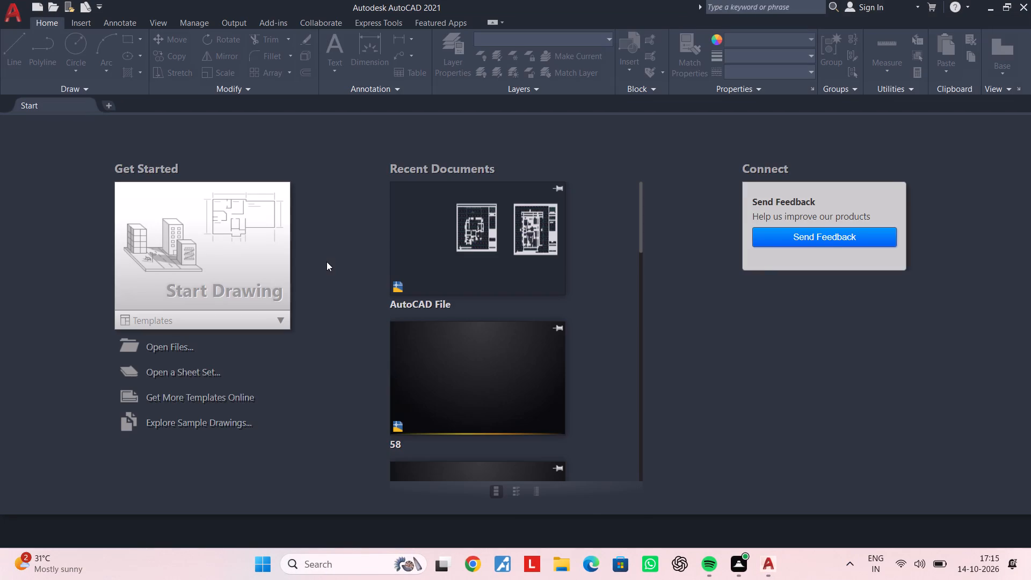
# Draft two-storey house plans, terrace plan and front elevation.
# Start a new blank drawing.
pyautogui.click(223, 228)
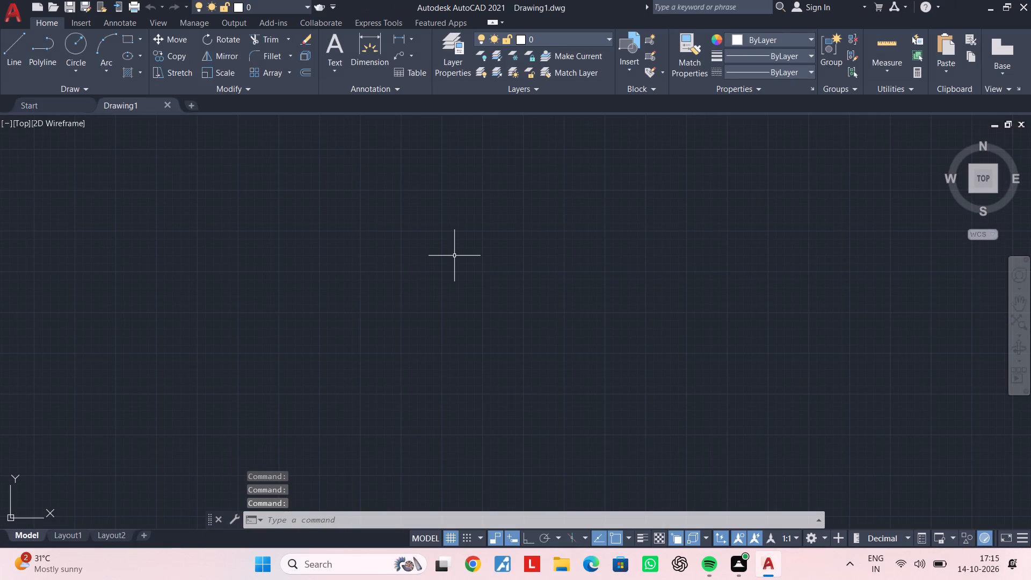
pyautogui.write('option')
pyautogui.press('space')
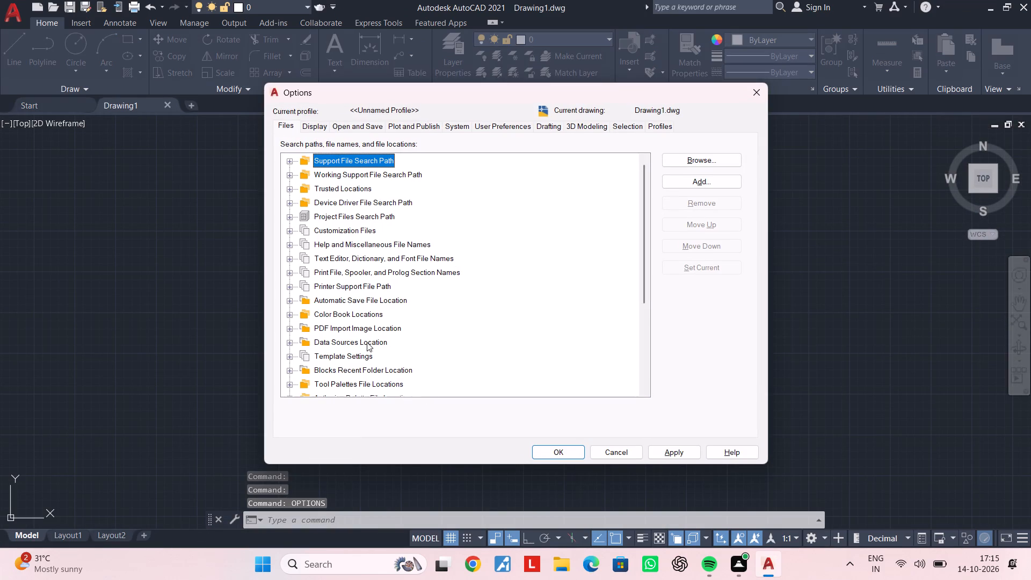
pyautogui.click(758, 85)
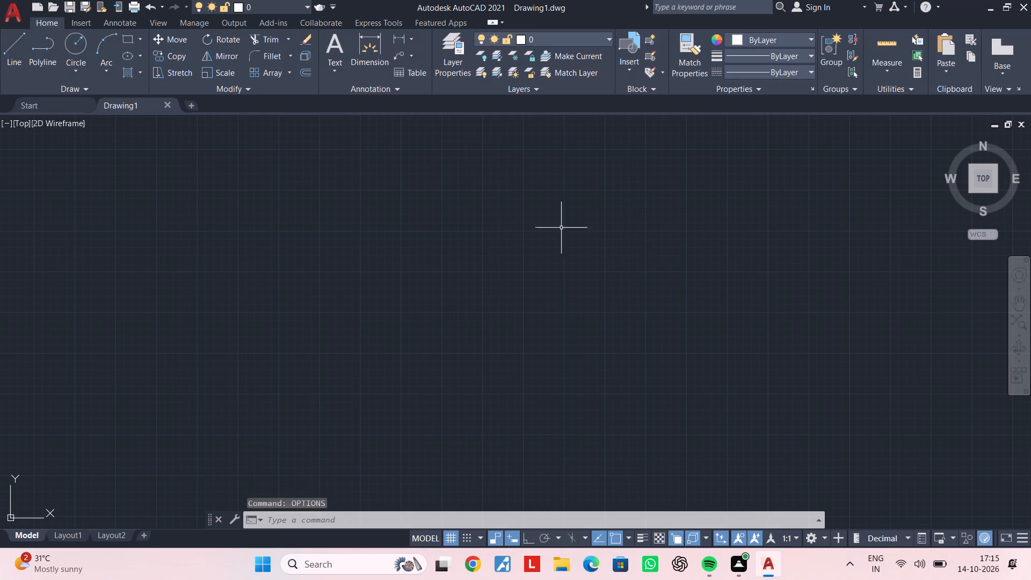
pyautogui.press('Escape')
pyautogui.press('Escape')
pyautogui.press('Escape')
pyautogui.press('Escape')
# Examine the list of search paths and file locations in the Options dialog, and close the dialog.
pyautogui.write('options')
pyautogui.press('space')
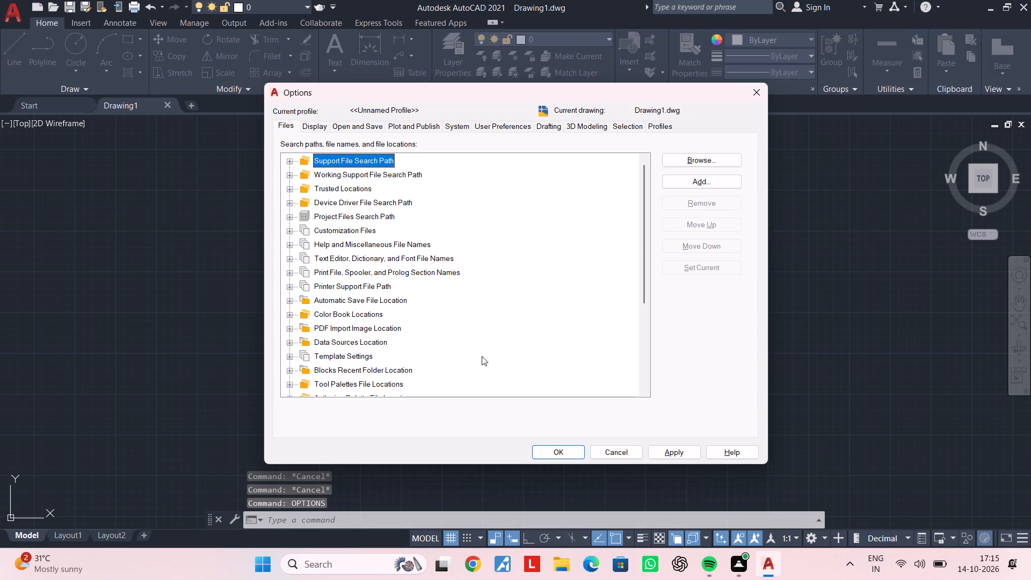
pyautogui.scroll(-9, 496, 279)
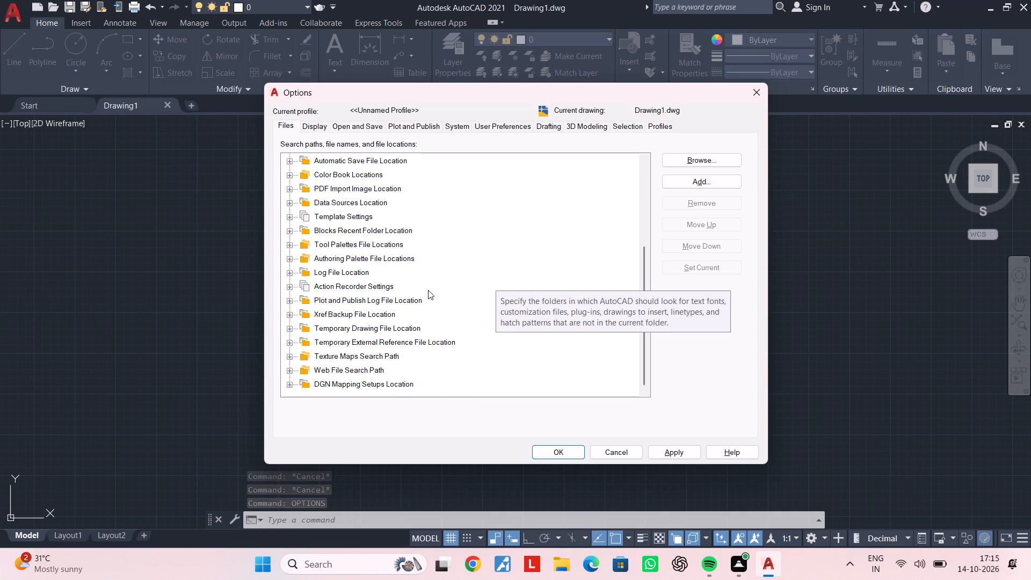
pyautogui.scroll(10, 401, 287)
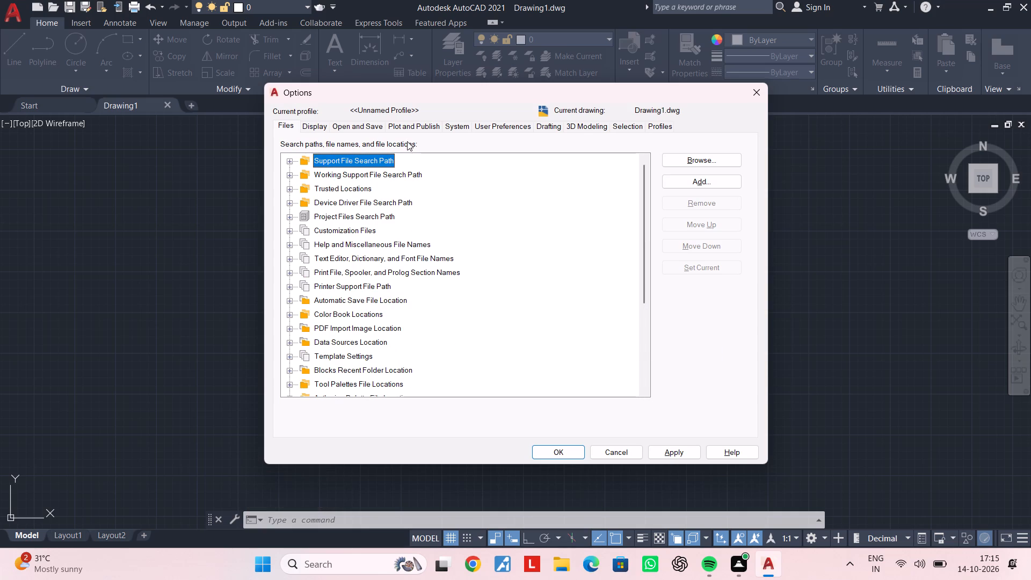
pyautogui.scroll(2, 408, 137)
pyautogui.scroll(-3, 408, 138)
pyautogui.scroll(-3, 398, 182)
pyautogui.scroll(5, 398, 183)
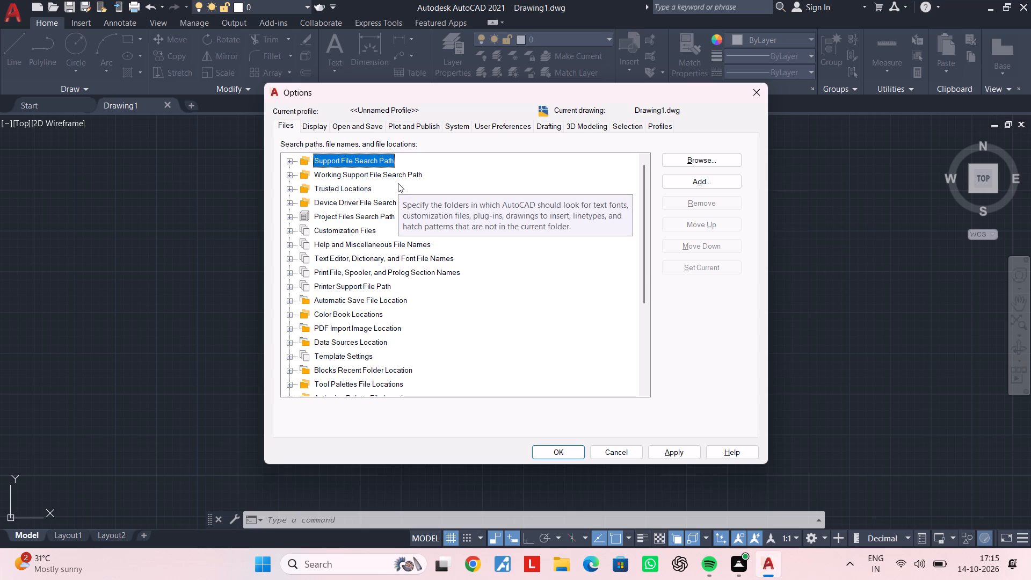
pyautogui.click(756, 89)
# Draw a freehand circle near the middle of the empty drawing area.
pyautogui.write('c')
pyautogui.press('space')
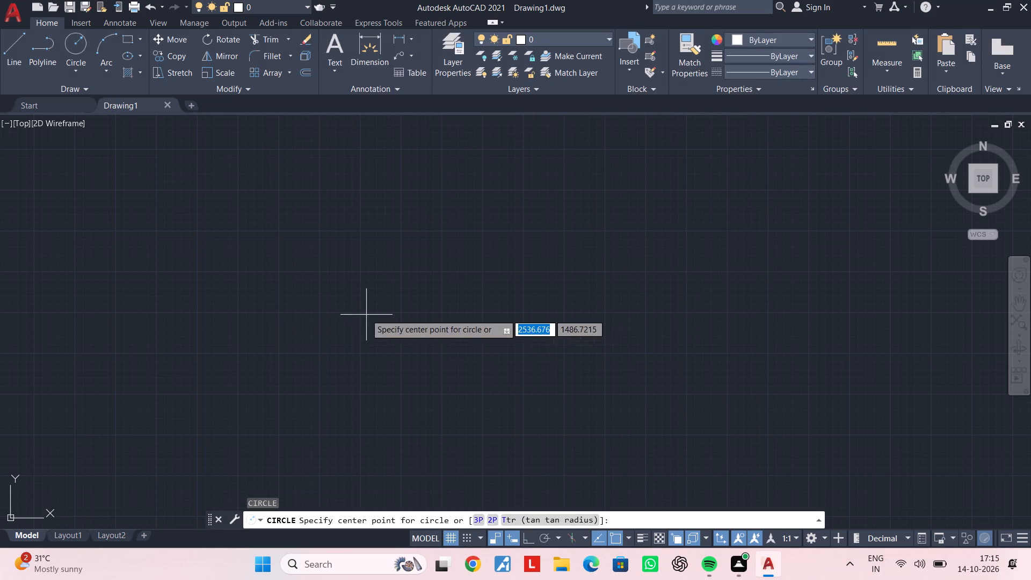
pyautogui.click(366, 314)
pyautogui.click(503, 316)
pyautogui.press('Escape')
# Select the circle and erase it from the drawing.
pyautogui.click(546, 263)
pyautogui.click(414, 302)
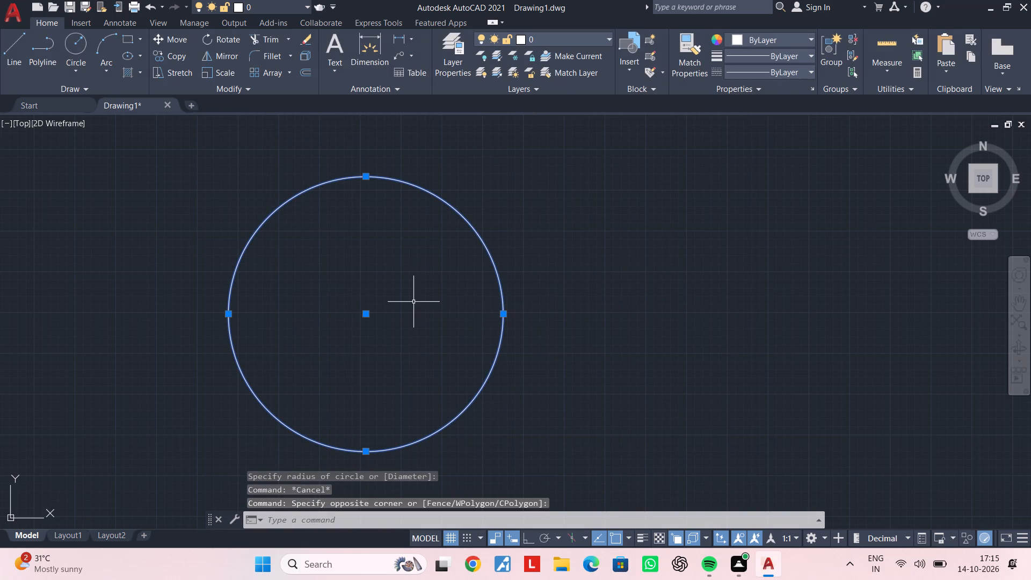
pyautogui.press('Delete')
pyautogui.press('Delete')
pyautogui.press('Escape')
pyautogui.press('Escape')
# Review the file locations in Options, expand the Support File Search Path entry, and accept the dialog.
pyautogui.write('options')
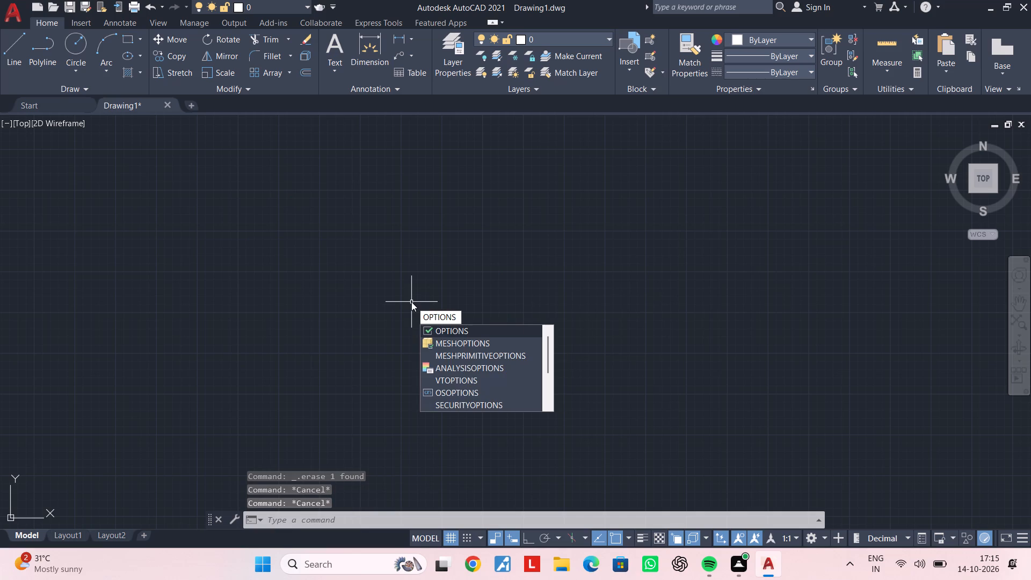
pyautogui.click(466, 331)
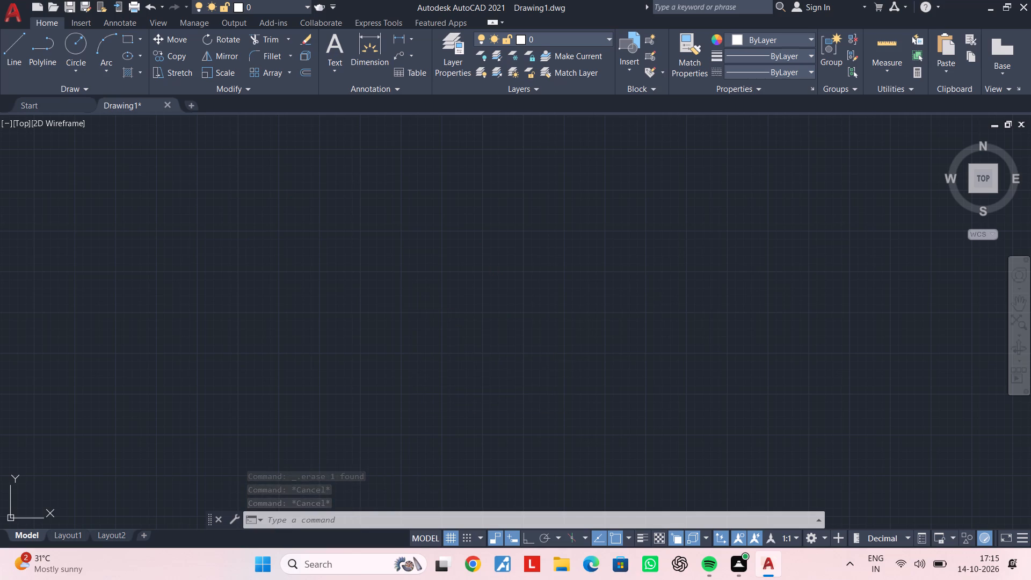
pyautogui.scroll(-7, 446, 332)
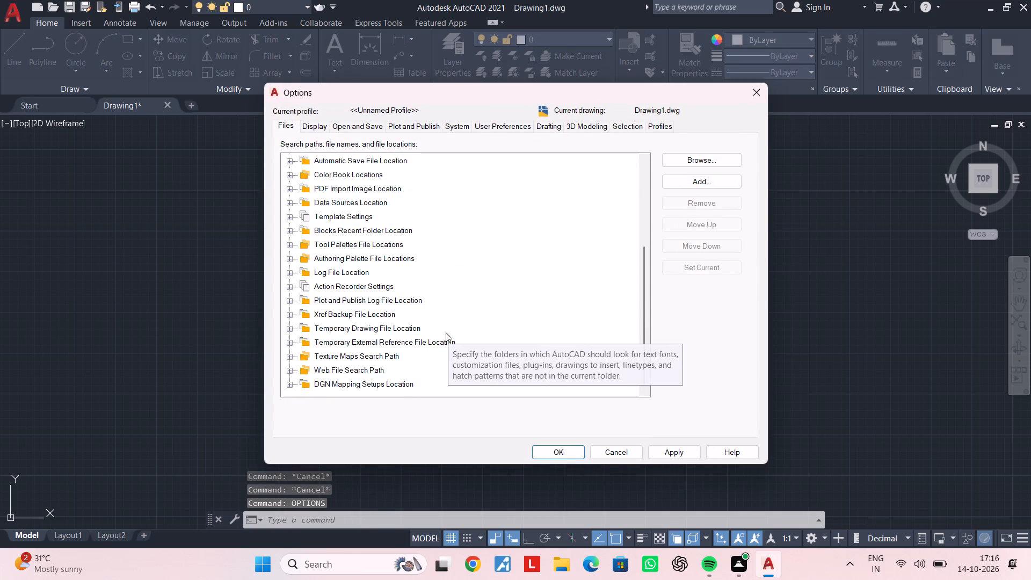
pyautogui.click(673, 452)
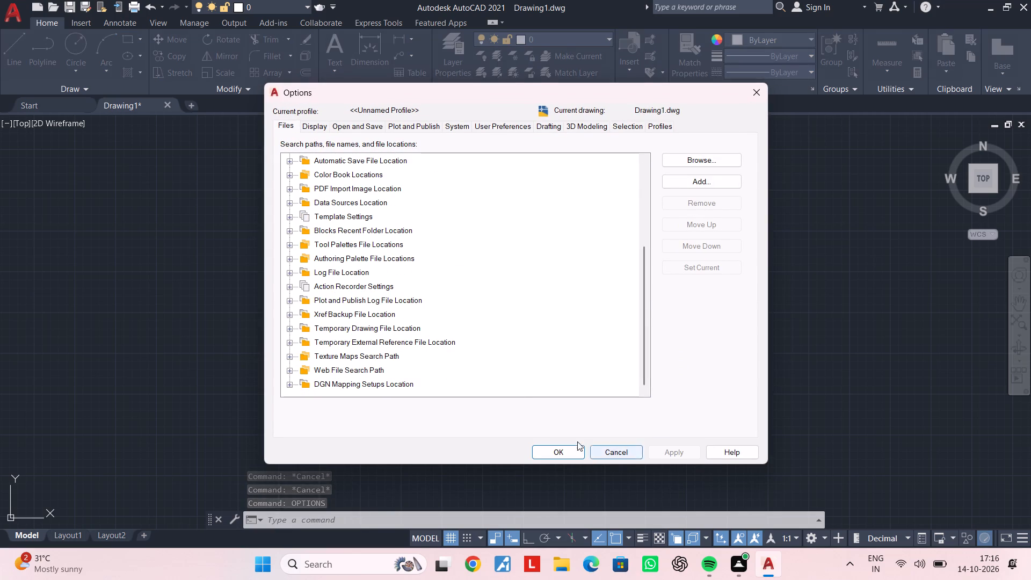
pyautogui.scroll(4, 441, 287)
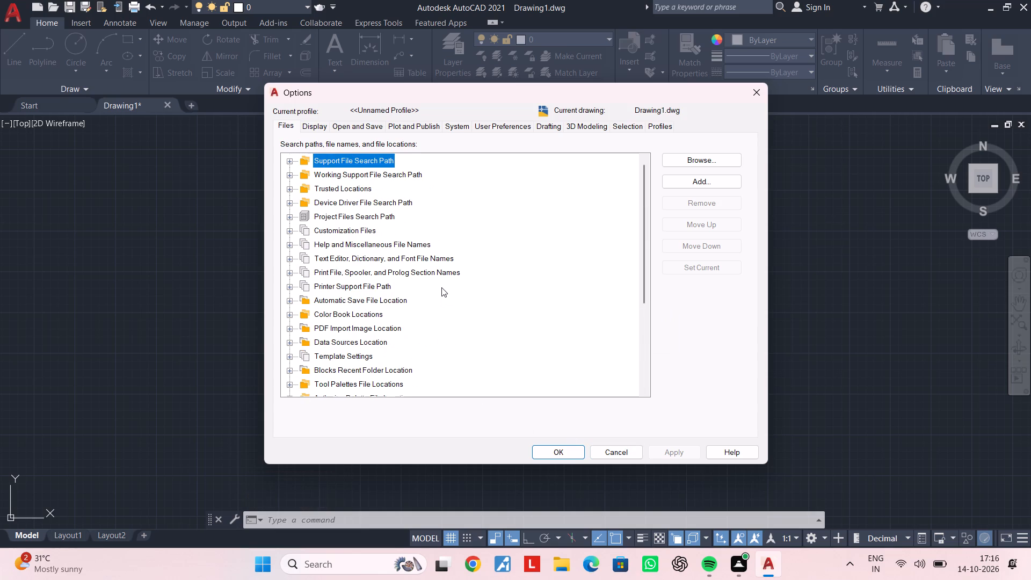
pyautogui.scroll(3, 441, 295)
pyautogui.click(715, 158)
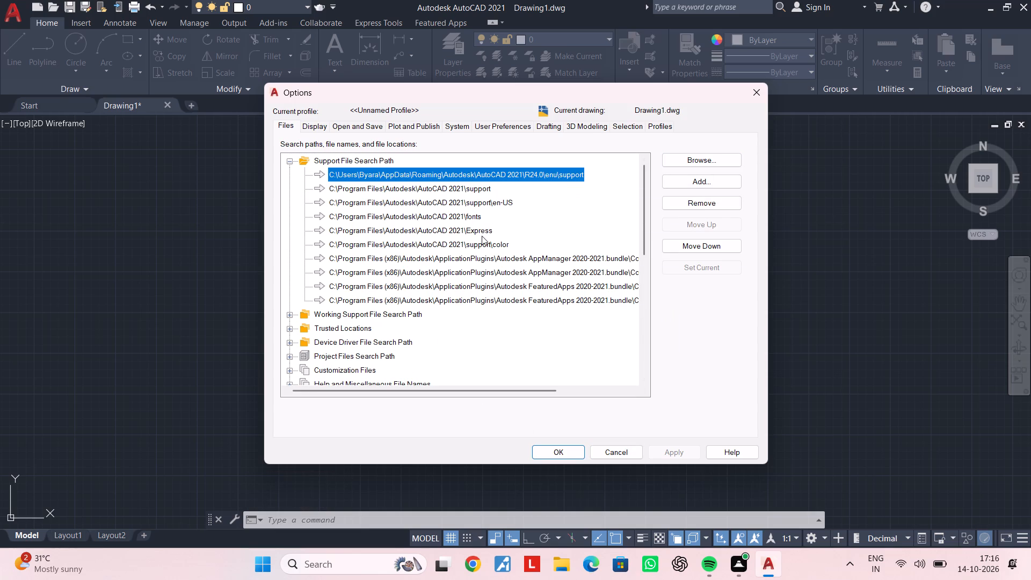
pyautogui.click(568, 454)
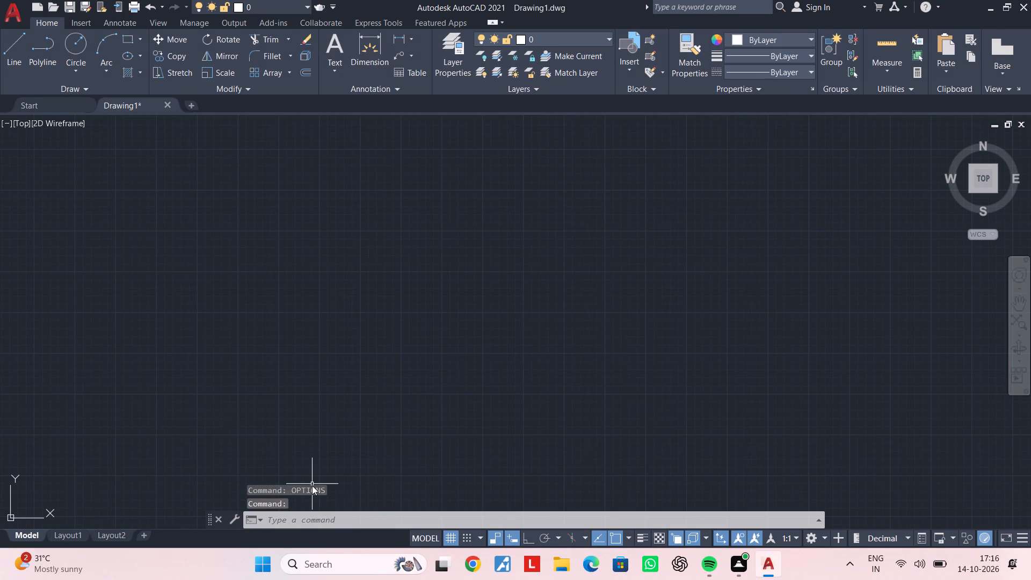
# Reopen Options from the command line and review the Files and Display settings.
pyautogui.click(312, 485)
pyautogui.click(312, 489)
pyautogui.click(309, 528)
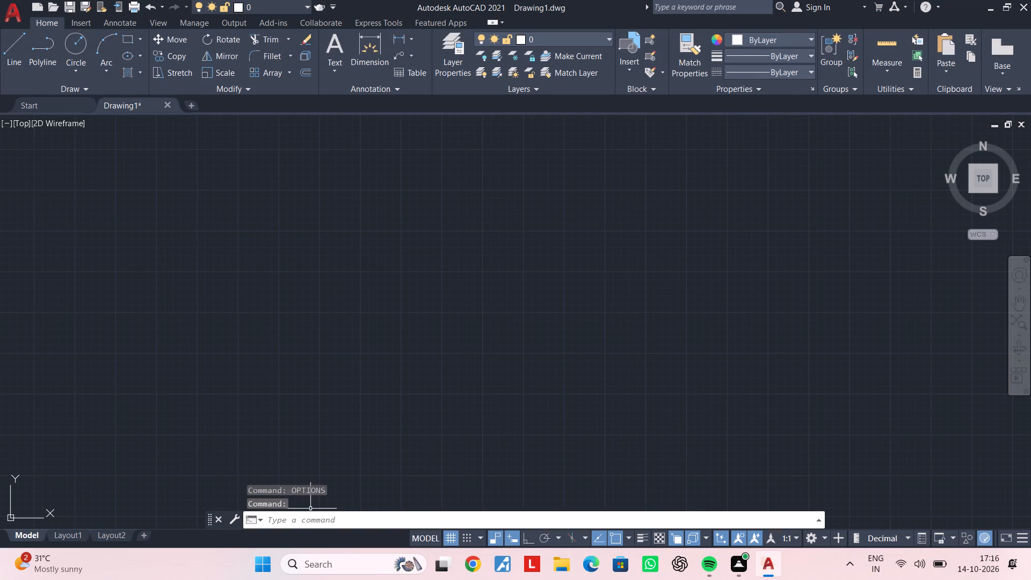
pyautogui.write('opt')
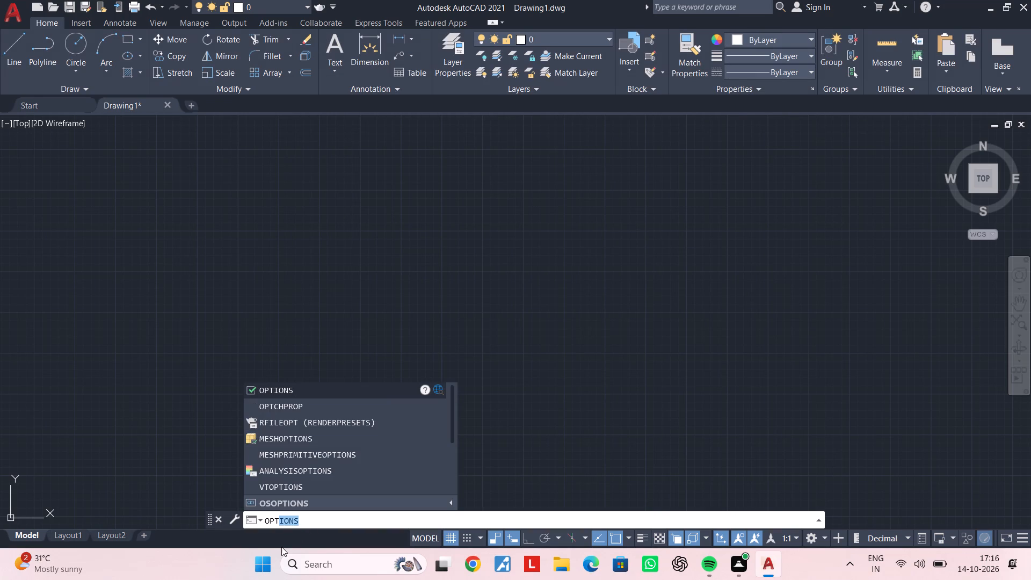
pyautogui.write('ions')
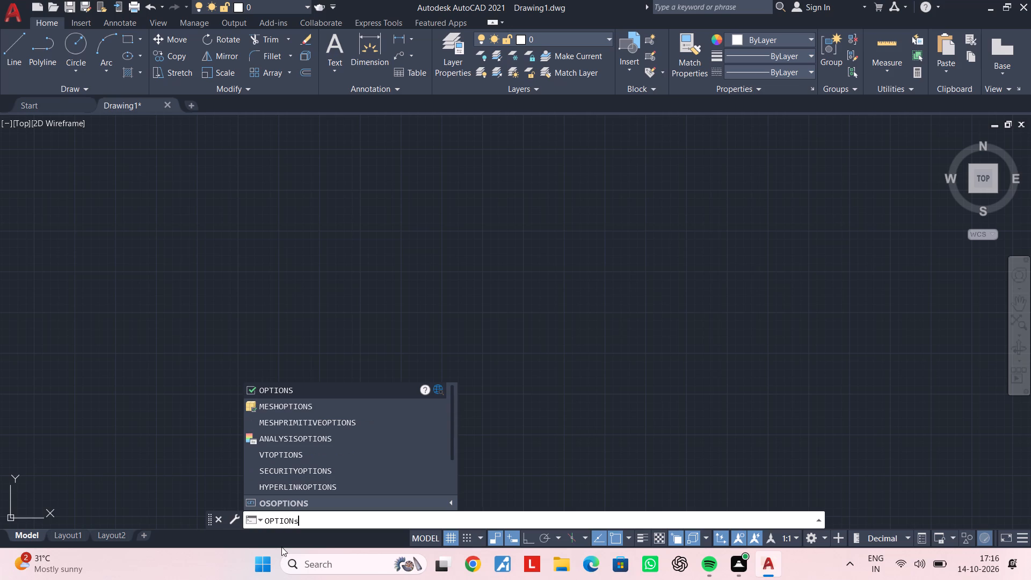
pyautogui.press('space')
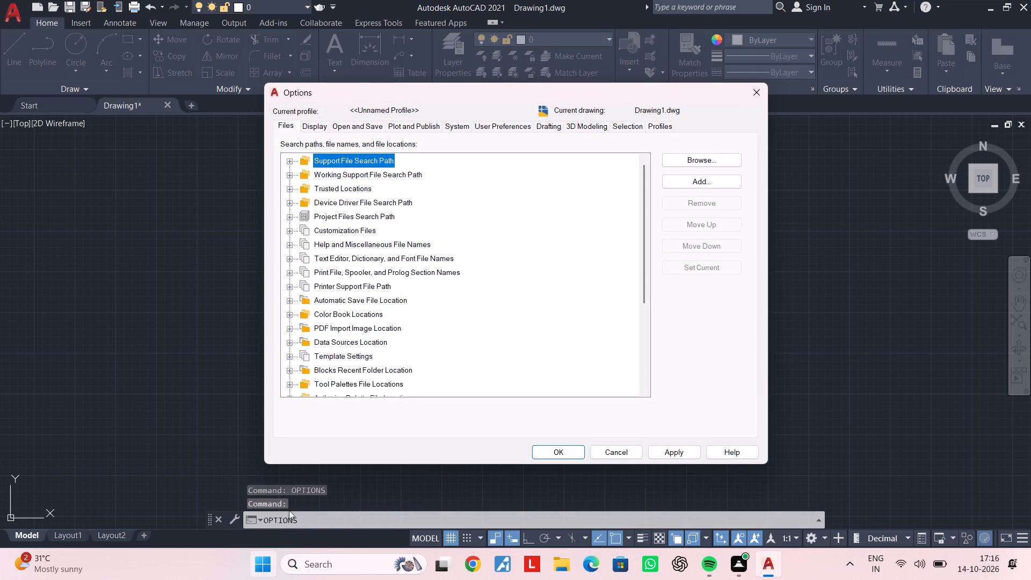
pyautogui.scroll(-9, 359, 333)
pyautogui.scroll(2, 363, 332)
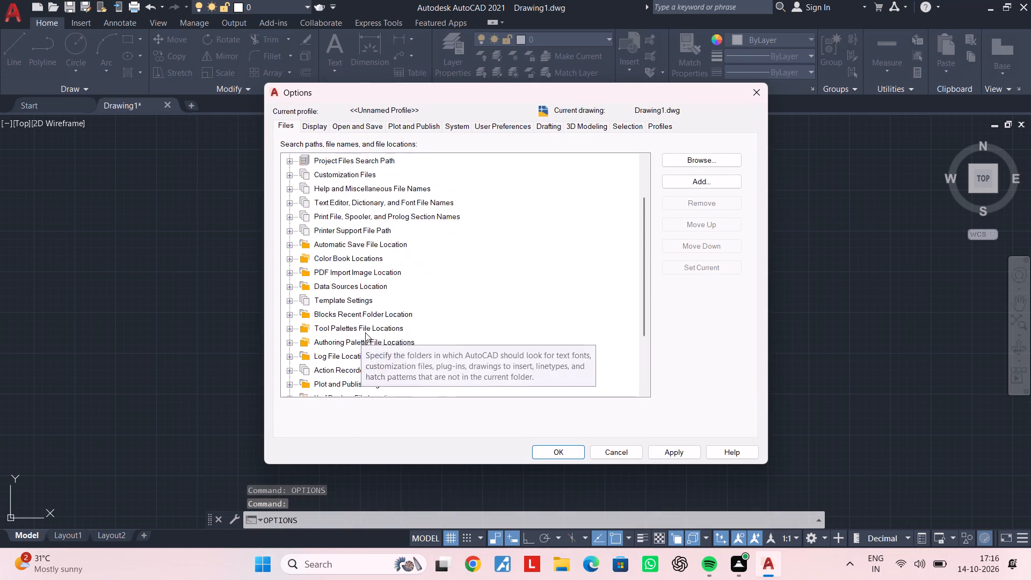
pyautogui.scroll(4, 365, 332)
pyautogui.scroll(5, 408, 343)
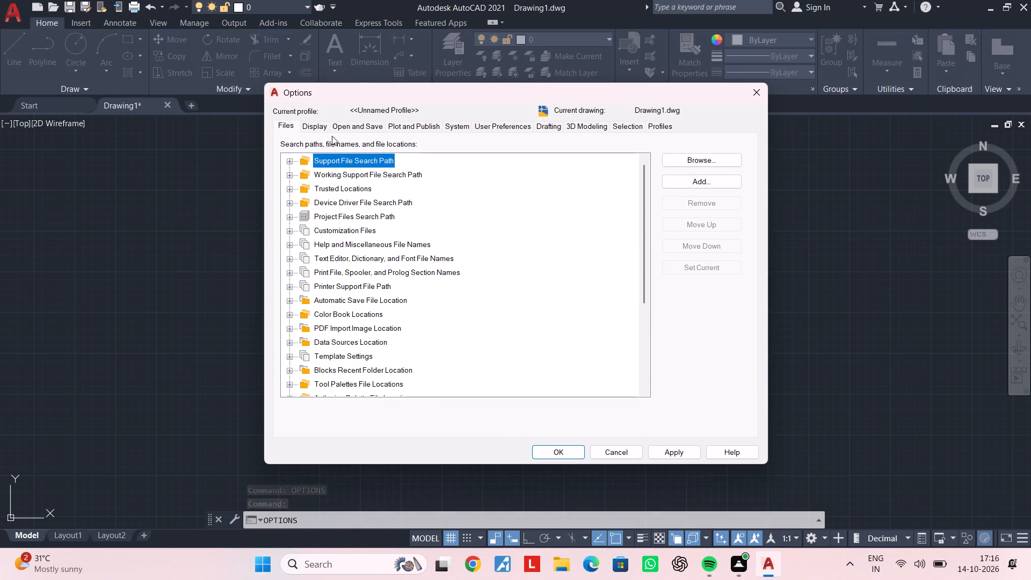
pyautogui.click(323, 125)
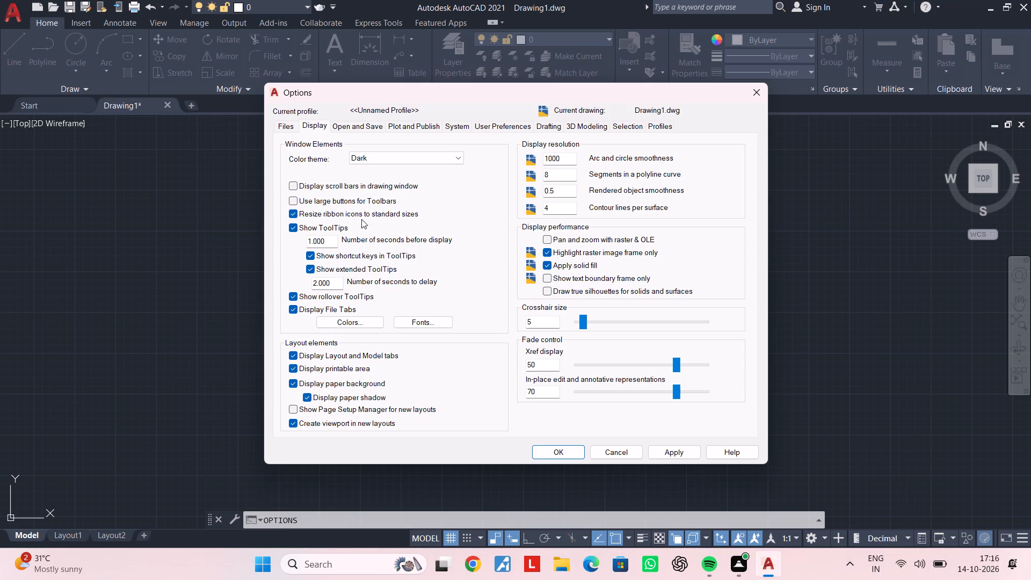
pyautogui.click(288, 124)
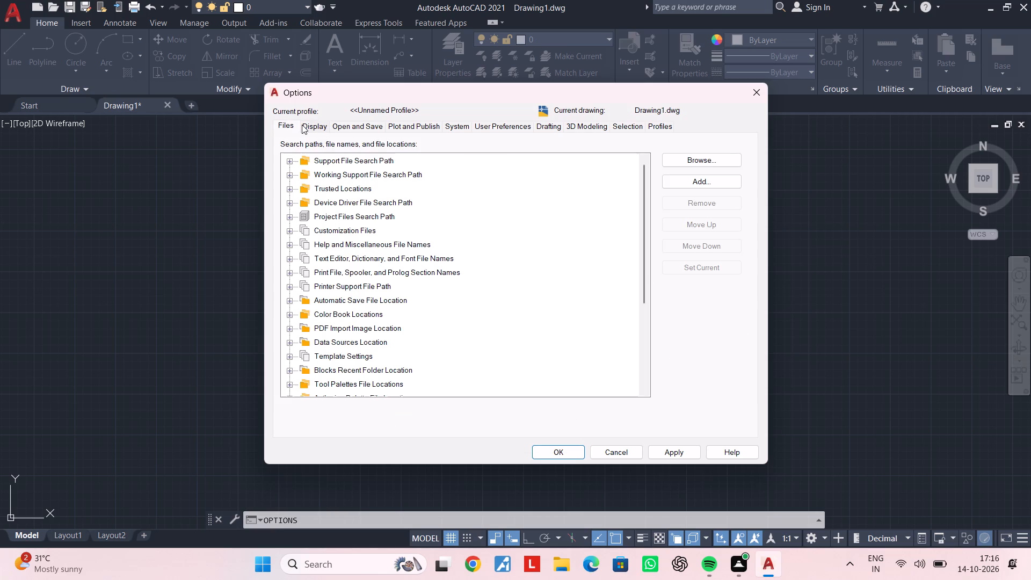
pyautogui.click(311, 127)
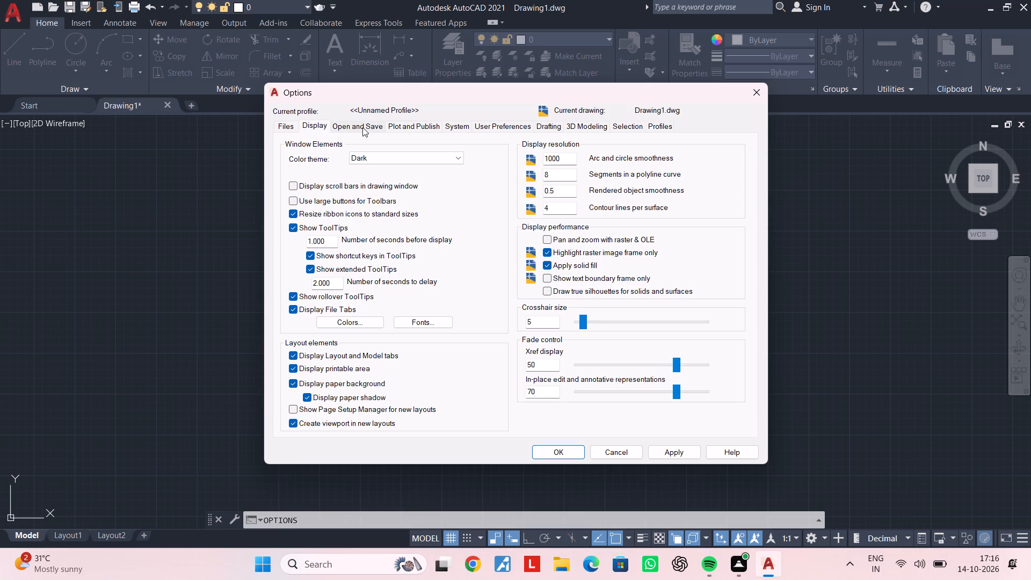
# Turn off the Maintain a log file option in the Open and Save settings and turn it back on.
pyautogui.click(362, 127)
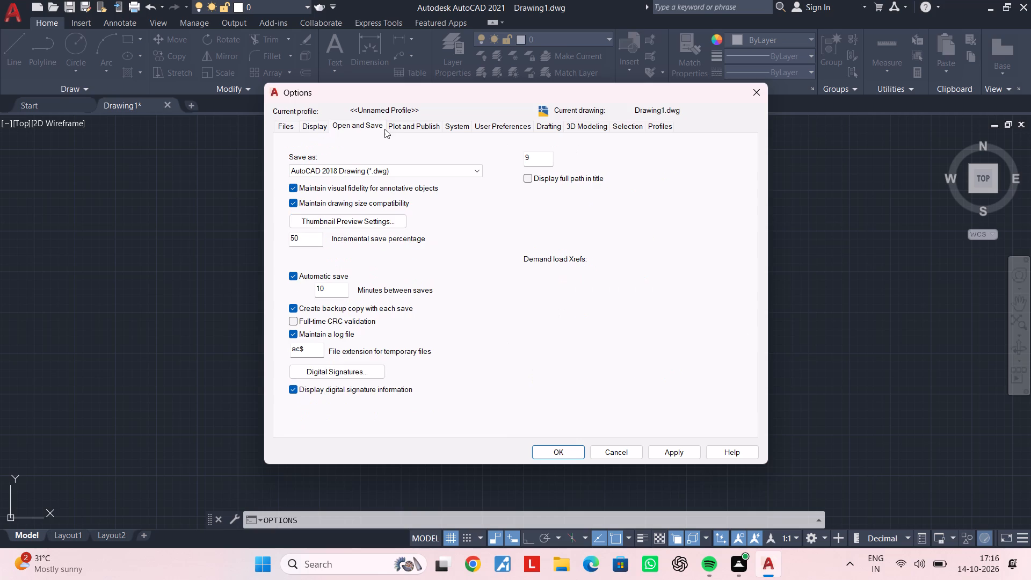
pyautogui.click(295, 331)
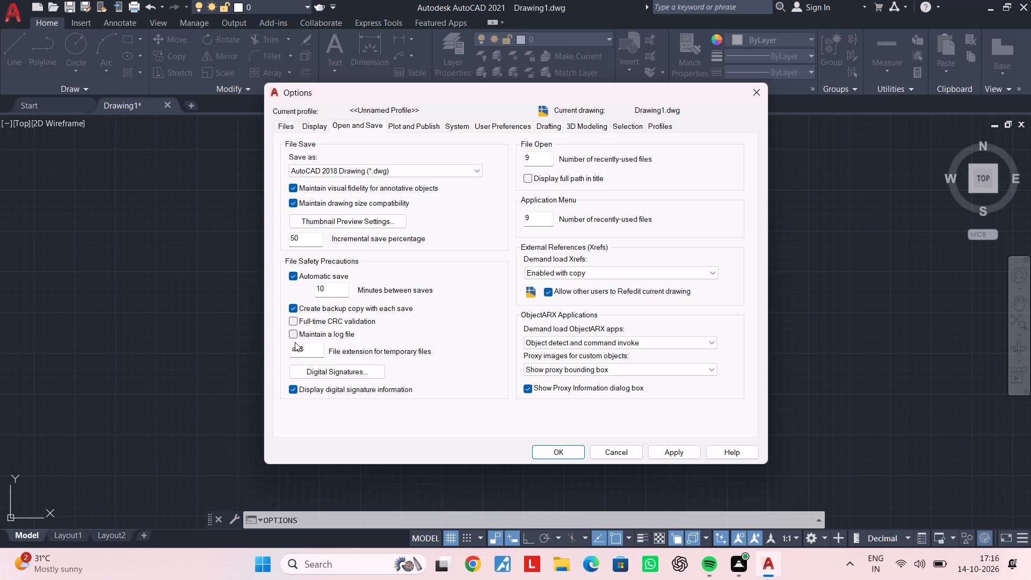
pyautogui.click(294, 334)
# Look through the Plot and Publish, System, User Preferences, Drafting, 3D Modeling, Selection and Profiles settings in Options.
pyautogui.doubleClick(406, 125)
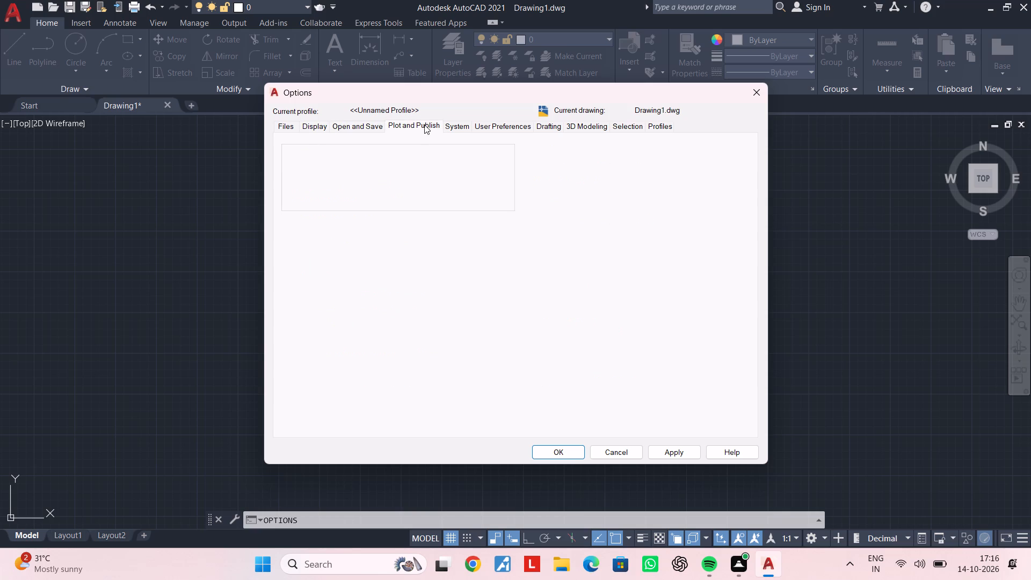
pyautogui.click(449, 125)
pyautogui.click(497, 125)
pyautogui.click(556, 129)
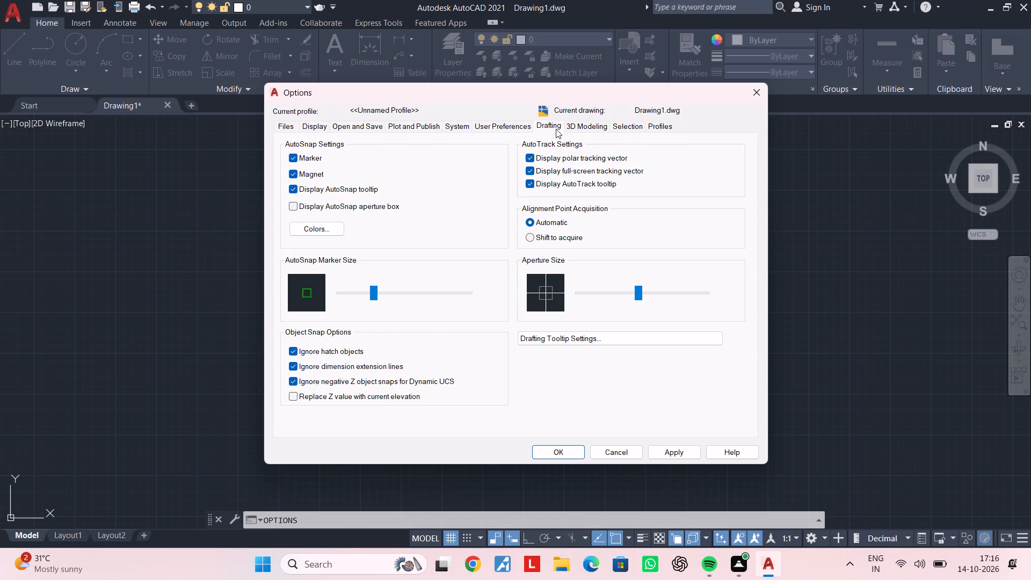
pyautogui.click(582, 129)
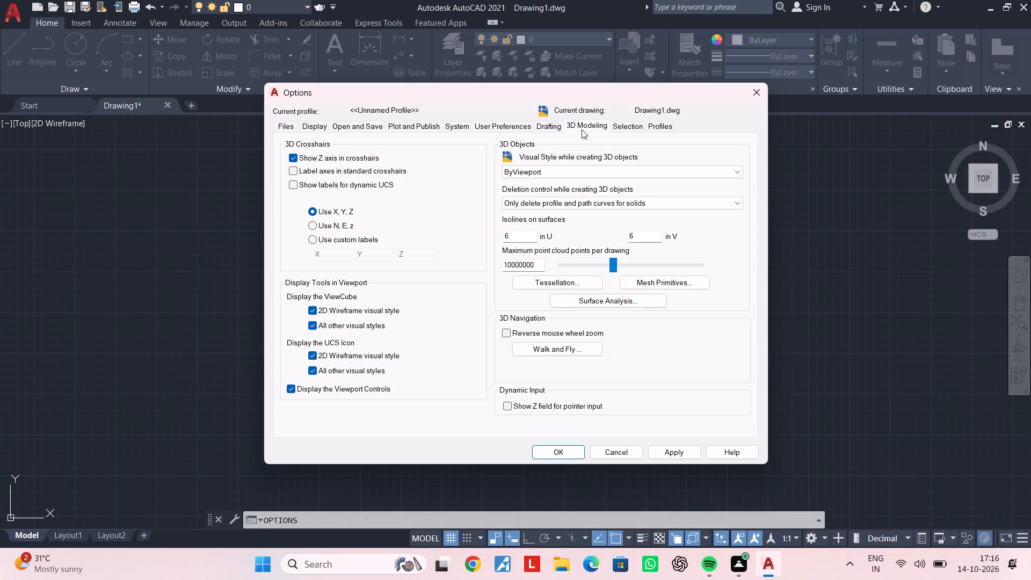
pyautogui.click(620, 129)
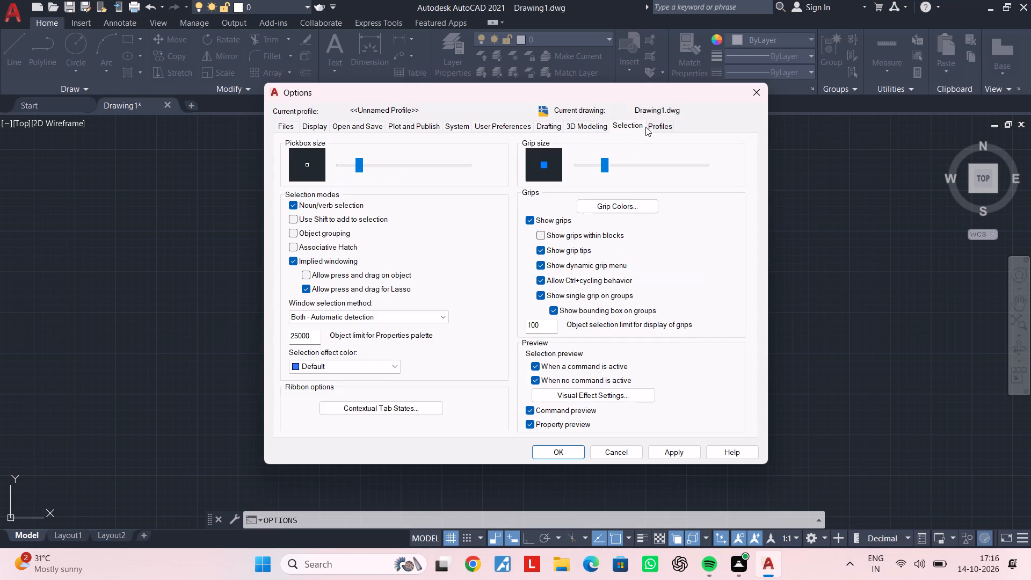
pyautogui.click(658, 124)
# Go back through the Display and Open and Save settings in Options, apply them and accept the dialog.
pyautogui.click(322, 128)
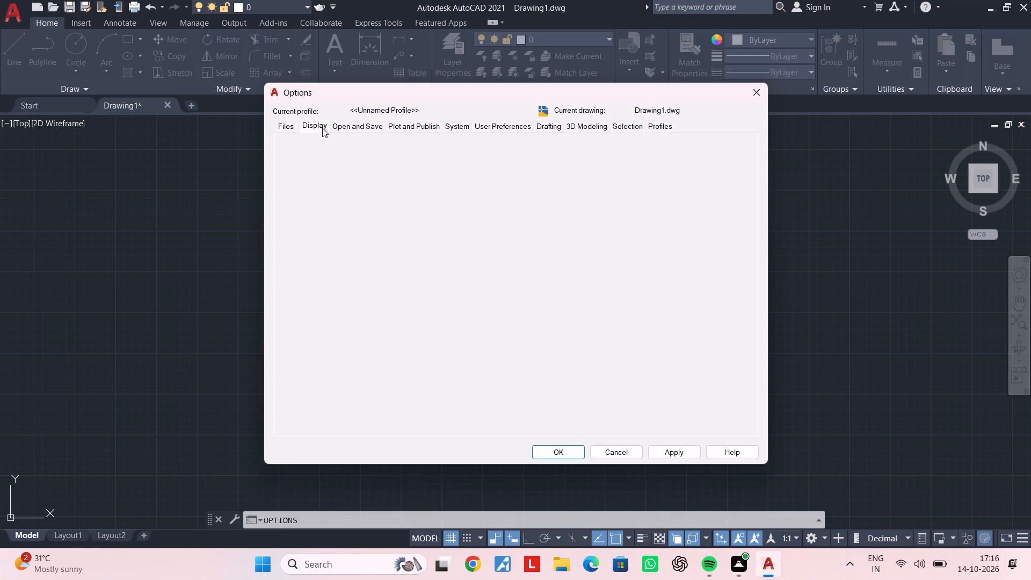
pyautogui.click(358, 128)
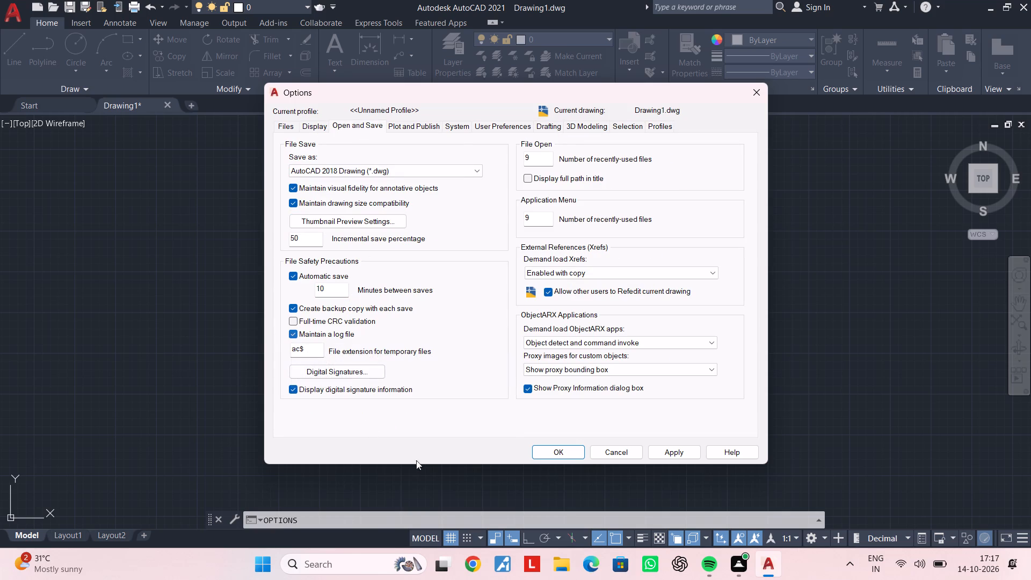
pyautogui.click(684, 453)
pyautogui.click(571, 455)
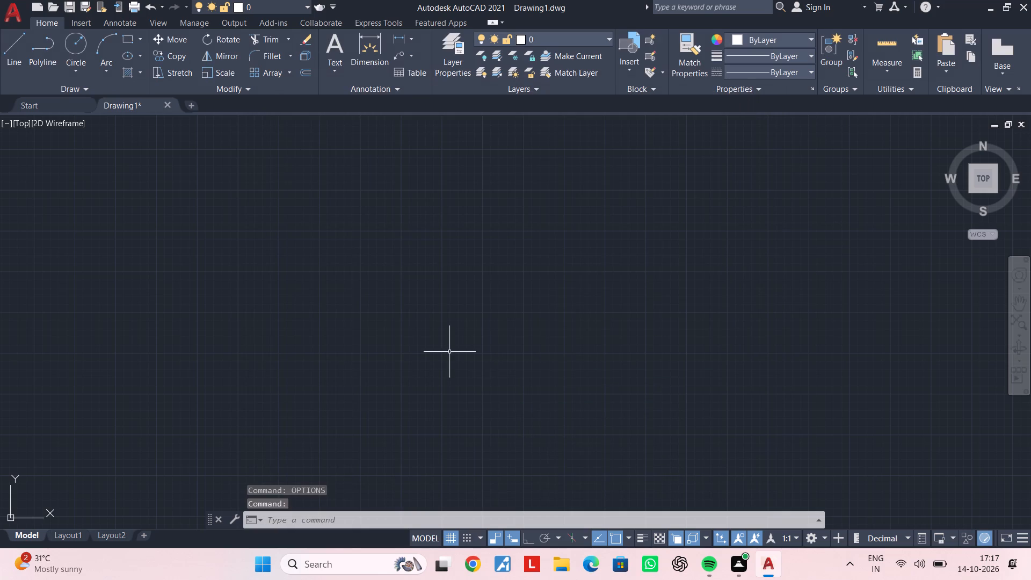
# Set the drawing units to Engineering length type with 0'-0" precision, keeping millimeters as the insertion scale.
pyautogui.scroll(-1, 404, 316)
pyautogui.moveTo(404, 316); pyautogui.dragTo(311, 353, button='middle')
pyautogui.scroll(-2, 314, 332)
pyautogui.moveTo(314, 332); pyautogui.dragTo(302, 378, button='middle')
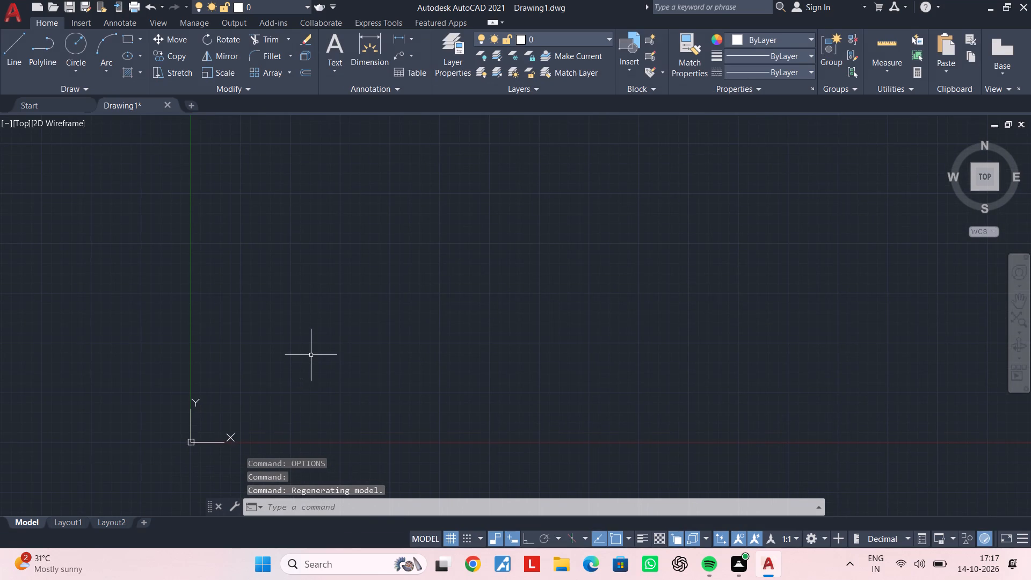
pyautogui.write('un')
pyautogui.press('space')
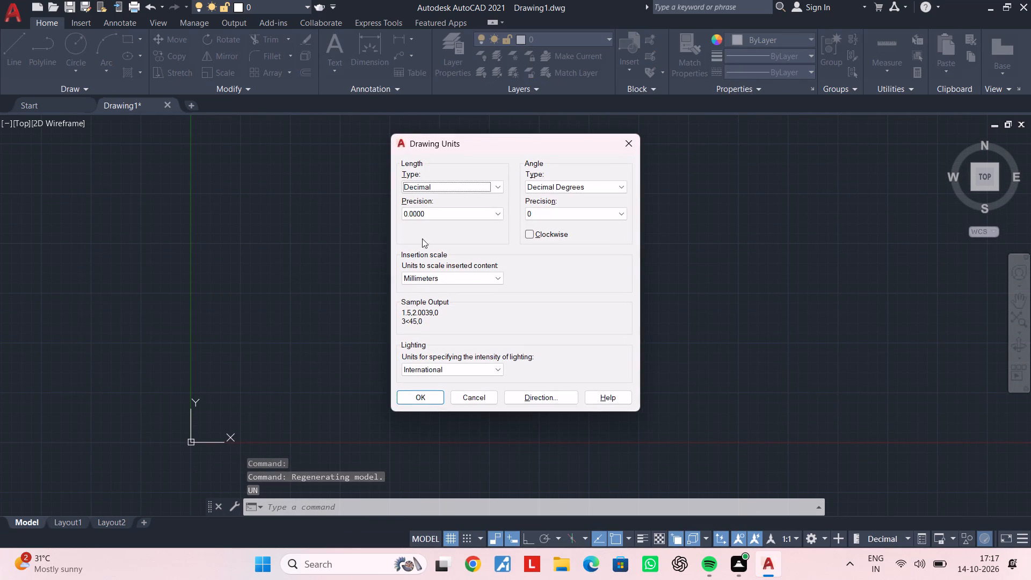
pyautogui.click(438, 189)
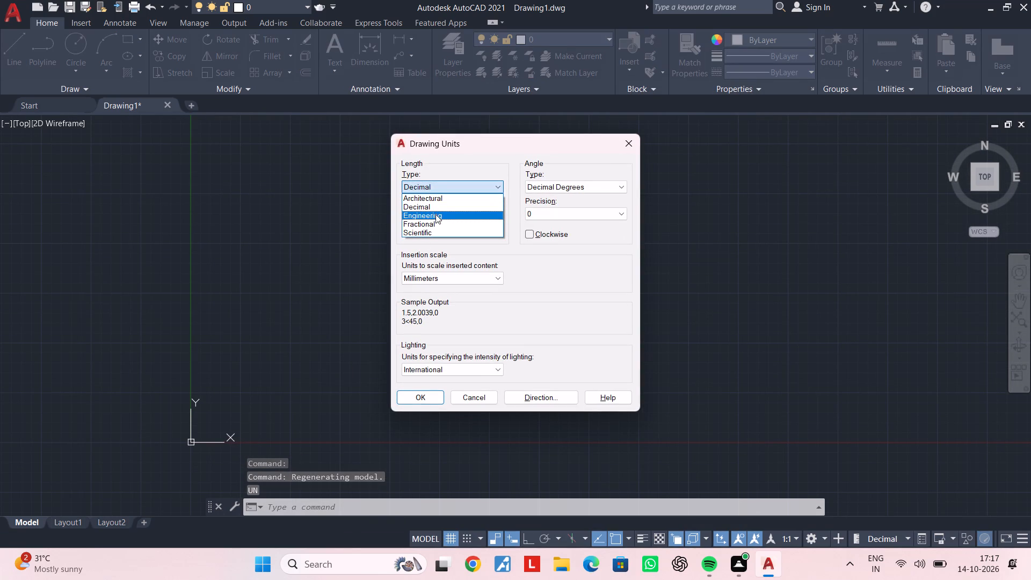
pyautogui.click(435, 214)
pyautogui.click(435, 215)
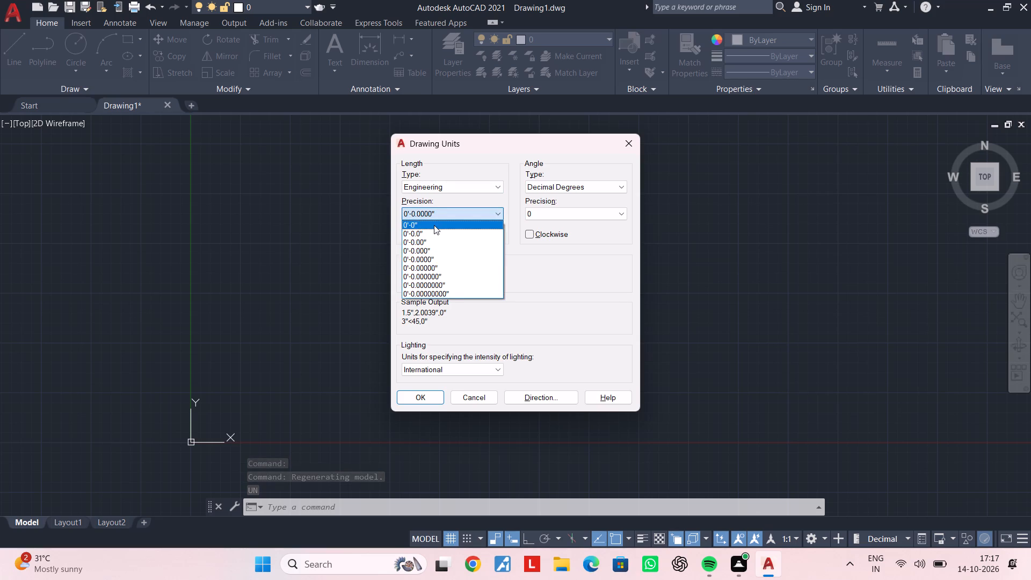
pyautogui.click(434, 225)
pyautogui.click(429, 398)
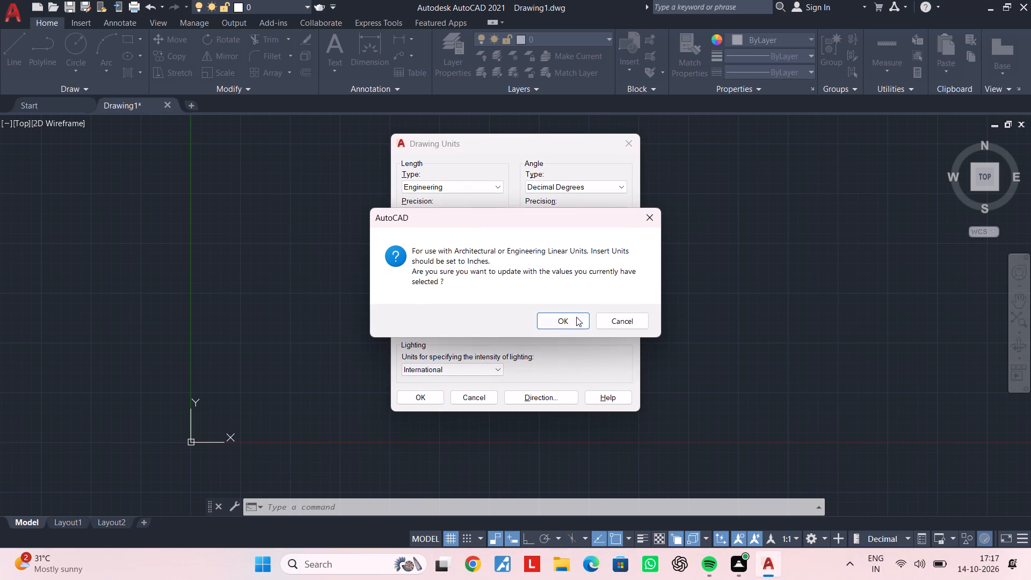
pyautogui.click(572, 320)
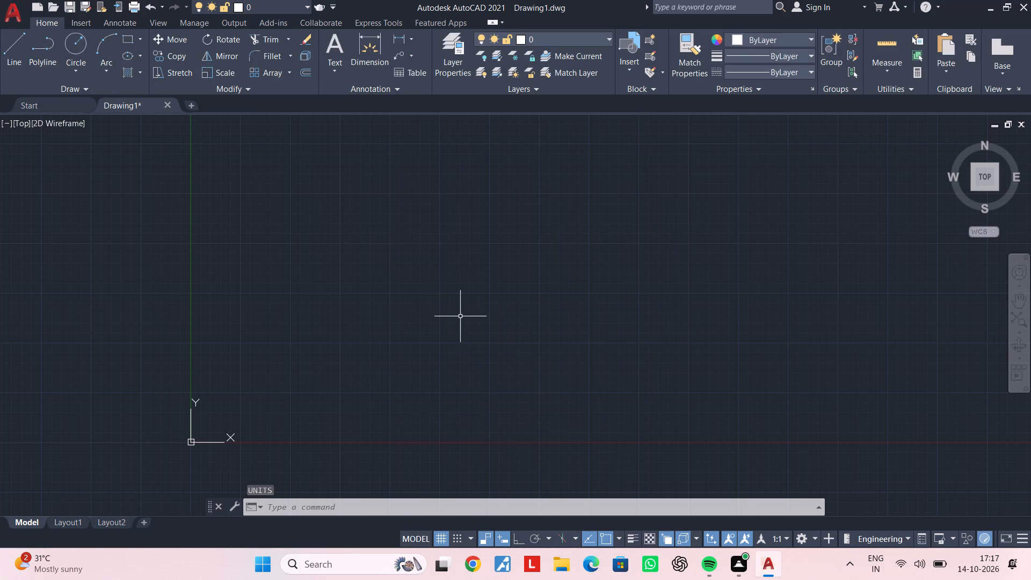
# Modify the ISO-25 dimension style's primary units to Engineering format with 0'-0" precision.
pyautogui.write('d')
pyautogui.press('space')
pyautogui.click(648, 251)
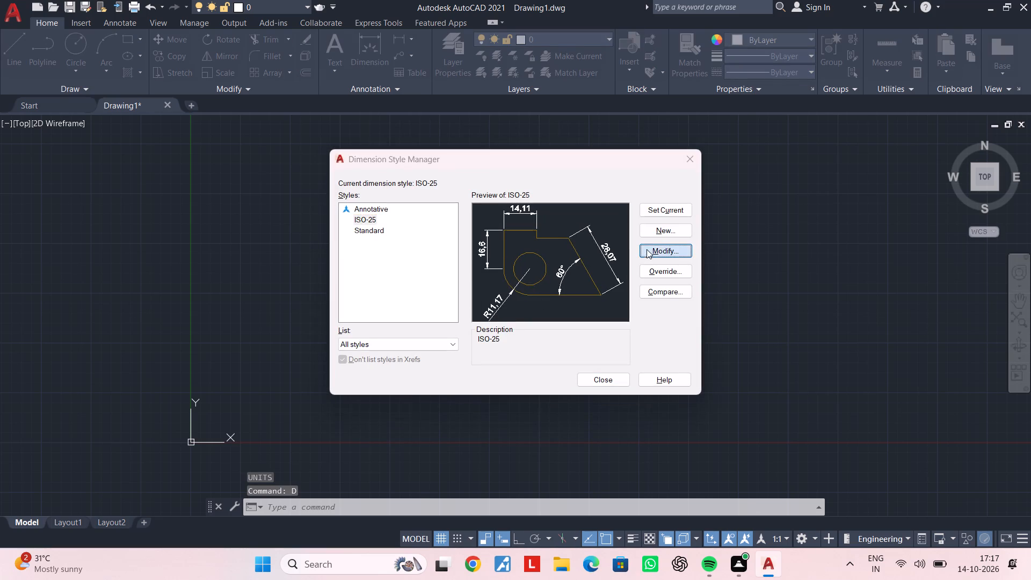
pyautogui.click(500, 134)
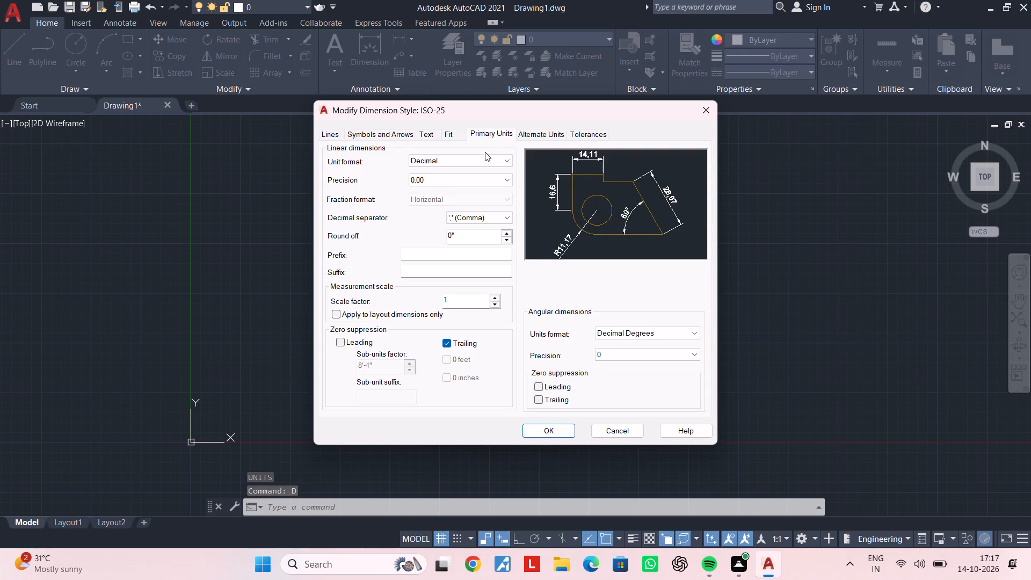
pyautogui.click(484, 154)
pyautogui.click(484, 158)
pyautogui.click(477, 190)
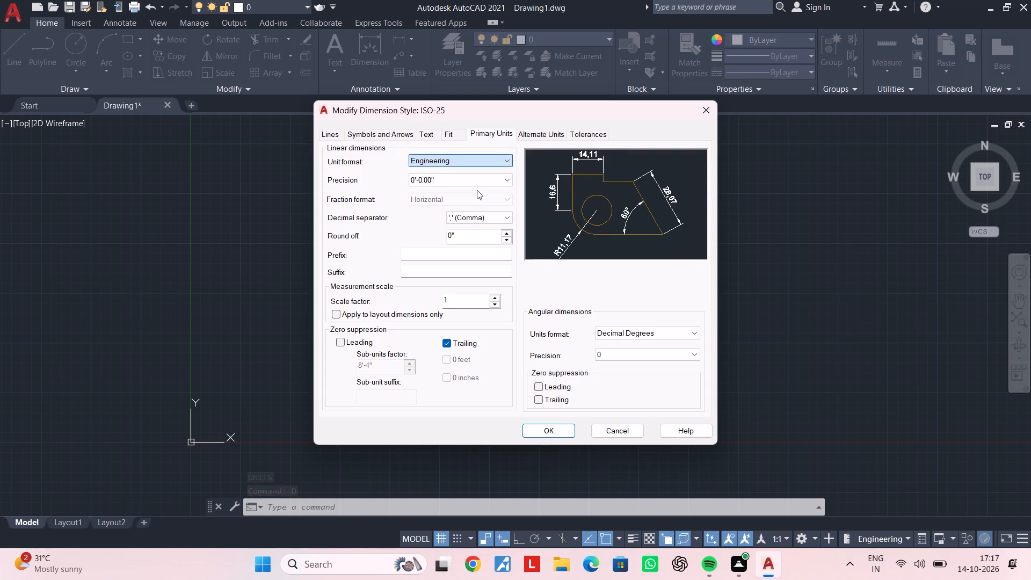
pyautogui.click(474, 176)
pyautogui.click(461, 191)
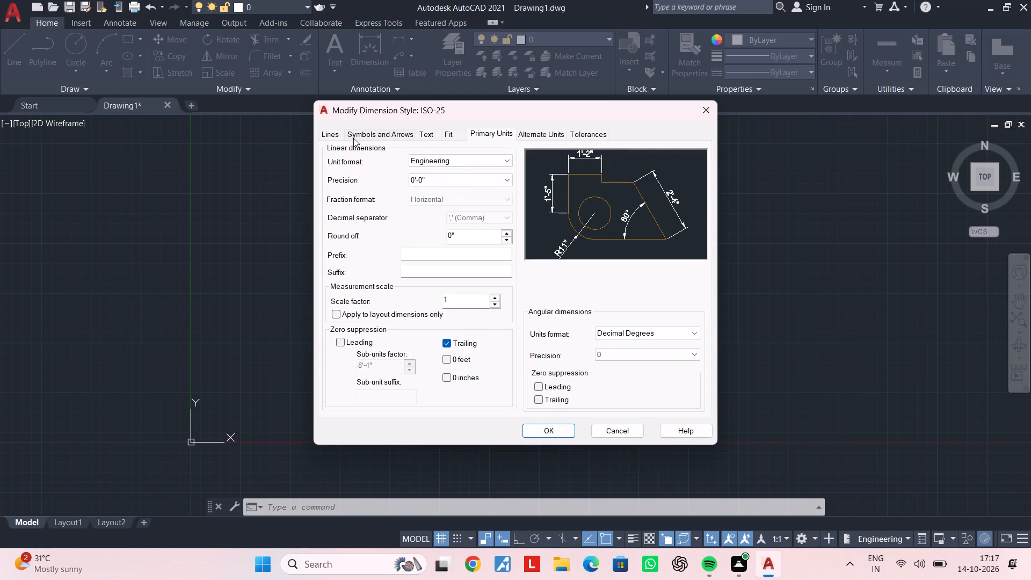
# Set the ISO-25 dimension text height to 6", accept the changes, make the style current and close the style manager.
pyautogui.click(424, 136)
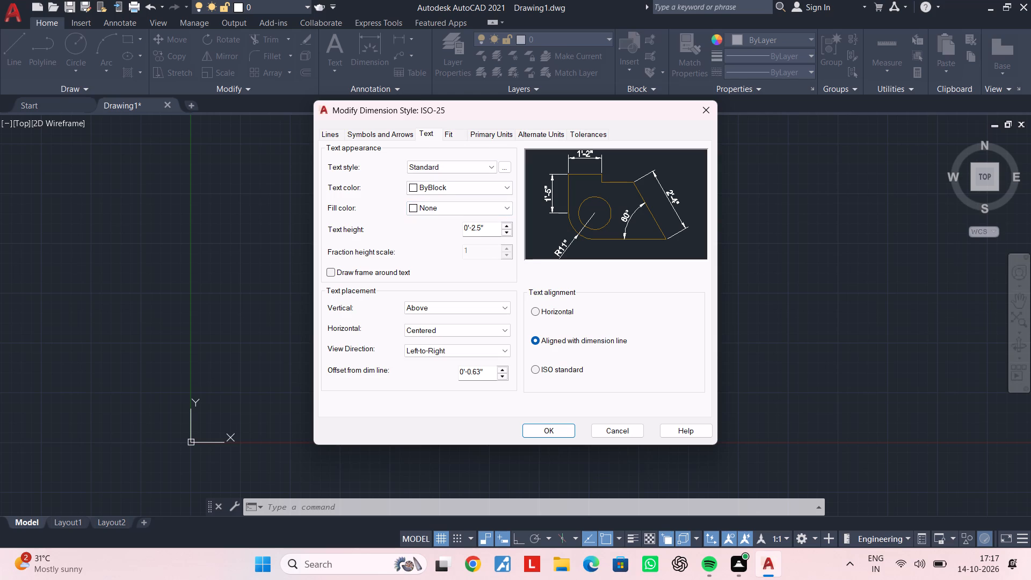
pyautogui.moveTo(488, 228); pyautogui.dragTo(408, 227)
pyautogui.press('BackSpace')
pyautogui.write('6"')
pyautogui.press('Return')
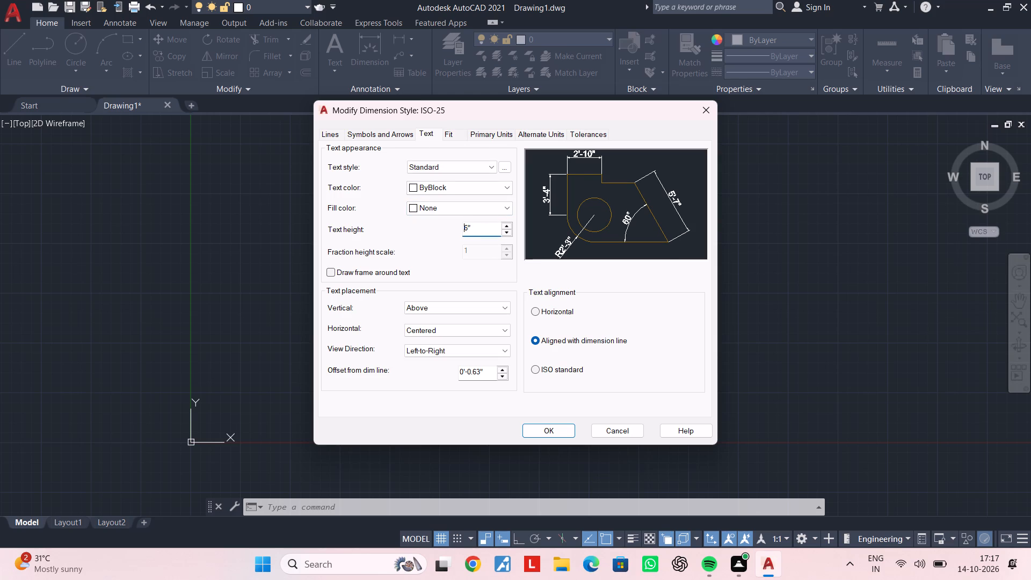
pyautogui.click(554, 434)
pyautogui.tripleClick(659, 208)
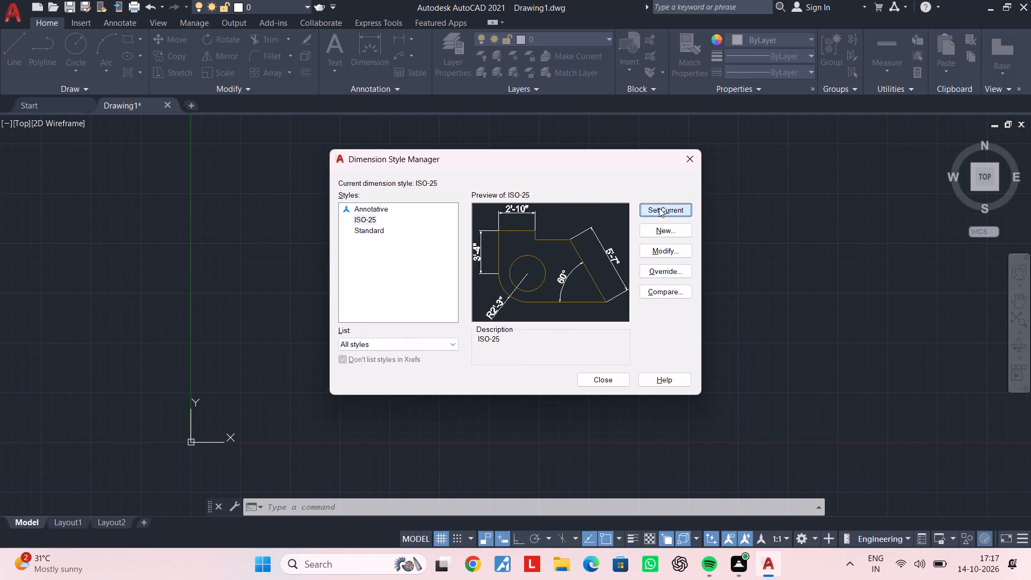
pyautogui.click(688, 164)
# Set the model space limits with the lower-left corner at 0,0 and the upper-right corner at 100,500.
pyautogui.scroll(-2, 420, 284)
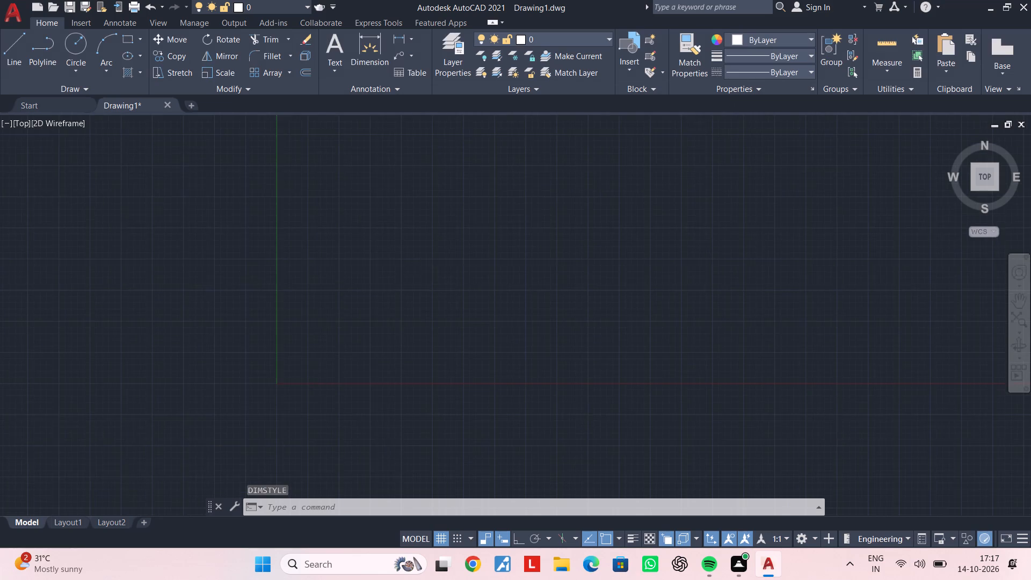
pyautogui.moveTo(420, 284); pyautogui.dragTo(385, 306, button='middle')
pyautogui.scroll(-2, 415, 286)
pyautogui.moveTo(415, 286); pyautogui.dragTo(346, 323, button='middle')
pyautogui.moveTo(387, 292); pyautogui.dragTo(334, 322, button='middle')
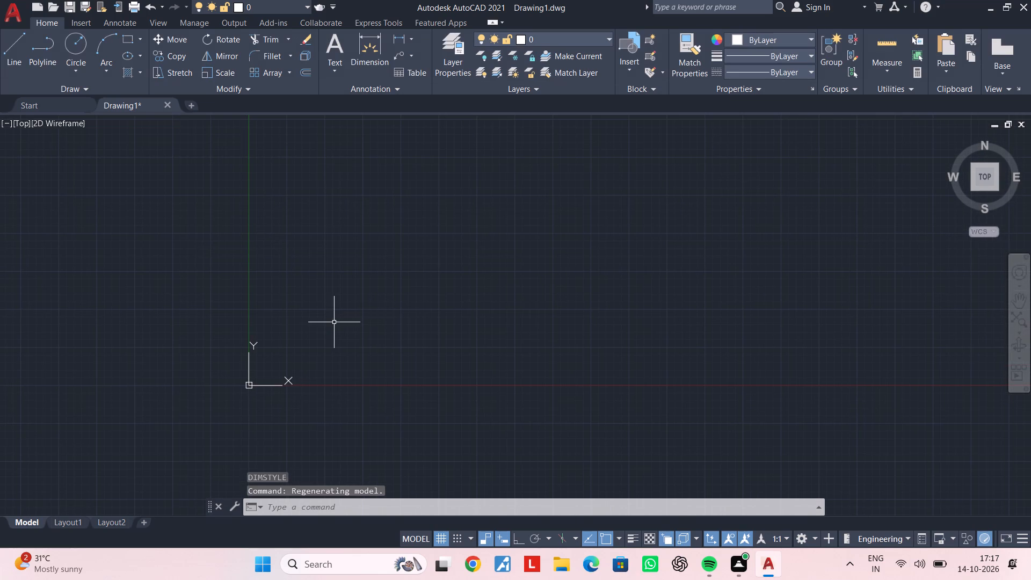
pyautogui.press('l')
pyautogui.press('i')
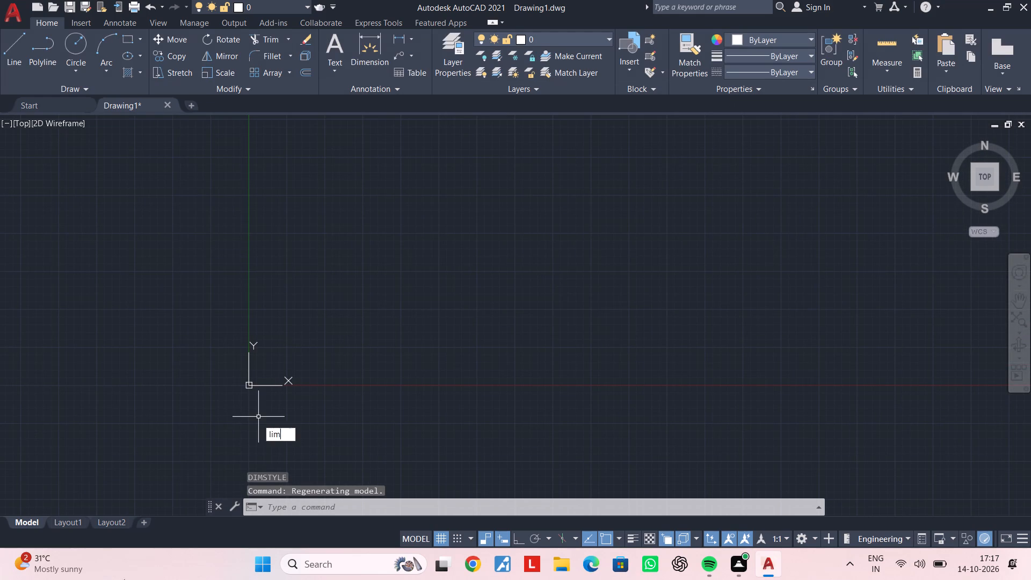
pyautogui.press('m')
pyautogui.press('i')
pyautogui.press('t')
pyautogui.write('s')
pyautogui.press('space')
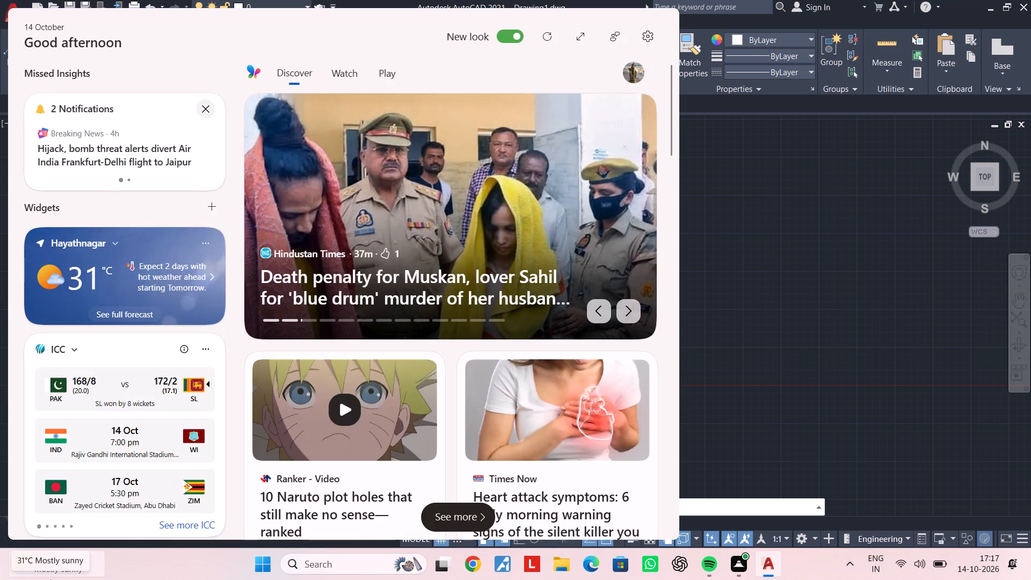
pyautogui.write('0,0 100,500')
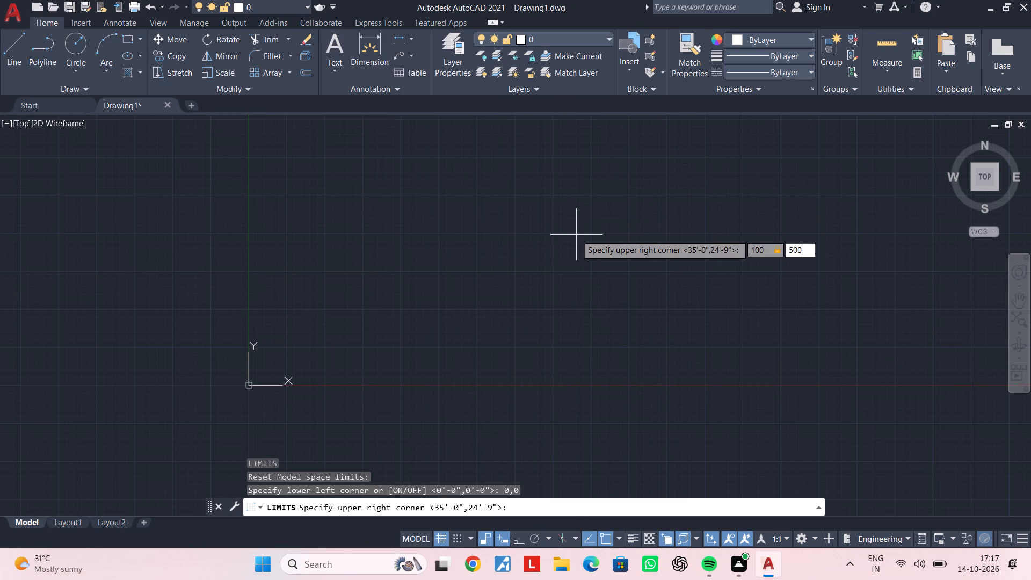
pyautogui.press('Return')
# Zoom the drawing with the All option.
pyautogui.write('z')
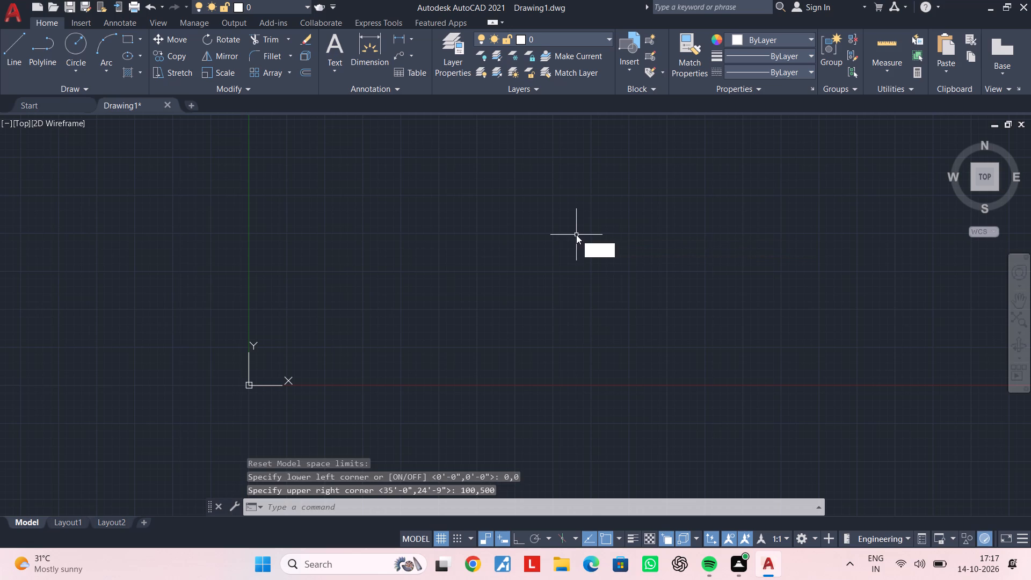
pyautogui.press('space')
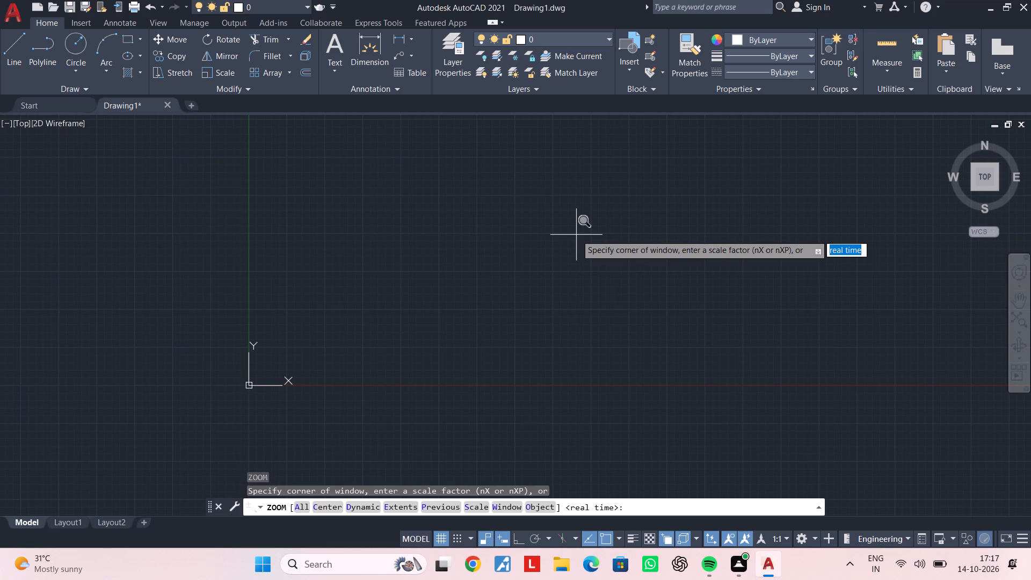
pyautogui.write('a')
pyautogui.press('space')
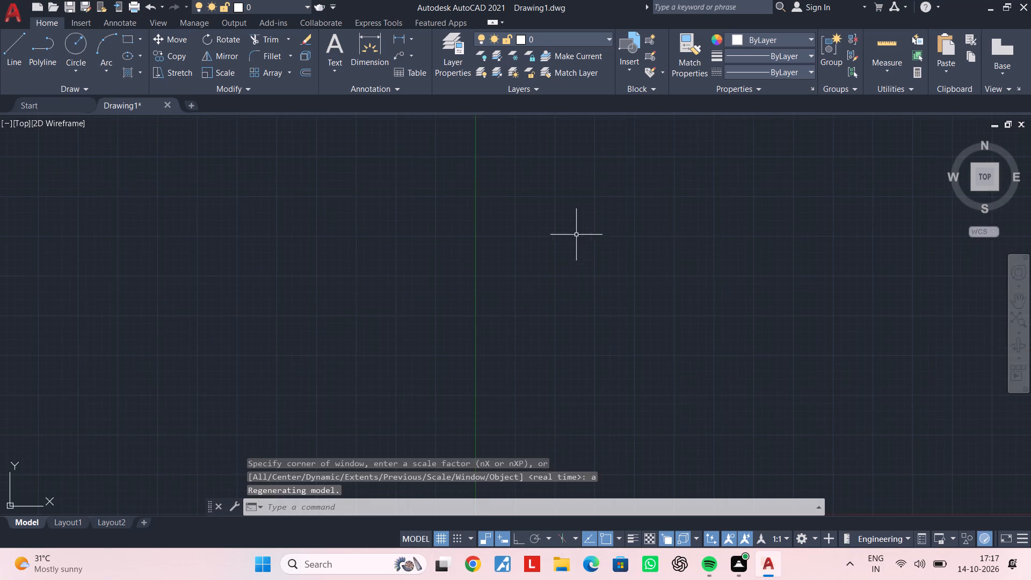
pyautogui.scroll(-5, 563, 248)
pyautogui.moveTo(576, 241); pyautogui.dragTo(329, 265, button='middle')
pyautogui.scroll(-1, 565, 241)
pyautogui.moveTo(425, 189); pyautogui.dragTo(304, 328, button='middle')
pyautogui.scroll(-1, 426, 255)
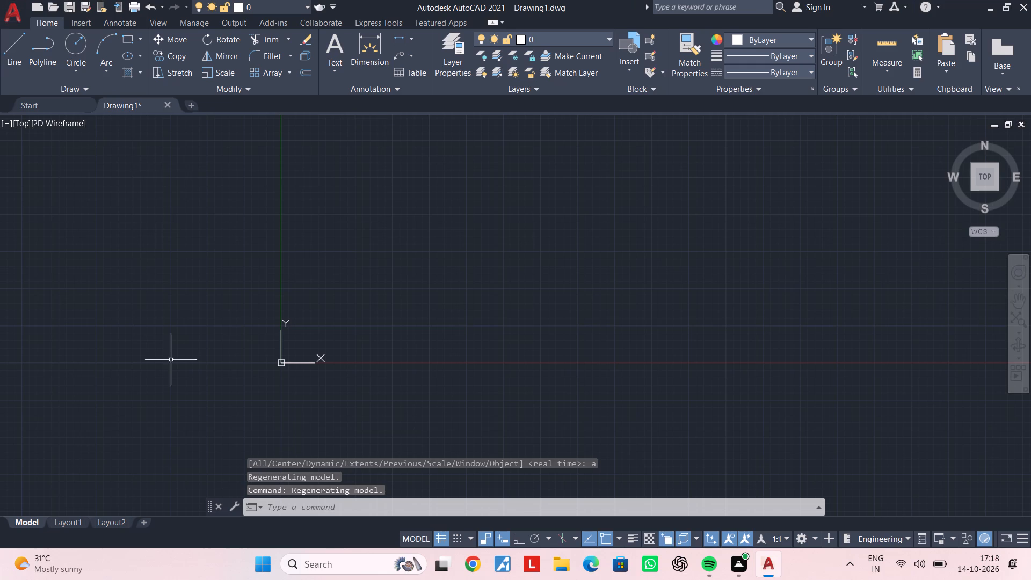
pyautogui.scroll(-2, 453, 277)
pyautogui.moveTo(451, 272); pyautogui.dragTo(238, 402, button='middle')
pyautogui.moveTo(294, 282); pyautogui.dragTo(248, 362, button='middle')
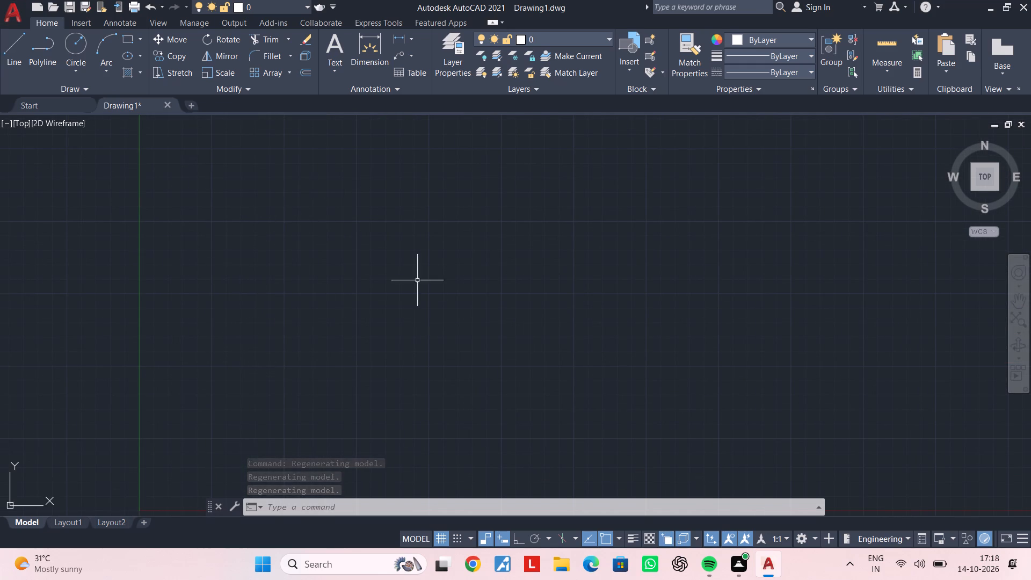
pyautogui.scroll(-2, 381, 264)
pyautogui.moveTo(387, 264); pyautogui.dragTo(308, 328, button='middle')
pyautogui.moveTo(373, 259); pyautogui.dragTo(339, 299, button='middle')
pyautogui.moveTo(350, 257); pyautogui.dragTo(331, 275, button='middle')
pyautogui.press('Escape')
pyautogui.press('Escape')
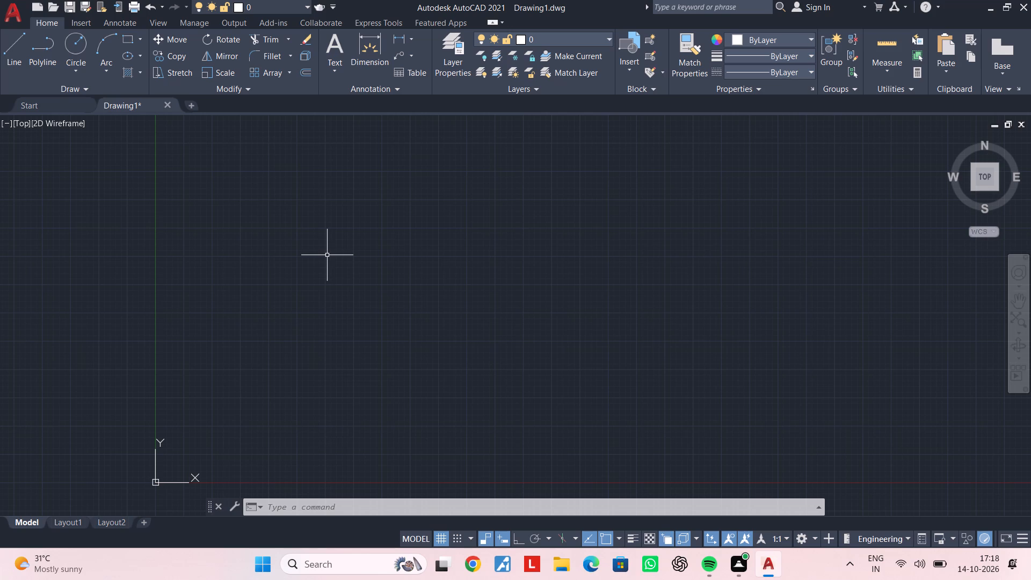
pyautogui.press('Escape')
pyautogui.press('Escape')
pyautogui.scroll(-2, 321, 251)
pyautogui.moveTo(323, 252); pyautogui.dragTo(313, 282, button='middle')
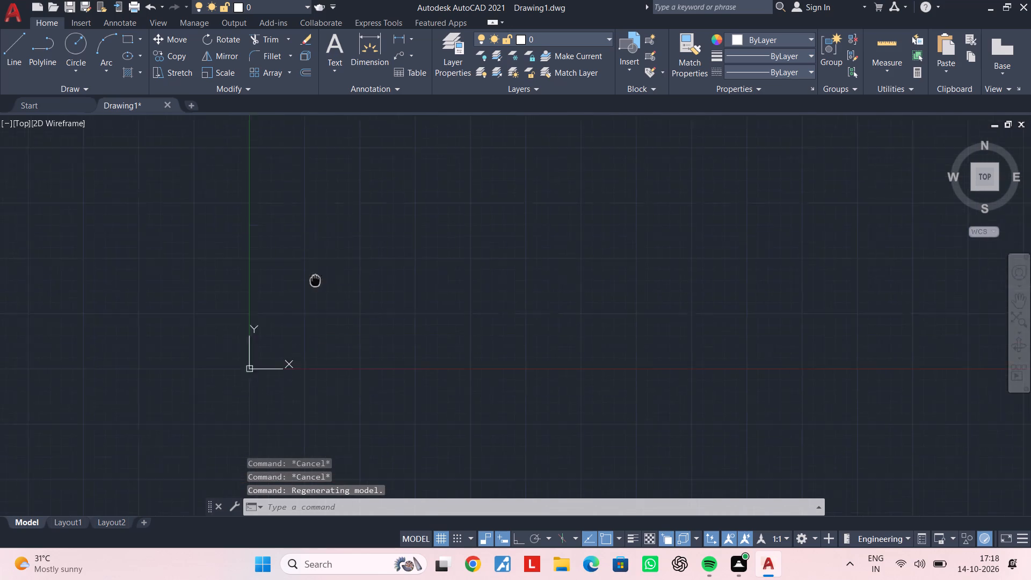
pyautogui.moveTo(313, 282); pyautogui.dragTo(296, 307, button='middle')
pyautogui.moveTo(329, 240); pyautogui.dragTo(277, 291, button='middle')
# Draw a vertical construction line (XLINE) a short distance to the right of the Y axis.
pyautogui.press('x')
pyautogui.write('l')
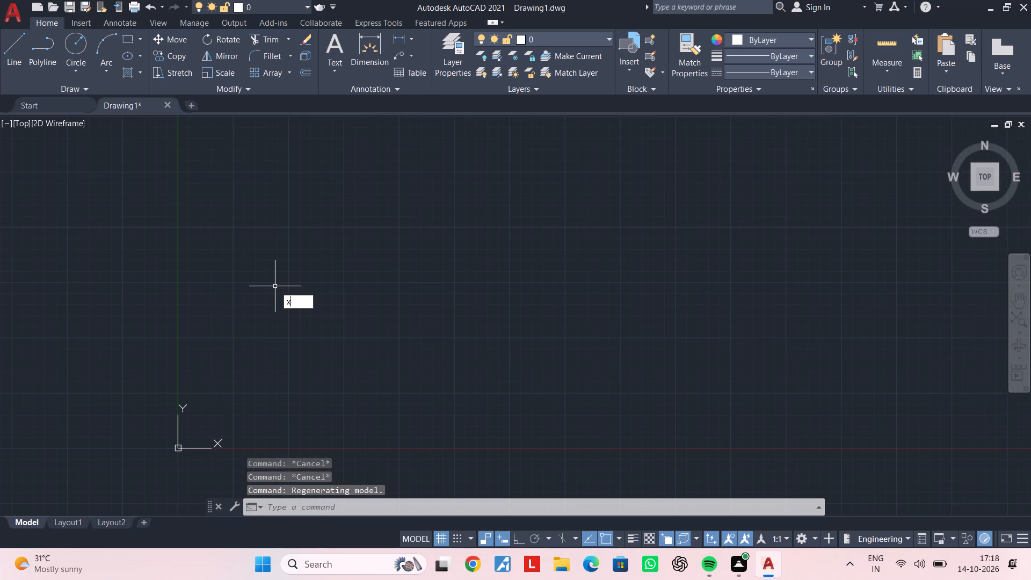
pyautogui.press('space')
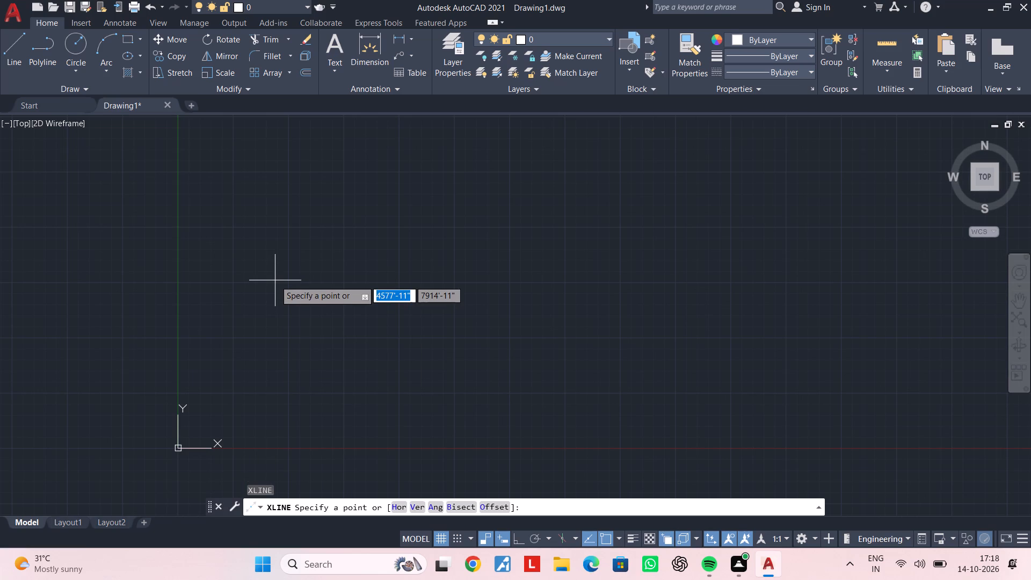
pyautogui.press('v')
pyautogui.press('space')
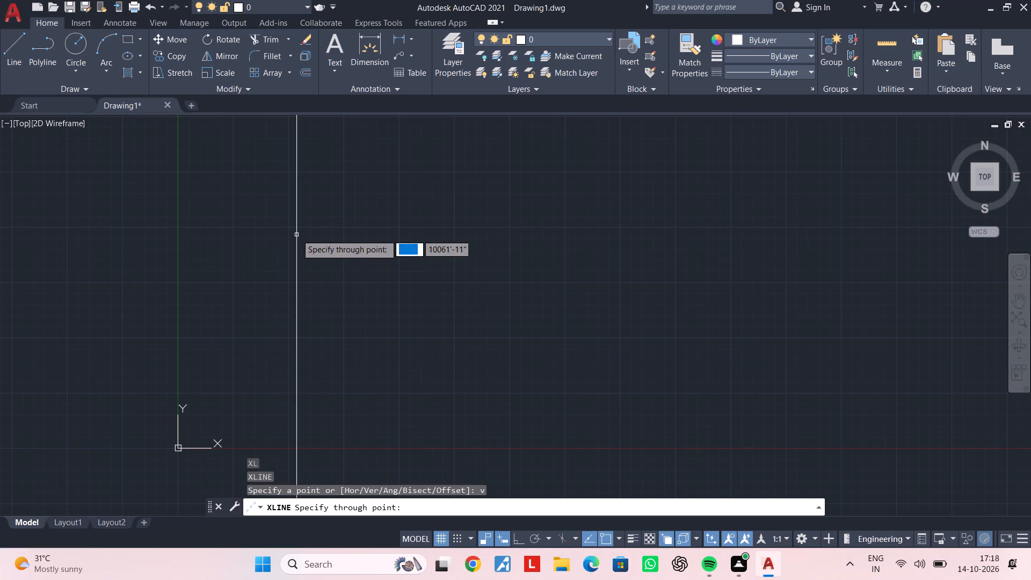
pyautogui.click(296, 234)
pyautogui.moveTo(333, 265); pyautogui.dragTo(319, 295, button='middle')
pyautogui.press('Escape')
pyautogui.press('Escape')
pyautogui.press('Escape')
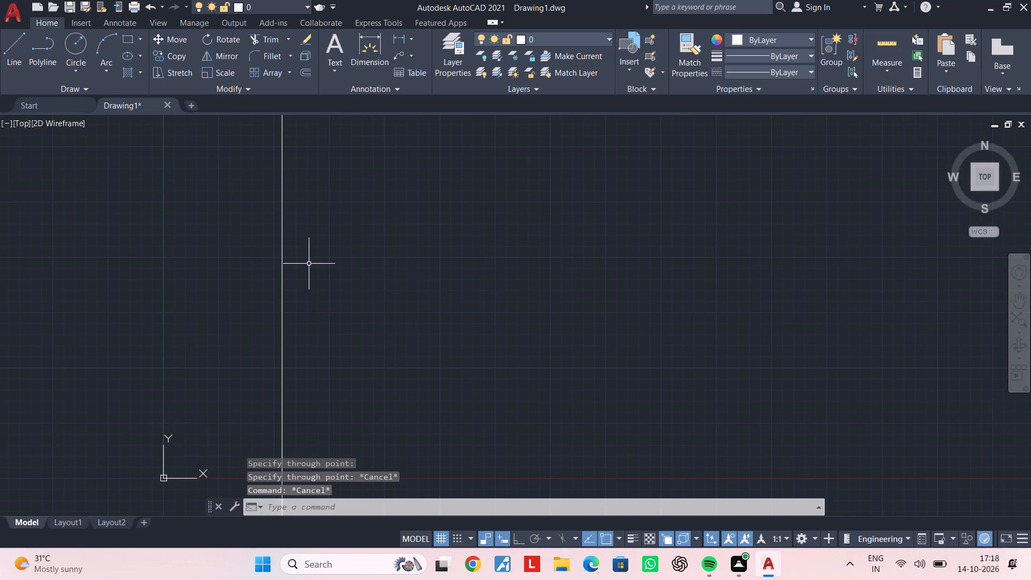
# Draw a horizontal construction line (XLINE) above the origin, crossing the vertical construction line.
pyautogui.press('x')
pyautogui.press('l')
pyautogui.press('space')
pyautogui.press('h')
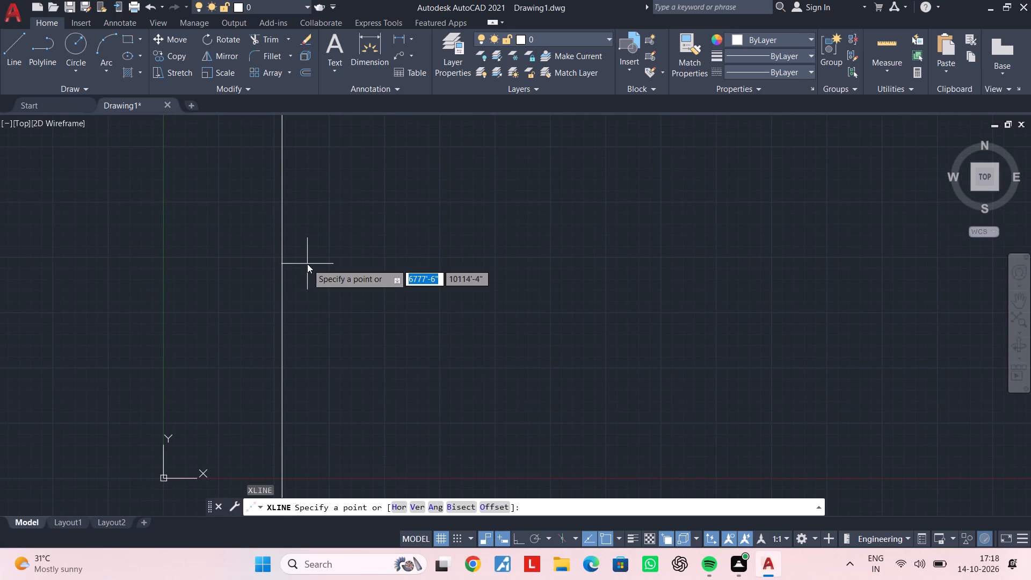
pyautogui.press('space')
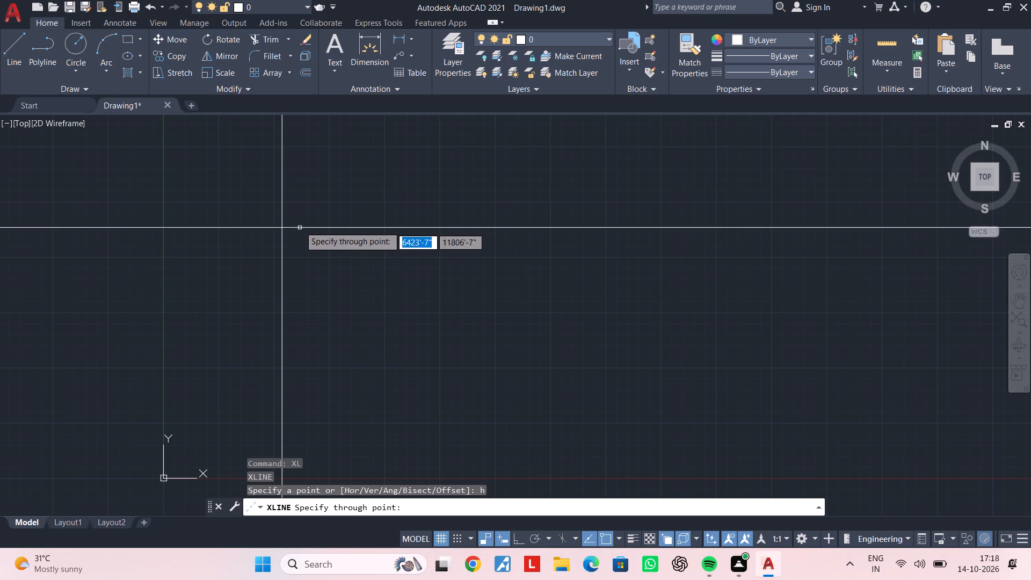
pyautogui.click(308, 200)
pyautogui.press('Escape')
# Trim the vertical construction line above the crossing and the horizontal one left of it, leaving a single upper-left corner.
pyautogui.write('tr')
pyautogui.press('space')
pyautogui.click(296, 175)
pyautogui.click(248, 179)
pyautogui.click(248, 182)
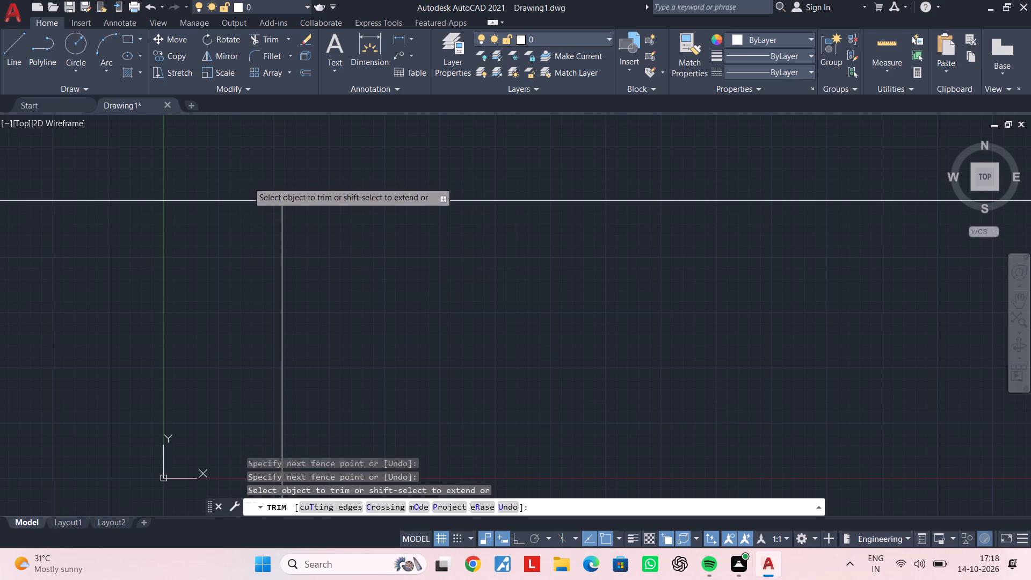
pyautogui.click(237, 249)
pyautogui.press('Escape')
pyautogui.scroll(2, 287, 203)
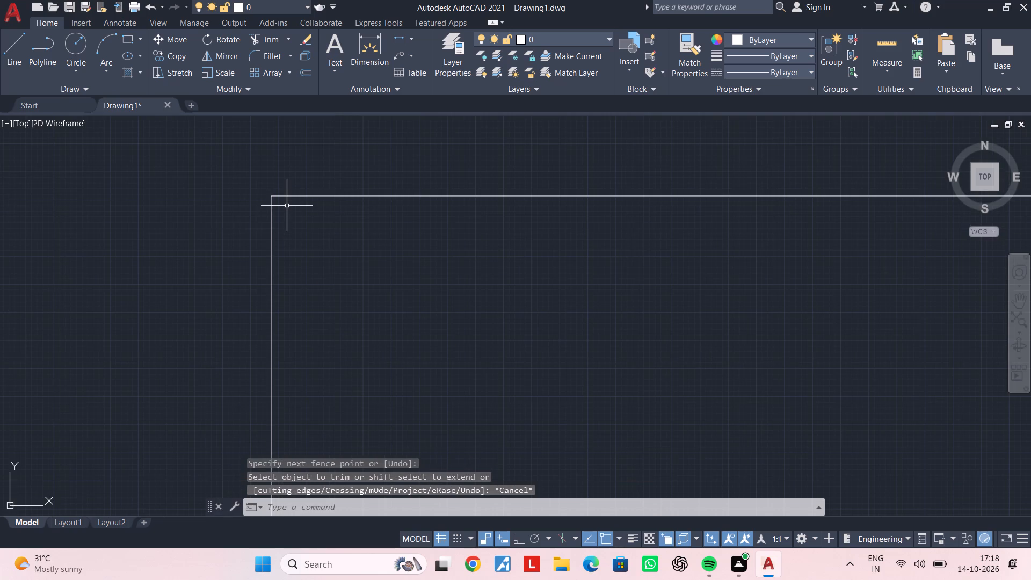
pyautogui.moveTo(287, 205); pyautogui.dragTo(285, 260, button='middle')
pyautogui.scroll(3, 281, 256)
pyautogui.moveTo(286, 265); pyautogui.dragTo(338, 238, button='middle')
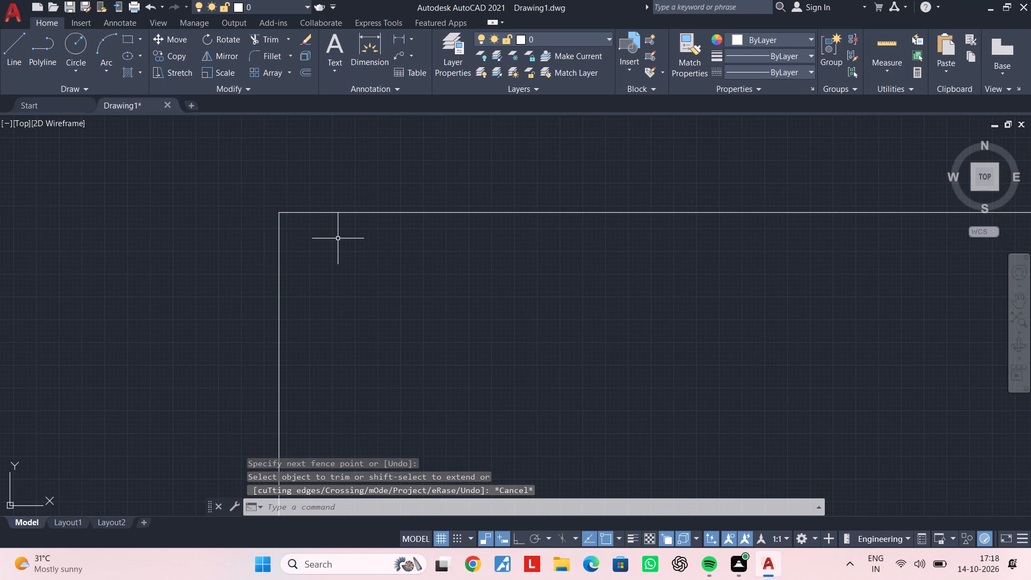
pyautogui.press('Escape')
pyautogui.press('Escape')
pyautogui.press('Escape')
pyautogui.press('Escape')
pyautogui.press('Escape')
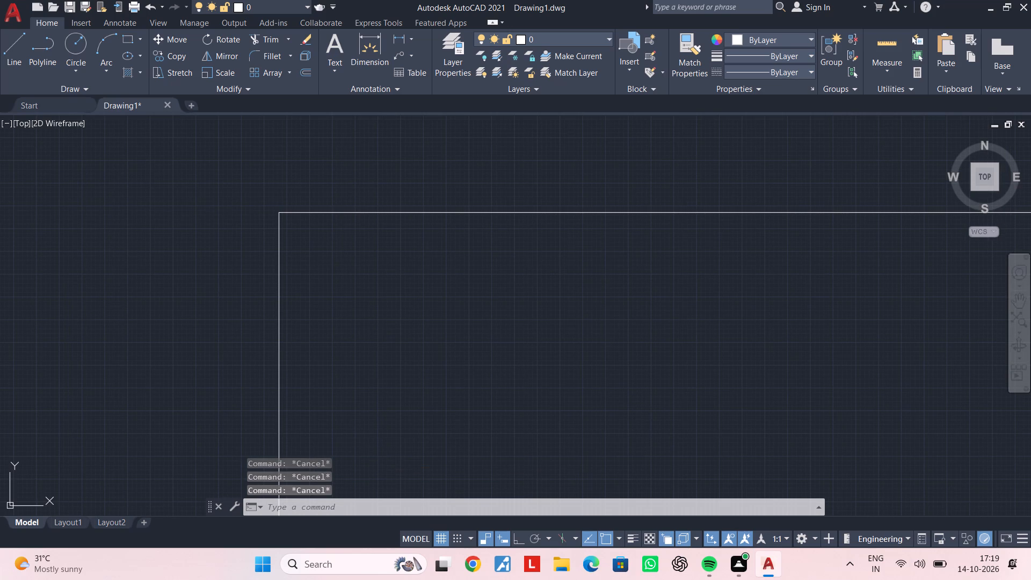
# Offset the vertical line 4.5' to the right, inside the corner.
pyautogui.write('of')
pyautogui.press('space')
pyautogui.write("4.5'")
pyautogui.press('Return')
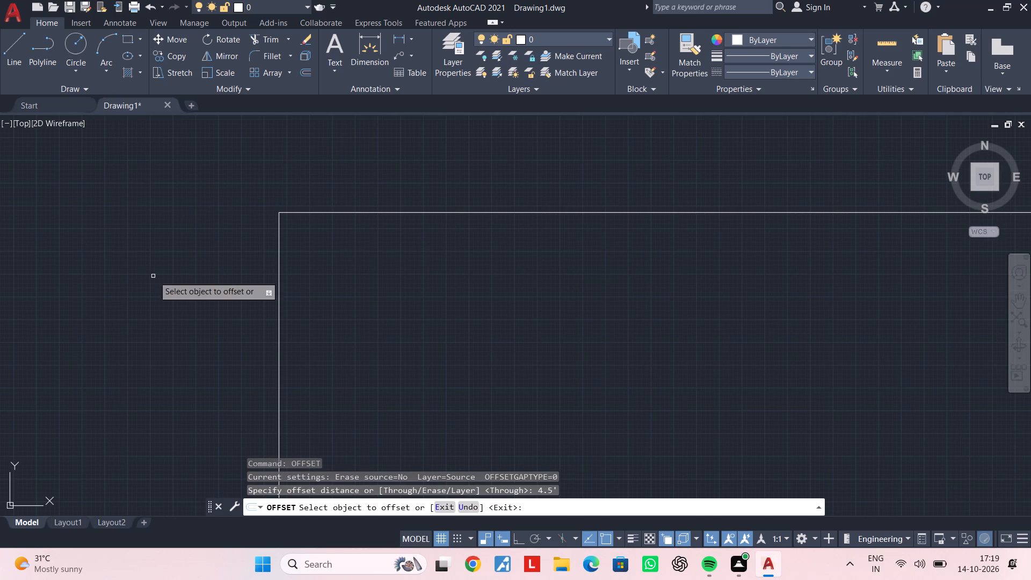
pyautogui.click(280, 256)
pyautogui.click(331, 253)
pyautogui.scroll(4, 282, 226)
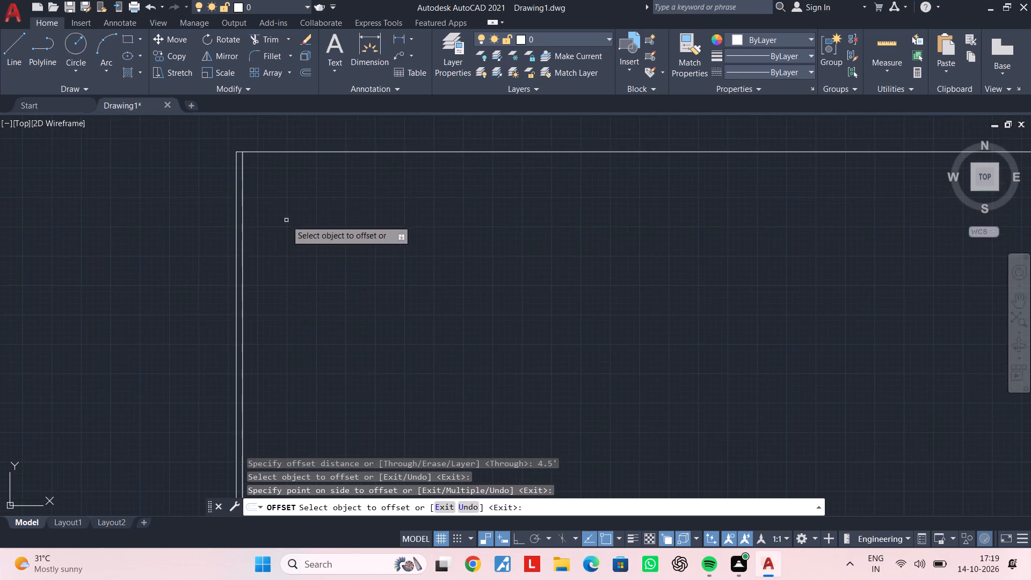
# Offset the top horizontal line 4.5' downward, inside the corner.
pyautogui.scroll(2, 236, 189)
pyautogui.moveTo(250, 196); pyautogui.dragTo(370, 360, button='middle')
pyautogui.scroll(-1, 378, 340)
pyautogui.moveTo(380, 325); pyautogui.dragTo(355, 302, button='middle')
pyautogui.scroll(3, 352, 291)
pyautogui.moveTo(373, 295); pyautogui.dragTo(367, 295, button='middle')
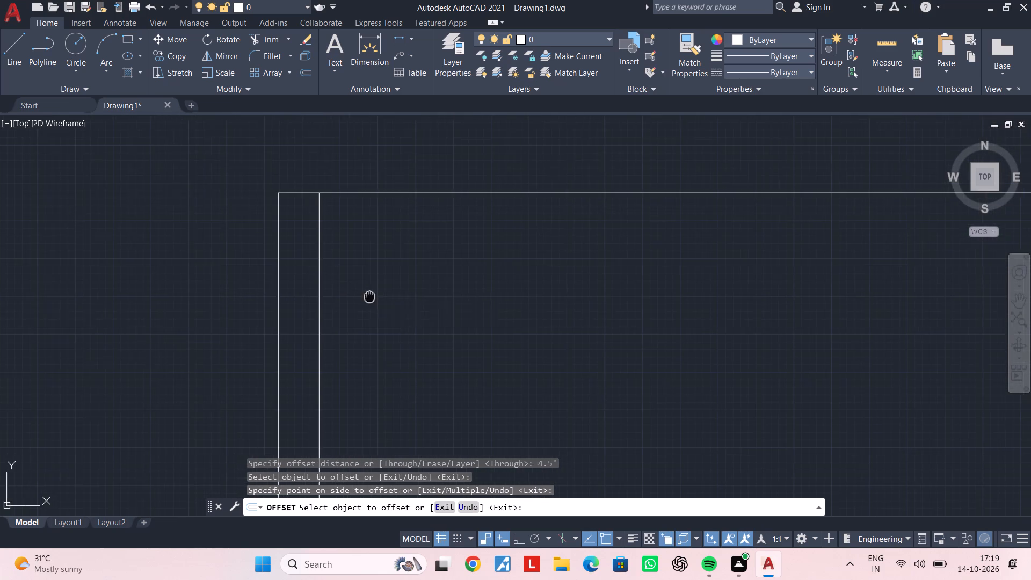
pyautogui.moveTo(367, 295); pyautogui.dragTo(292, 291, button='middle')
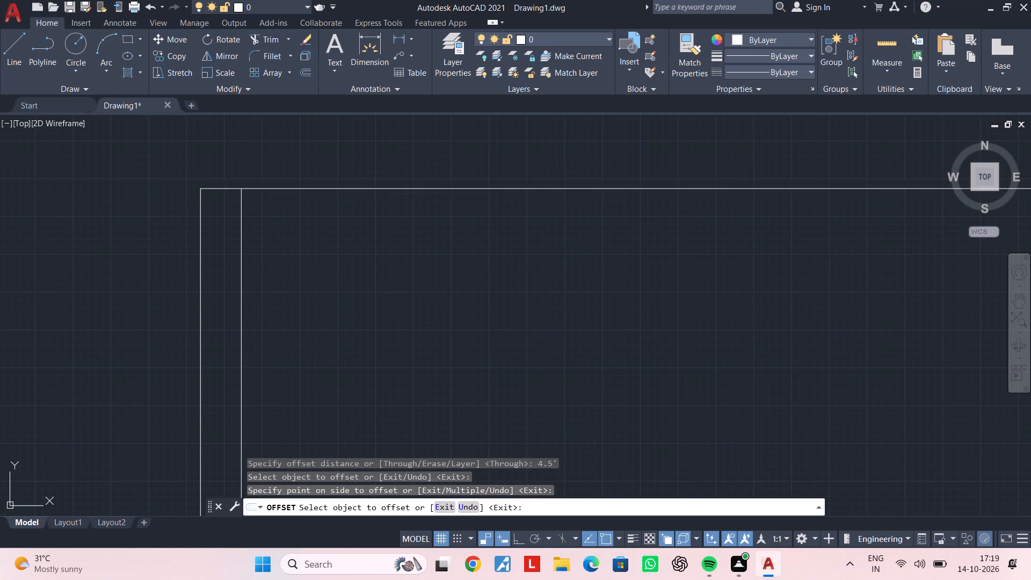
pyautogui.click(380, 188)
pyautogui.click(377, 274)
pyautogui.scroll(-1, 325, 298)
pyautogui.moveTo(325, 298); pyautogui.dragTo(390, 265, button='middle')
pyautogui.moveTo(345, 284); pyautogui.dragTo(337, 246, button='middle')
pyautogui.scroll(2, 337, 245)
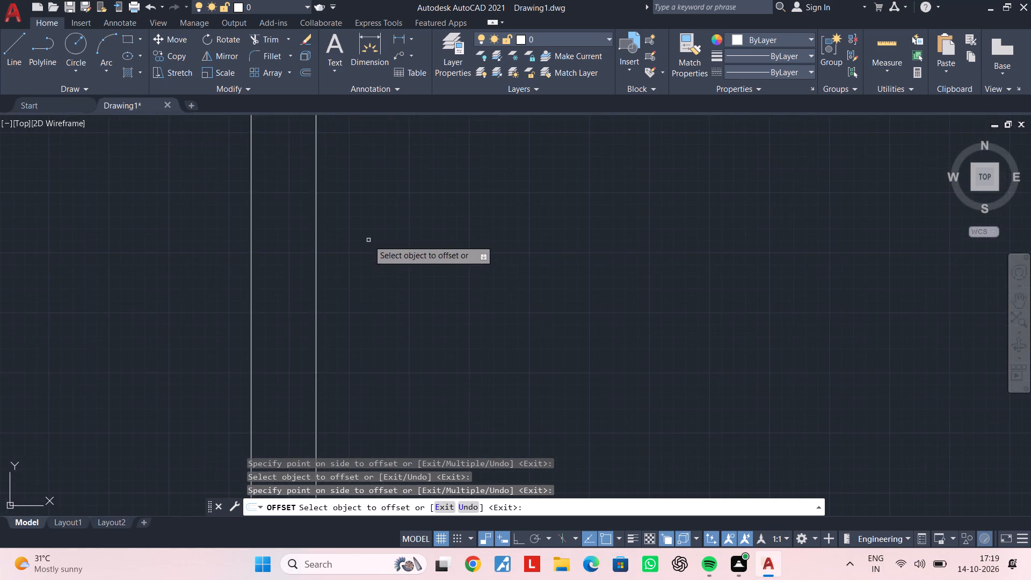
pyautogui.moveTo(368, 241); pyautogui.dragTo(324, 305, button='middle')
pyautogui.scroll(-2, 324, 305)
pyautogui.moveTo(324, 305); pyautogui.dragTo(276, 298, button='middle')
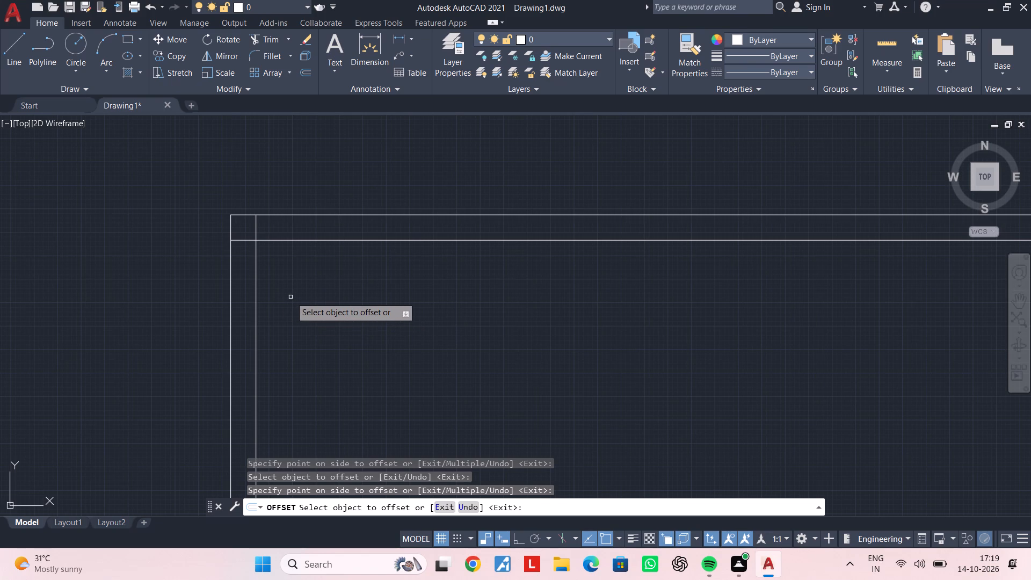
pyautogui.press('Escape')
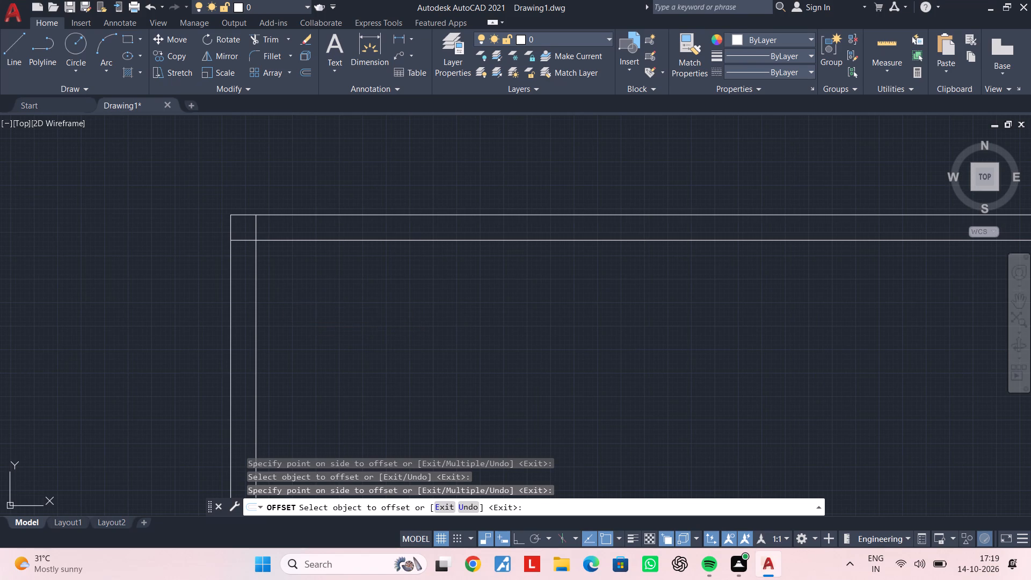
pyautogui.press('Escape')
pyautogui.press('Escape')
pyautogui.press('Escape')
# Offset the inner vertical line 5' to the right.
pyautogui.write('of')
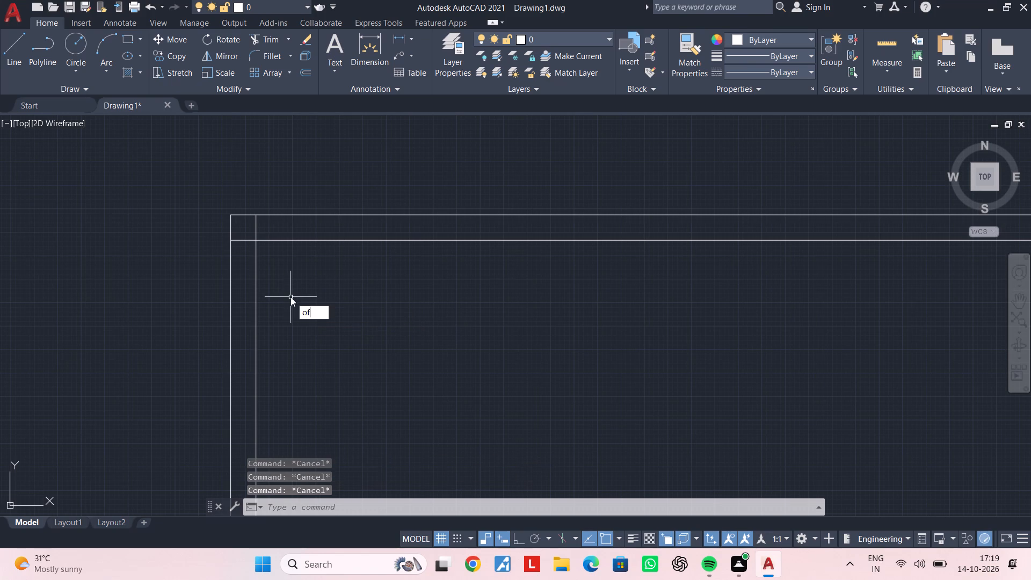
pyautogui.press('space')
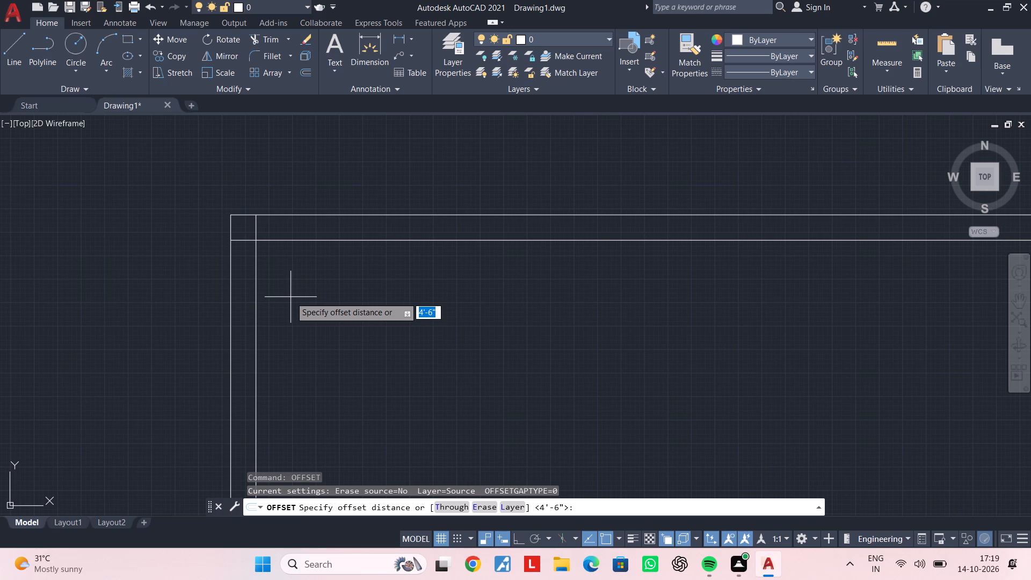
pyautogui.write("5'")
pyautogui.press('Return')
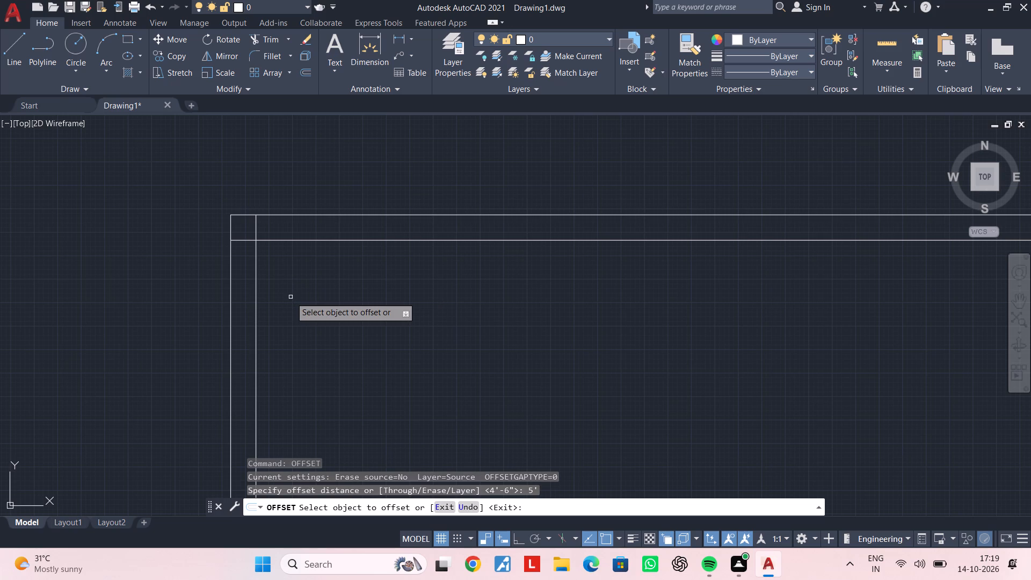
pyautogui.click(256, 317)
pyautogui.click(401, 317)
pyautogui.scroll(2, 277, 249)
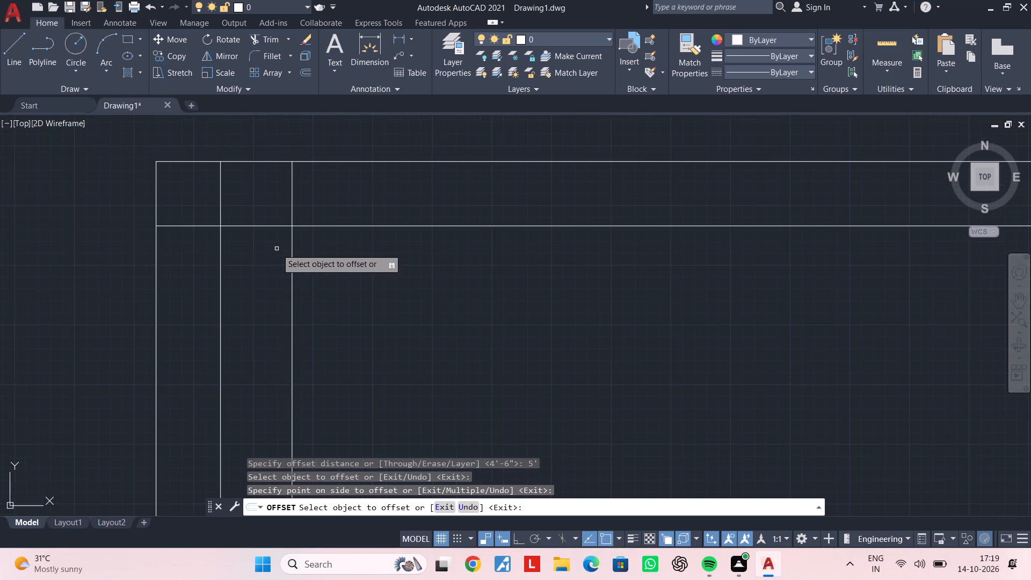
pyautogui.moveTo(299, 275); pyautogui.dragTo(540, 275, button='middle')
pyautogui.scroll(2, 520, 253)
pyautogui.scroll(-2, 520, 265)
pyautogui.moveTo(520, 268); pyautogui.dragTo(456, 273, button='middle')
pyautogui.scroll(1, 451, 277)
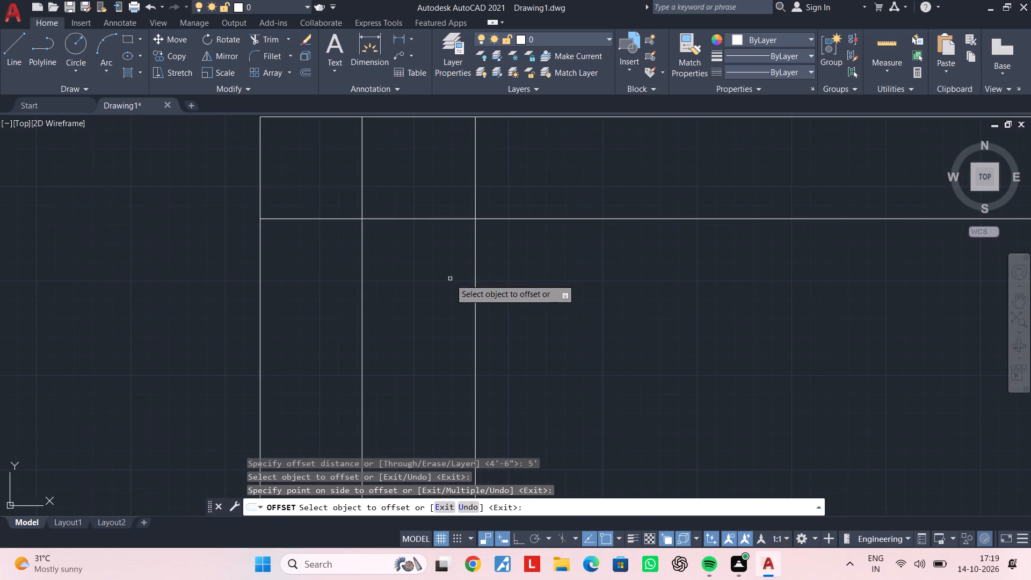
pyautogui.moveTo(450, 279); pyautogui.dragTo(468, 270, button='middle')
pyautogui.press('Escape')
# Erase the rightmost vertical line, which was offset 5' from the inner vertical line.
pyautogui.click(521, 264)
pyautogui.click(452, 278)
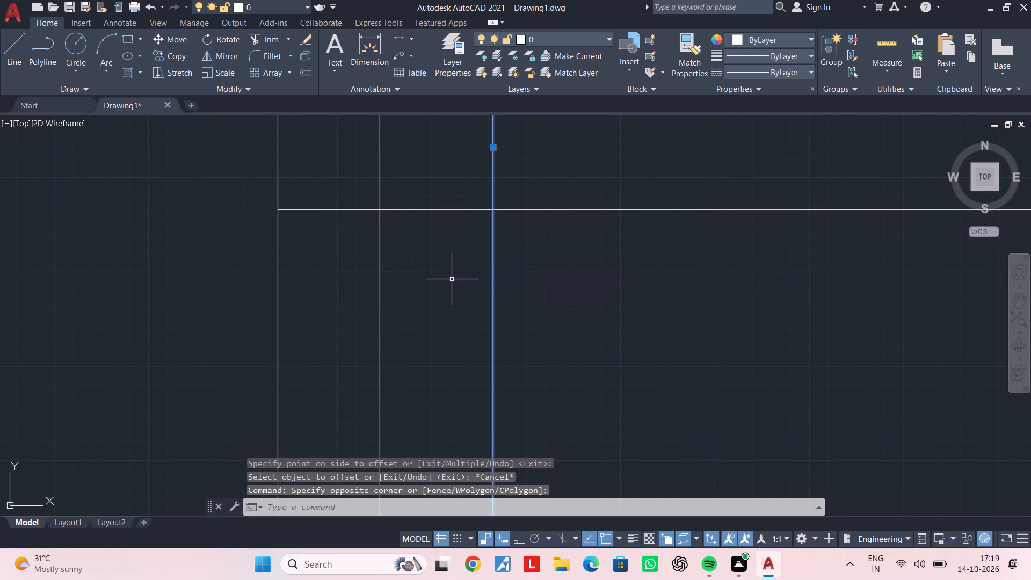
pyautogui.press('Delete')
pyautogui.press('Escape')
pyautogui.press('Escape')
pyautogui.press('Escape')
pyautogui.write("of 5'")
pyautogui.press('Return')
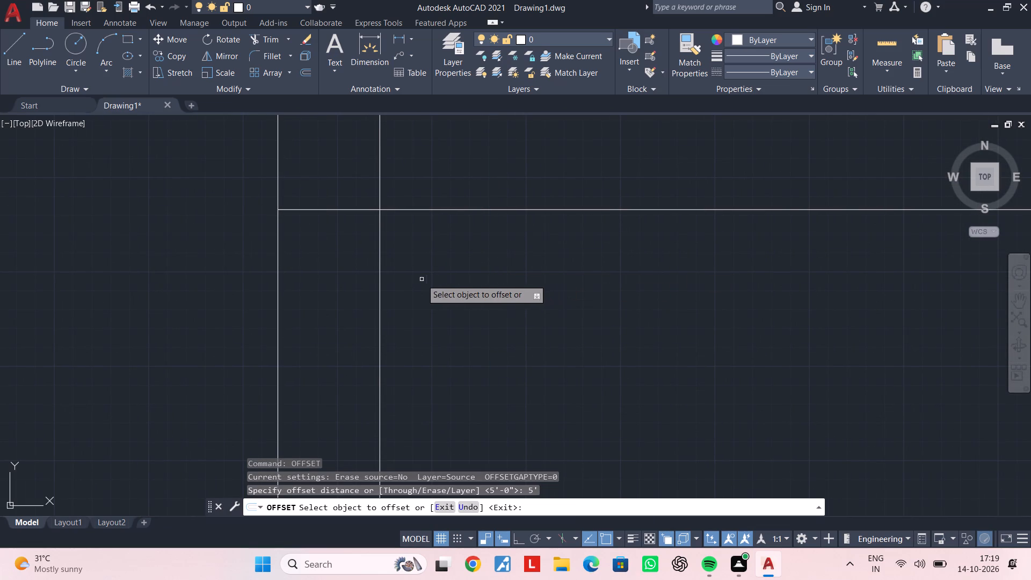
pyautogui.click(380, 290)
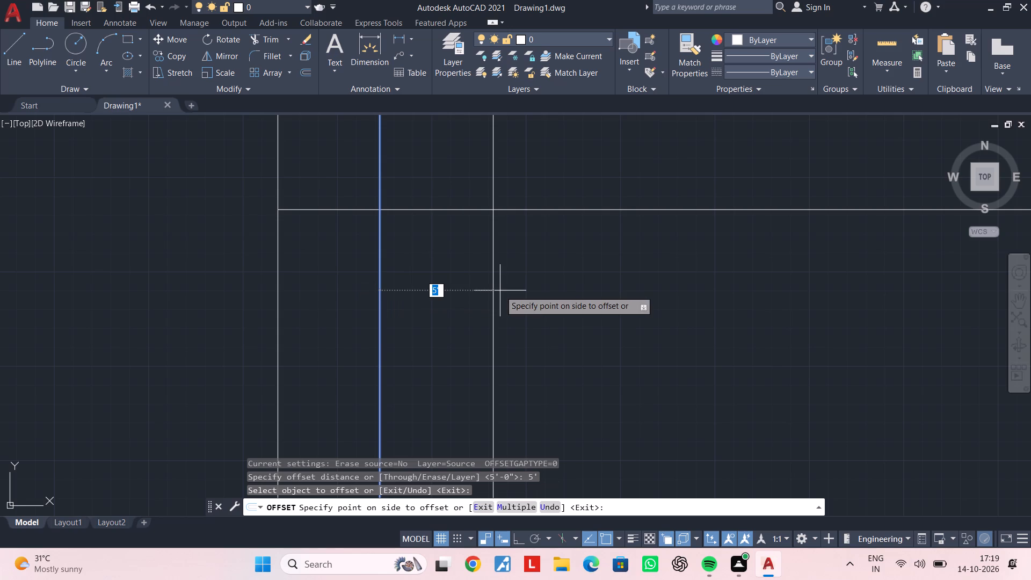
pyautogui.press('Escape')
# Measure the spacing between the outer and inner vertical lines with a trial linear dimension.
pyautogui.click(400, 37)
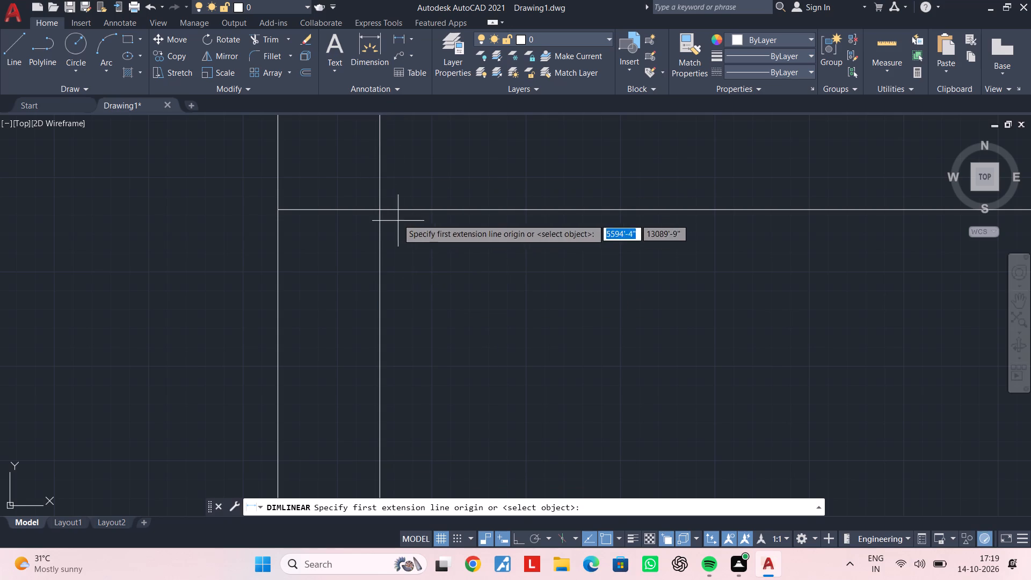
pyautogui.click(379, 207)
pyautogui.click(282, 211)
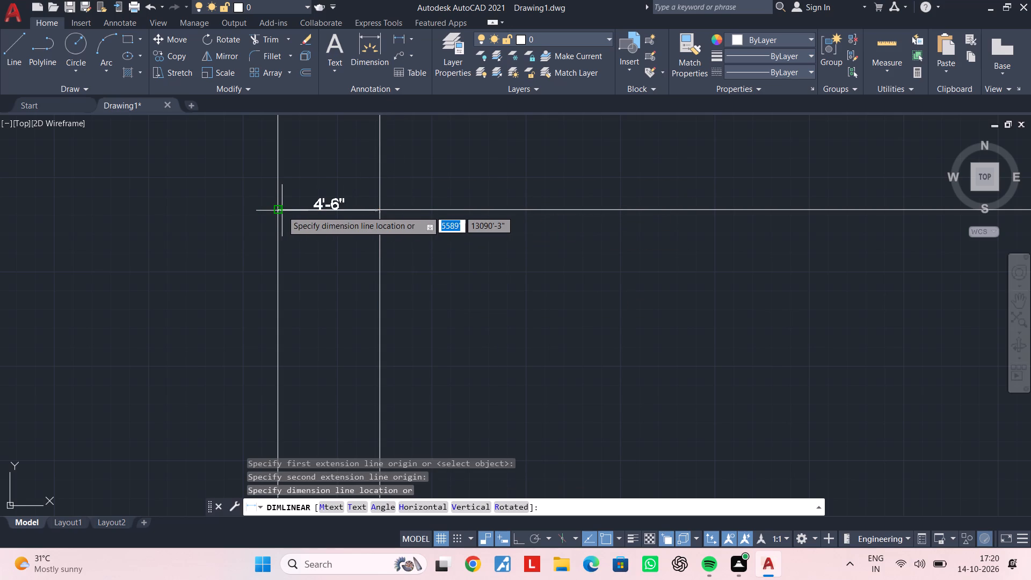
pyautogui.scroll(2, 282, 212)
pyautogui.press('Escape')
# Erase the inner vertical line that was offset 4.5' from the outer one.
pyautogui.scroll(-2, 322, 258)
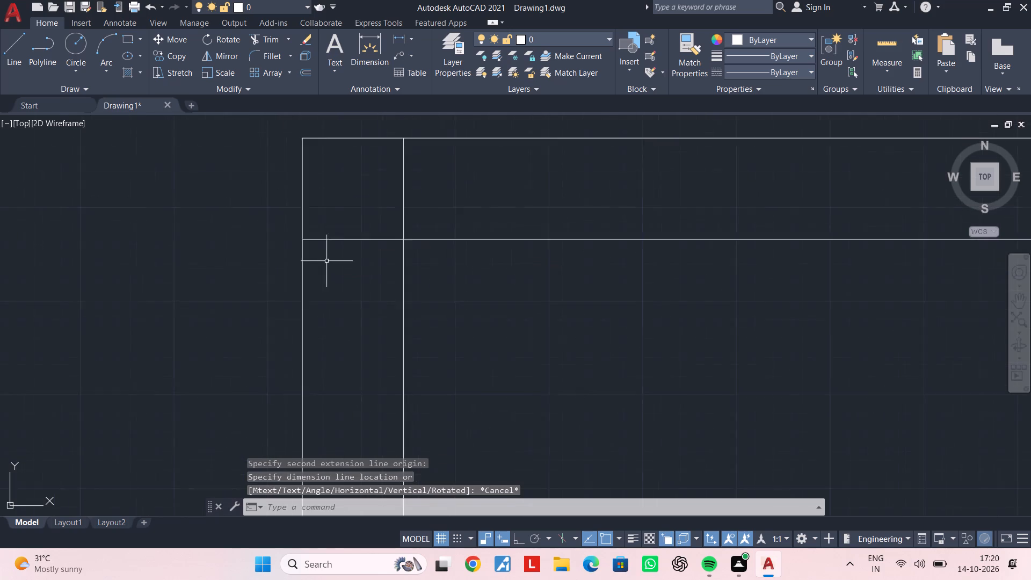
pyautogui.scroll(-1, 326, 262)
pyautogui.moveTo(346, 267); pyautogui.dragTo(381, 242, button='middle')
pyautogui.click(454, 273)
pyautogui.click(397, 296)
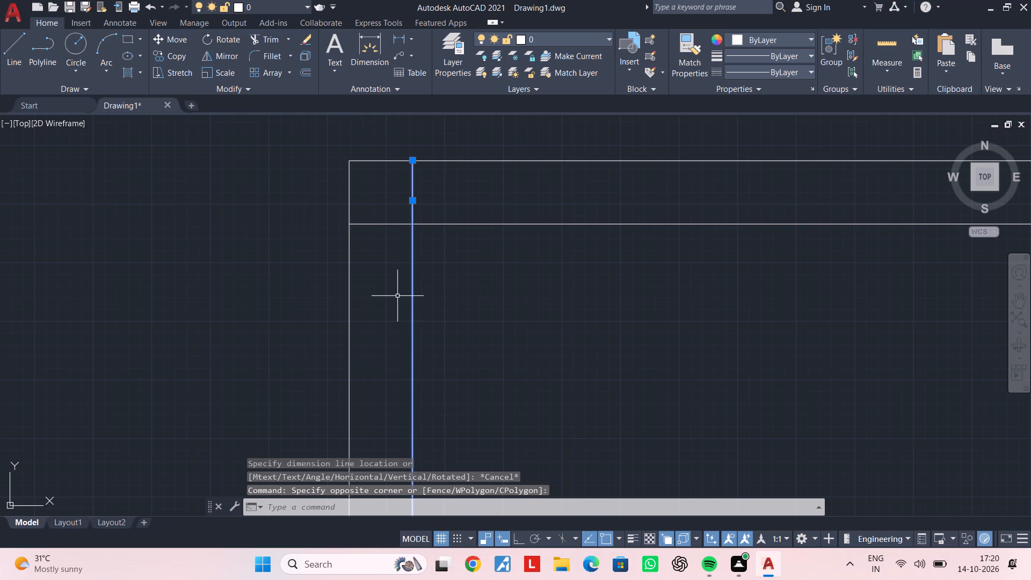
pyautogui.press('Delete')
# Offset the outer vertical line 4.5" to the right, inside the corner.
pyautogui.press('Escape')
pyautogui.press('Escape')
pyautogui.write('of 4.5"')
pyautogui.press('Return')
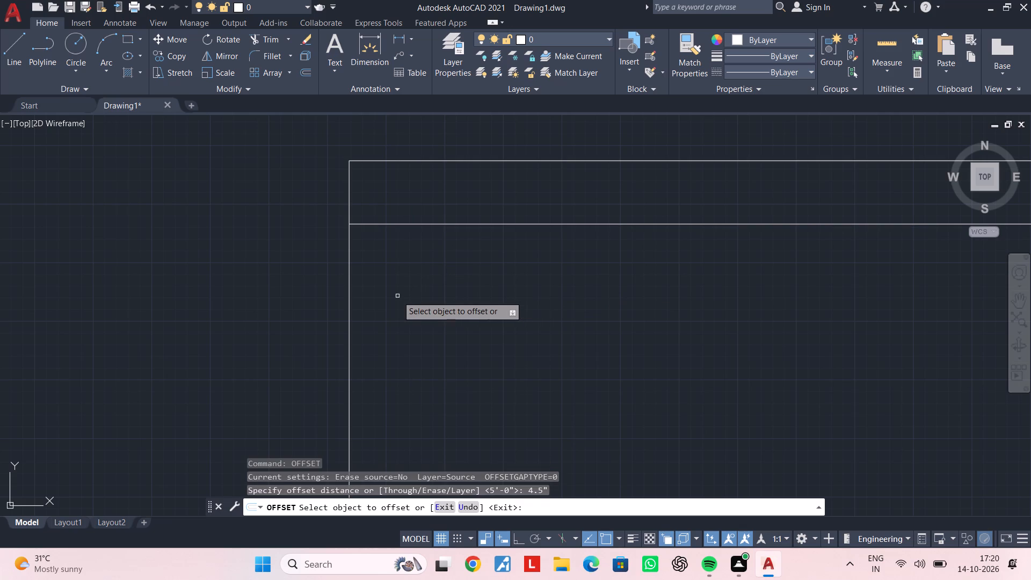
pyautogui.click(350, 302)
pyautogui.click(412, 294)
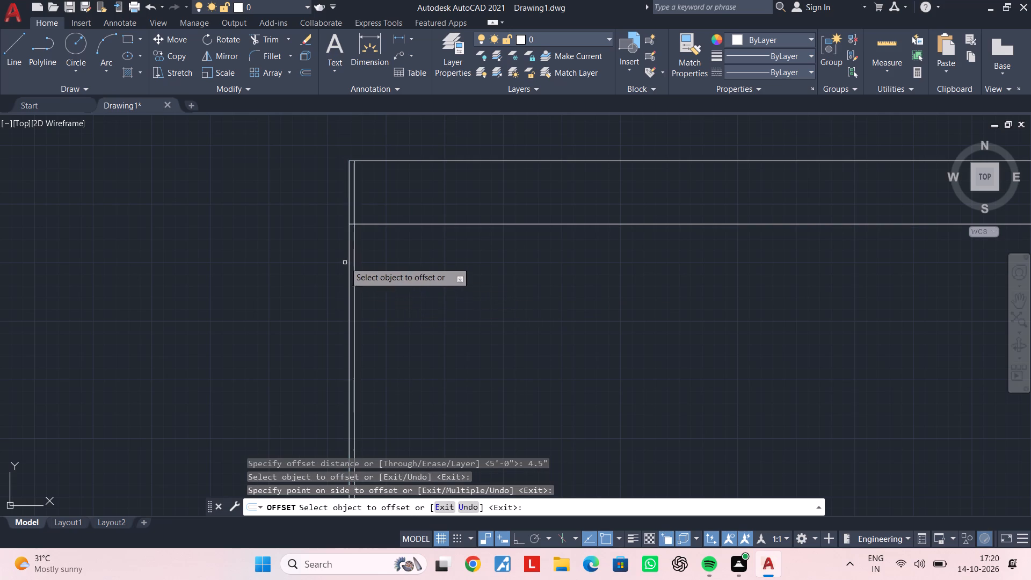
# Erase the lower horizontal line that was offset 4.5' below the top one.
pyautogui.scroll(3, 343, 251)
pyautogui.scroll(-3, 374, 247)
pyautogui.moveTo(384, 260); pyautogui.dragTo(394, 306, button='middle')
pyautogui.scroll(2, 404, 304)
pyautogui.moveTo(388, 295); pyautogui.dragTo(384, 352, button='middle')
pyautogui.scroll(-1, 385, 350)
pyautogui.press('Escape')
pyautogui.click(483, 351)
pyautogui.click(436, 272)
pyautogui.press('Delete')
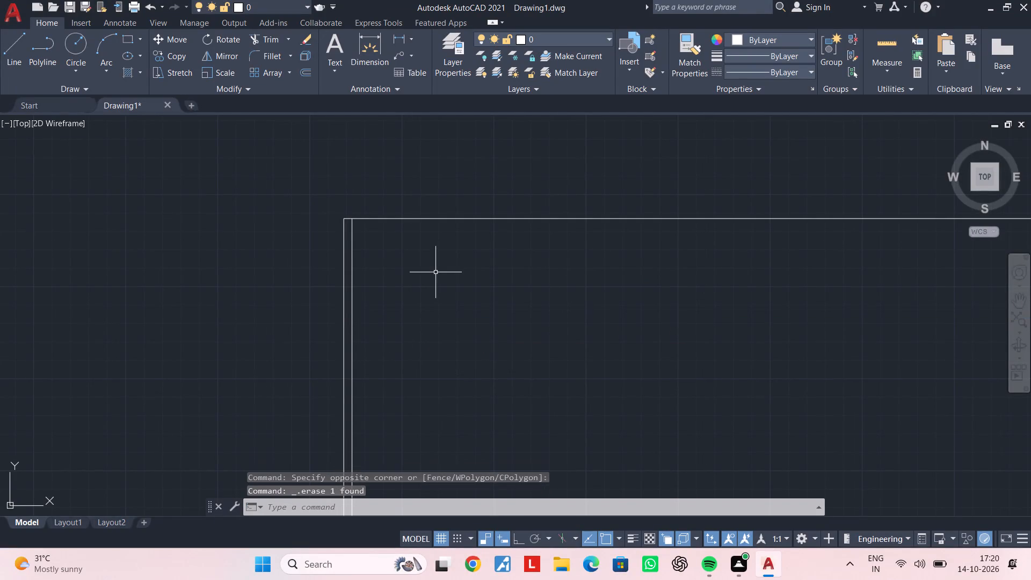
# Offset the top horizontal line 4.5" downward, inside the corner.
pyautogui.press('Escape')
pyautogui.press('Escape')
pyautogui.press('Escape')
pyautogui.write('of 4.5"')
pyautogui.press('Return')
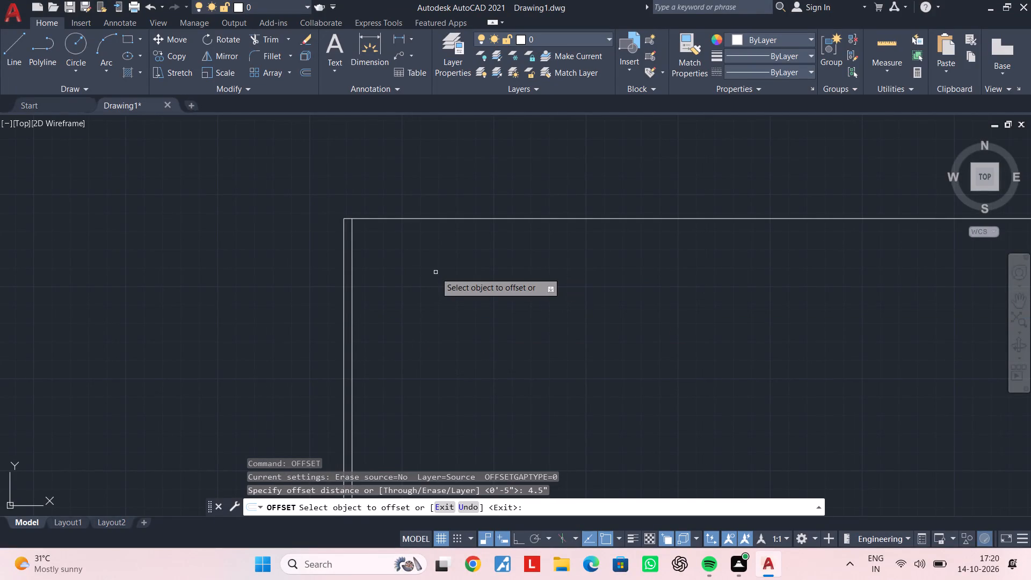
pyautogui.click(422, 220)
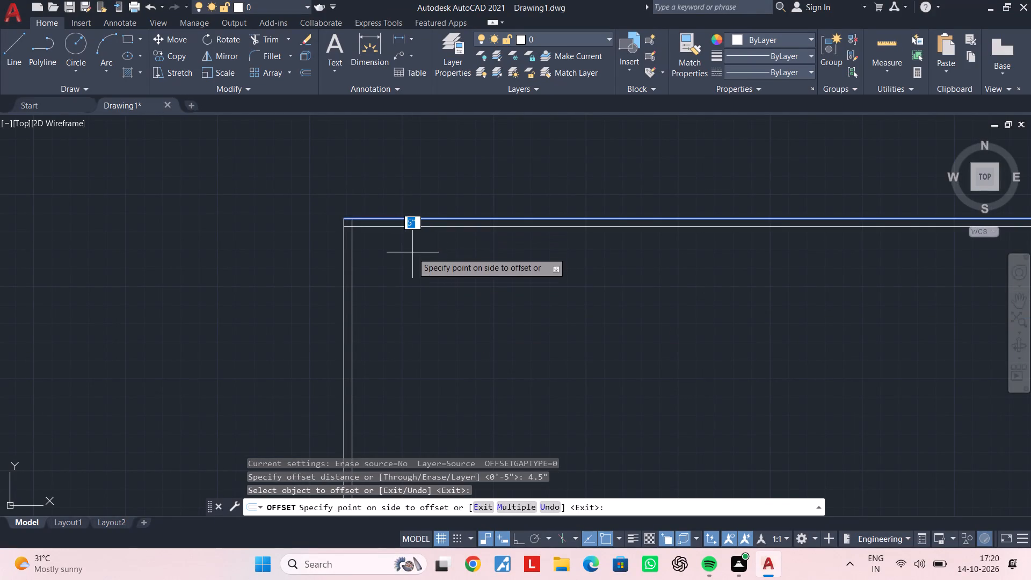
pyautogui.click(412, 256)
pyautogui.press('Escape')
pyautogui.scroll(3, 349, 213)
pyautogui.moveTo(358, 258); pyautogui.dragTo(312, 245, button='middle')
pyautogui.moveTo(322, 287); pyautogui.dragTo(337, 255, button='middle')
pyautogui.press('Escape')
pyautogui.press('Escape')
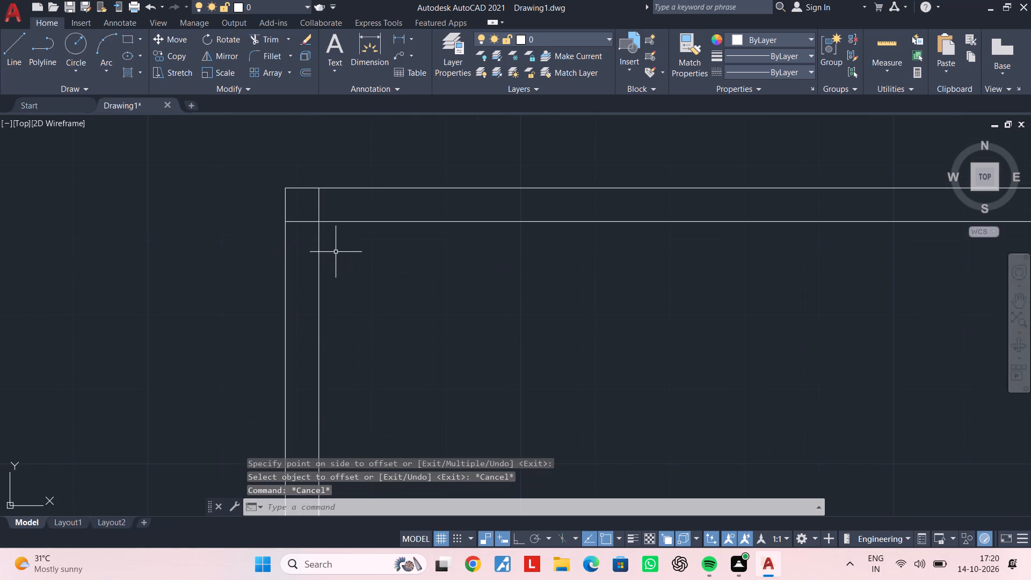
# Offset the inner vertical line 5' to the right.
pyautogui.write("of 5'")
pyautogui.press('Return')
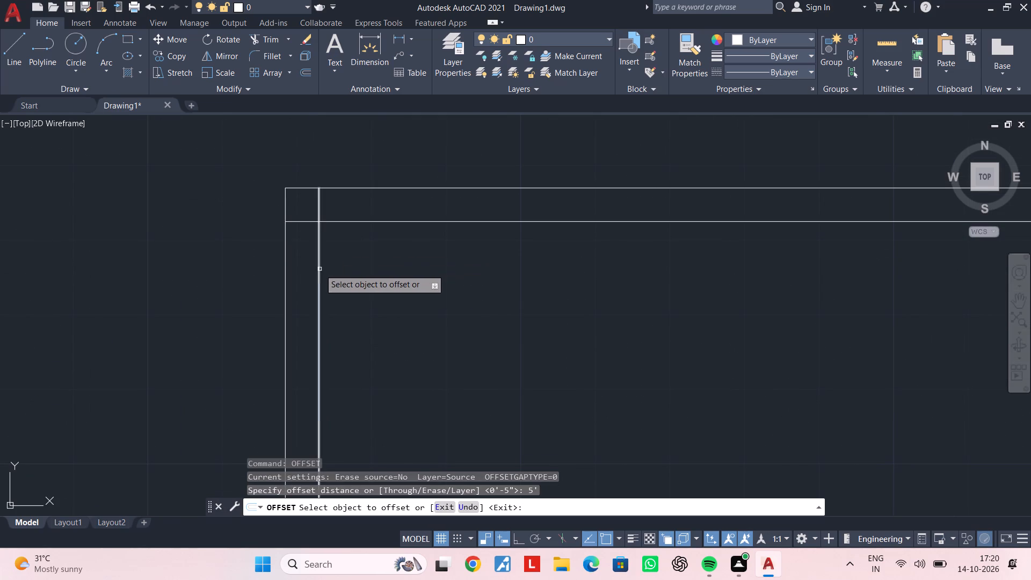
pyautogui.click(320, 269)
pyautogui.click(593, 270)
pyautogui.scroll(-2, 694, 280)
pyautogui.moveTo(714, 296); pyautogui.dragTo(548, 282, button='middle')
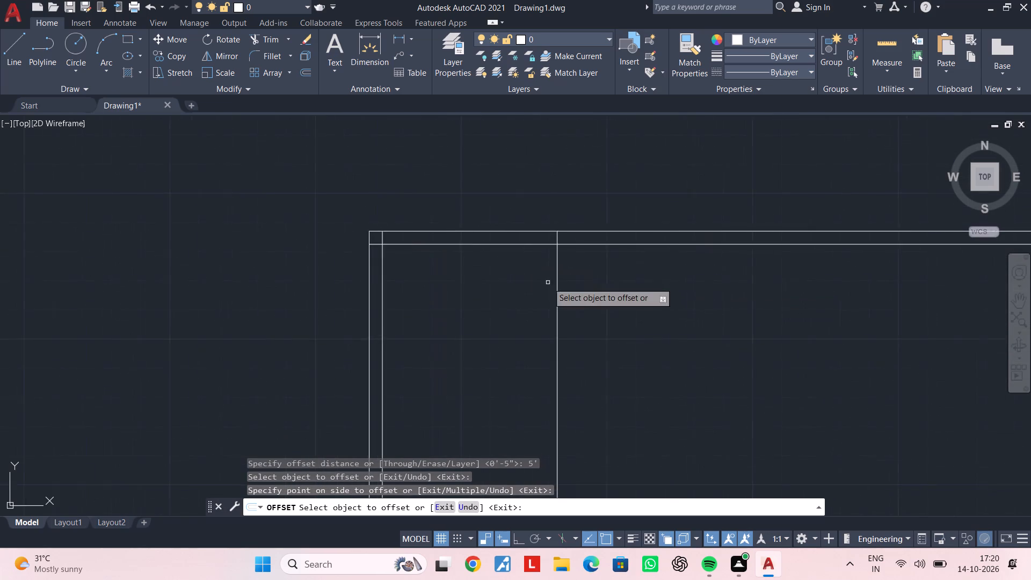
pyautogui.scroll(2, 548, 281)
pyautogui.moveTo(655, 278); pyautogui.dragTo(601, 289, button='middle')
pyautogui.press('space')
# Offset the rightmost vertical line 4.5" further to the right as the second face of the partition.
pyautogui.press('space')
pyautogui.write('4.5"')
pyautogui.press('Return')
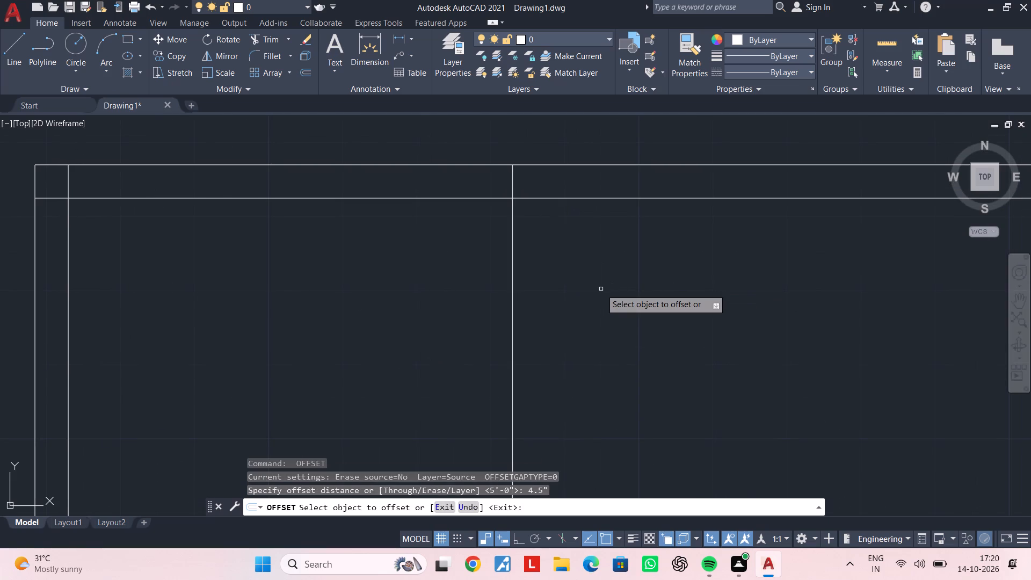
pyautogui.click(513, 319)
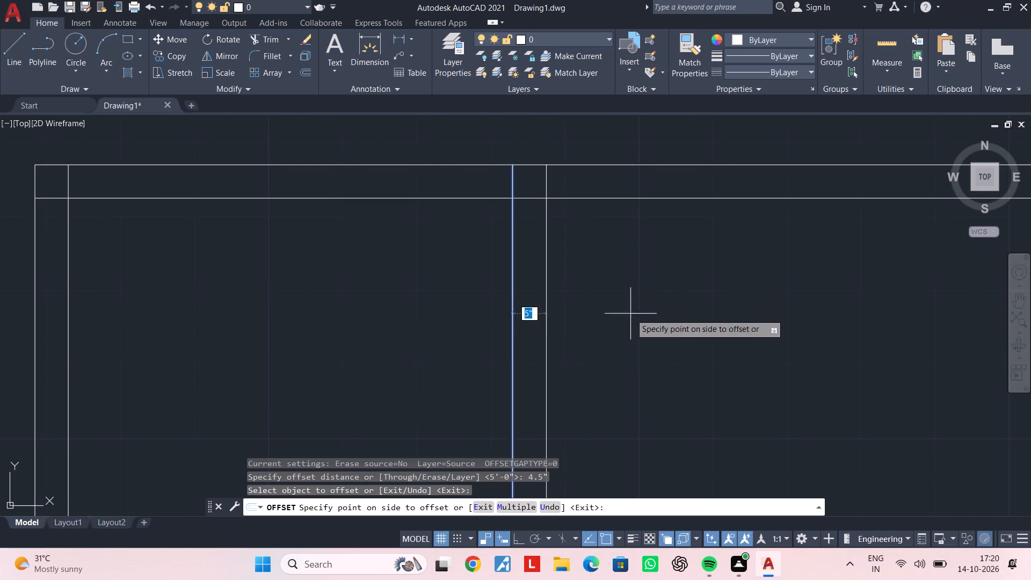
pyautogui.click(630, 314)
pyautogui.moveTo(351, 311); pyautogui.dragTo(556, 307, button='middle')
pyautogui.press('space')
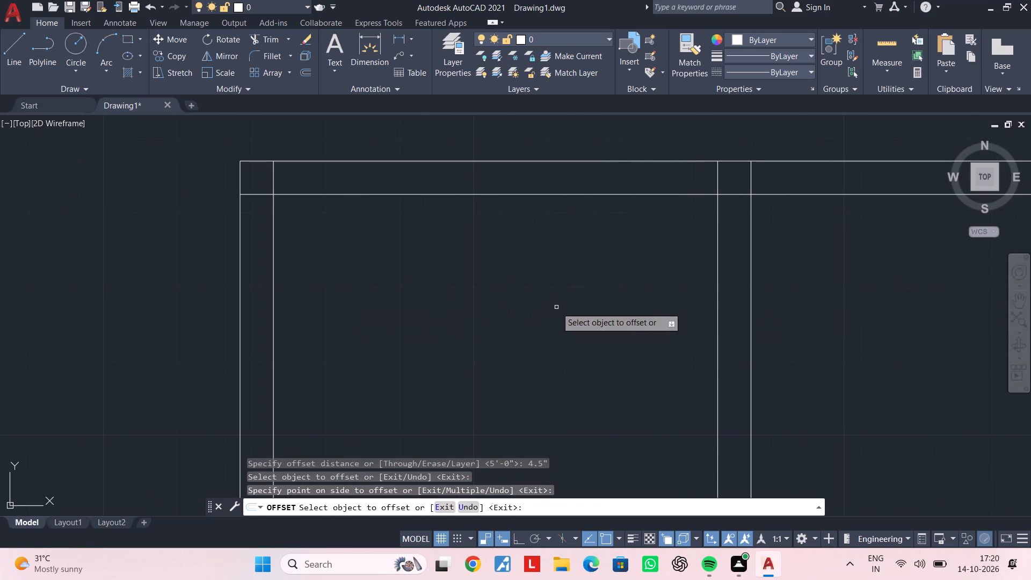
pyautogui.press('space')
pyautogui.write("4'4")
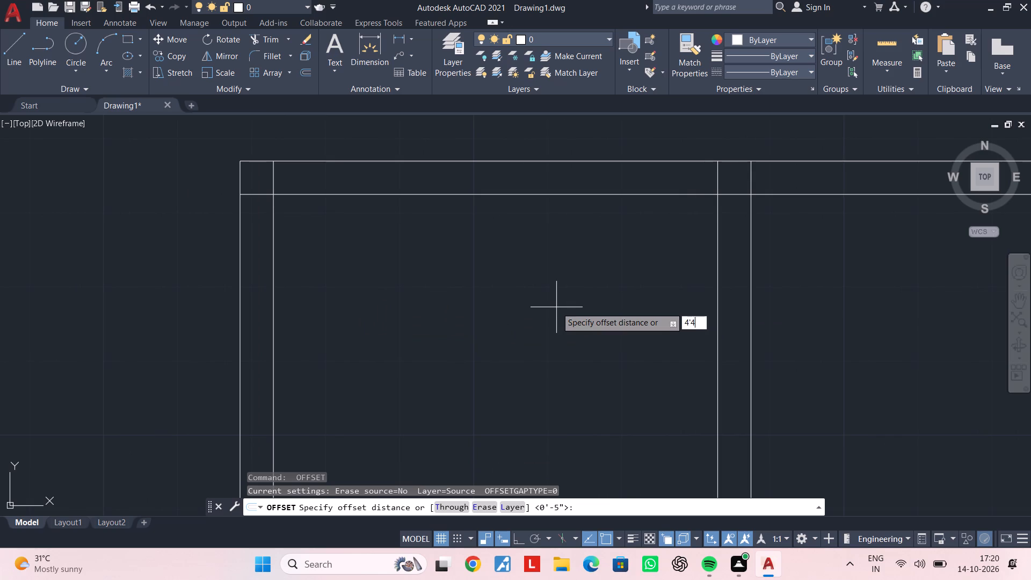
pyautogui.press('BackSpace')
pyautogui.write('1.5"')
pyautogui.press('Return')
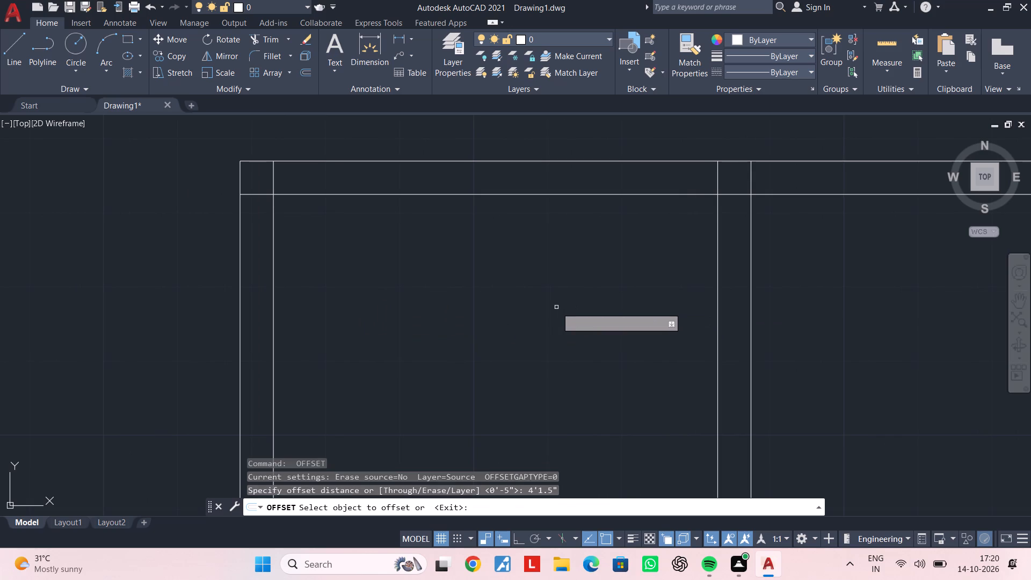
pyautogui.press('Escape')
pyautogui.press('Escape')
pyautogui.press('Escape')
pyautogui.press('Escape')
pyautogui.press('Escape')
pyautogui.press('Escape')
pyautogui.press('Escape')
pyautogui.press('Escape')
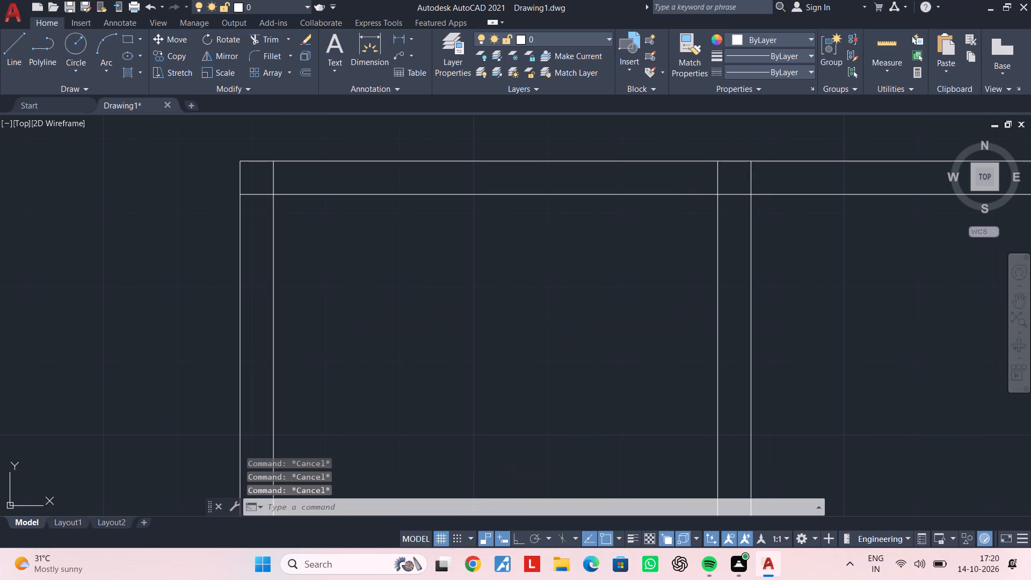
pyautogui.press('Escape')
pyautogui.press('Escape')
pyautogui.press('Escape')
# Offset the inner line of the top wall 4'1.5" downward.
pyautogui.write('of')
pyautogui.press('space')
pyautogui.write('4\'1.5"')
pyautogui.press('Return')
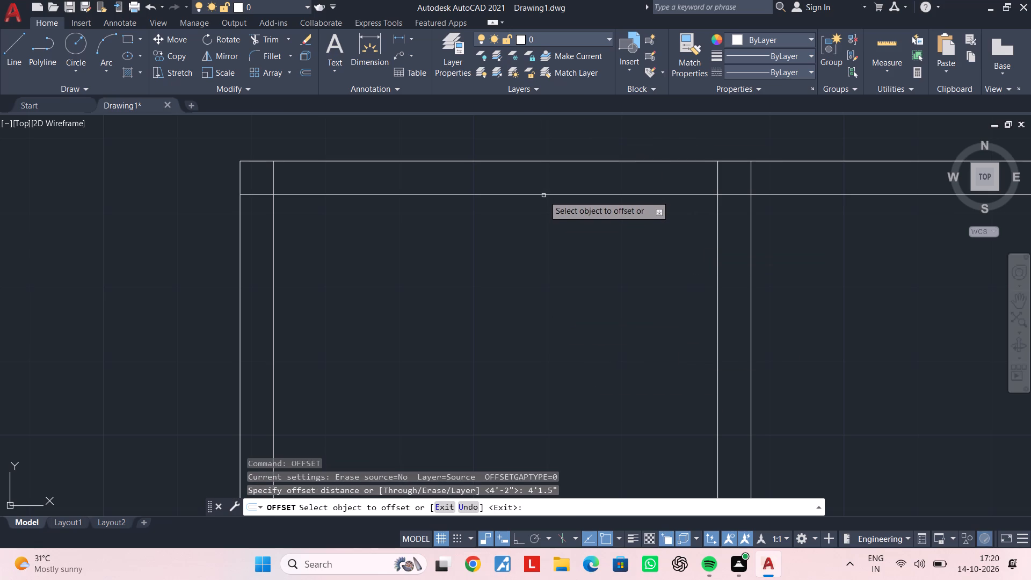
pyautogui.click(545, 195)
pyautogui.click(558, 298)
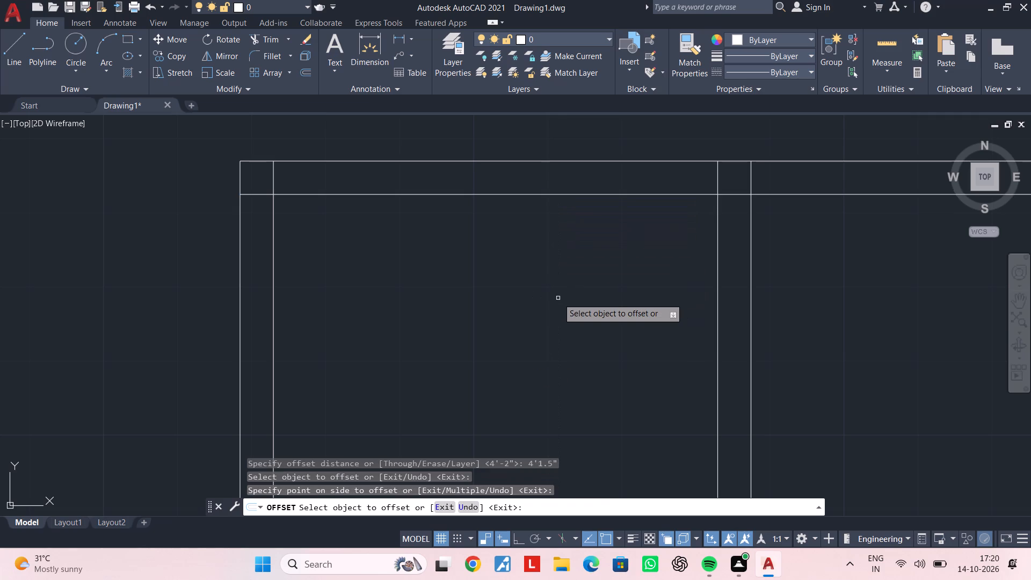
# Offset the new horizontal line 4.5" further downward as the wall's second face.
pyautogui.scroll(-3, 560, 309)
pyautogui.moveTo(572, 328); pyautogui.dragTo(573, 216, button='middle')
pyautogui.scroll(2, 564, 291)
pyautogui.moveTo(557, 280); pyautogui.dragTo(538, 338, button='middle')
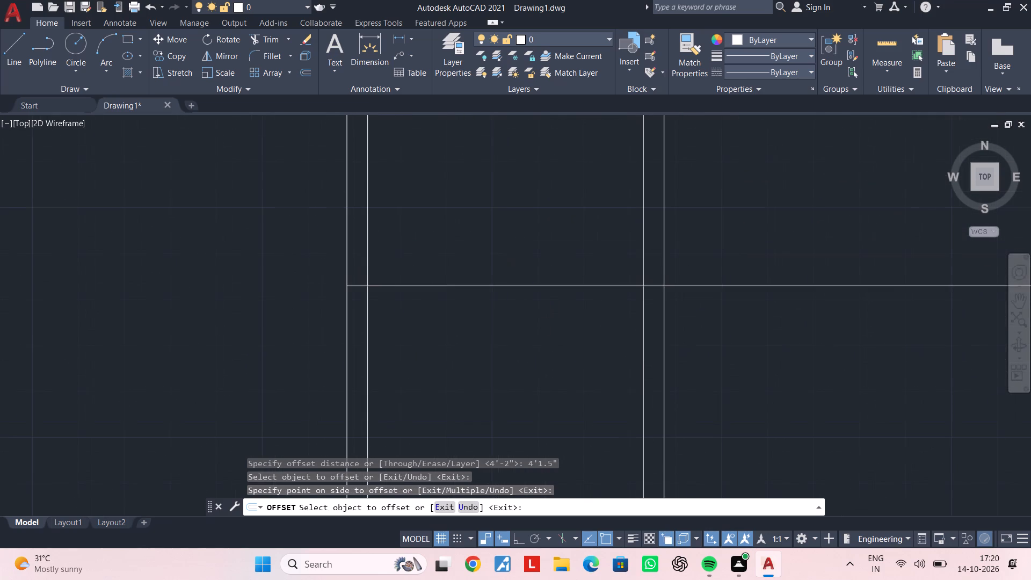
pyautogui.press('space')
pyautogui.press('space')
pyautogui.write('4.5"')
pyautogui.press('Return')
pyautogui.click(545, 286)
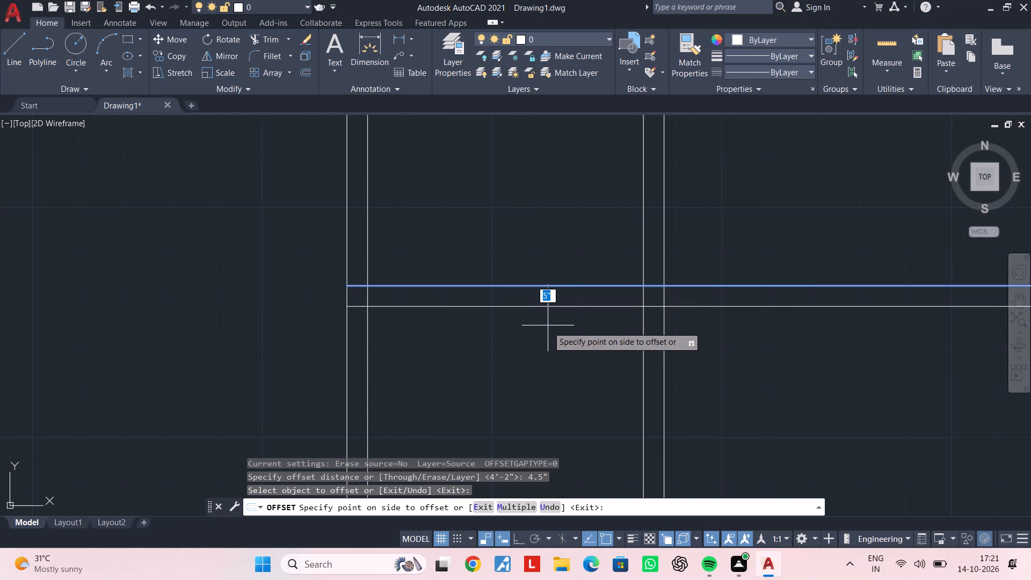
pyautogui.click(548, 331)
pyautogui.press('Escape')
pyautogui.press('Escape')
pyautogui.press('Escape')
# Trim the two short partition lines where they continue below the new horizontal wall.
pyautogui.write('tr')
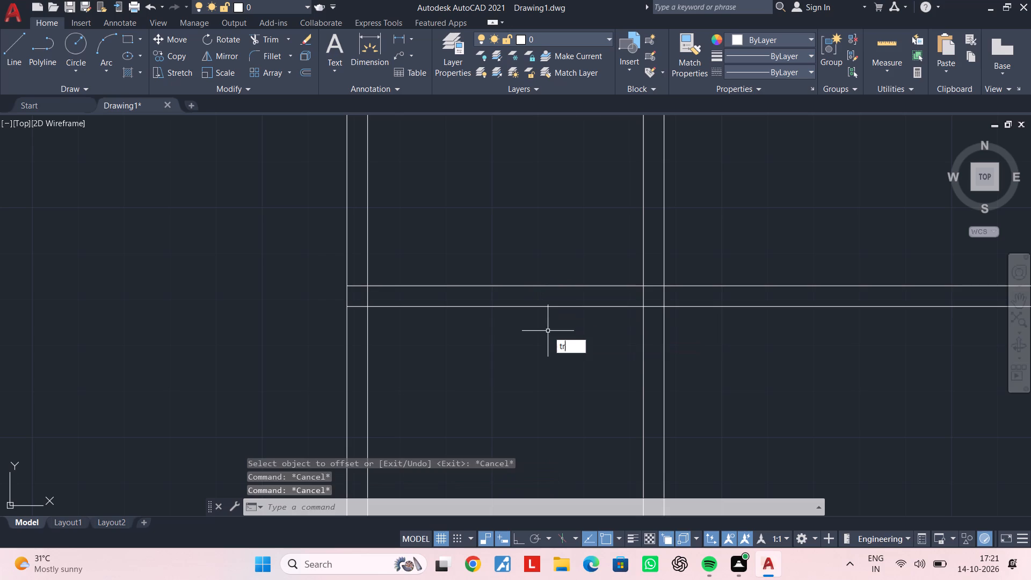
pyautogui.press('space')
pyautogui.click(711, 346)
pyautogui.click(577, 359)
pyautogui.moveTo(780, 373); pyautogui.dragTo(568, 375, button='middle')
pyautogui.press('Escape')
pyautogui.press('Escape')
pyautogui.scroll(-2, 599, 306)
pyautogui.moveTo(599, 312); pyautogui.dragTo(552, 380, button='middle')
pyautogui.moveTo(597, 332); pyautogui.dragTo(546, 335, button='middle')
pyautogui.press('Escape')
pyautogui.press('Escape')
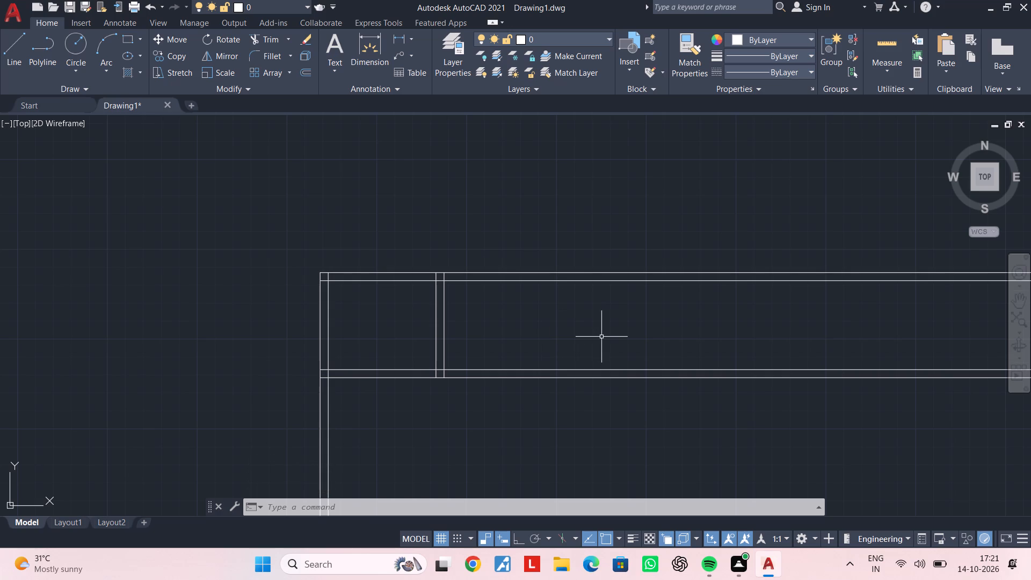
pyautogui.press('Escape')
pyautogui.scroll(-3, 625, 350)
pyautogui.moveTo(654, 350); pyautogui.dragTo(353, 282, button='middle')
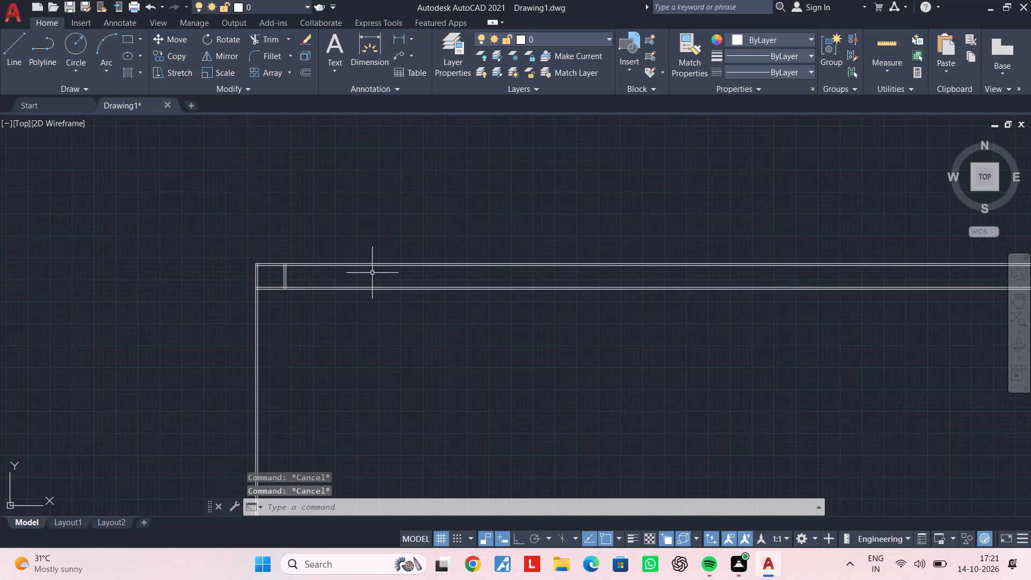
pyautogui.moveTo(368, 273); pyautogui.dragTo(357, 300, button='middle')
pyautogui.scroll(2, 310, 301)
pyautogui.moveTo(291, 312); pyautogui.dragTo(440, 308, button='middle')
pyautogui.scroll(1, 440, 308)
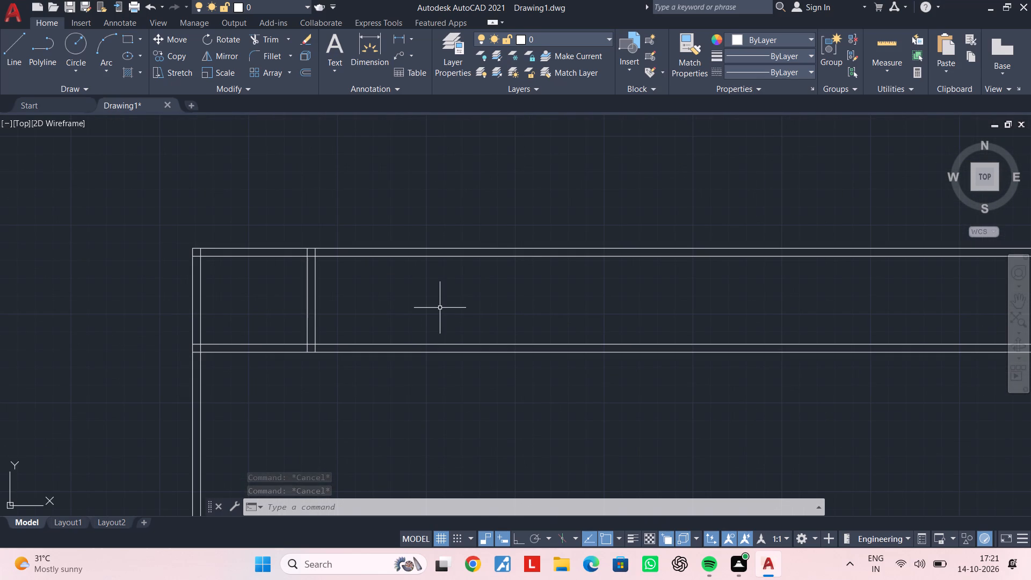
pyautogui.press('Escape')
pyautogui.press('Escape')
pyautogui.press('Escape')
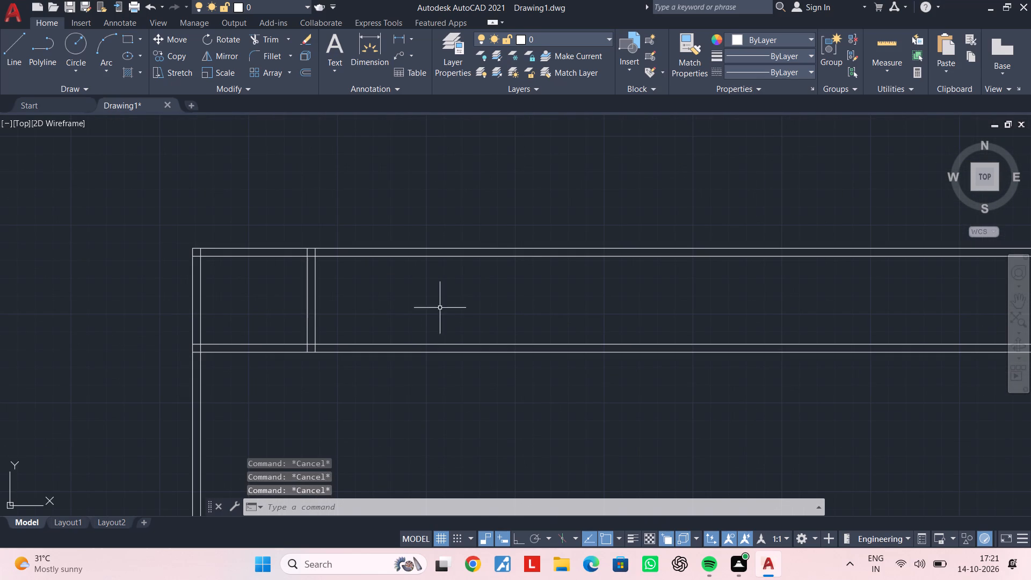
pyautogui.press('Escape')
# Offset the inner line of the left outer wall 14'1.5" to the right.
pyautogui.write('of 14')
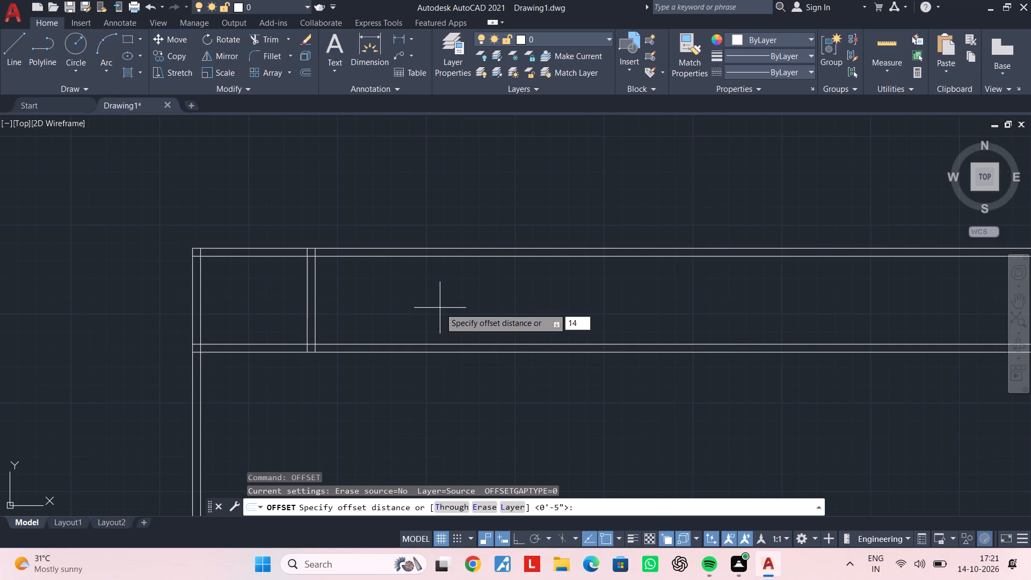
pyautogui.write('\'1.5"')
pyautogui.press('Return')
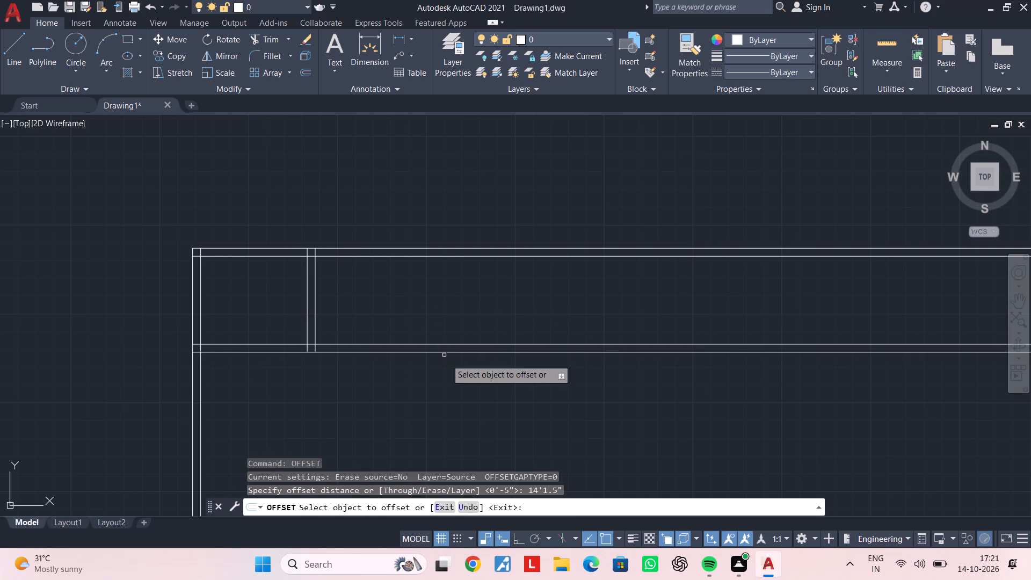
pyautogui.moveTo(447, 352); pyautogui.dragTo(450, 230, button='middle')
pyautogui.click(202, 301)
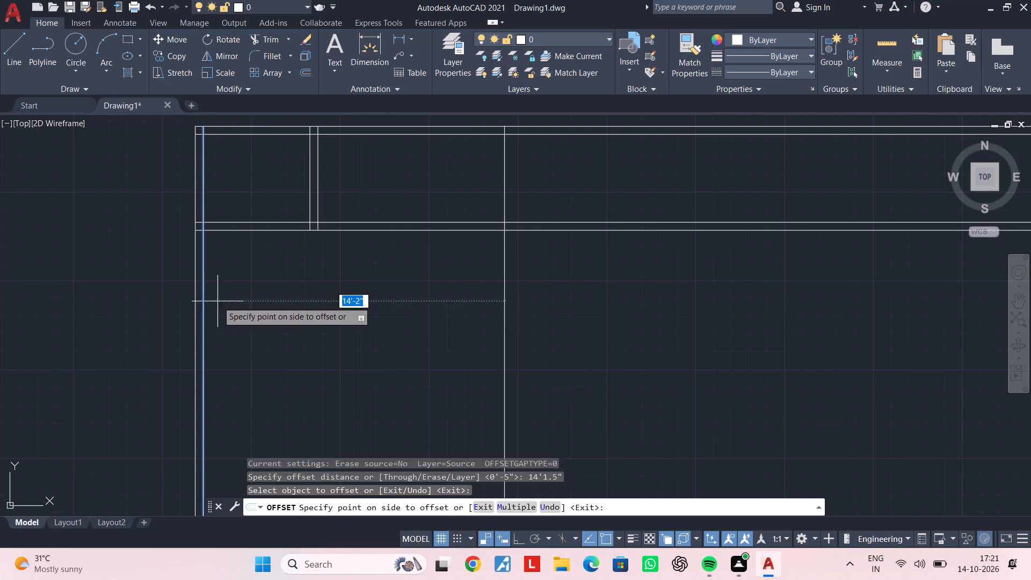
pyautogui.click(563, 299)
# Offset the new vertical line 4.5" further to the right as the partition's second face.
pyautogui.moveTo(550, 288); pyautogui.dragTo(480, 281, button='middle')
pyautogui.press('space')
pyautogui.press('space')
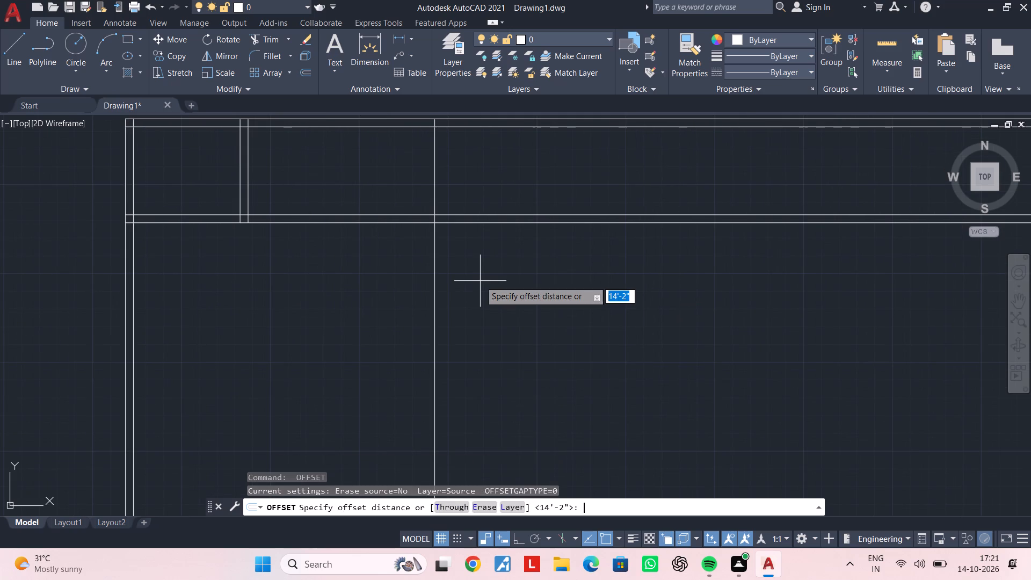
pyautogui.write('4.5"')
pyautogui.press('Return')
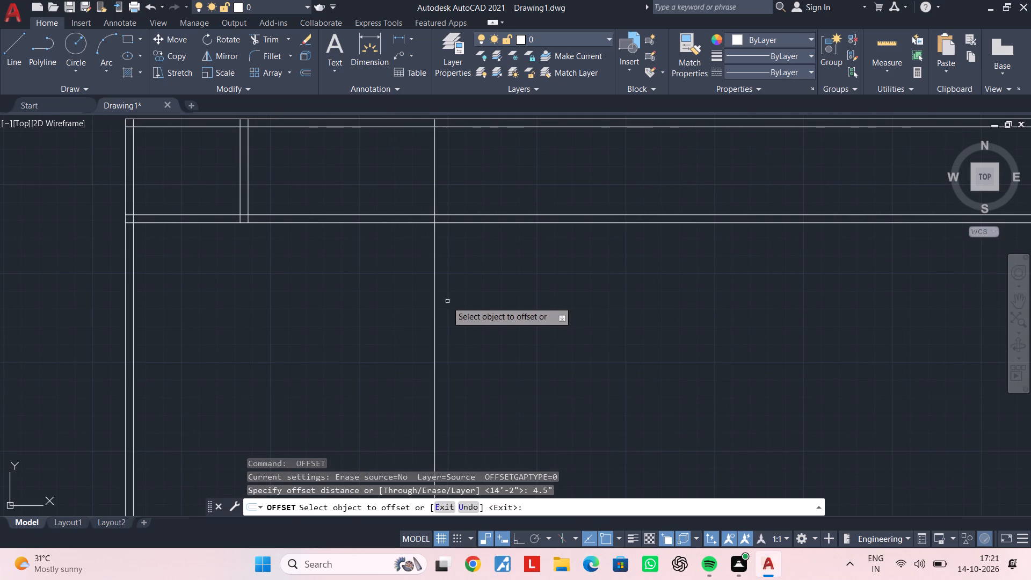
pyautogui.click(436, 301)
pyautogui.click(564, 300)
pyautogui.press('Escape')
pyautogui.press('Escape')
pyautogui.press('Escape')
pyautogui.press('Escape')
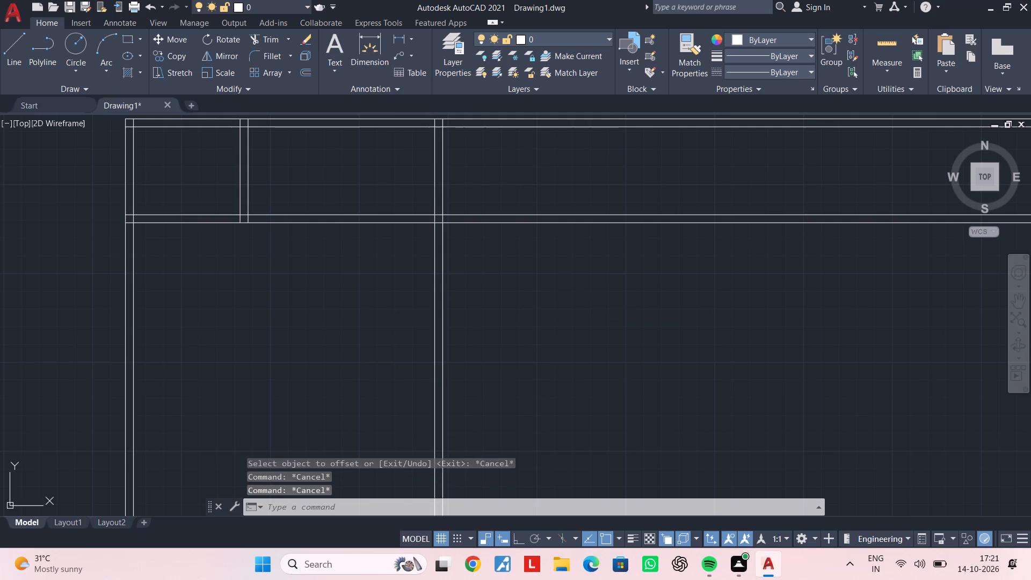
# Trim the new partition's two lines where they cross the space between the top wall and the lower horizontal wall.
pyautogui.write('tr')
pyautogui.press('space')
pyautogui.click(483, 177)
pyautogui.click(369, 180)
pyautogui.scroll(-2, 409, 189)
pyautogui.moveTo(412, 197); pyautogui.dragTo(412, 221, button='middle')
pyautogui.press('Escape')
# Erase the two leftover partition stubs inside the top wall.
pyautogui.scroll(2, 417, 201)
pyautogui.click(398, 151)
pyautogui.click(484, 195)
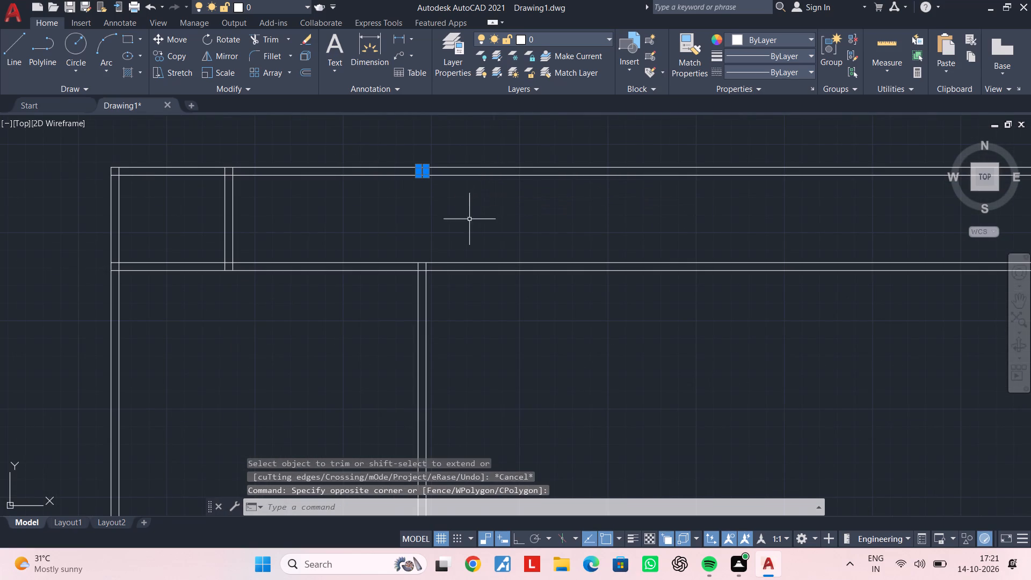
pyautogui.press('Delete')
pyautogui.press('Escape')
# Offset the right face of the central vertical partition 13' to the right.
pyautogui.scroll(-2, 464, 281)
pyautogui.moveTo(465, 290); pyautogui.dragTo(382, 121, button='middle')
pyautogui.scroll(2, 371, 126)
pyautogui.moveTo(381, 152); pyautogui.dragTo(402, 284, button='middle')
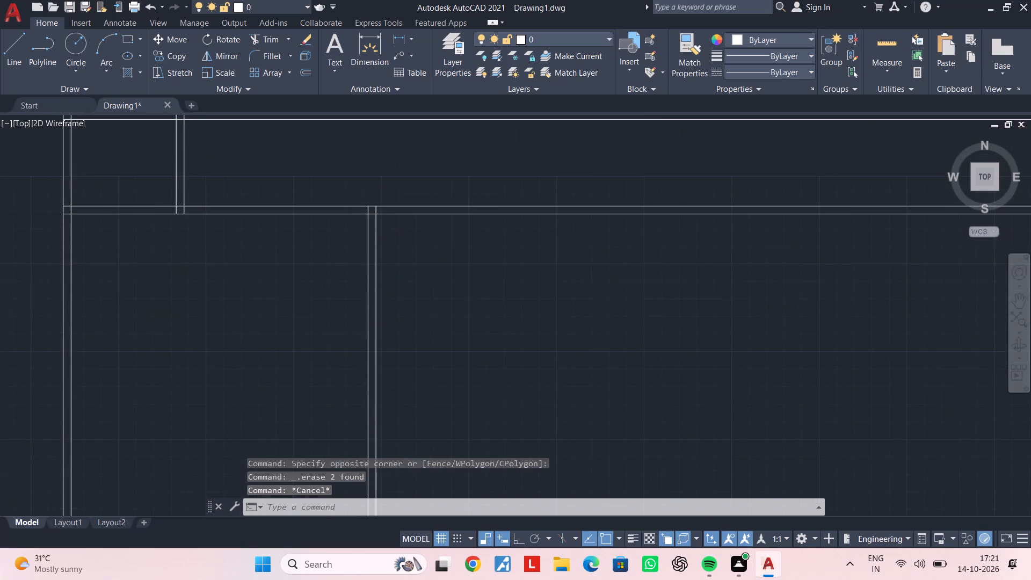
pyautogui.moveTo(415, 278); pyautogui.dragTo(431, 278, button='middle')
pyautogui.press('Escape')
pyautogui.press('Escape')
pyautogui.press('Escape')
pyautogui.write('of')
pyautogui.press('space')
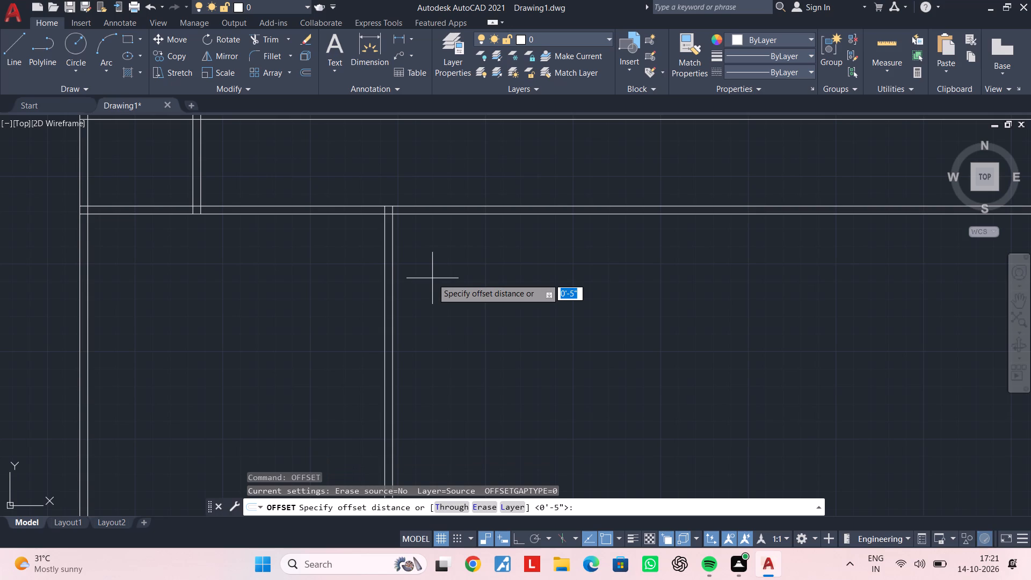
pyautogui.write("13'")
pyautogui.press('Return')
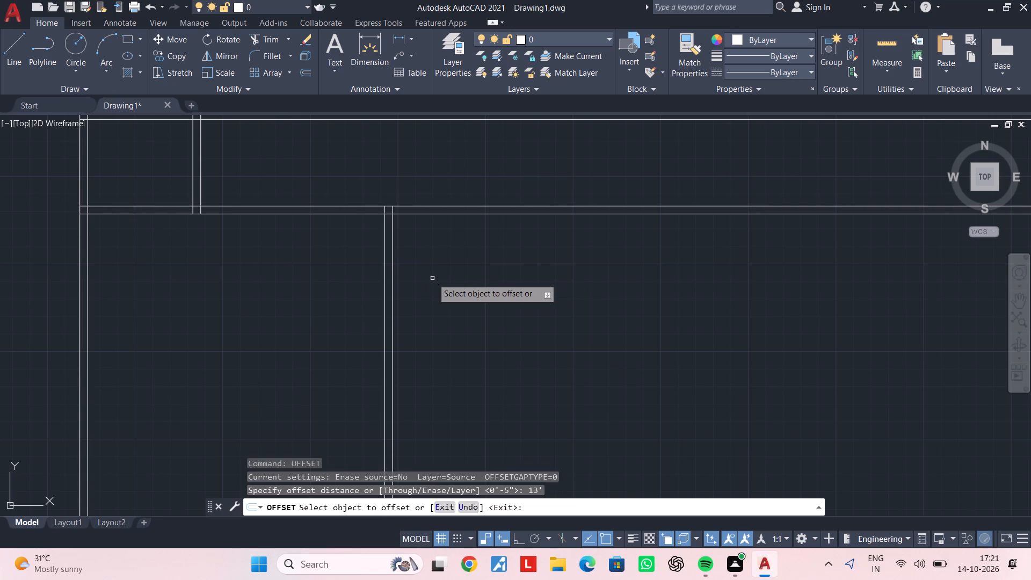
pyautogui.click(394, 310)
pyautogui.click(679, 309)
# Offset the new rightmost vertical line 4.5" further to the right as the wall's second face.
pyautogui.moveTo(728, 298); pyautogui.dragTo(590, 286, button='middle')
pyautogui.press('space')
pyautogui.press('space')
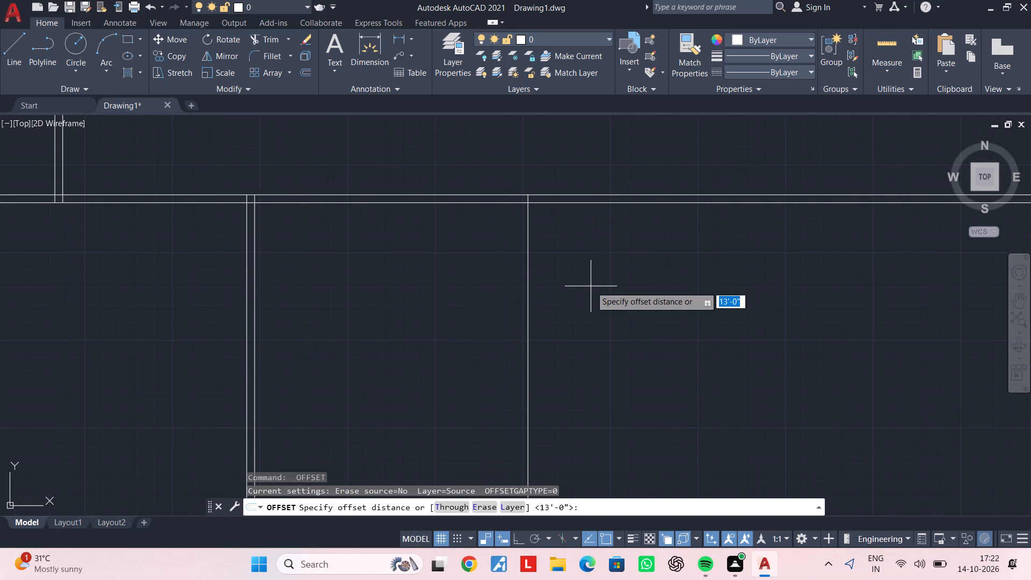
pyautogui.write('4.5"')
pyautogui.press('Return')
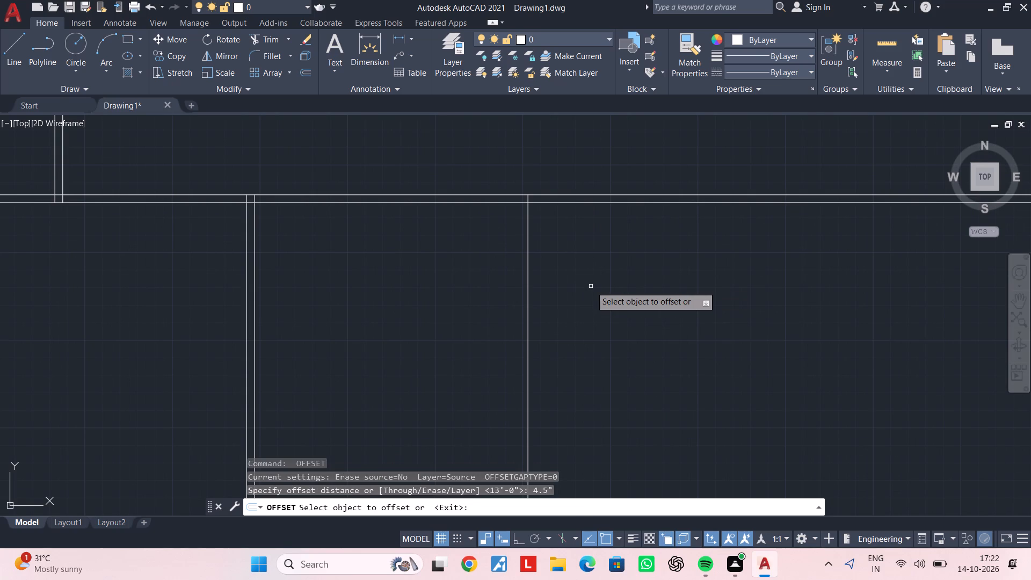
pyautogui.click(529, 305)
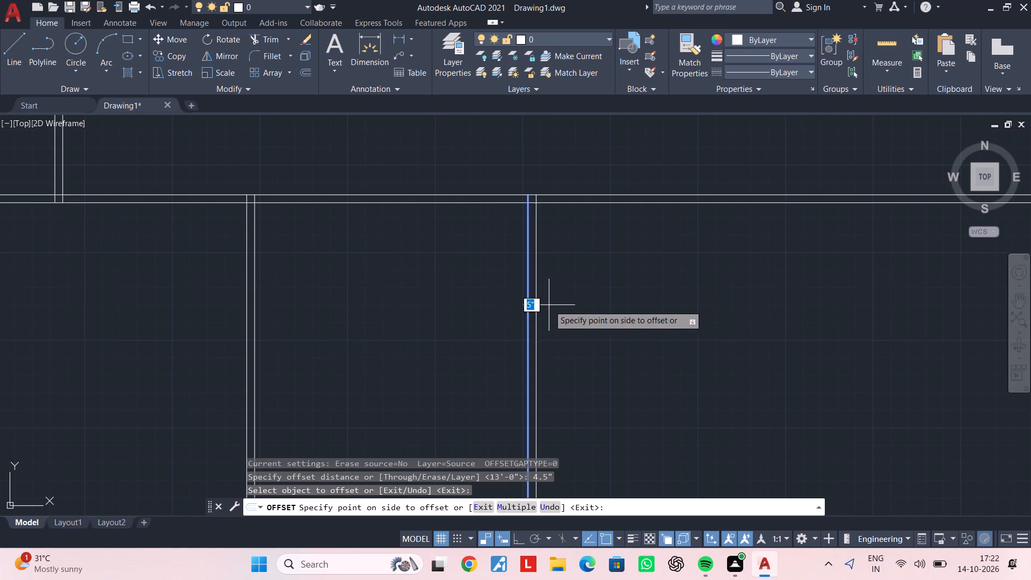
pyautogui.click(614, 303)
pyautogui.press('Escape')
pyautogui.press('Escape')
# Extend both lines of the rightmost vertical wall up to the outer line of the top wall.
pyautogui.scroll(-1, 609, 309)
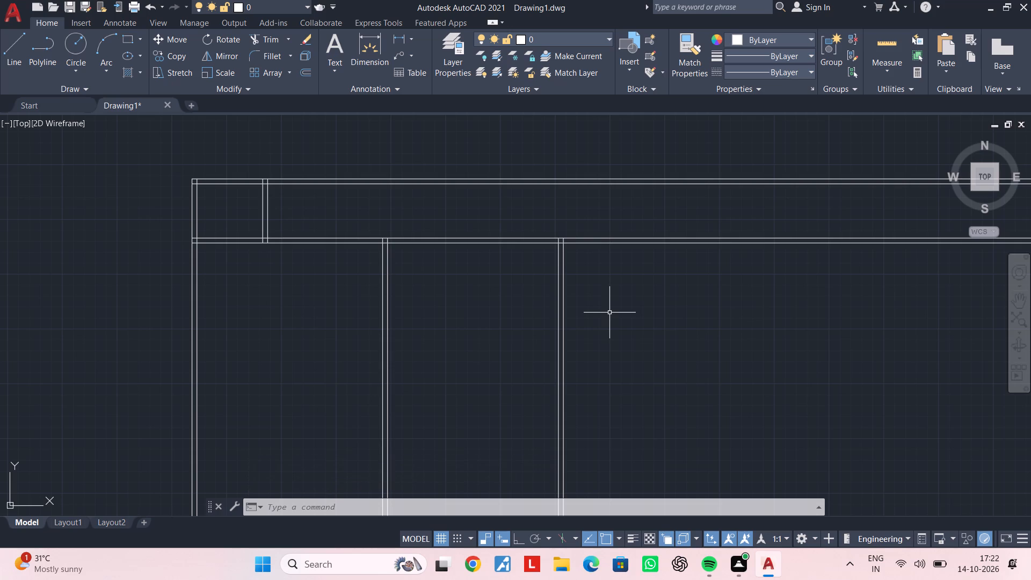
pyautogui.press('Escape')
pyautogui.moveTo(577, 318); pyautogui.dragTo(564, 337, button='middle')
pyautogui.press('Escape')
pyautogui.press('Escape')
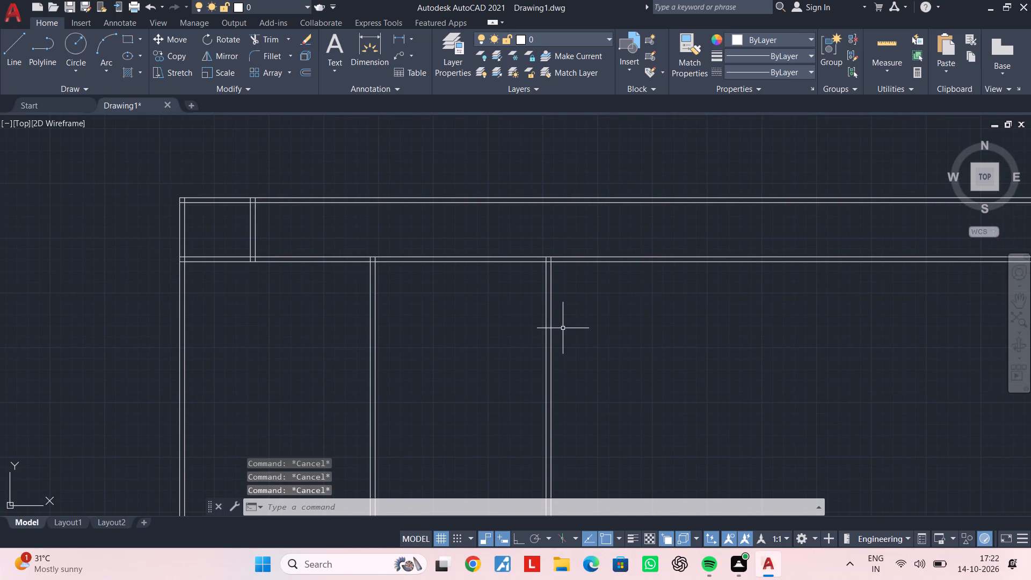
pyautogui.press('e')
pyautogui.press('x')
pyautogui.press('space')
pyautogui.click(571, 313)
pyautogui.click(517, 317)
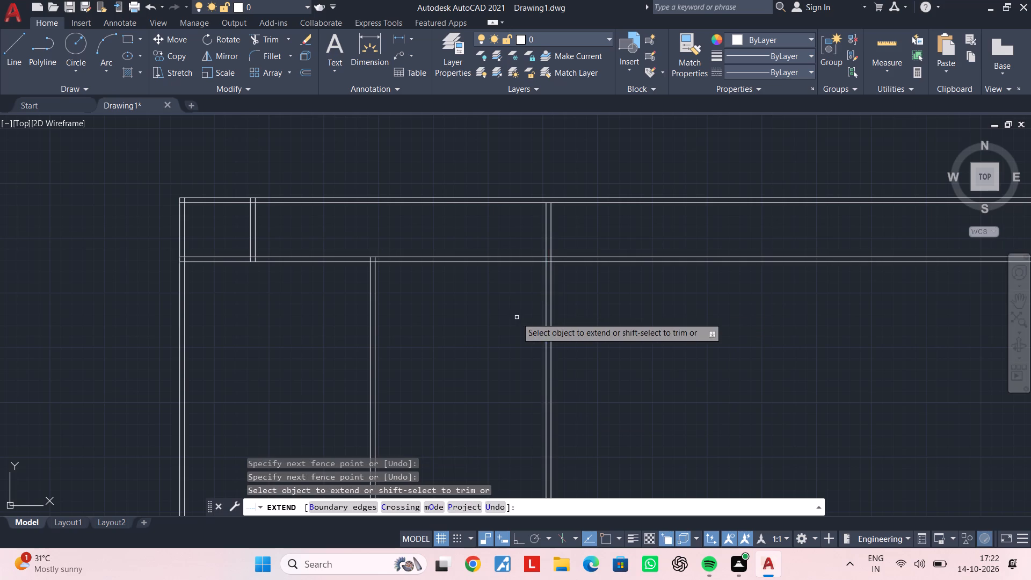
pyautogui.click(562, 233)
pyautogui.click(514, 236)
pyautogui.press('Escape')
pyautogui.press('Escape')
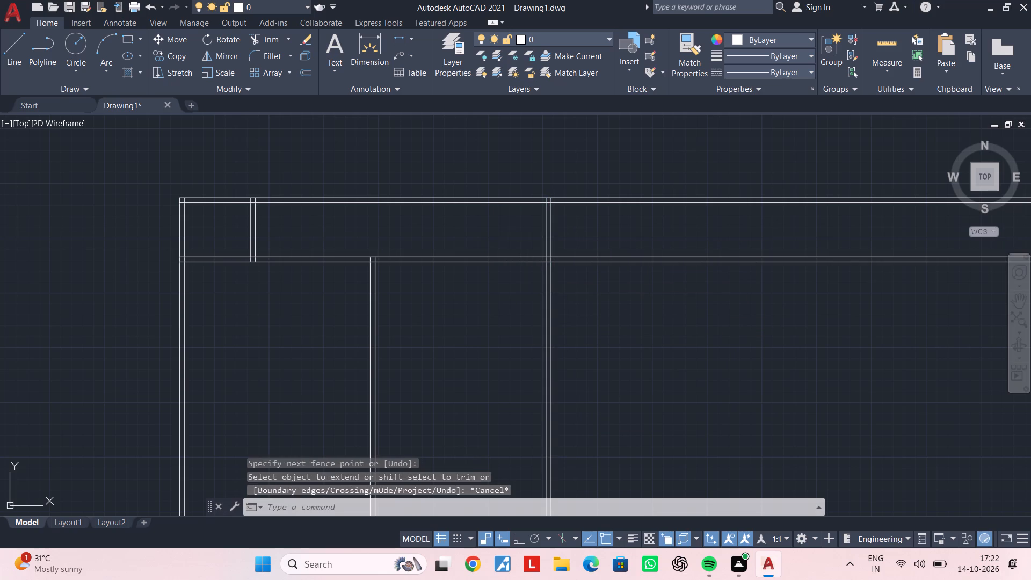
# Trim the four horizontal wall lines where they run past the outer face of the rightmost vertical wall.
pyautogui.write('tr')
pyautogui.press('space')
pyautogui.click(607, 173)
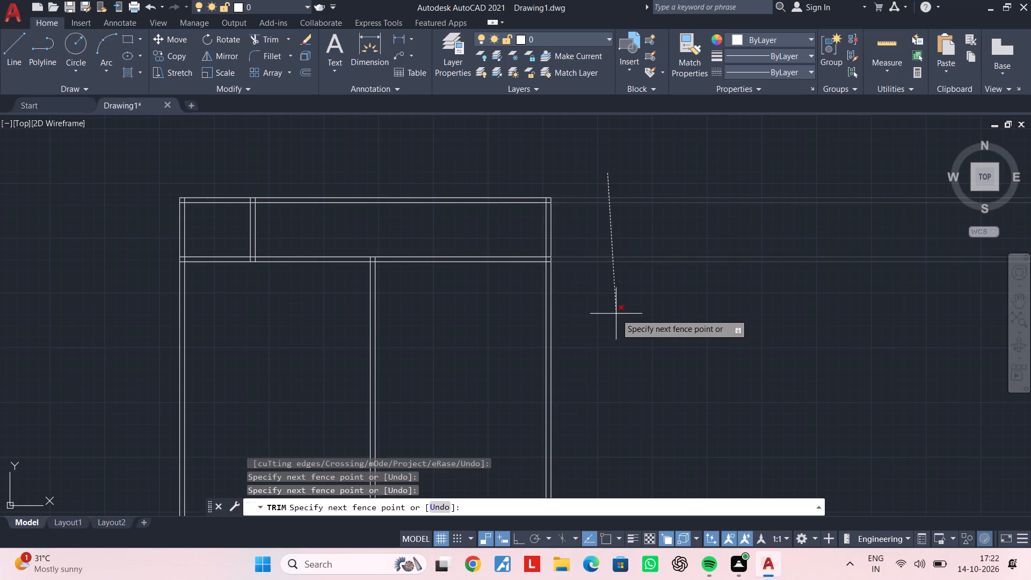
pyautogui.click(616, 314)
pyautogui.press('Escape')
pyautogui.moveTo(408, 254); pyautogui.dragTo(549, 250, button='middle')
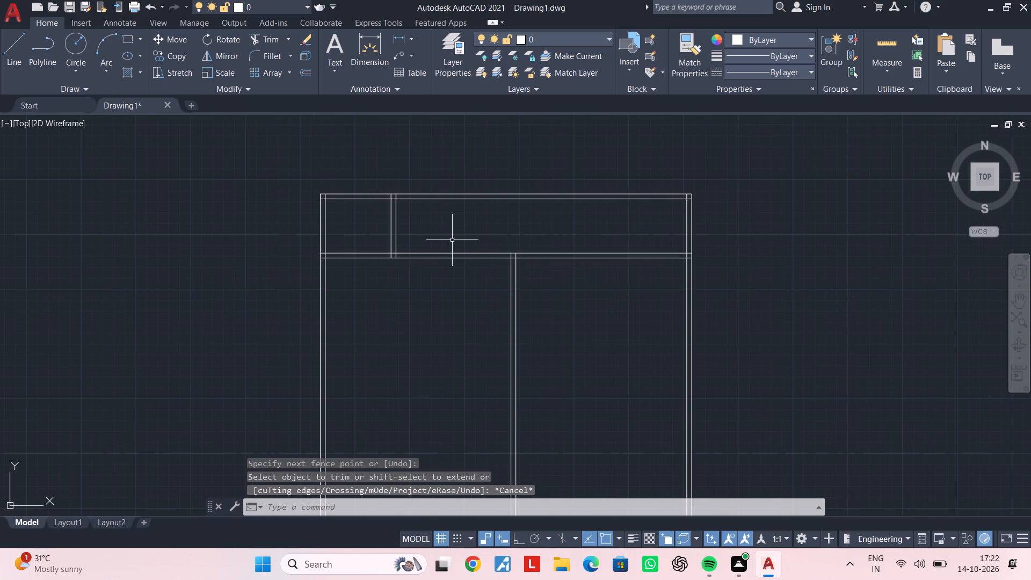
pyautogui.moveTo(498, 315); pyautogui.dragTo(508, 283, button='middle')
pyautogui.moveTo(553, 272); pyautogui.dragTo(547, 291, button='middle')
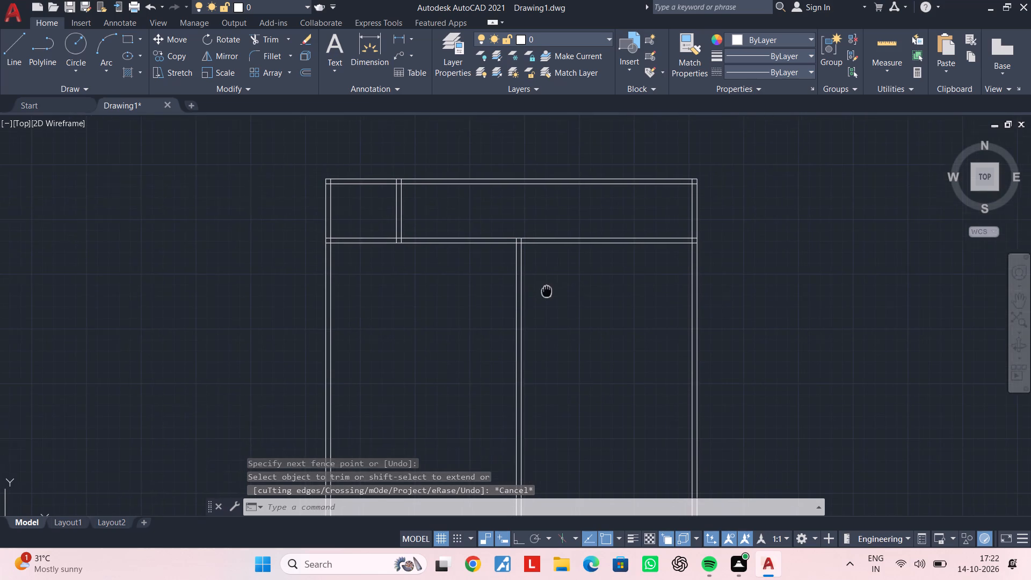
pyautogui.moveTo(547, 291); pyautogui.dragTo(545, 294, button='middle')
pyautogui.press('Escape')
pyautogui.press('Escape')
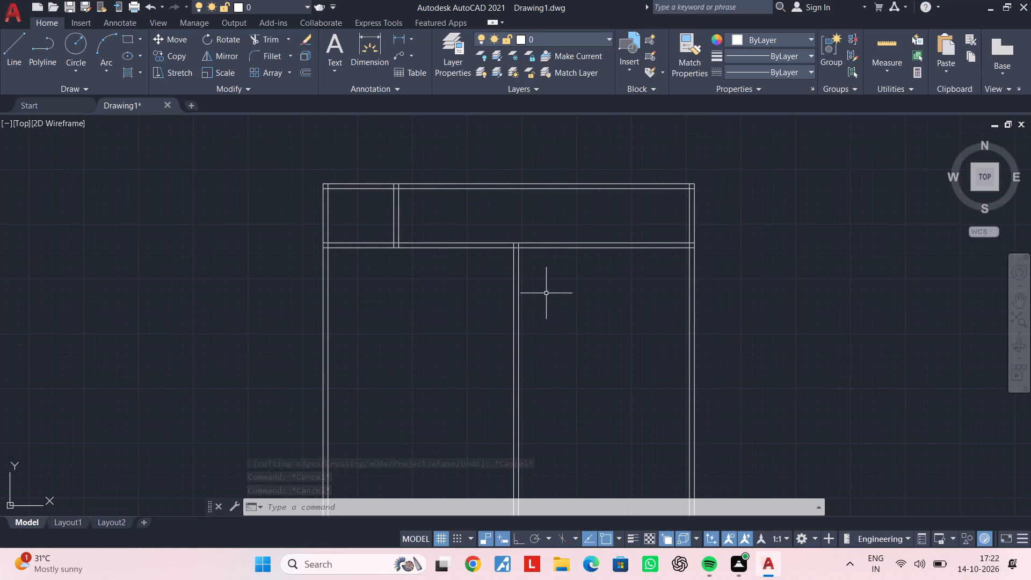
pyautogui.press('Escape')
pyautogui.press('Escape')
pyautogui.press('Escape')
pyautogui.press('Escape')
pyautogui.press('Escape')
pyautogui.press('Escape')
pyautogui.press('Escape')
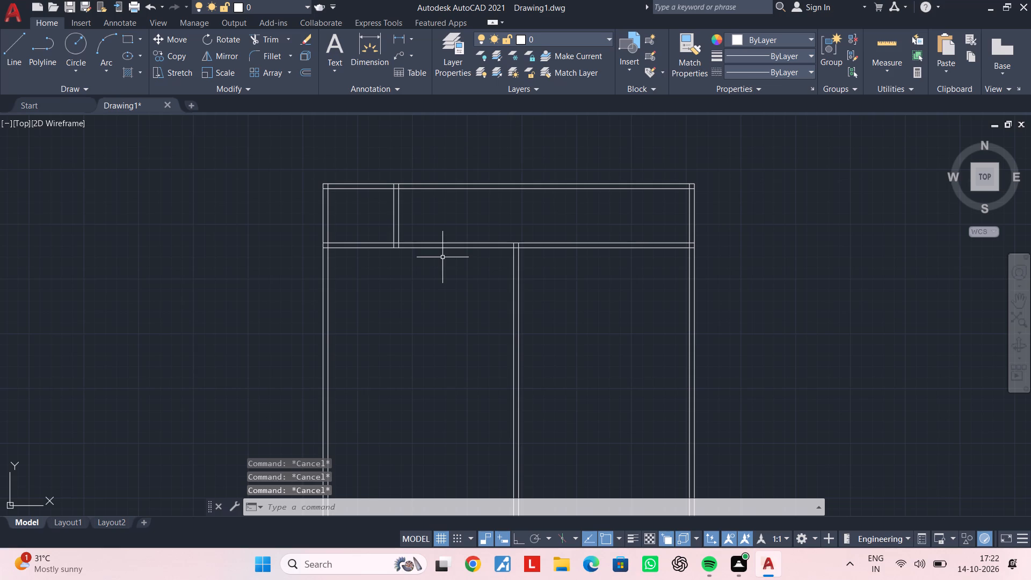
# Offset the left face of the central vertical partition 1'9" to the left.
pyautogui.scroll(2, 489, 268)
pyautogui.moveTo(506, 272); pyautogui.dragTo(459, 315, button='middle')
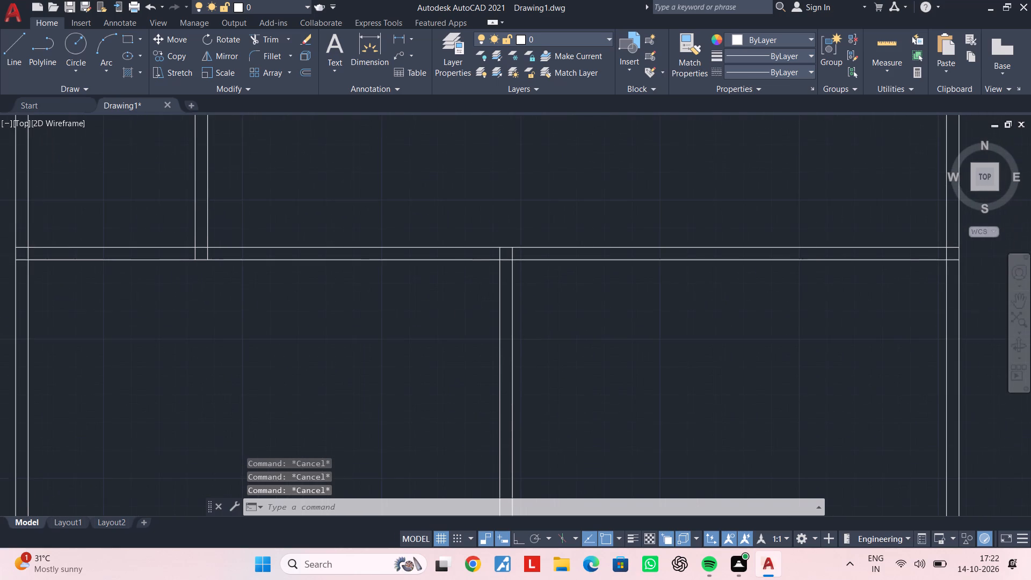
pyautogui.moveTo(471, 306); pyautogui.dragTo(459, 328, button='middle')
pyautogui.moveTo(458, 327); pyautogui.dragTo(471, 314, button='middle')
pyautogui.press('Escape')
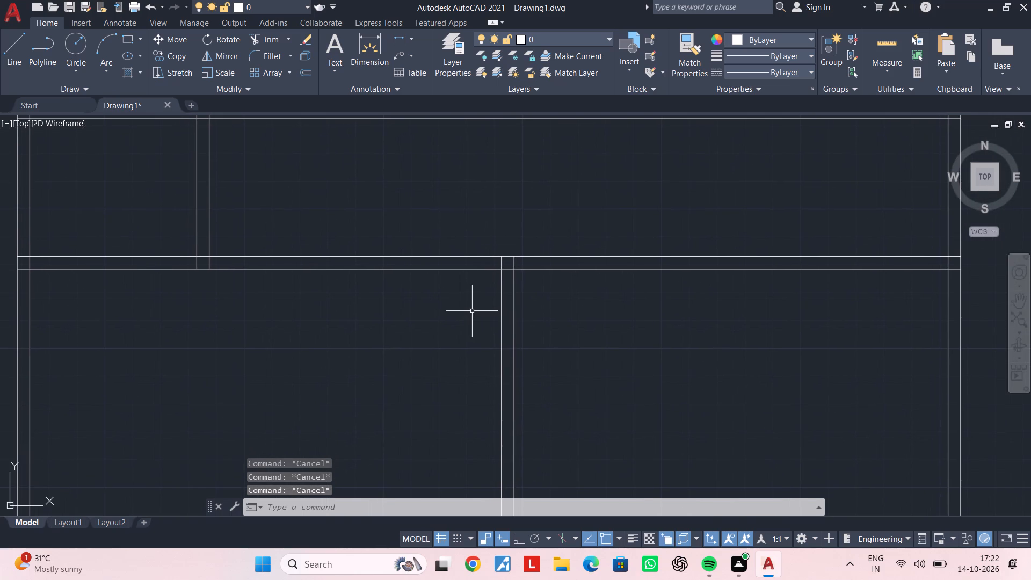
pyautogui.press('Escape')
pyautogui.press('Escape')
pyautogui.press('Escape')
pyautogui.write("of 1'")
pyautogui.write('9"')
pyautogui.press('Return')
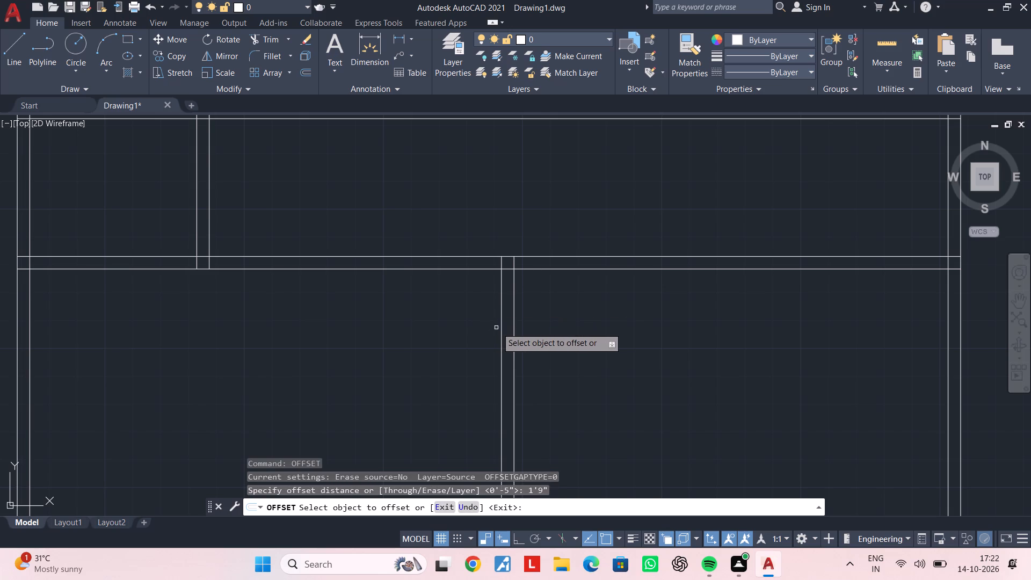
pyautogui.click(502, 327)
pyautogui.click(446, 328)
pyautogui.press('Escape')
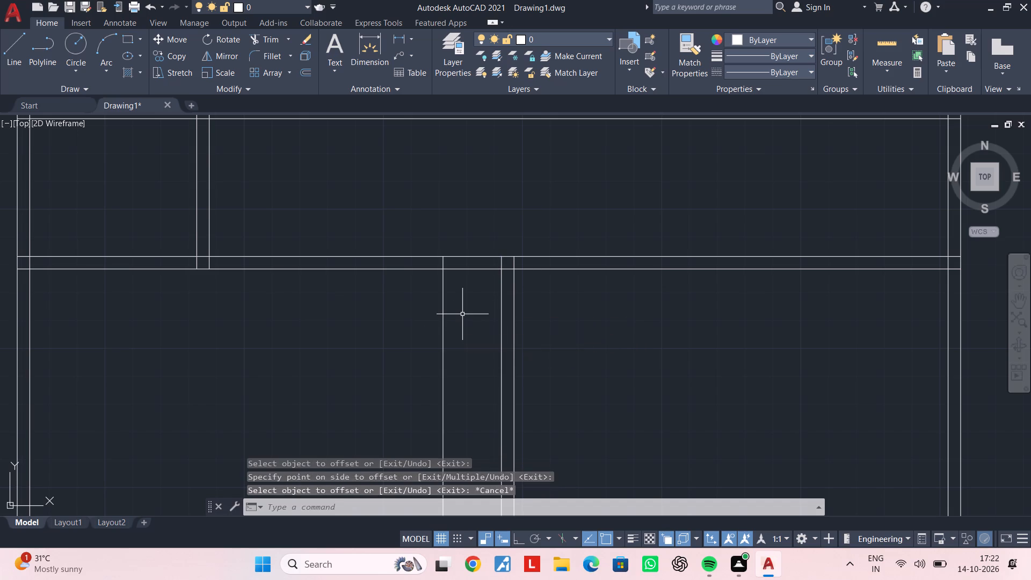
pyautogui.press('Escape')
pyautogui.press('Escape')
# Trim the lower line of the horizontal wall between the new vertical line and the central partition.
pyautogui.write('tr')
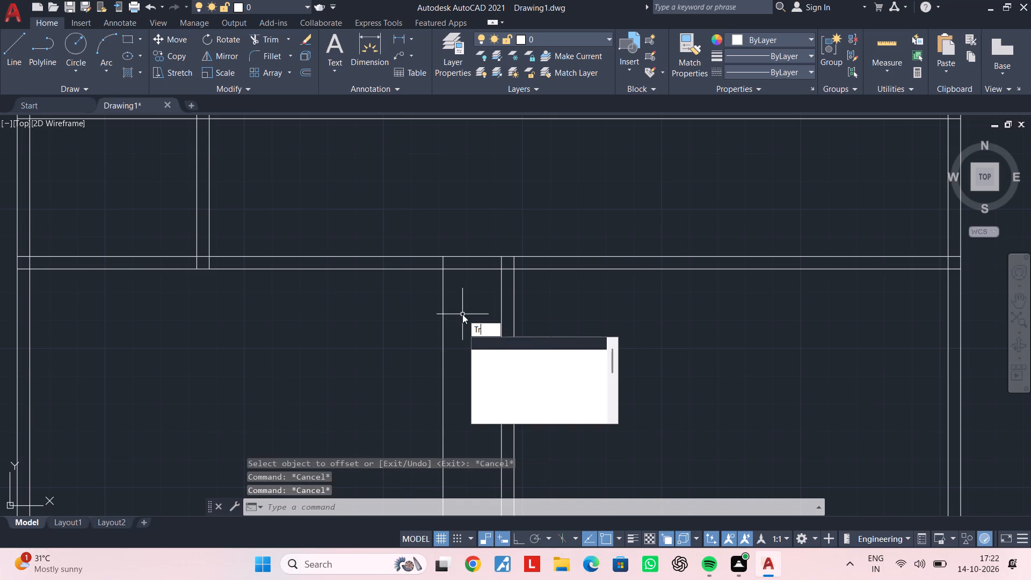
pyautogui.press('space')
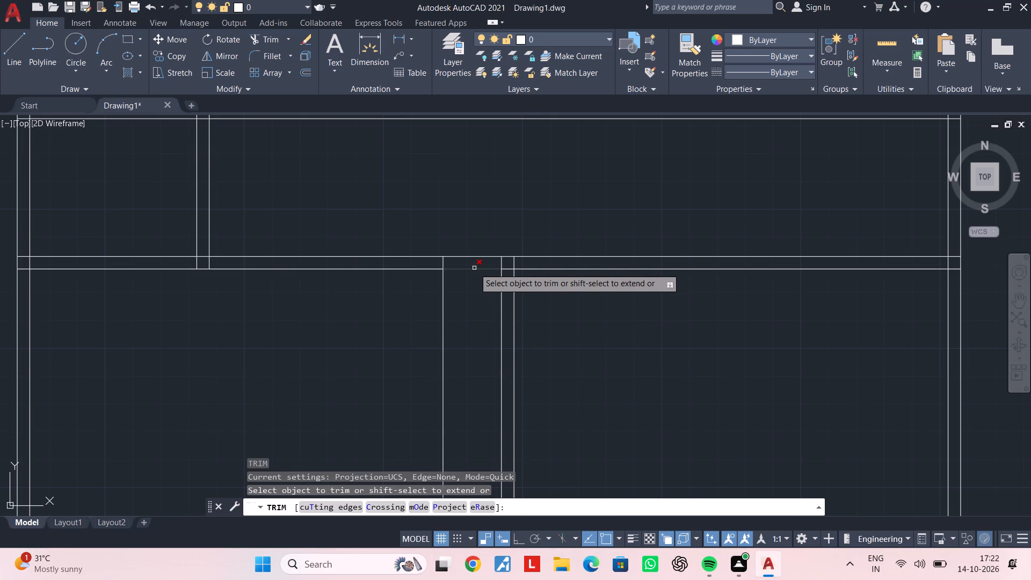
pyautogui.click(474, 268)
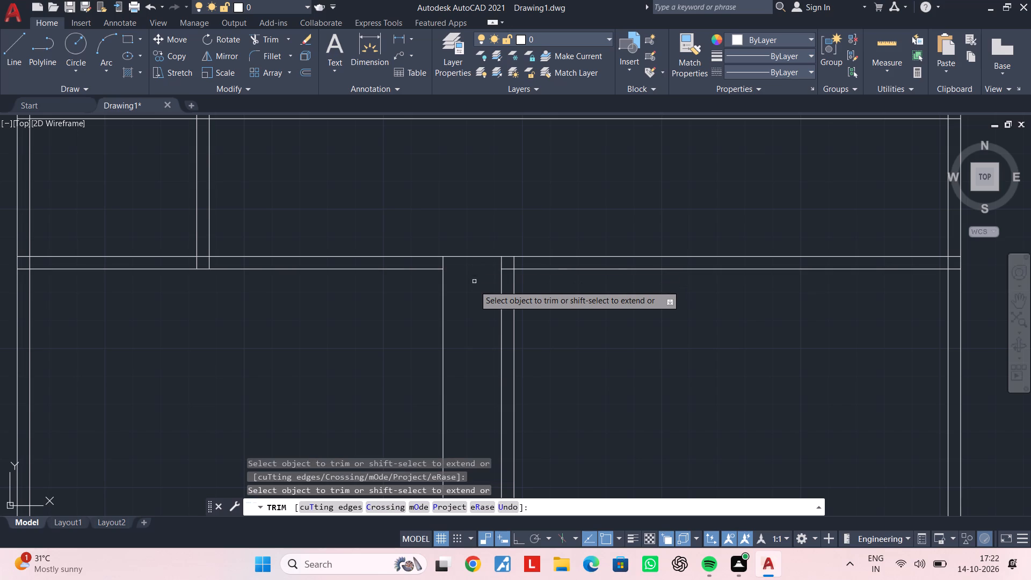
pyautogui.press('Escape')
pyautogui.press('Escape')
pyautogui.press('Escape')
pyautogui.press('Escape')
pyautogui.press('Escape')
# Offset the upper line of the horizontal wall above the central partition 9" downward.
pyautogui.write('of')
pyautogui.press('space')
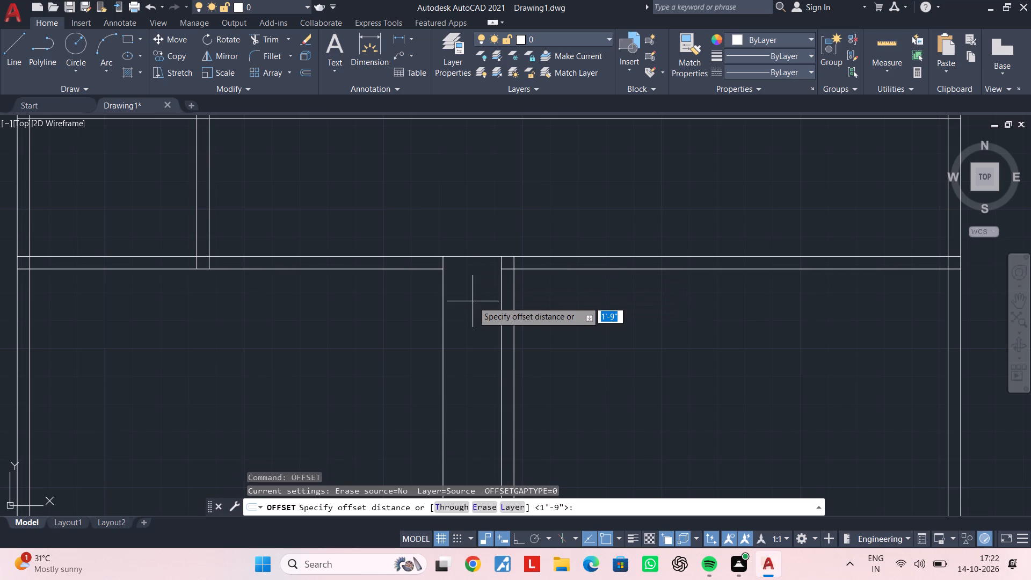
pyautogui.write('9"')
pyautogui.press('Return')
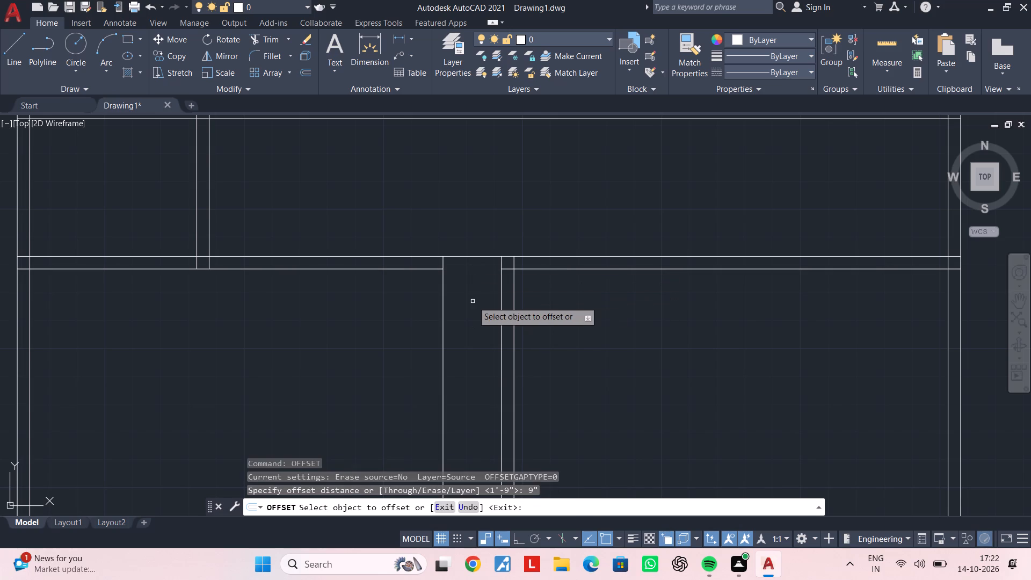
pyautogui.click(483, 256)
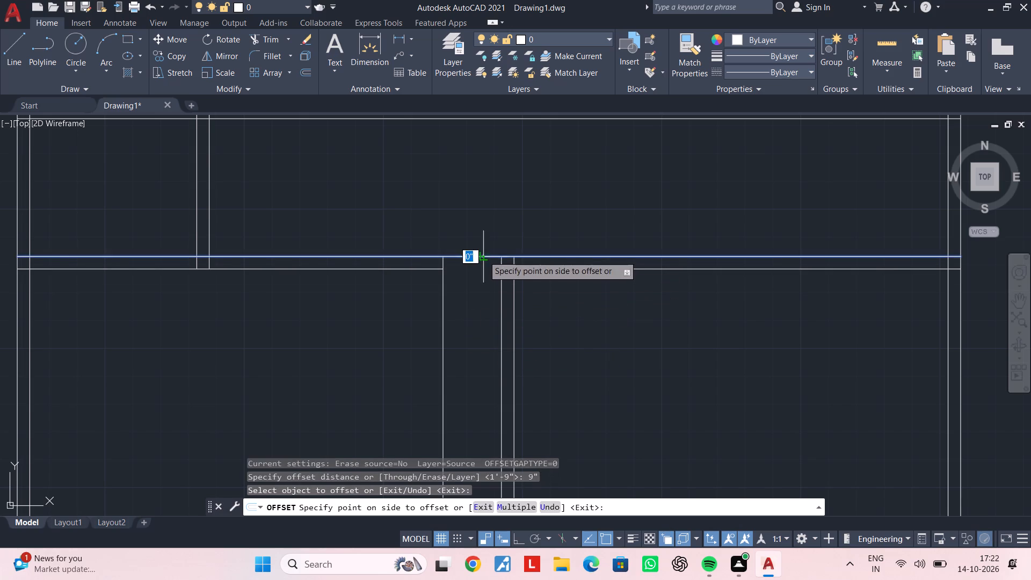
pyautogui.click(484, 331)
pyautogui.press('Escape')
pyautogui.press('Escape')
# Trim the new 9" offset line between the central partition's faces and across the room left of the 1'9" offset line.
pyautogui.write('tr')
pyautogui.press('space')
pyautogui.click(506, 282)
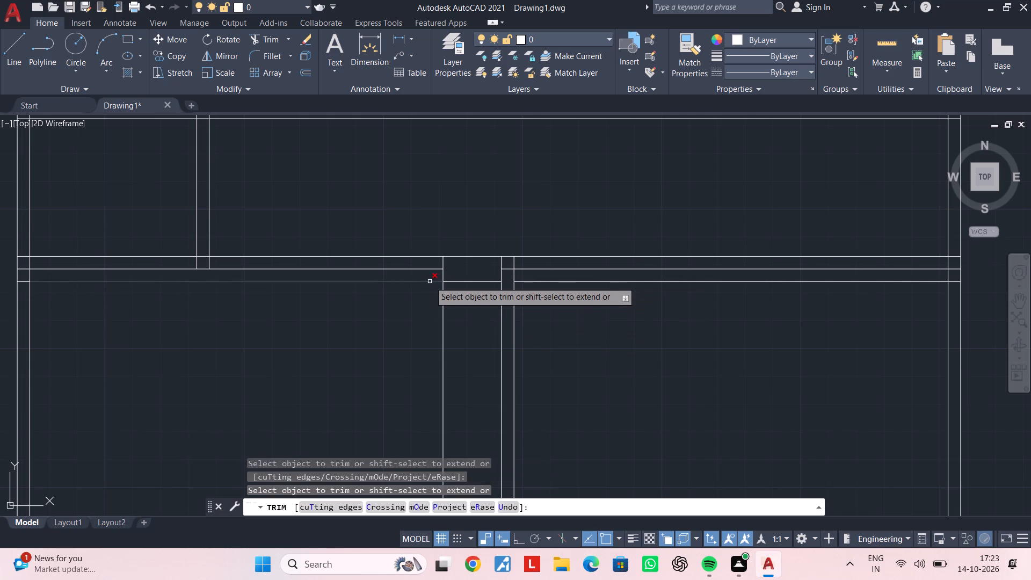
pyautogui.click(430, 281)
pyautogui.press('Escape')
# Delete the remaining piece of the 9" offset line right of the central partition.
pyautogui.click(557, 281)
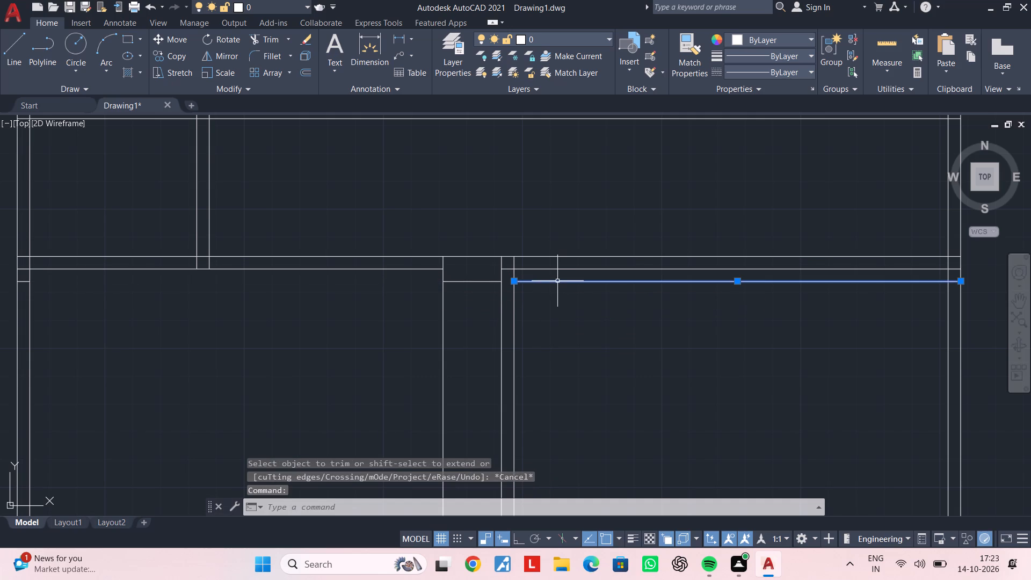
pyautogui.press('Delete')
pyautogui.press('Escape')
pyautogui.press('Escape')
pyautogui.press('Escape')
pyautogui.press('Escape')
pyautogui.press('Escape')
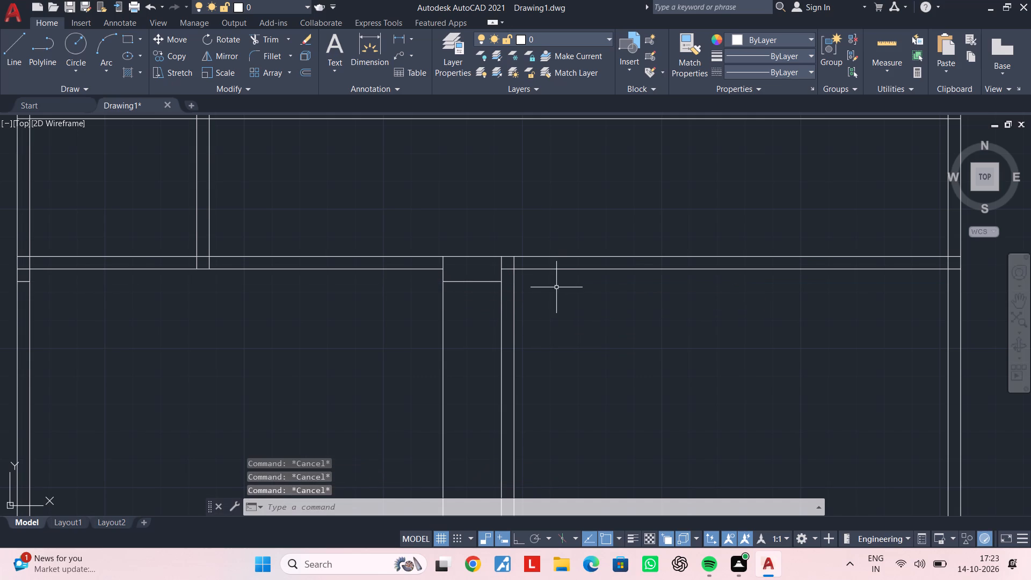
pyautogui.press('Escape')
# Delete the horizontal wall's original lower line running from the central partition to the rightmost wall.
pyautogui.scroll(1, 544, 286)
pyautogui.moveTo(627, 291); pyautogui.dragTo(418, 284, button='middle')
pyautogui.scroll(-1, 424, 284)
pyautogui.moveTo(457, 284); pyautogui.dragTo(485, 284, button='middle')
pyautogui.press('Escape')
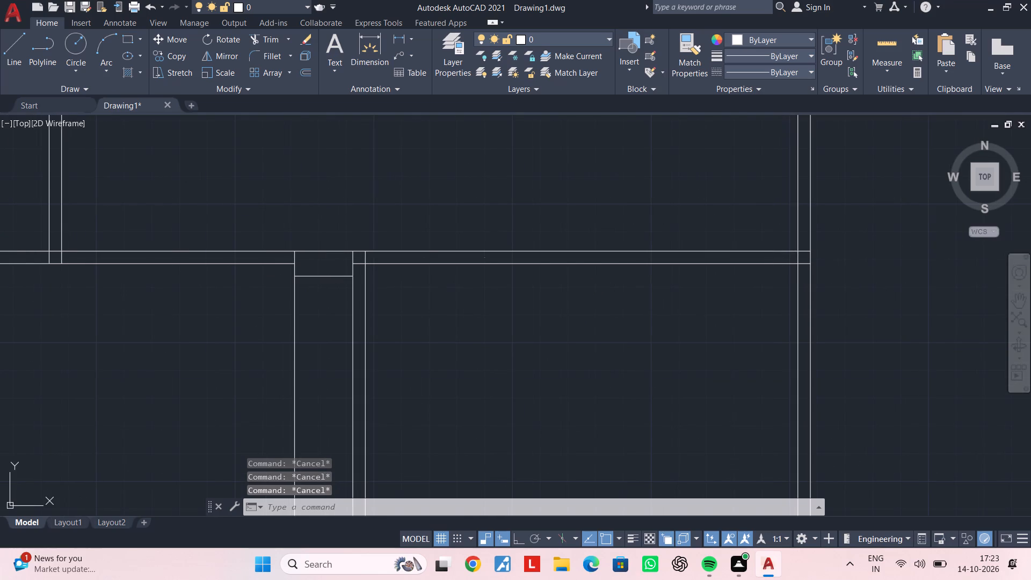
pyautogui.press('Escape')
pyautogui.press('Escape')
pyautogui.press('Escape')
pyautogui.moveTo(544, 287); pyautogui.dragTo(511, 297, button='middle')
pyautogui.click(504, 284)
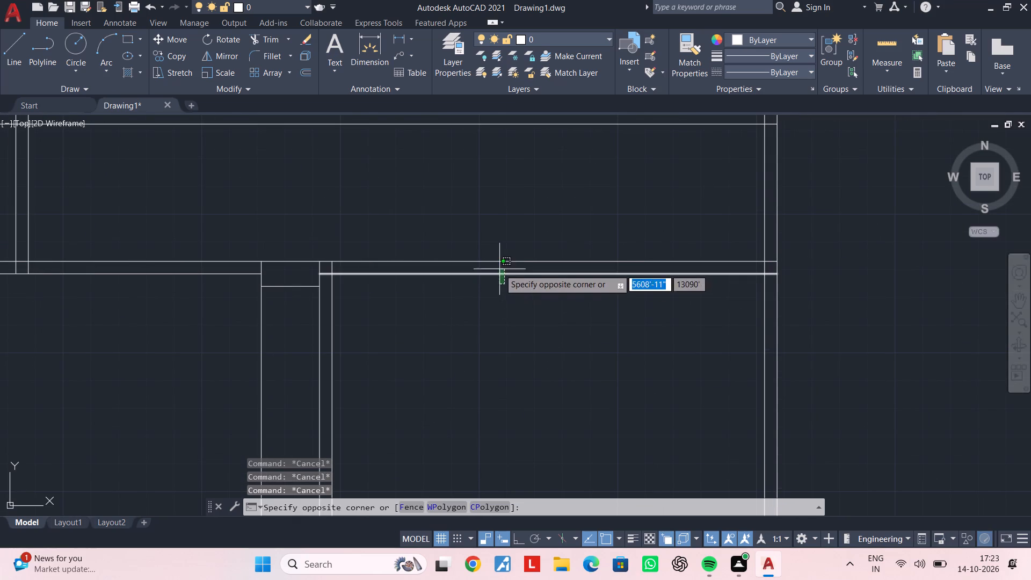
pyautogui.click(499, 269)
pyautogui.press('Delete')
pyautogui.press('Escape')
pyautogui.press('Escape')
# Extend the short 9" offset line rightward across the central partition to the outer face of the rightmost wall.
pyautogui.press('e')
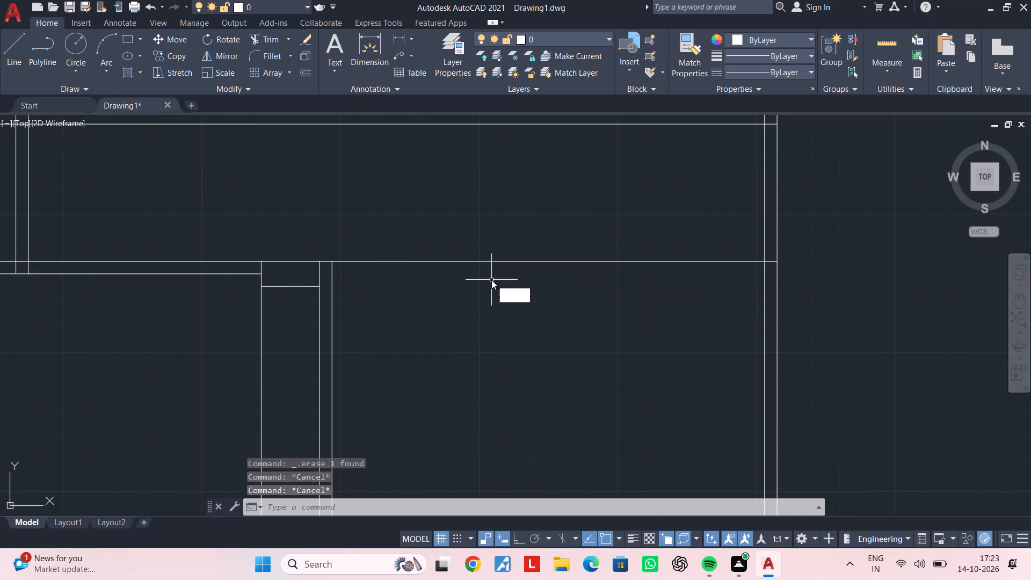
pyautogui.press('x')
pyautogui.press('space')
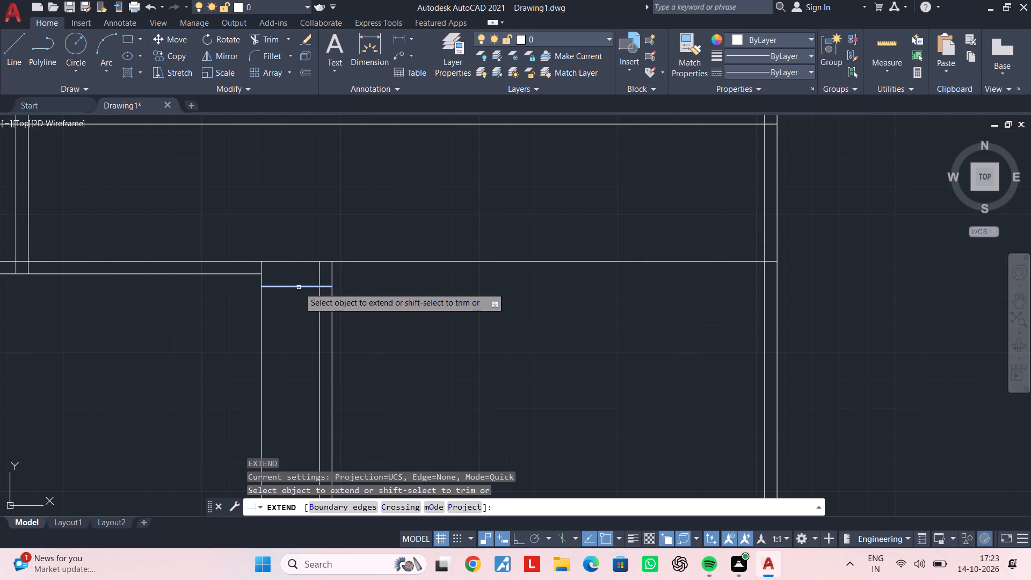
pyautogui.click(300, 287)
pyautogui.click(309, 287)
pyautogui.click(611, 288)
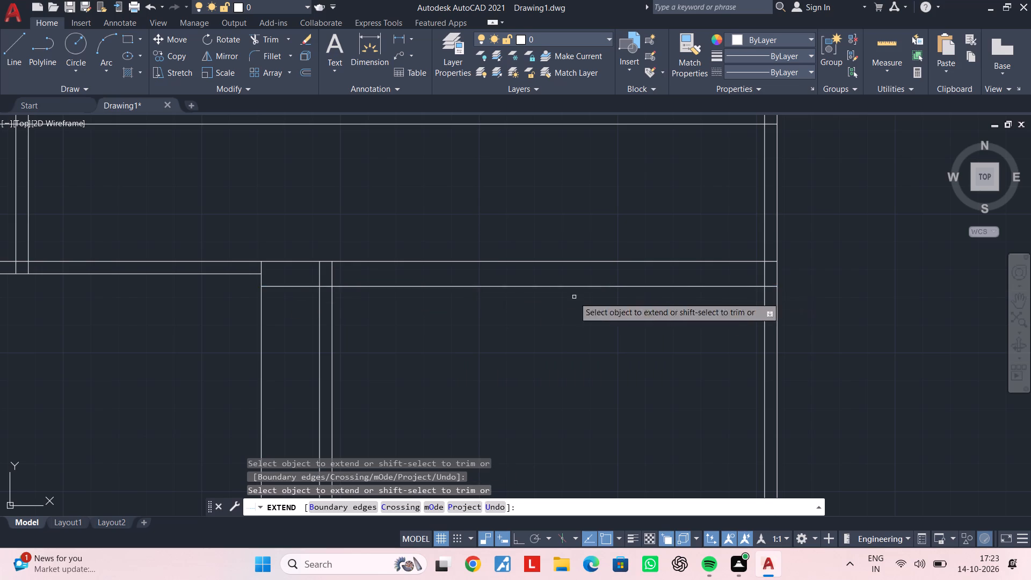
pyautogui.press('Escape')
# Delete the short leftover horizontal segment between the two faces of the leftmost wall, below the horizontal wall.
pyautogui.scroll(-2, 456, 314)
pyautogui.moveTo(456, 314); pyautogui.dragTo(586, 313, button='middle')
pyautogui.moveTo(489, 309); pyautogui.dragTo(602, 308, button='middle')
pyautogui.press('Escape')
pyautogui.press('Escape')
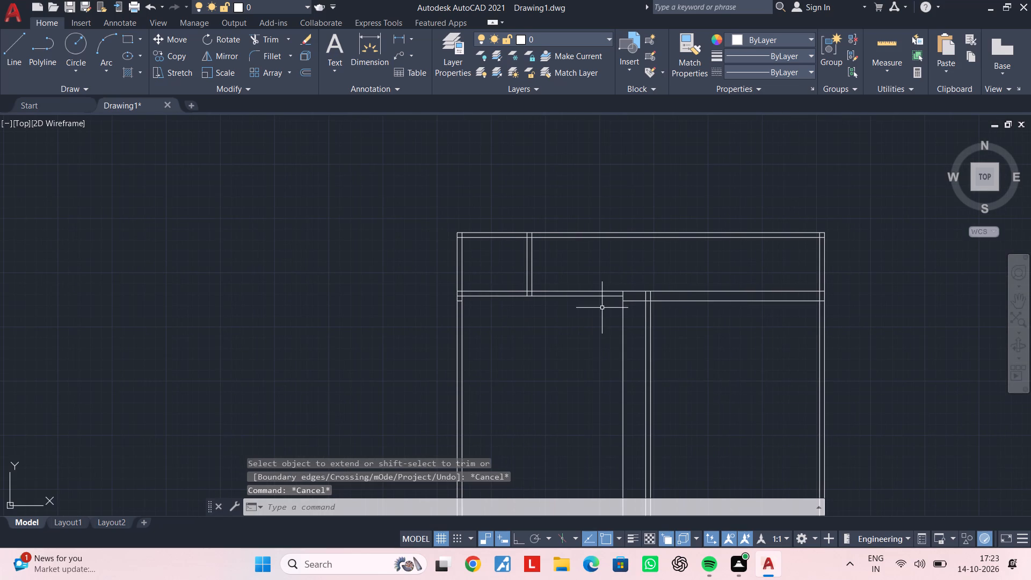
pyautogui.press('Escape')
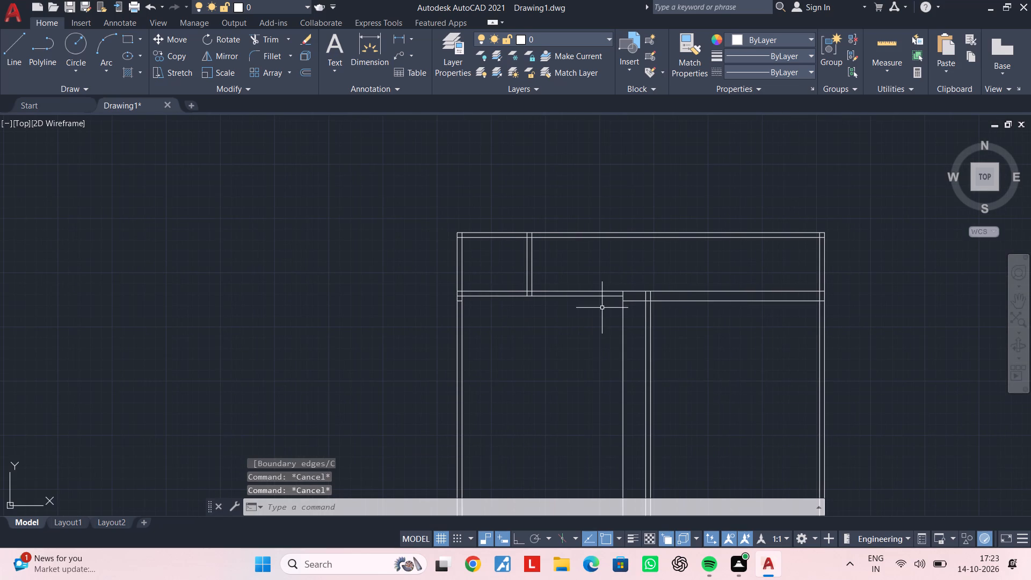
pyautogui.press('Escape')
pyautogui.press('Escape')
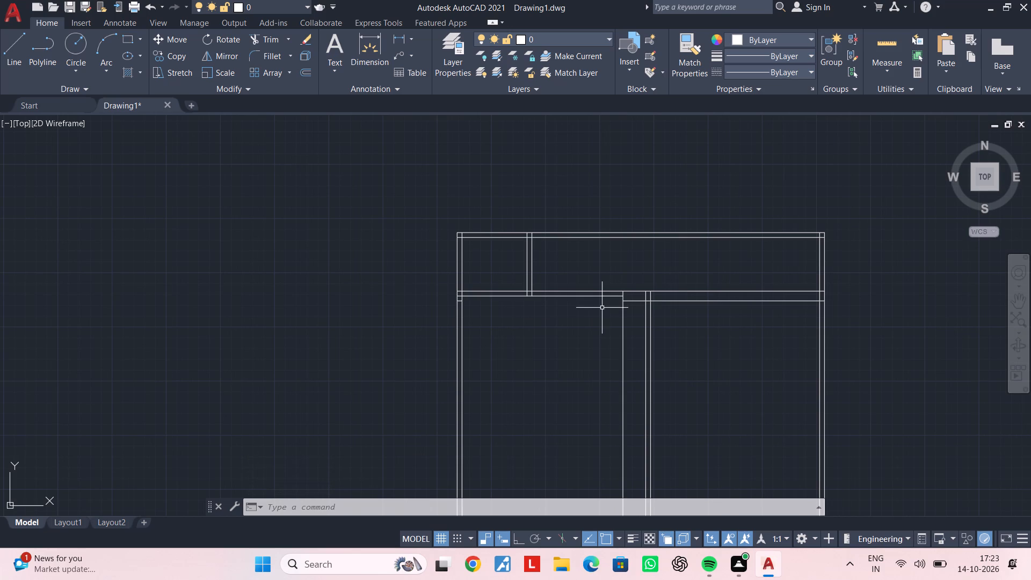
pyautogui.press('Escape')
pyautogui.press('Escape')
pyautogui.press('Escape')
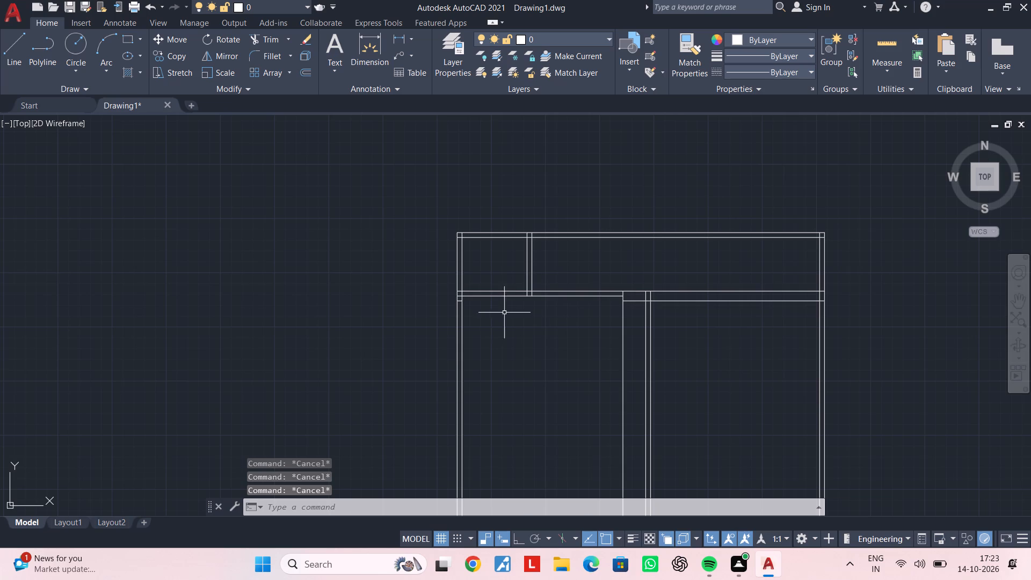
pyautogui.middleClick(498, 313)
pyautogui.scroll(4, 444, 290)
pyautogui.click(413, 289)
pyautogui.click(558, 345)
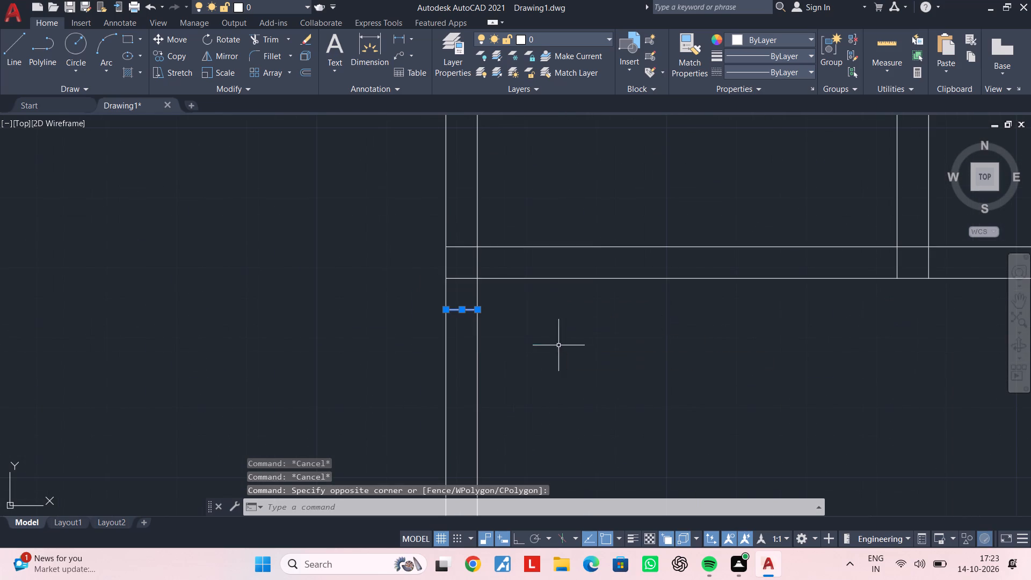
pyautogui.press('Delete')
pyautogui.press('Escape')
pyautogui.press('Escape')
# Offset the lower line of the horizontal wall's left portion 11' downward.
pyautogui.scroll(-5, 686, 441)
pyautogui.moveTo(806, 421); pyautogui.dragTo(565, 236, button='middle')
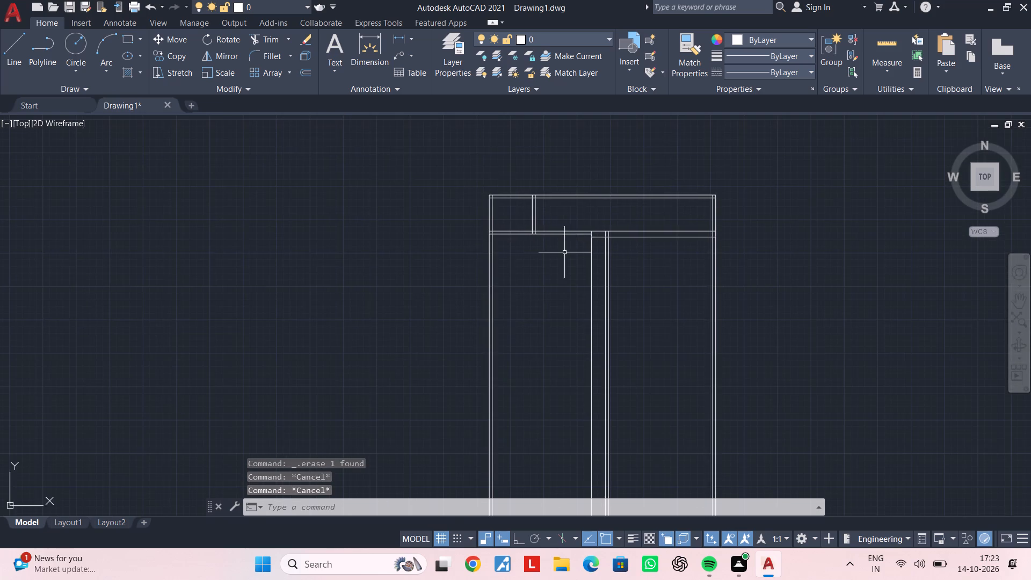
pyautogui.scroll(2, 564, 253)
pyautogui.press('Escape')
pyautogui.press('Escape')
pyautogui.press('Escape')
pyautogui.press('Escape')
pyautogui.press('Escape')
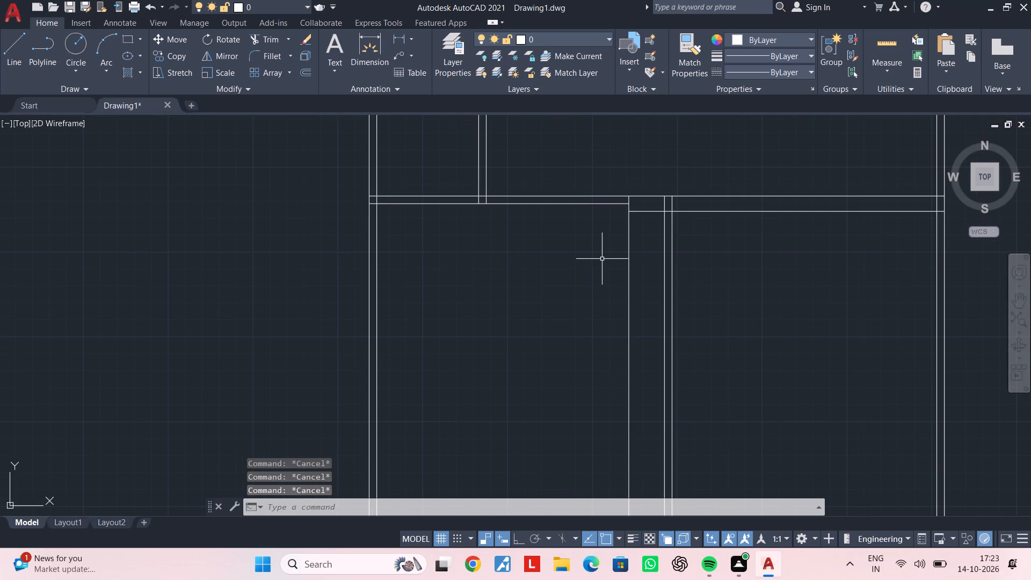
pyautogui.moveTo(581, 251); pyautogui.dragTo(570, 247, button='middle')
pyautogui.press('Escape')
pyautogui.press('Escape')
pyautogui.moveTo(563, 251); pyautogui.dragTo(560, 277, button='middle')
pyautogui.press('Escape')
pyautogui.press('Escape')
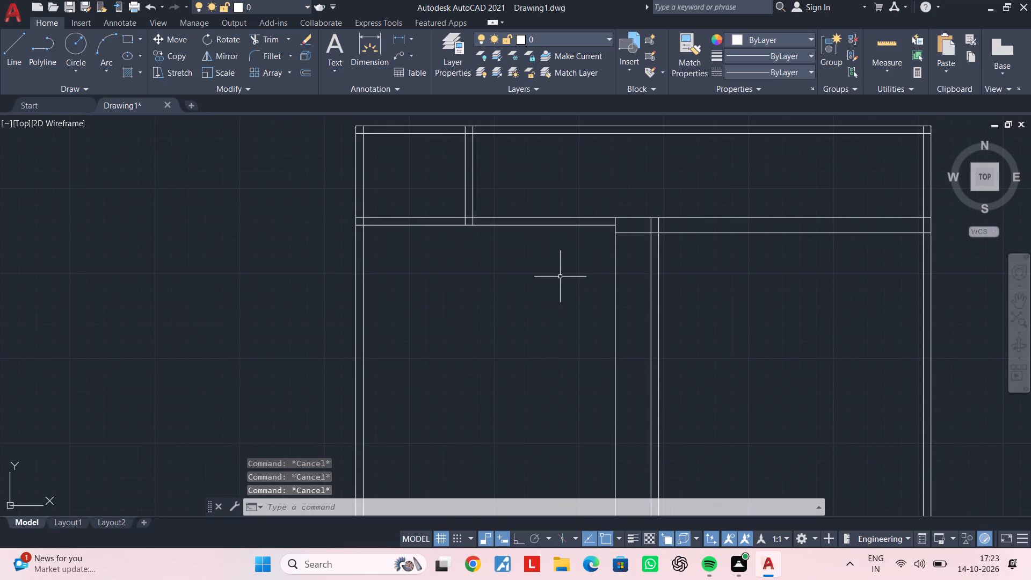
pyautogui.press('Escape')
pyautogui.write('of')
pyautogui.press('space')
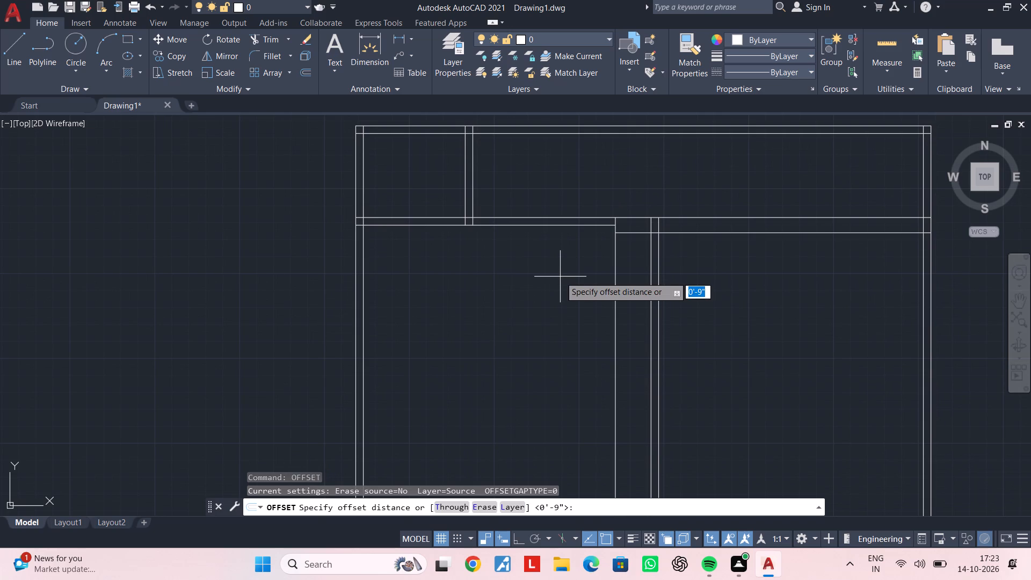
pyautogui.write("11'")
pyautogui.press('Return')
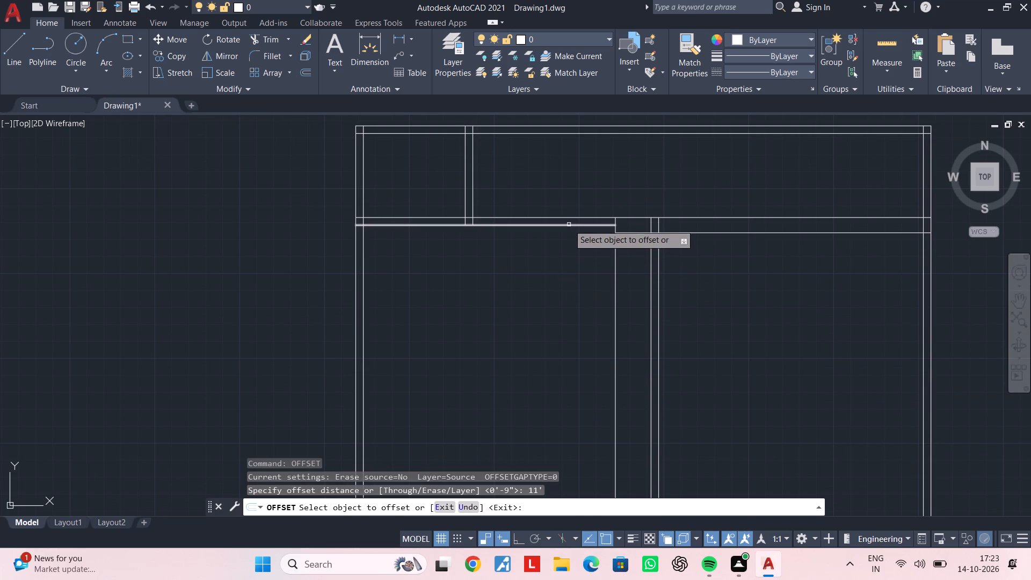
pyautogui.click(569, 224)
pyautogui.click(568, 354)
pyautogui.scroll(-1, 572, 392)
pyautogui.moveTo(570, 380); pyautogui.dragTo(557, 350, button='middle')
pyautogui.press('Escape')
pyautogui.press('Escape')
pyautogui.press('Escape')
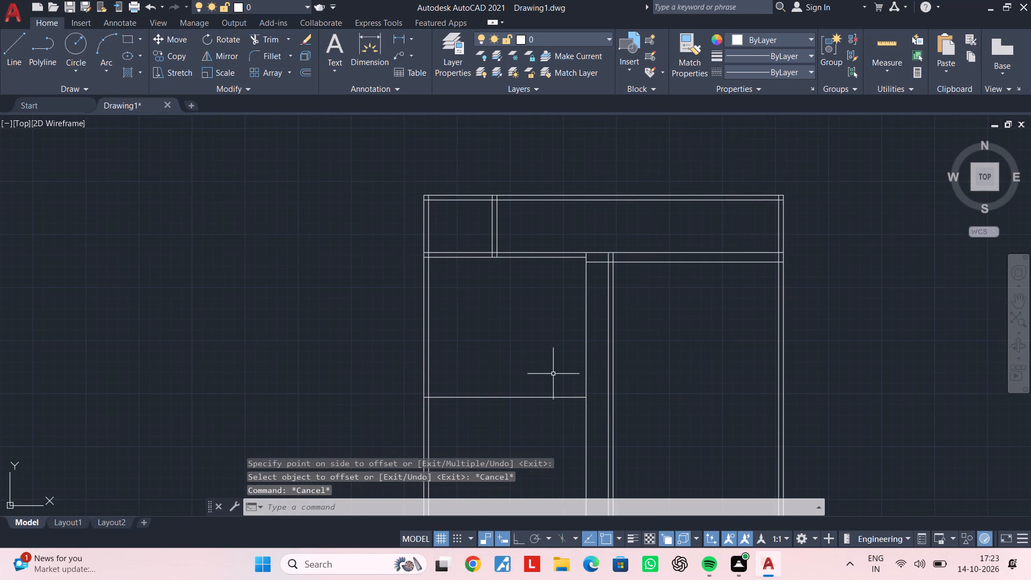
# Extend the new 11' offset line rightward to the outer face of the rightmost wall.
pyautogui.write('ex')
pyautogui.press('space')
pyautogui.click(558, 432)
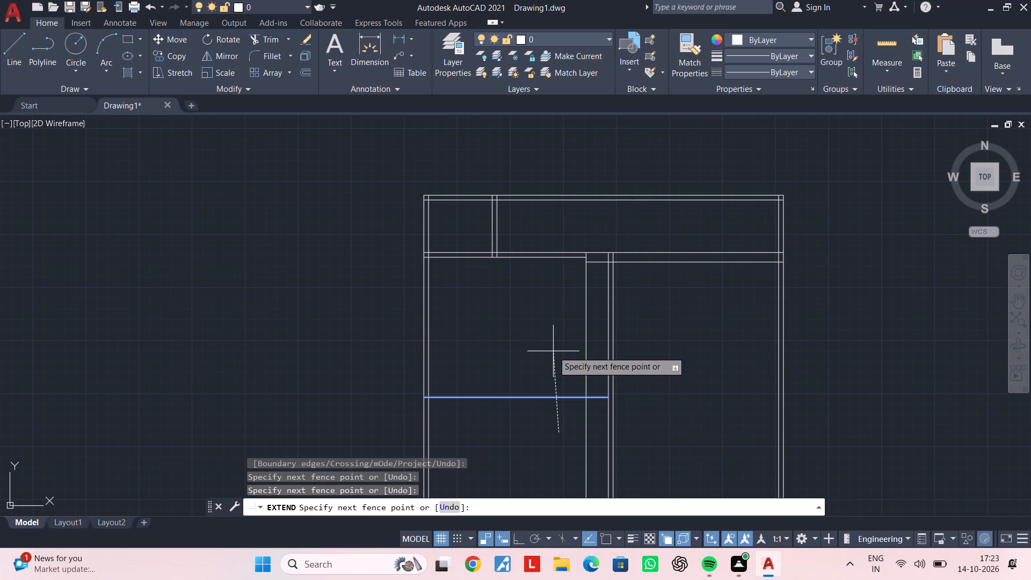
pyautogui.click(553, 351)
pyautogui.click(569, 420)
pyautogui.click(556, 342)
pyautogui.click(579, 433)
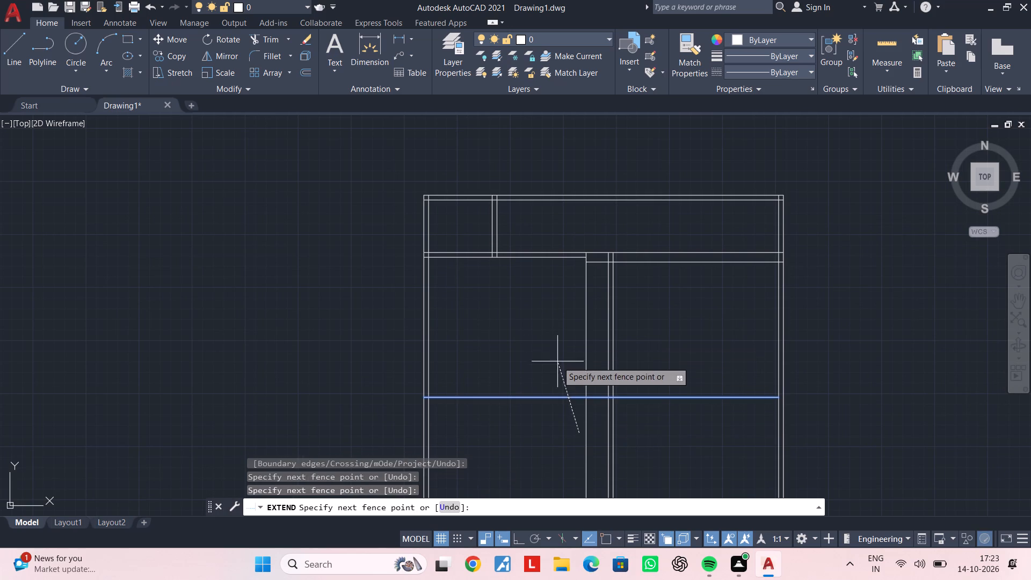
pyautogui.click(557, 354)
pyautogui.click(698, 438)
pyautogui.click(695, 365)
pyautogui.press('Escape')
pyautogui.press('Escape')
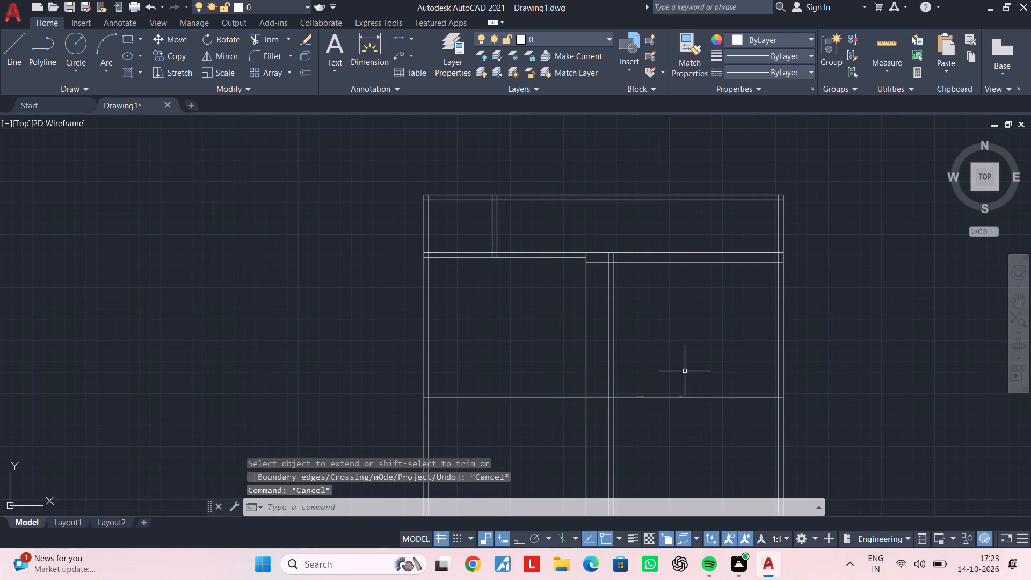
# Trim the 1'9" offset vertical line below the new horizontal line.
pyautogui.write('tr')
pyautogui.press('space')
pyautogui.click(586, 418)
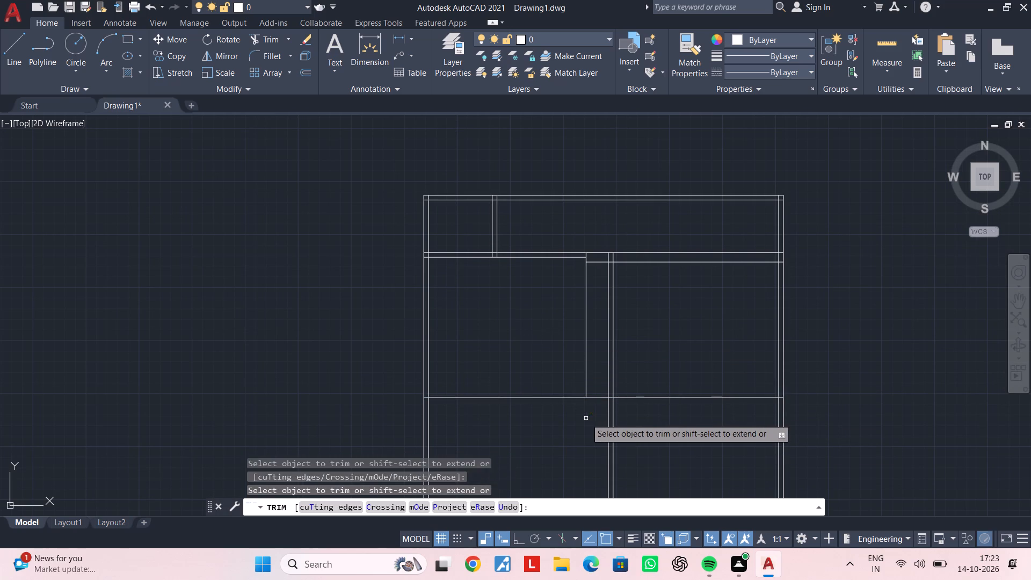
pyautogui.press('Escape')
pyautogui.press('Escape')
pyautogui.moveTo(561, 317); pyautogui.dragTo(561, 318, button='middle')
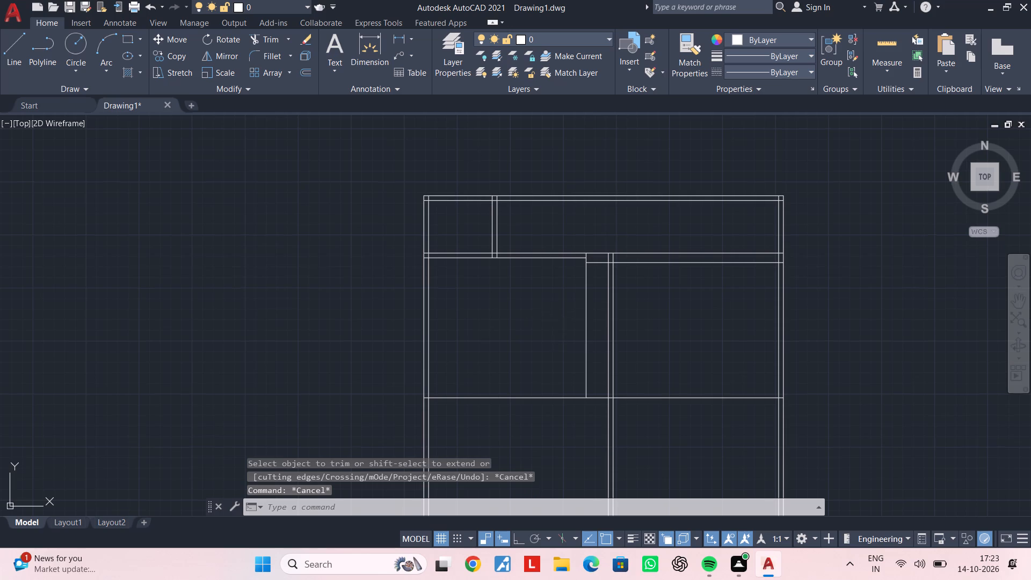
# Offset the 11' horizontal line 4.5" downward to form the wall below the two rooms.
pyautogui.moveTo(561, 318); pyautogui.dragTo(549, 327, button='middle')
pyautogui.moveTo(551, 349); pyautogui.dragTo(553, 338, button='middle')
pyautogui.press('Escape')
pyautogui.press('Escape')
pyautogui.press('Escape')
pyautogui.press('Escape')
pyautogui.press('Escape')
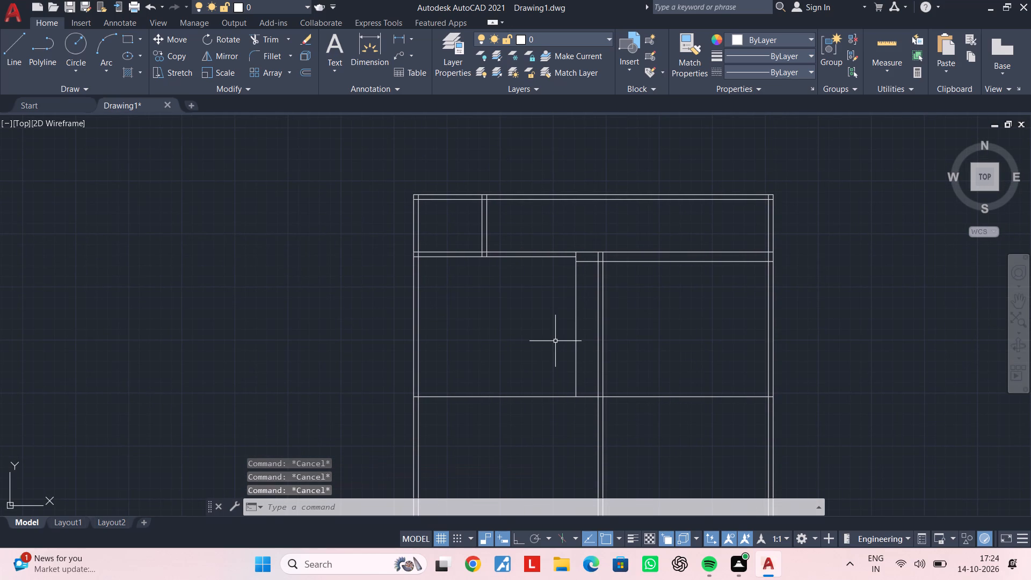
pyautogui.press('Escape')
pyautogui.press('Escape')
pyautogui.moveTo(640, 430); pyautogui.dragTo(607, 361, button='middle')
pyautogui.press('Escape')
pyautogui.press('Escape')
pyautogui.press('Escape')
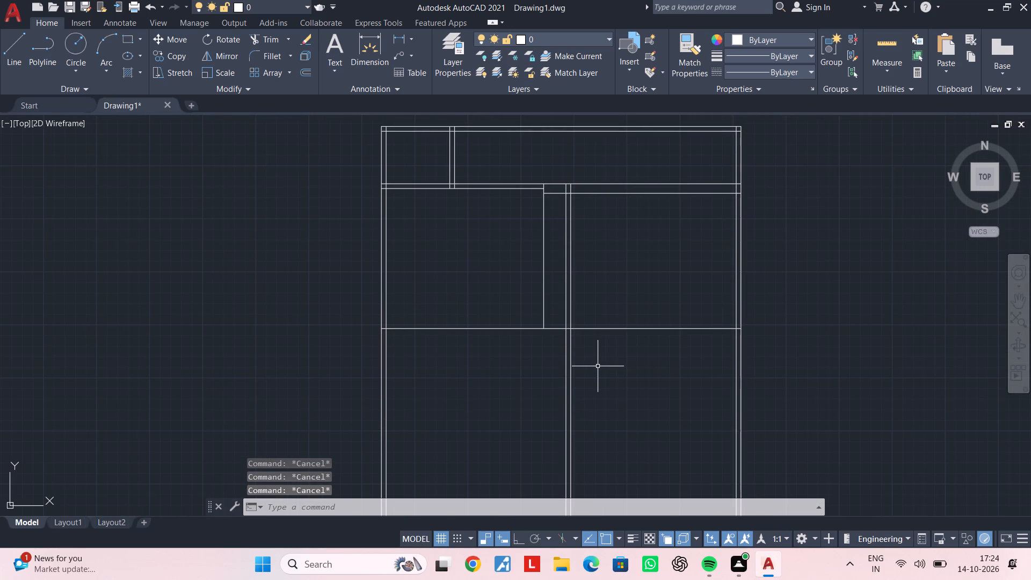
pyautogui.write('of 4.5"')
pyautogui.press('Return')
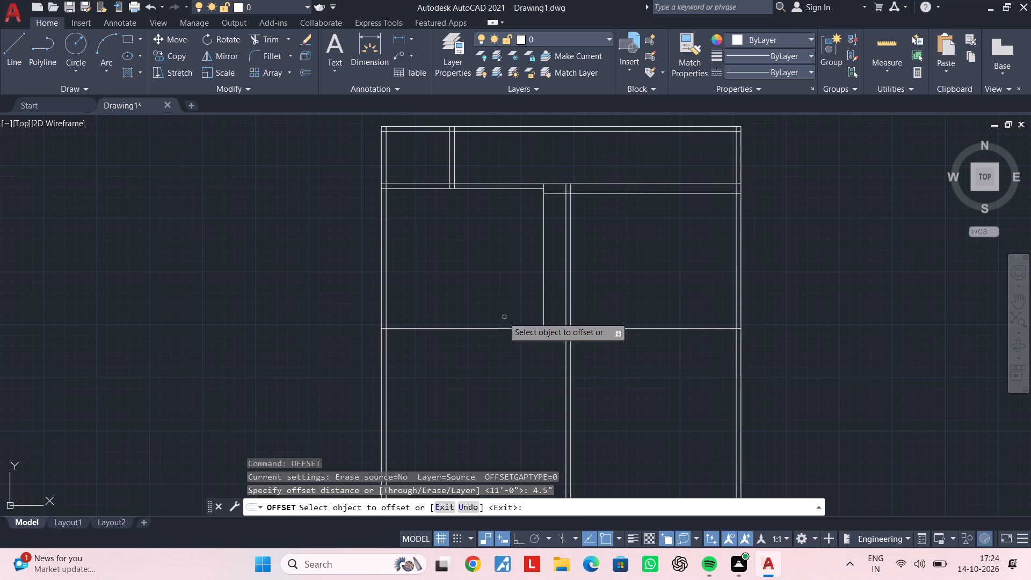
pyautogui.click(498, 329)
pyautogui.click(501, 376)
pyautogui.press('Escape')
pyautogui.press('Escape')
# Trim both lines of the interior vertical wall below the new horizontal wall.
pyautogui.write('tr')
pyautogui.press('space')
pyautogui.click(596, 368)
pyautogui.click(522, 368)
pyautogui.press('Escape')
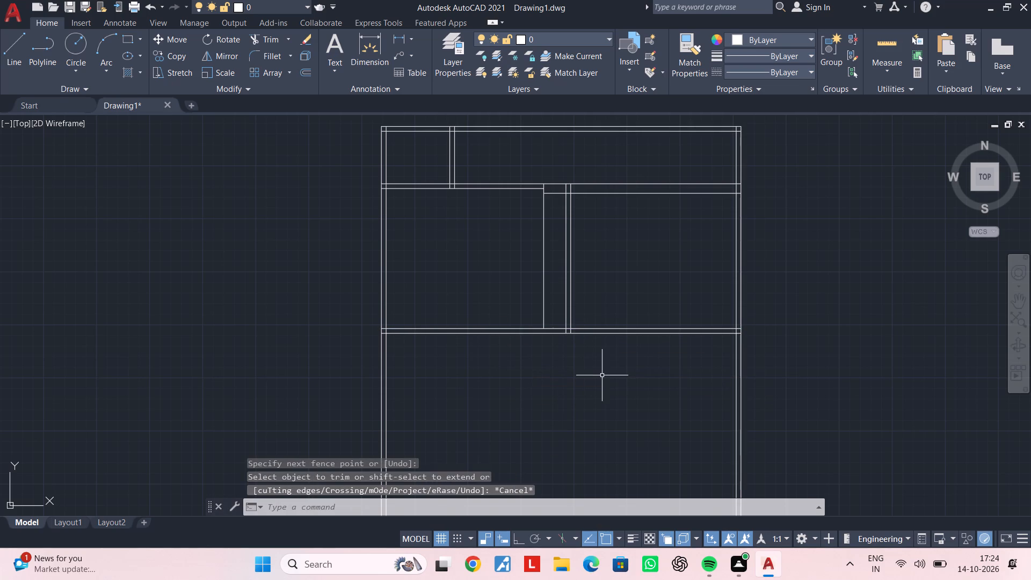
# Offset the lower line of the new horizontal wall 10' downward.
pyautogui.moveTo(602, 373); pyautogui.dragTo(600, 351, button='middle')
pyautogui.scroll(-1, 570, 340)
pyautogui.moveTo(571, 345); pyautogui.dragTo(517, 325, button='middle')
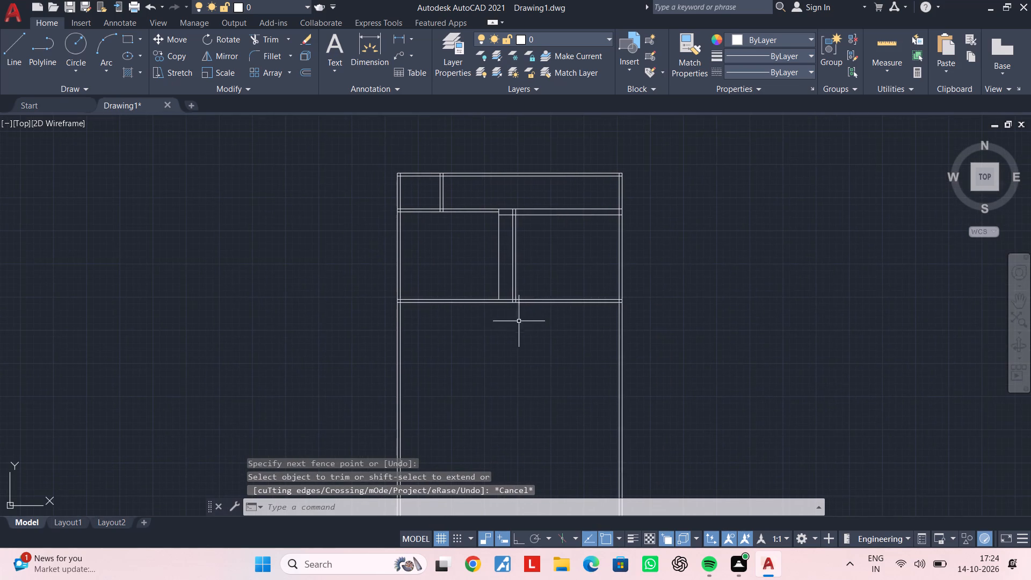
pyautogui.moveTo(521, 331); pyautogui.dragTo(579, 323, button='middle')
pyautogui.scroll(2, 543, 315)
pyautogui.moveTo(509, 311); pyautogui.dragTo(550, 394, button='middle')
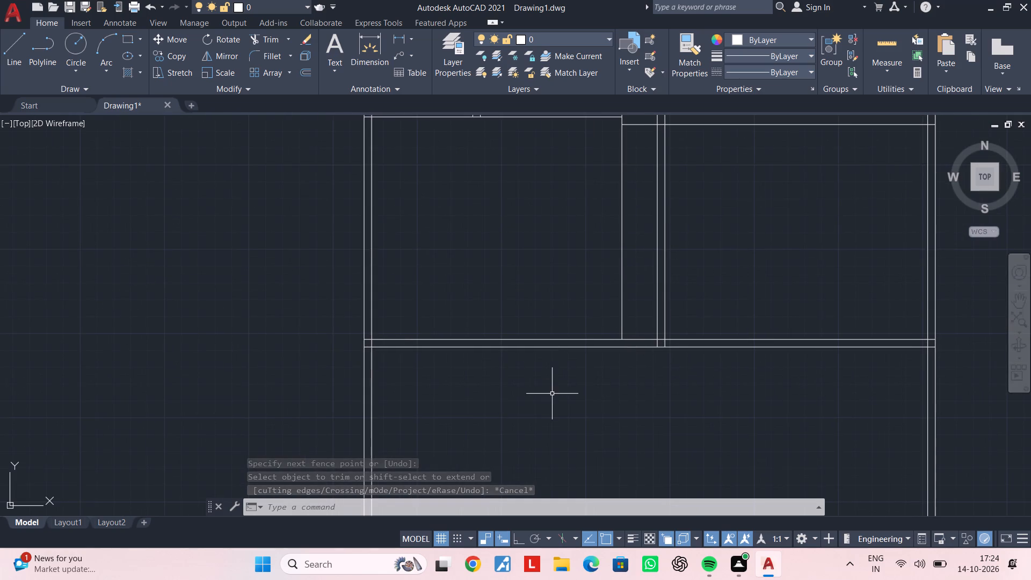
pyautogui.press('Escape')
pyautogui.press('Escape')
pyautogui.press('Escape')
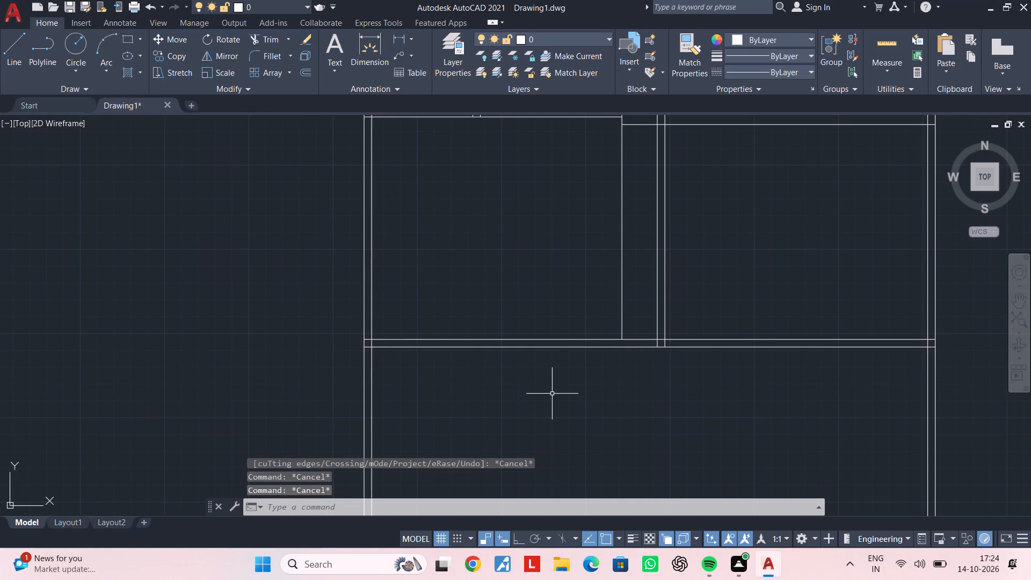
pyautogui.press('Escape')
pyautogui.press('Escape')
pyautogui.press('Escape')
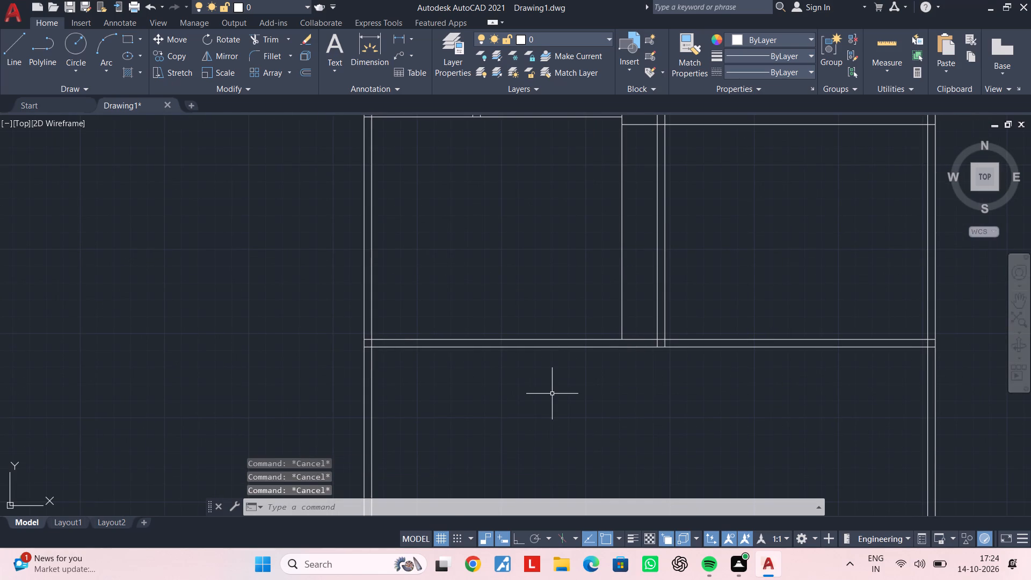
pyautogui.write('of')
pyautogui.press('space')
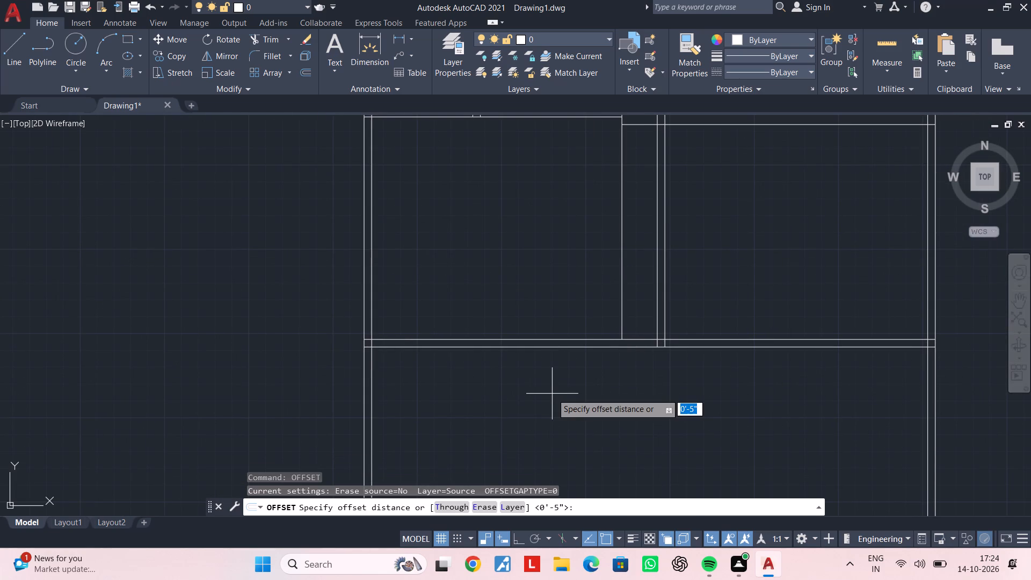
pyautogui.write("10'")
pyautogui.press('space')
pyautogui.scroll(-2, 589, 388)
pyautogui.moveTo(586, 380); pyautogui.dragTo(595, 317, button='middle')
pyautogui.scroll(2, 572, 316)
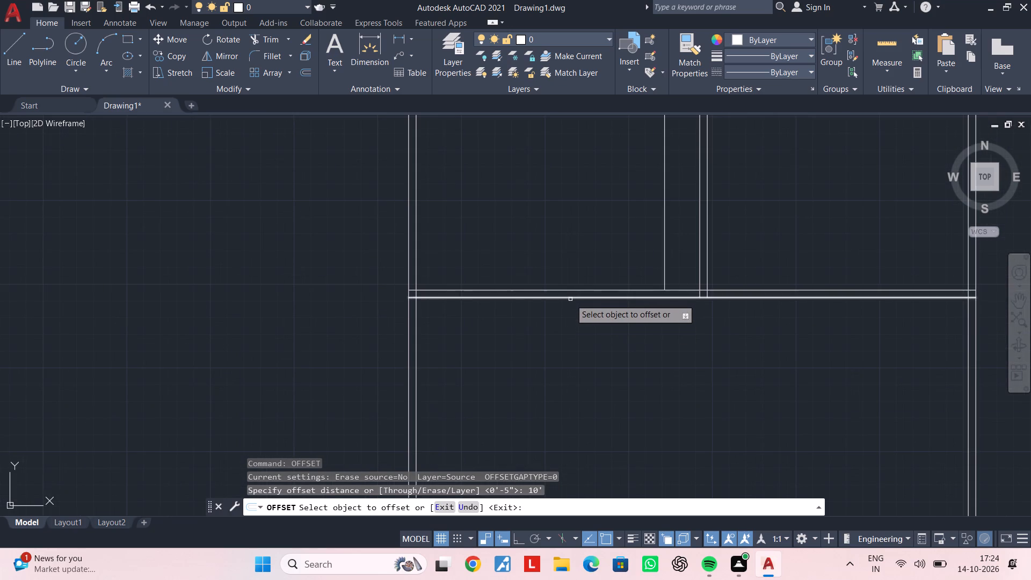
pyautogui.click(570, 299)
pyautogui.scroll(-2, 575, 364)
pyautogui.moveTo(575, 364); pyautogui.dragTo(573, 302, button='middle')
pyautogui.scroll(2, 564, 349)
pyautogui.click(564, 355)
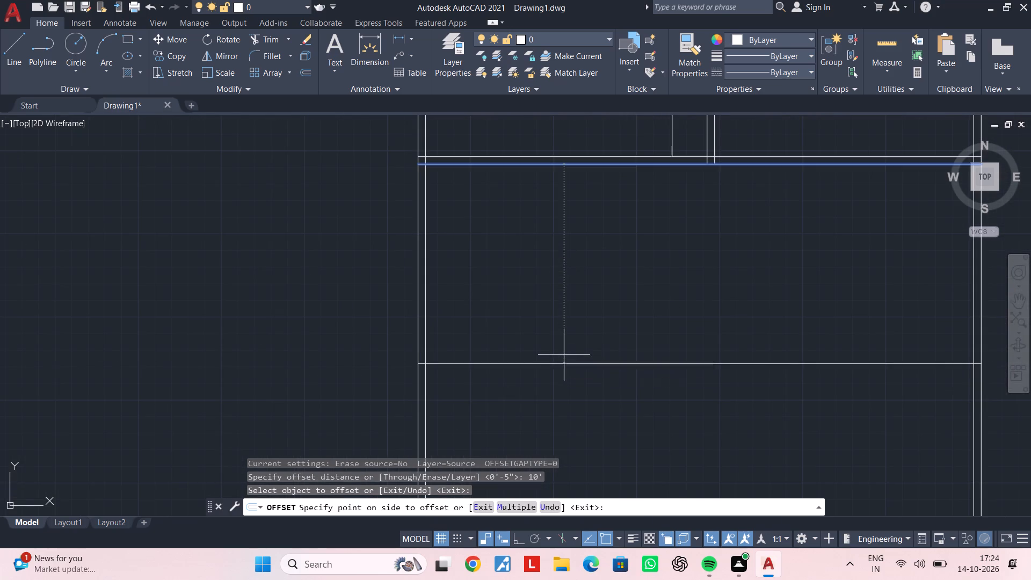
pyautogui.press('space')
# Offset the new 10' horizontal line 4.5" downward to give the wall its thickness.
pyautogui.press('space')
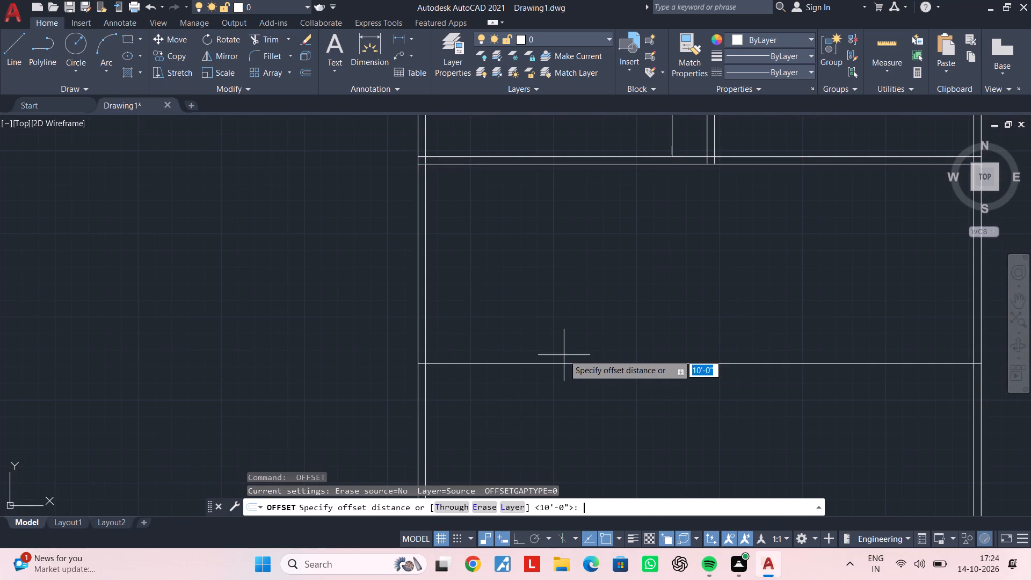
pyautogui.write('4.5"')
pyautogui.press('Return')
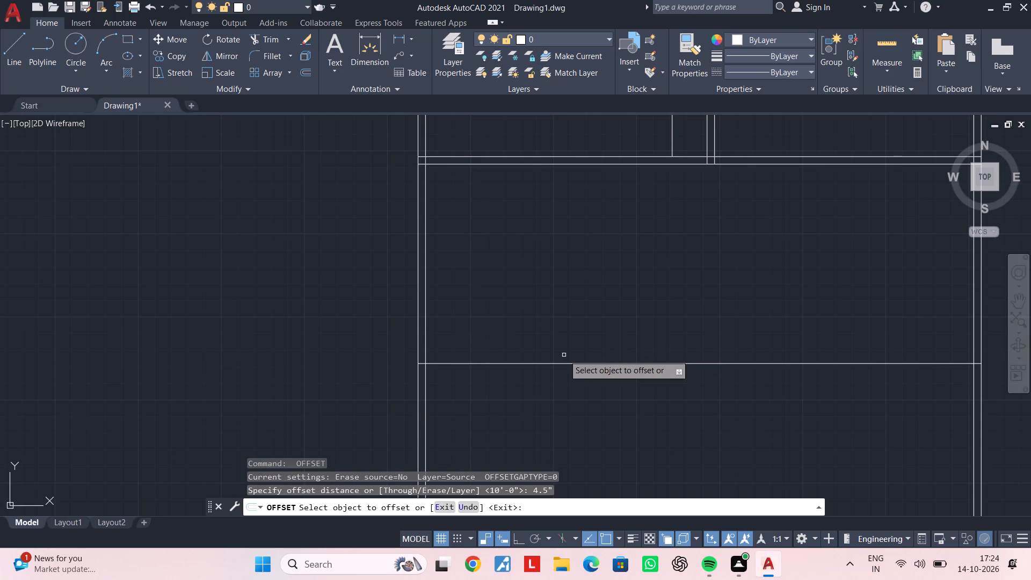
pyautogui.click(568, 361)
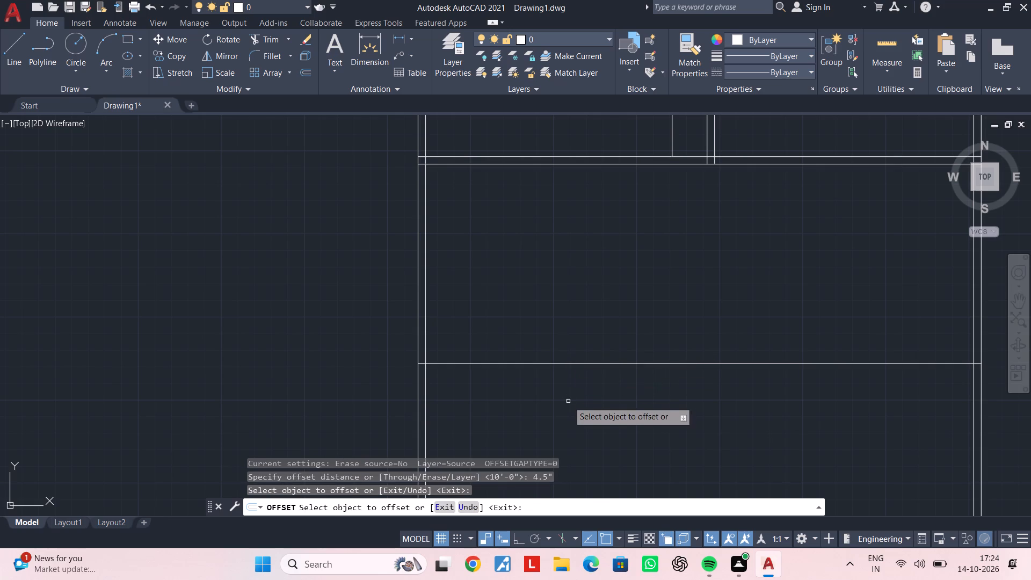
pyautogui.click(569, 364)
pyautogui.click(571, 398)
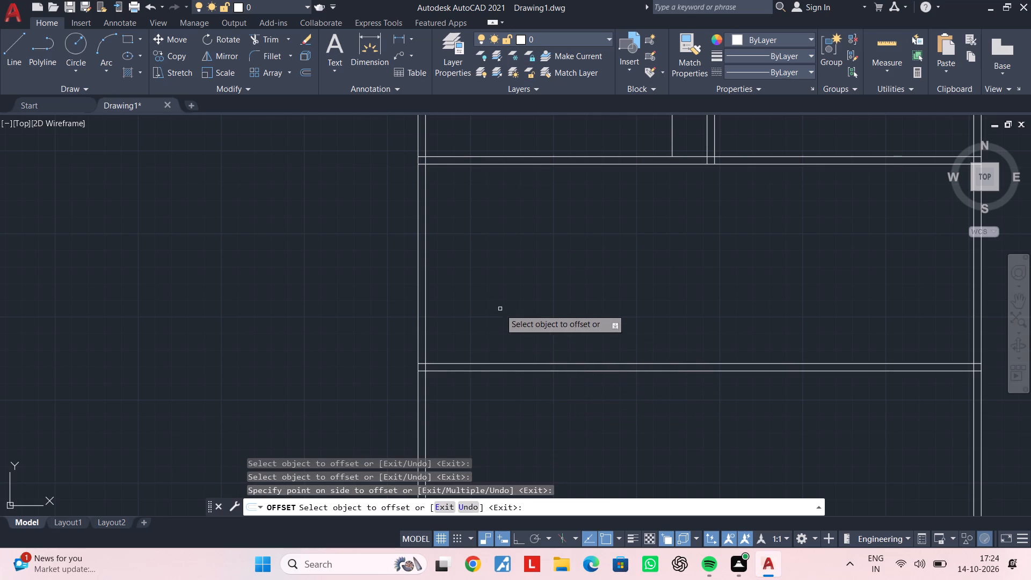
pyautogui.press('space')
# Offset the inner face of the leftmost wall 10'7.5" to the right.
pyautogui.press('space')
pyautogui.write("10'")
pyautogui.press('7')
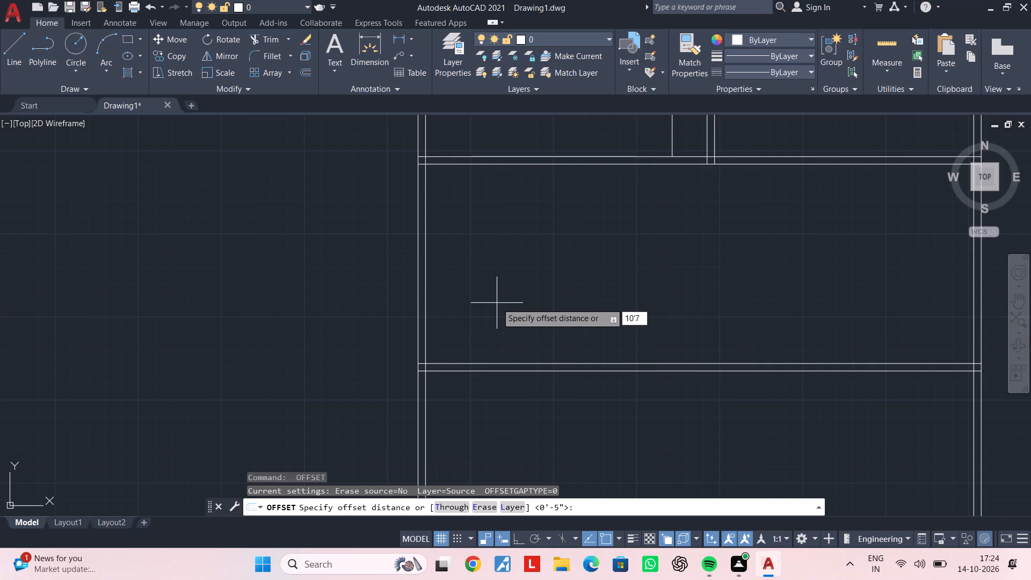
pyautogui.write('.5"')
pyautogui.press('Return')
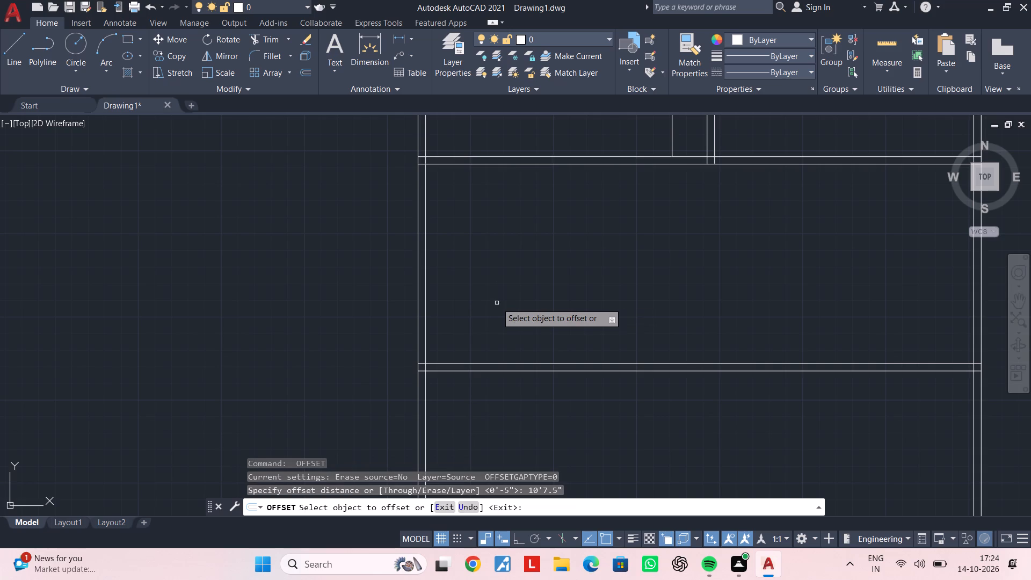
pyautogui.click(425, 315)
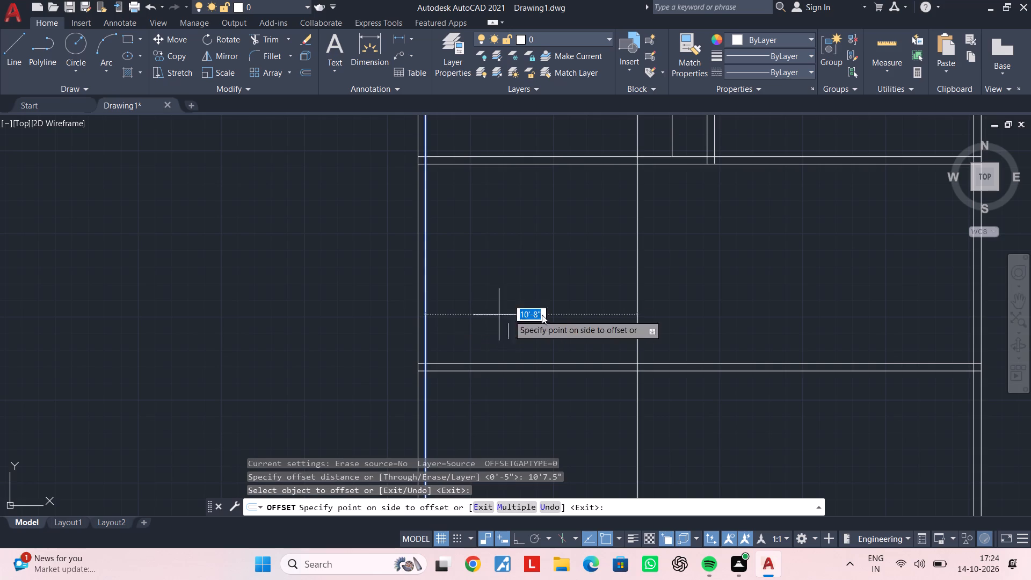
pyautogui.scroll(-1, 507, 313)
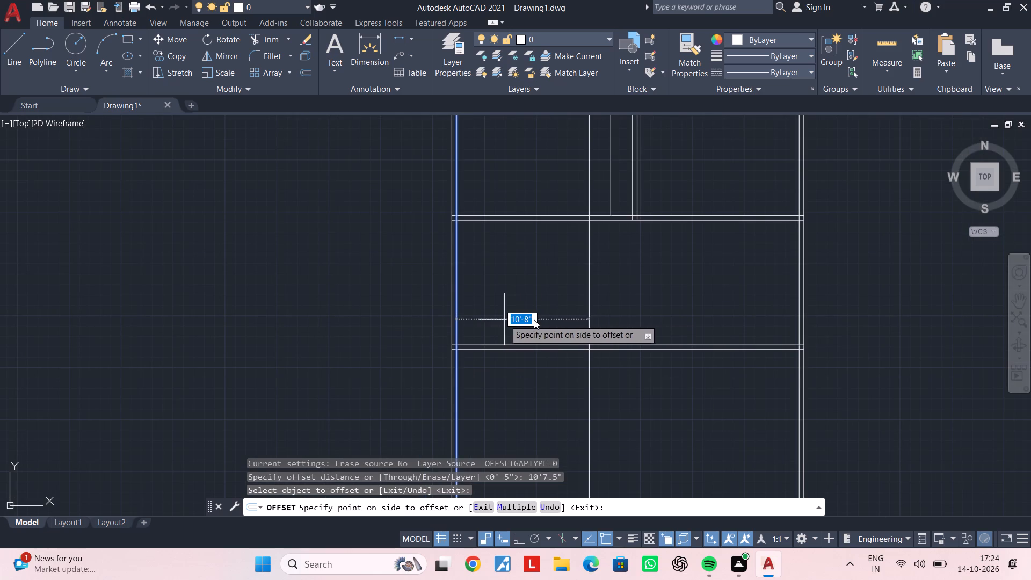
pyautogui.click(574, 319)
pyautogui.press('Escape')
pyautogui.press('Escape')
# Trim the 10'7.5" offset vertical line above the upper horizontal wall and below the lower one.
pyautogui.moveTo(599, 265); pyautogui.dragTo(598, 275, button='middle')
pyautogui.press('Escape')
pyautogui.press('Escape')
pyautogui.write('tr')
pyautogui.press('space')
pyautogui.scroll(1, 591, 221)
pyautogui.click(594, 211)
pyautogui.click(560, 213)
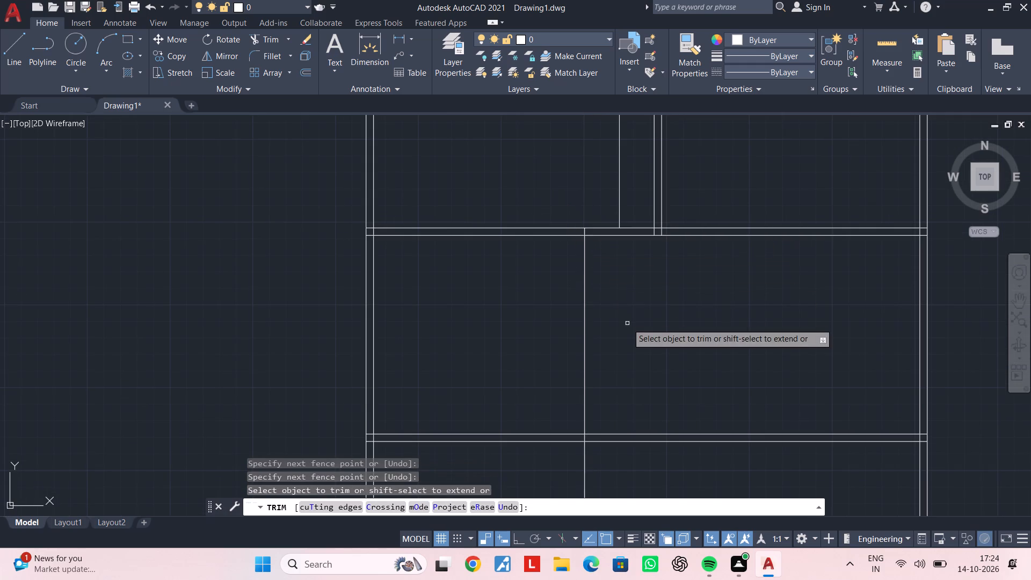
pyautogui.moveTo(626, 318); pyautogui.dragTo(616, 234, button='middle')
pyautogui.moveTo(602, 375); pyautogui.dragTo(595, 377)
pyautogui.click(536, 380)
pyautogui.press('Escape')
# Offset the trimmed vertical line 4.5" to the right to form the partition wall.
pyautogui.moveTo(607, 251); pyautogui.dragTo(582, 313, button='middle')
pyautogui.press('Escape')
pyautogui.press('Escape')
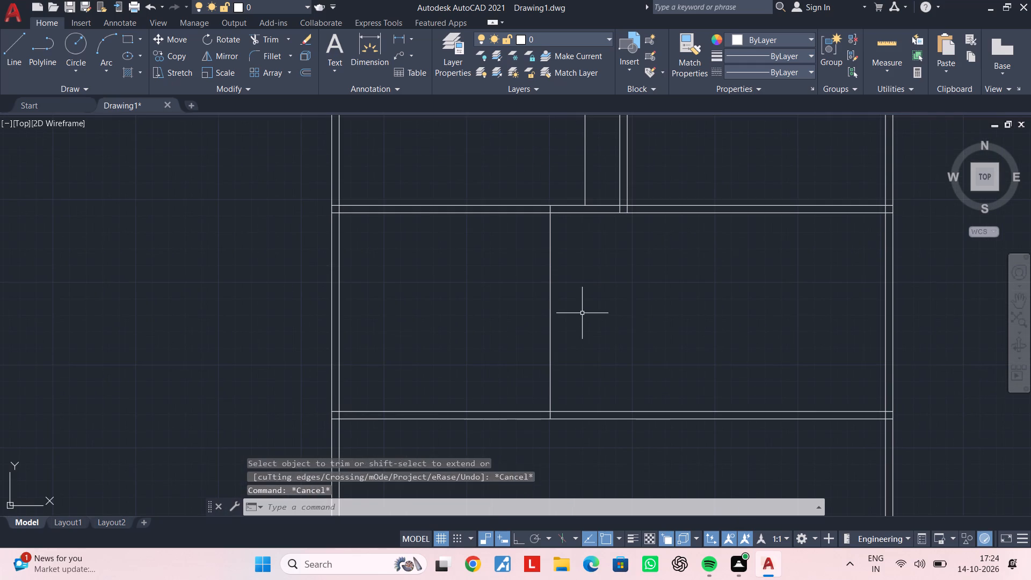
pyautogui.press('Escape')
pyautogui.press('Escape')
pyautogui.write('of')
pyautogui.press('space')
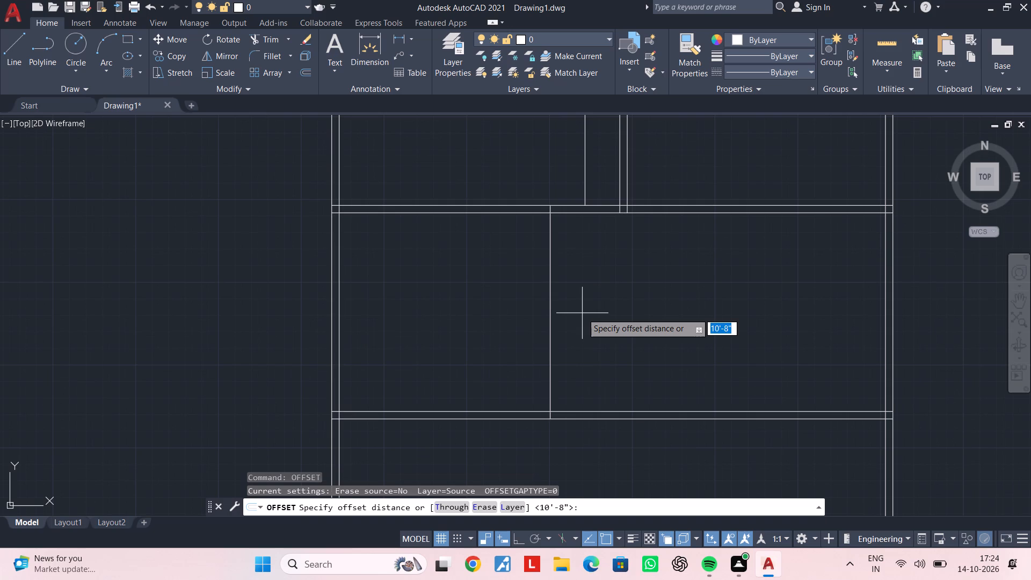
pyautogui.write('4.5"')
pyautogui.press('Return')
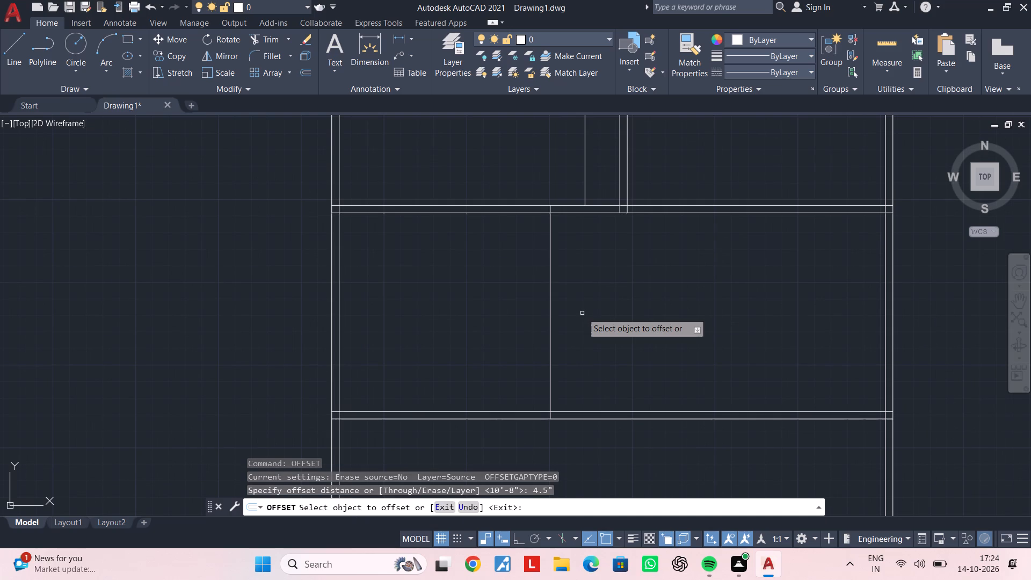
pyautogui.click(550, 316)
pyautogui.click(596, 316)
pyautogui.press('Escape')
pyautogui.press('Escape')
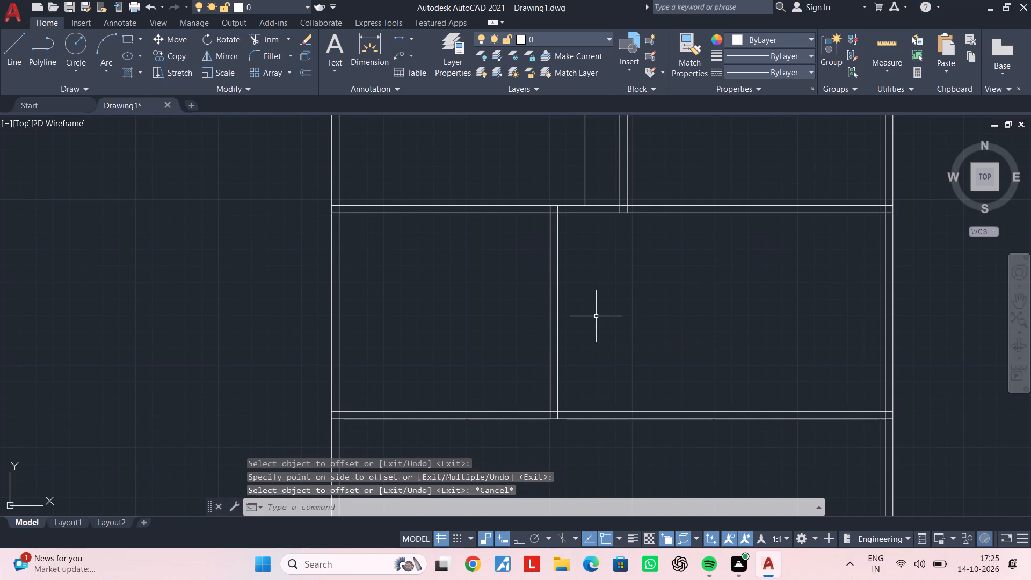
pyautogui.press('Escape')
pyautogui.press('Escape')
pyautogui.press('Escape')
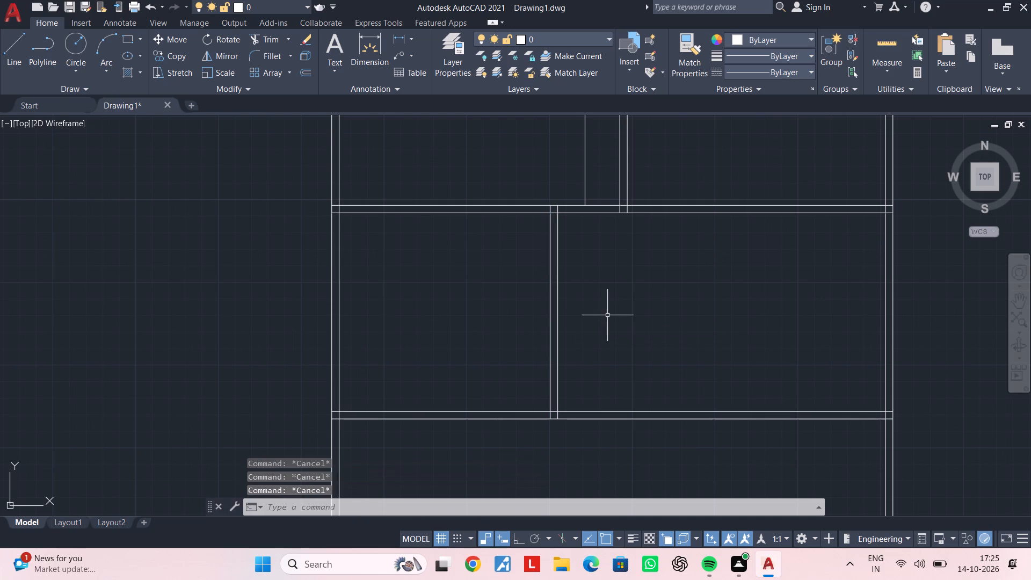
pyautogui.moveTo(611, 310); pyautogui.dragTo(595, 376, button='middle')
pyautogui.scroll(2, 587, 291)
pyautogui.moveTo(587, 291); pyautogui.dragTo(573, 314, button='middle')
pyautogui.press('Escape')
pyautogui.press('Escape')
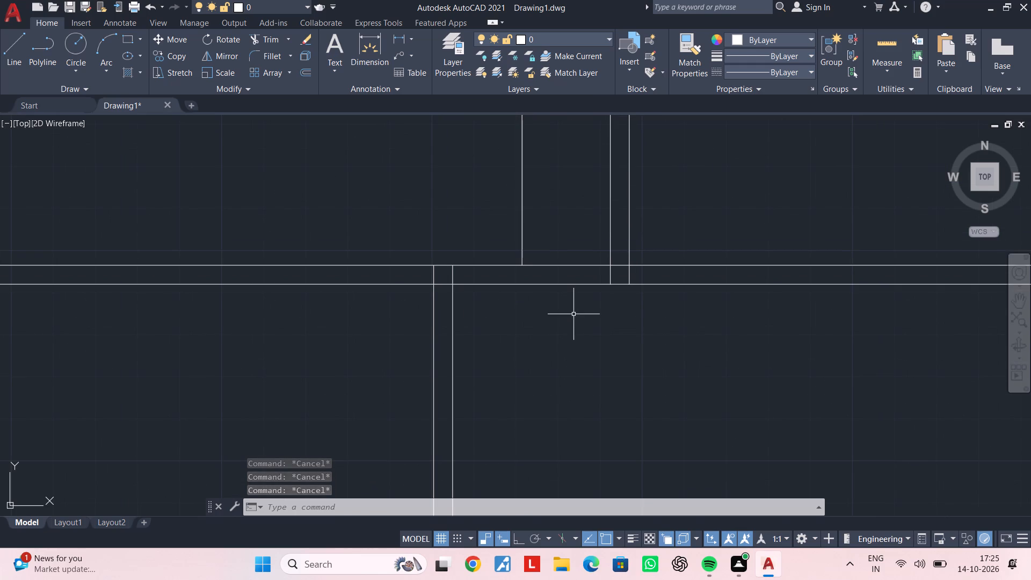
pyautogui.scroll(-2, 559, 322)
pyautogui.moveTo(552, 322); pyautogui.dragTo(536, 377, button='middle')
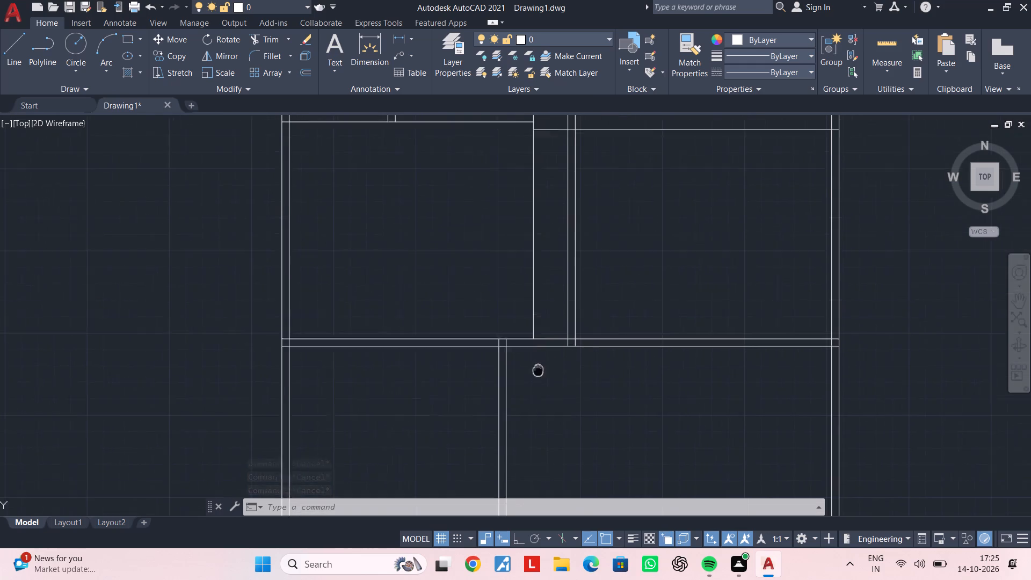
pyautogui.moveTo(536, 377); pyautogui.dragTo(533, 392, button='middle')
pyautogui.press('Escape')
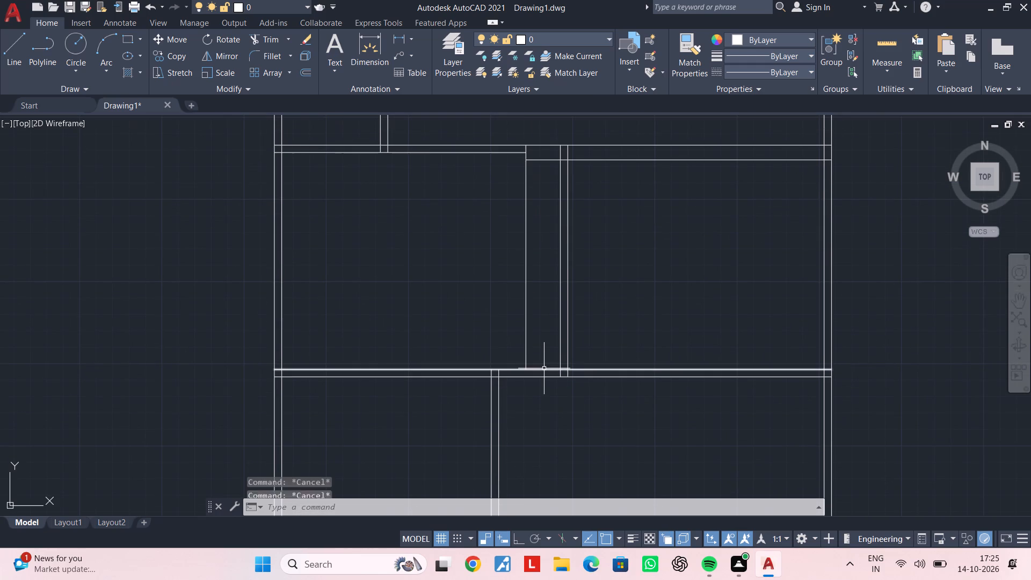
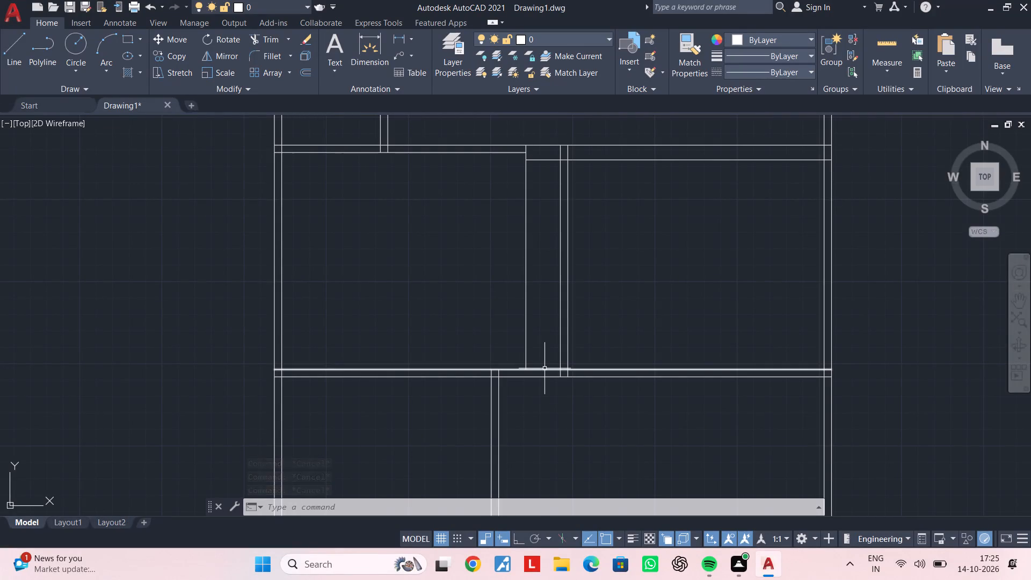
# Measure the clear width of the middle-left room between its left wall and the double-line partition.
pyautogui.click(403, 35)
pyautogui.click(284, 345)
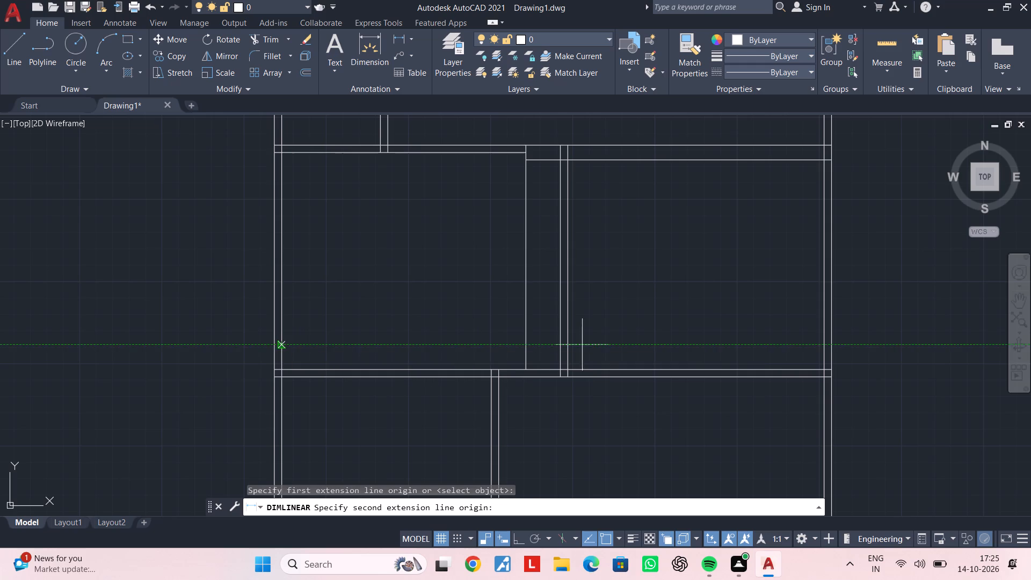
pyautogui.click(560, 342)
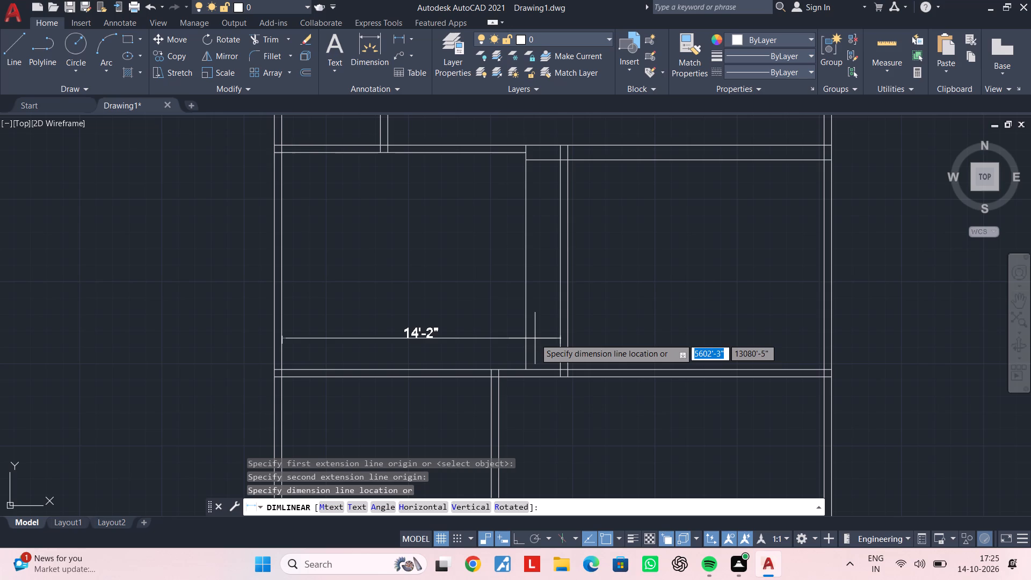
pyautogui.press('Escape')
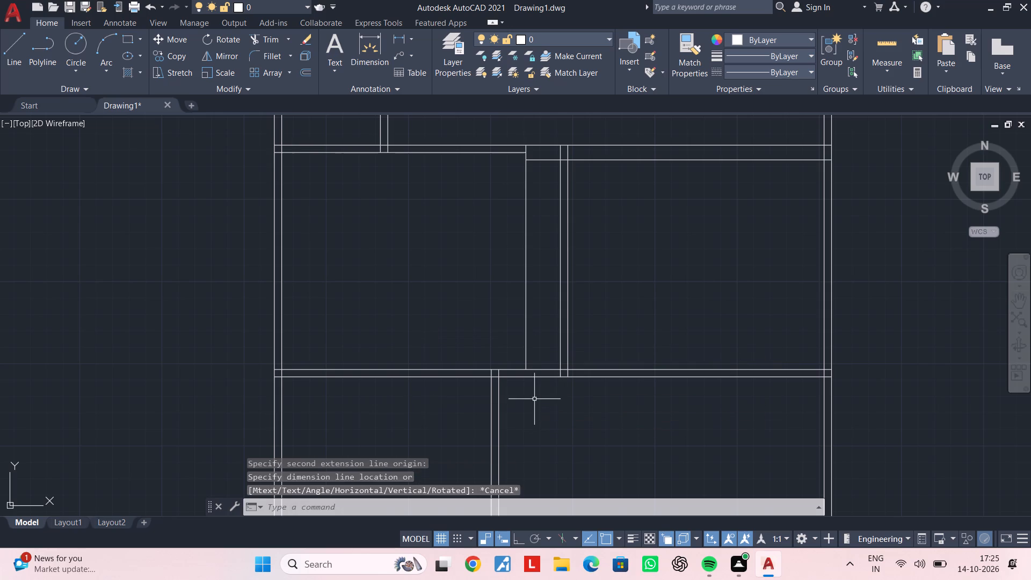
pyautogui.press('Escape')
pyautogui.moveTo(531, 400); pyautogui.dragTo(555, 287, button='middle')
pyautogui.press('Escape')
# Measure the clear width of the lower-left room between the left wall's inner face and the new partition.
pyautogui.click(393, 39)
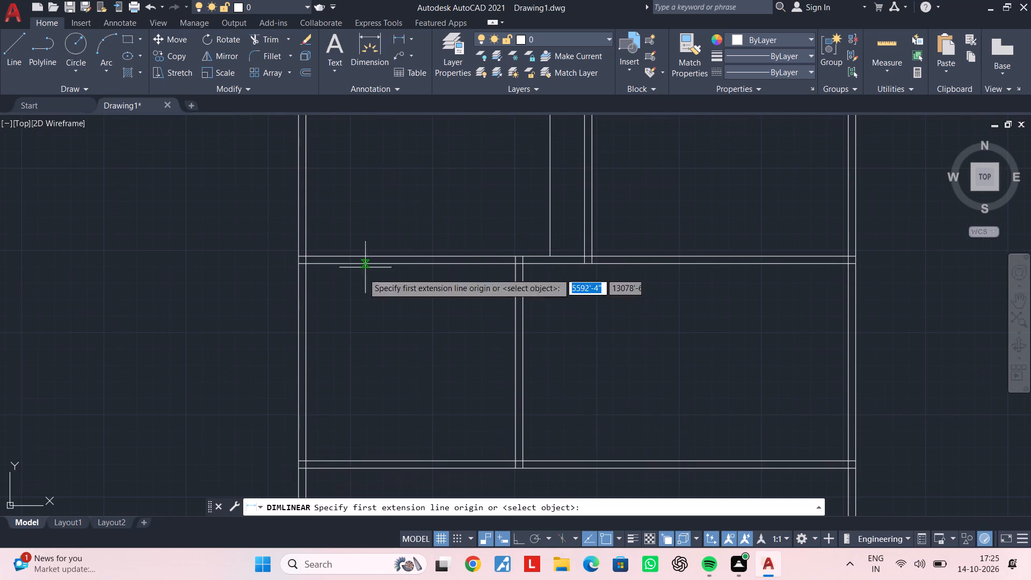
pyautogui.click(307, 297)
pyautogui.click(513, 297)
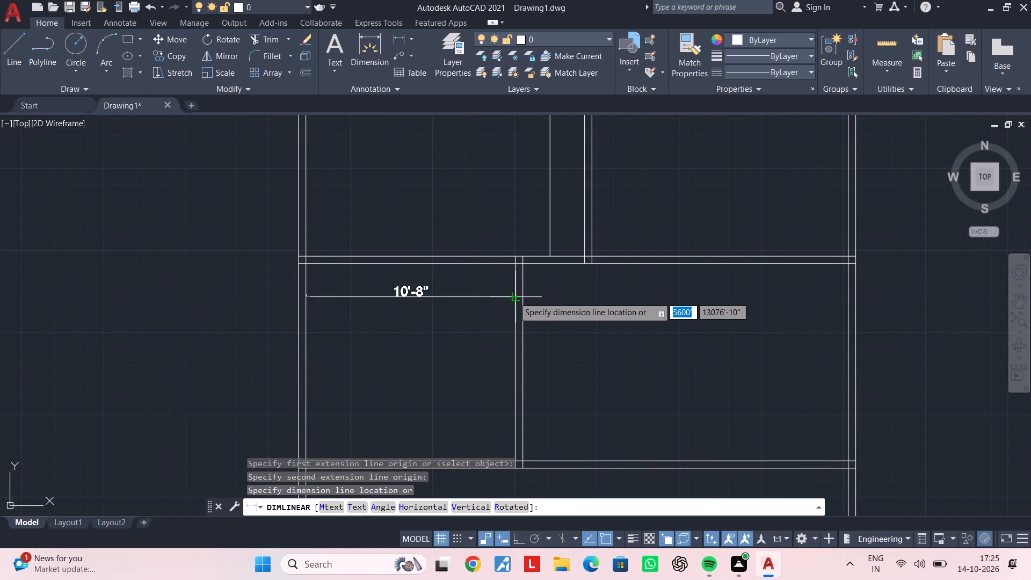
pyautogui.press('Escape')
pyautogui.press('Escape')
# Move both lines of the lower room's partition wall 8" to the left.
pyautogui.click(550, 296)
pyautogui.click(473, 307)
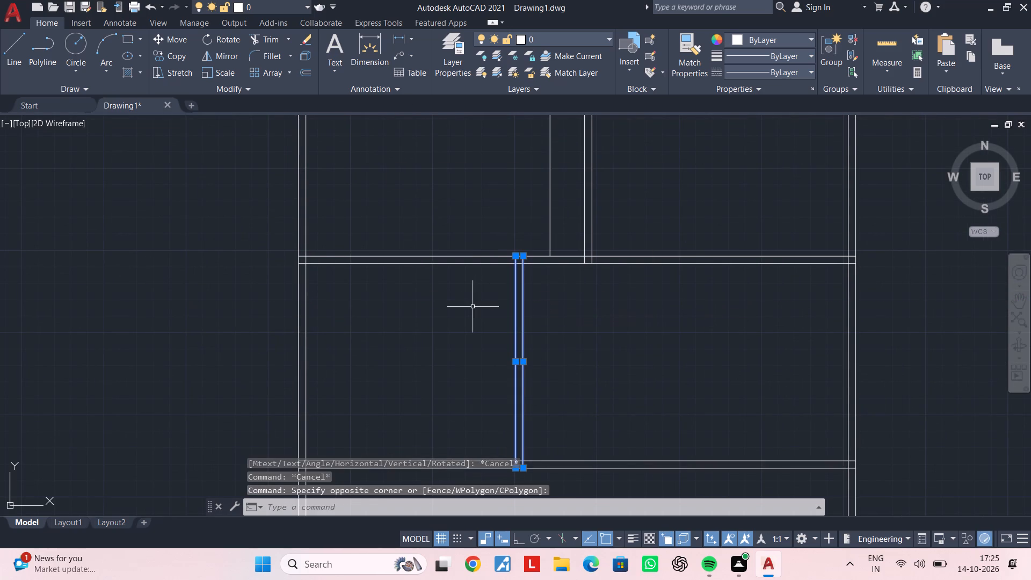
pyautogui.write('m')
pyautogui.press('space')
pyautogui.click(463, 311)
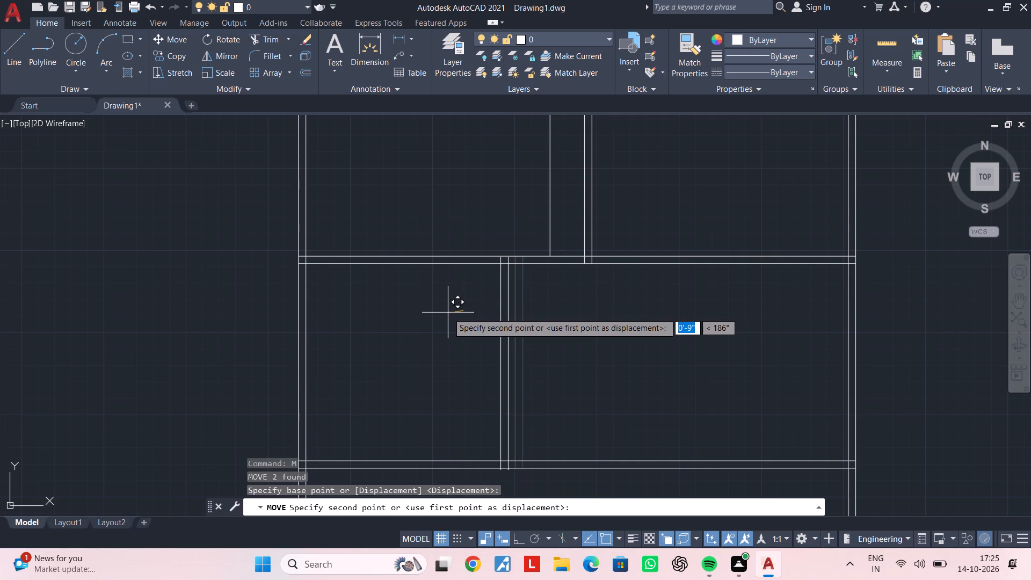
pyautogui.write('8"')
pyautogui.press('Return')
pyautogui.press('Escape')
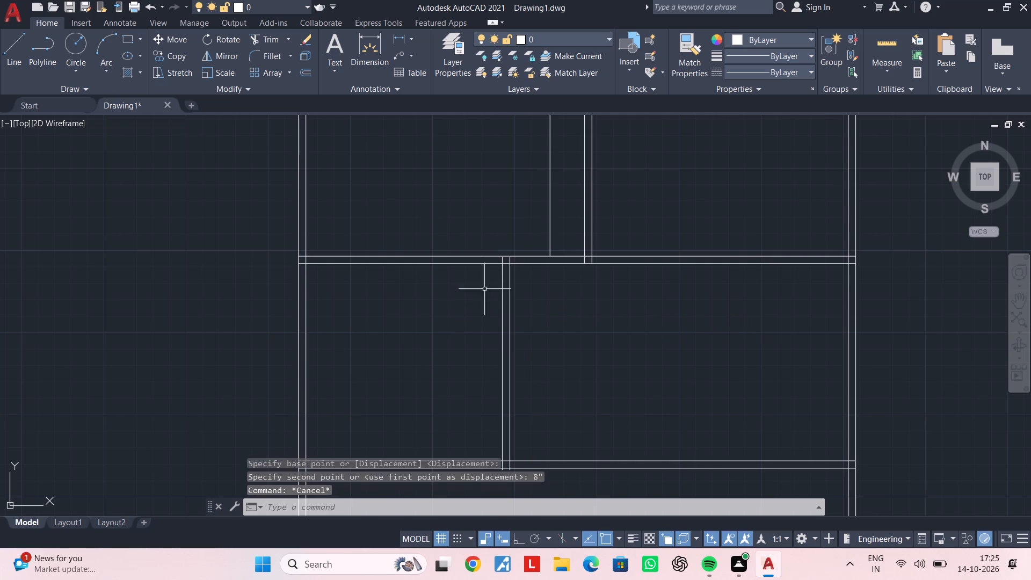
pyautogui.press('Escape')
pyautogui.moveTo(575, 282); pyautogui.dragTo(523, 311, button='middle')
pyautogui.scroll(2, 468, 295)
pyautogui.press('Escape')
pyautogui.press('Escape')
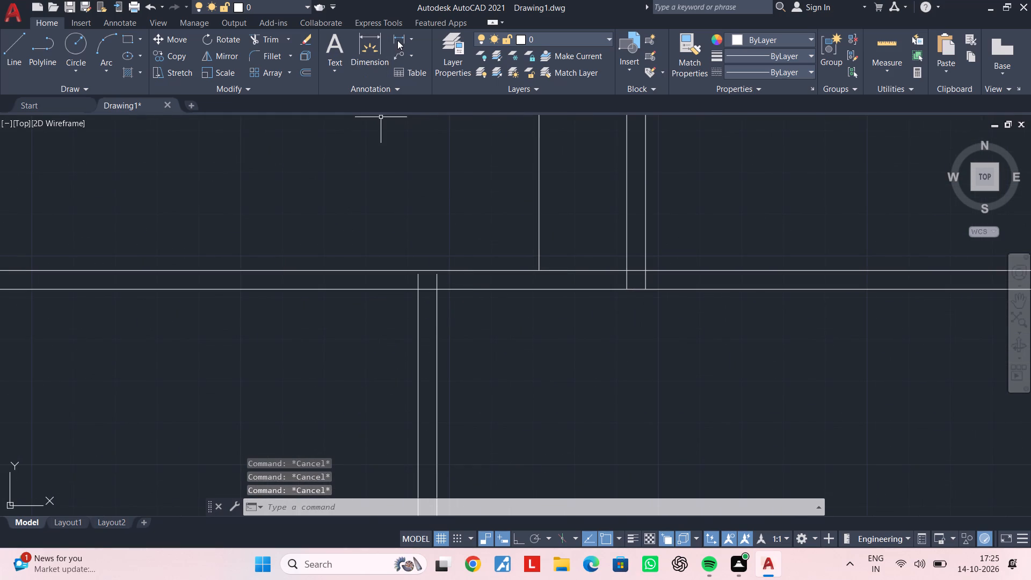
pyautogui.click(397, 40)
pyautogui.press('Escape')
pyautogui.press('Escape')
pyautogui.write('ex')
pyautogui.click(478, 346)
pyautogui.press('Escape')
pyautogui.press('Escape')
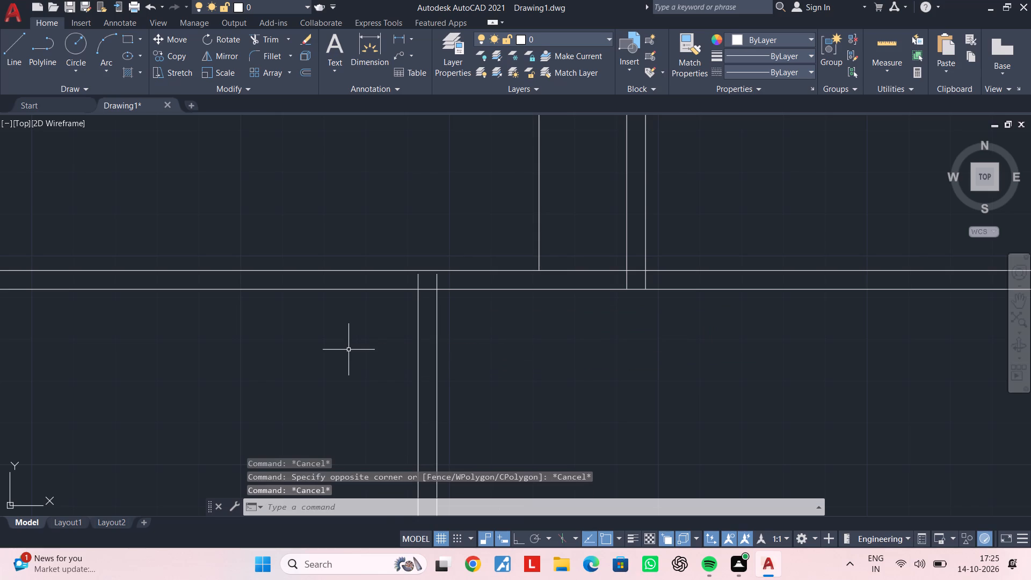
# Extend both lines of the moved partition up to the upper line of the horizontal wall above.
pyautogui.write('ex')
pyautogui.press('space')
pyautogui.click(469, 337)
pyautogui.click(353, 342)
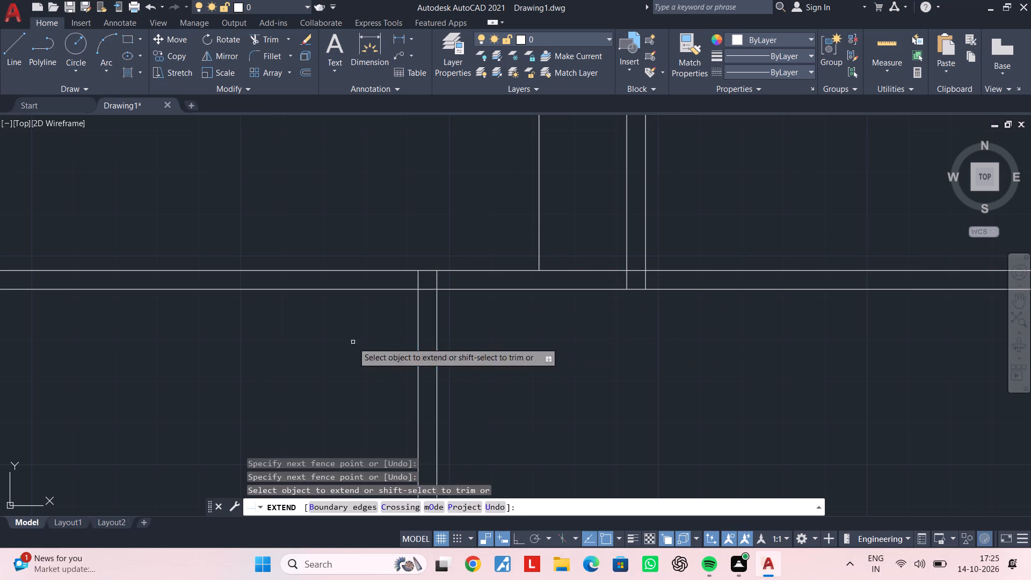
pyautogui.press('Escape')
pyautogui.press('Escape')
pyautogui.press('Escape')
pyautogui.press('Escape')
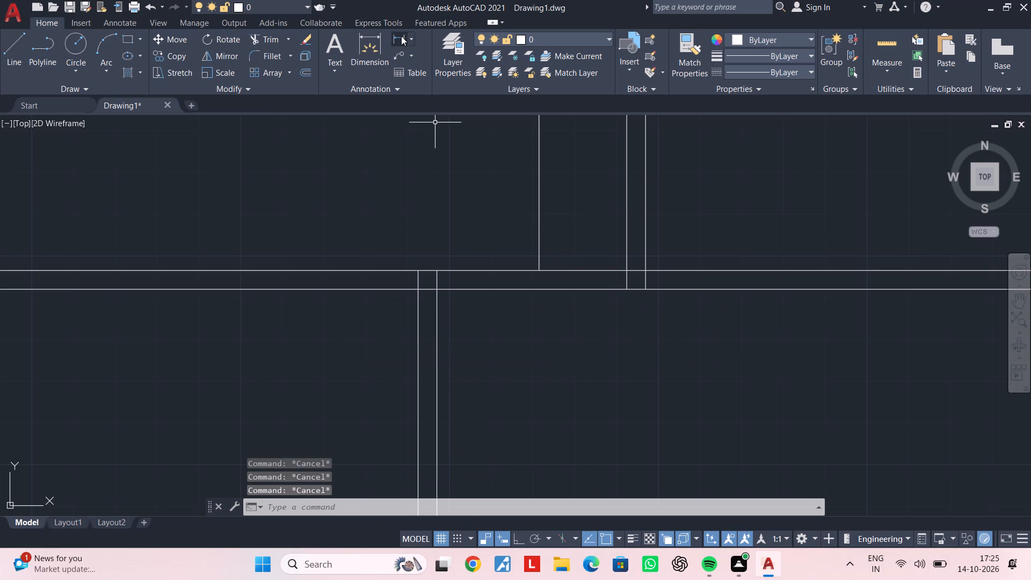
# Measure the horizontal distance from the lower end of the single vertical line to the moved partition's right face.
pyautogui.click(401, 36)
pyautogui.click(539, 272)
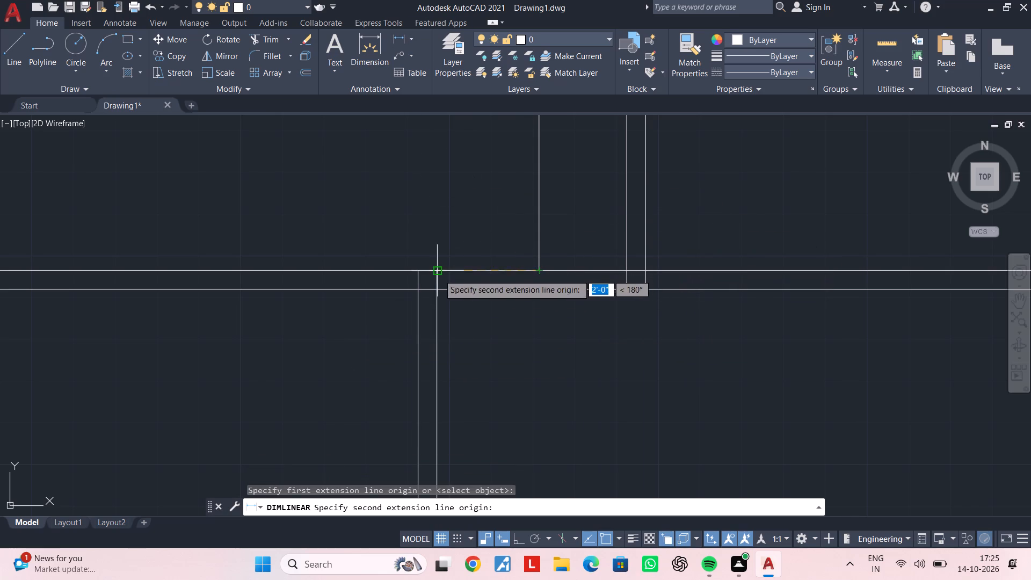
pyautogui.click(439, 275)
pyautogui.press('Escape')
pyautogui.press('Escape')
pyautogui.press('Escape')
pyautogui.press('Escape')
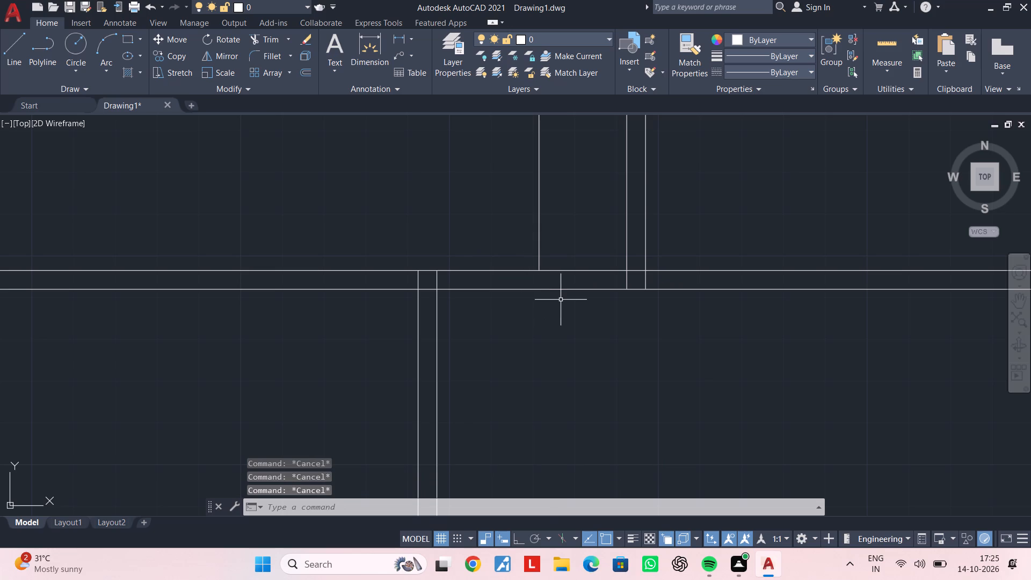
# Erase the single vertical line left of the double-line partition in the middle row of rooms.
pyautogui.moveTo(561, 300); pyautogui.dragTo(541, 354, button='middle')
pyautogui.scroll(-3, 541, 306)
pyautogui.scroll(2, 539, 262)
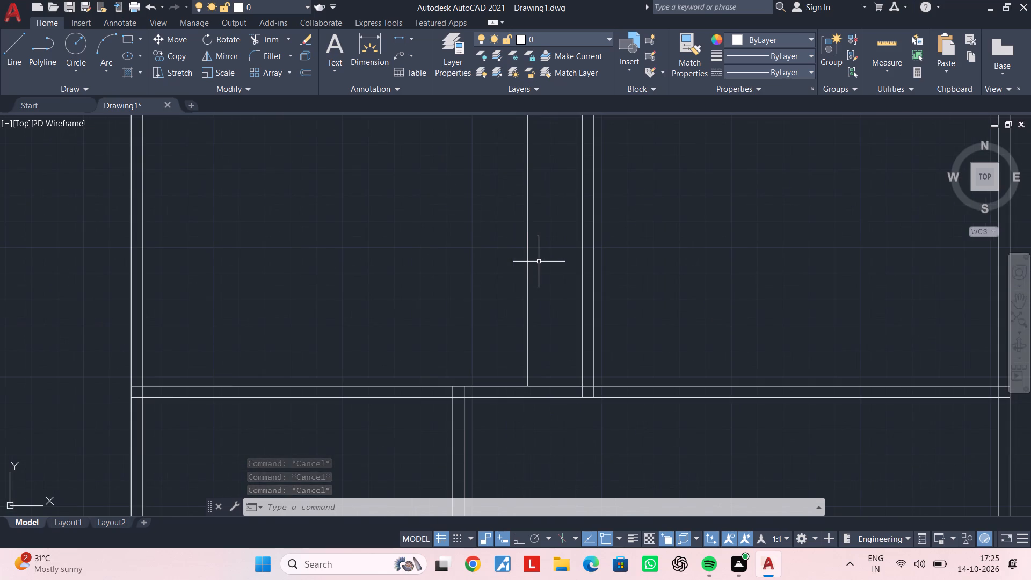
pyautogui.click(543, 261)
pyautogui.click(465, 265)
pyautogui.press('Delete')
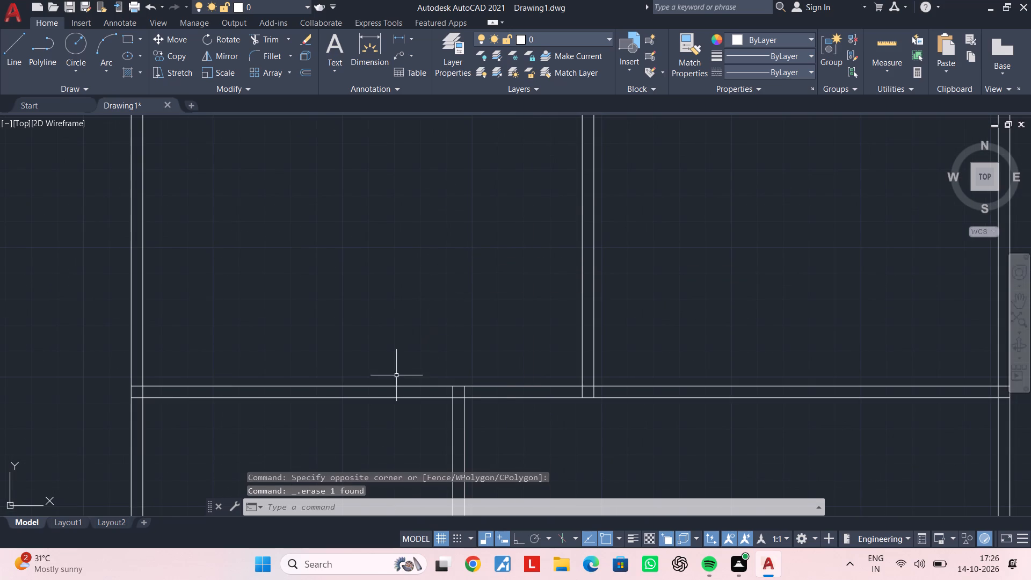
pyautogui.press('Escape')
pyautogui.press('Escape')
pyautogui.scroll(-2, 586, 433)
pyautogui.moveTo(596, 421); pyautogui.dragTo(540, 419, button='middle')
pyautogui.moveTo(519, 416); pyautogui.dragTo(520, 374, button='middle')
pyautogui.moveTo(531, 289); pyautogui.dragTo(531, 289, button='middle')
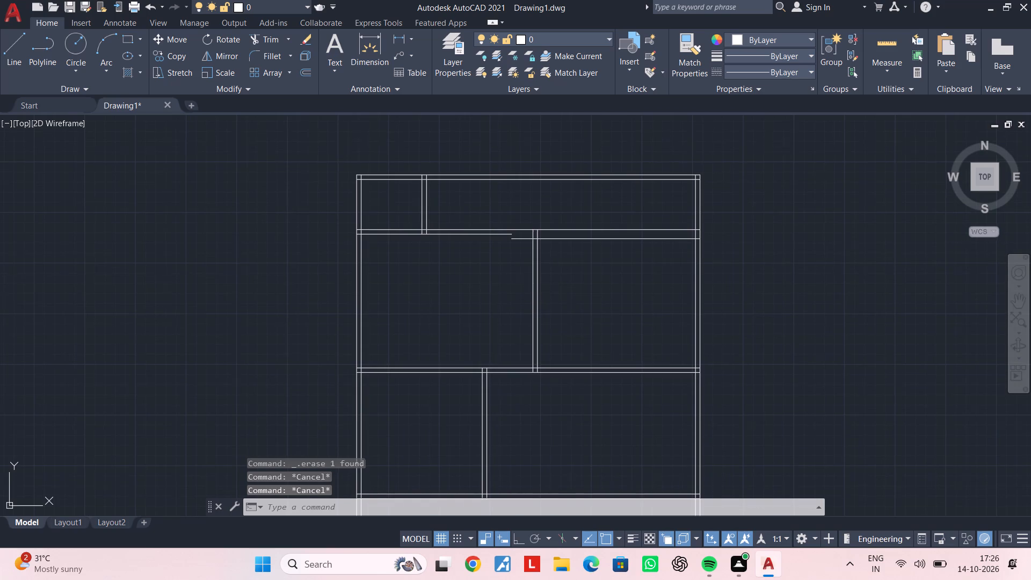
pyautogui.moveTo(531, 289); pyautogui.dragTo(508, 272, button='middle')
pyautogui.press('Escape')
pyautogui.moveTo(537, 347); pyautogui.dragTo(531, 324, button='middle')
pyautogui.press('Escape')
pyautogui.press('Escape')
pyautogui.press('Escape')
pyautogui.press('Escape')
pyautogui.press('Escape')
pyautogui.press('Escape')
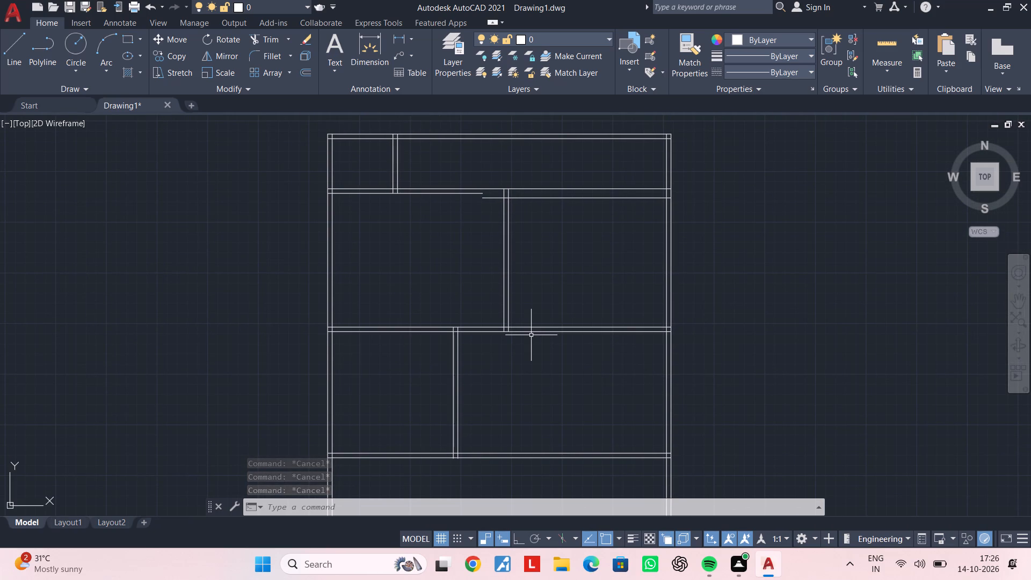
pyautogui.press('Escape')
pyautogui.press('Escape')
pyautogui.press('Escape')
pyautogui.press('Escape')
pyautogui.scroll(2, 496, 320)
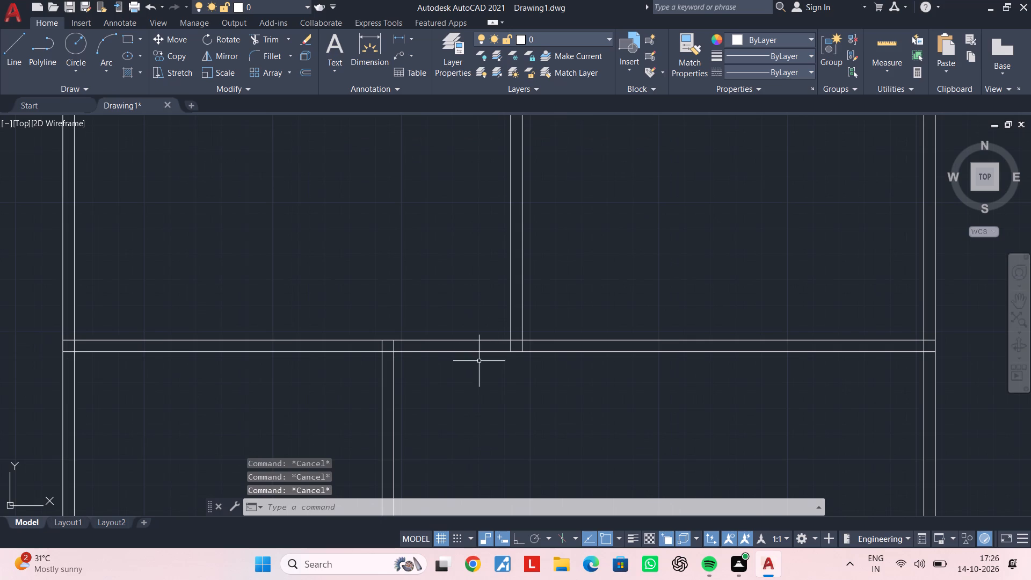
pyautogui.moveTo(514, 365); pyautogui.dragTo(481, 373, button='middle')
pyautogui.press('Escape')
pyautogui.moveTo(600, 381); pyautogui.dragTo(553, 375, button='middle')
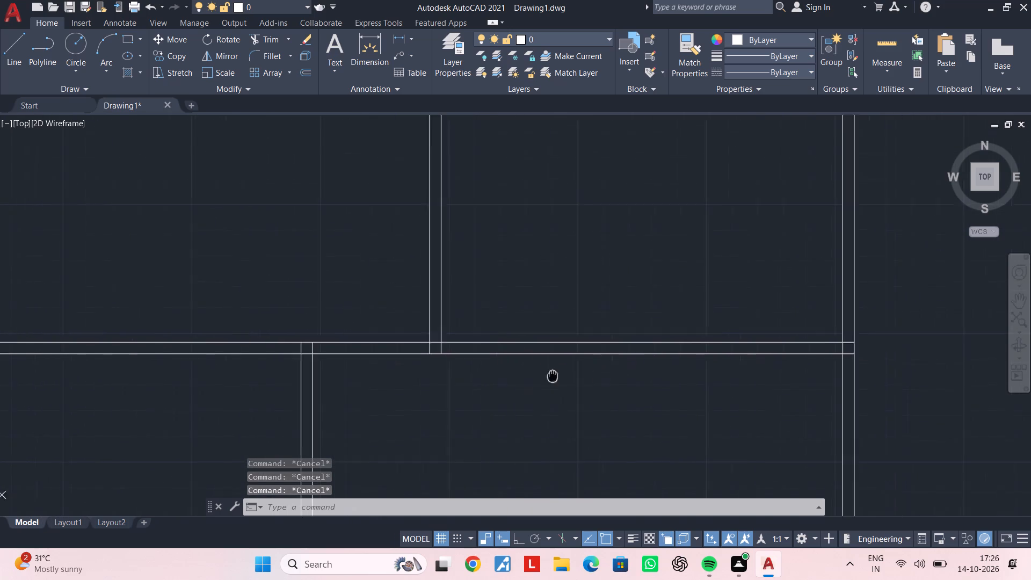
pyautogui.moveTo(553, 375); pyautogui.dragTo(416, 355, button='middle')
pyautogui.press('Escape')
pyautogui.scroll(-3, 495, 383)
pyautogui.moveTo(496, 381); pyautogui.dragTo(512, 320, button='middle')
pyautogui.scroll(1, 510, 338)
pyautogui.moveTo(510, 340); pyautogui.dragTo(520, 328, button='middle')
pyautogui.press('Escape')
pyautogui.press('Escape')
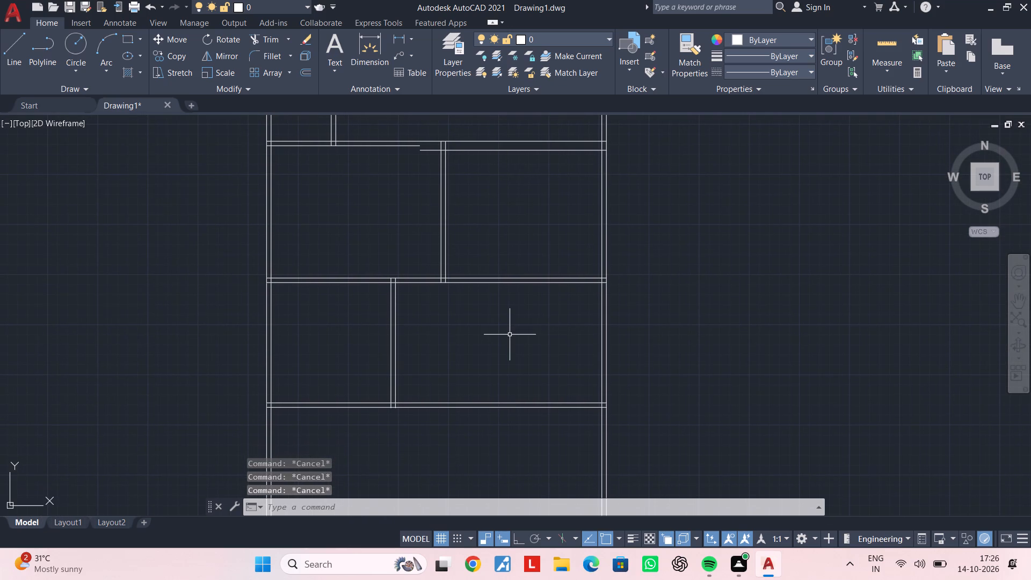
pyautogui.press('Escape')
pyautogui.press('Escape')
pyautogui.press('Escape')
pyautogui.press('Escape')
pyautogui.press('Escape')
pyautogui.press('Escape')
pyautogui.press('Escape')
# Offset the inner face of the rightmost wall 3'6" to the left.
pyautogui.scroll(2, 605, 283)
pyautogui.moveTo(527, 311); pyautogui.dragTo(558, 311, button='middle')
pyautogui.press('Escape')
pyautogui.press('Escape')
pyautogui.press('Escape')
pyautogui.press('Escape')
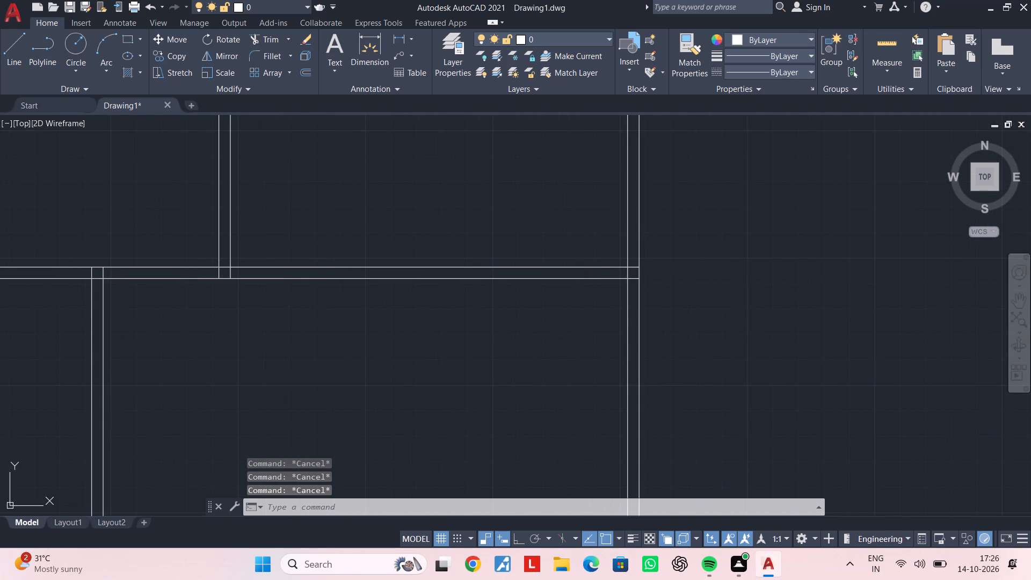
pyautogui.write('of')
pyautogui.press('space')
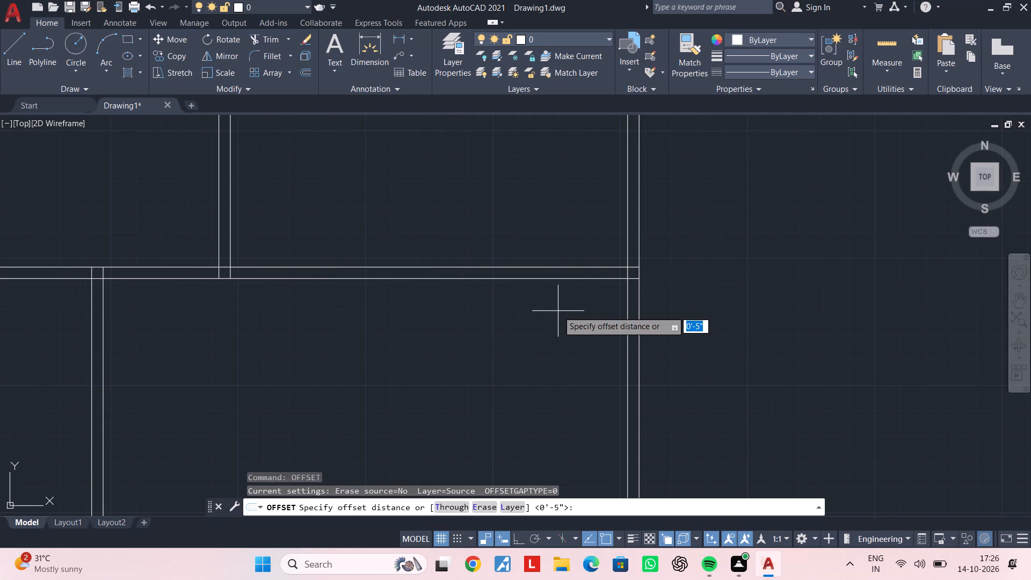
pyautogui.write('3\'6"')
pyautogui.press('Return')
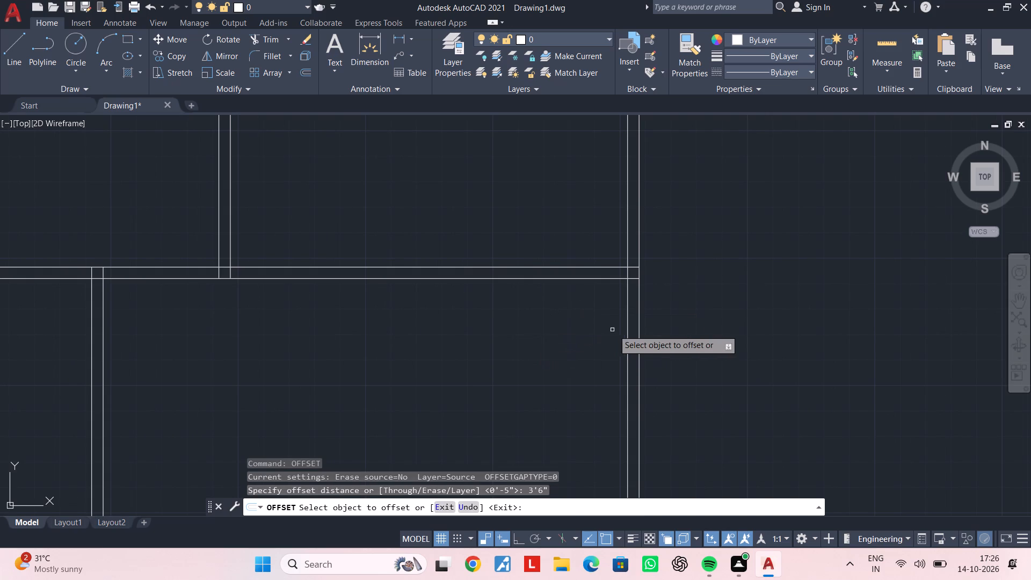
pyautogui.click(627, 331)
pyautogui.click(538, 341)
pyautogui.press('Escape')
pyautogui.press('Escape')
# Trim the 3'6" offset vertical line above the horizontal wall between the middle and lower rooms.
pyautogui.write('tr')
pyautogui.press('space')
pyautogui.click(567, 240)
pyautogui.click(501, 245)
pyautogui.press('Escape')
pyautogui.press('Escape')
pyautogui.press('Escape')
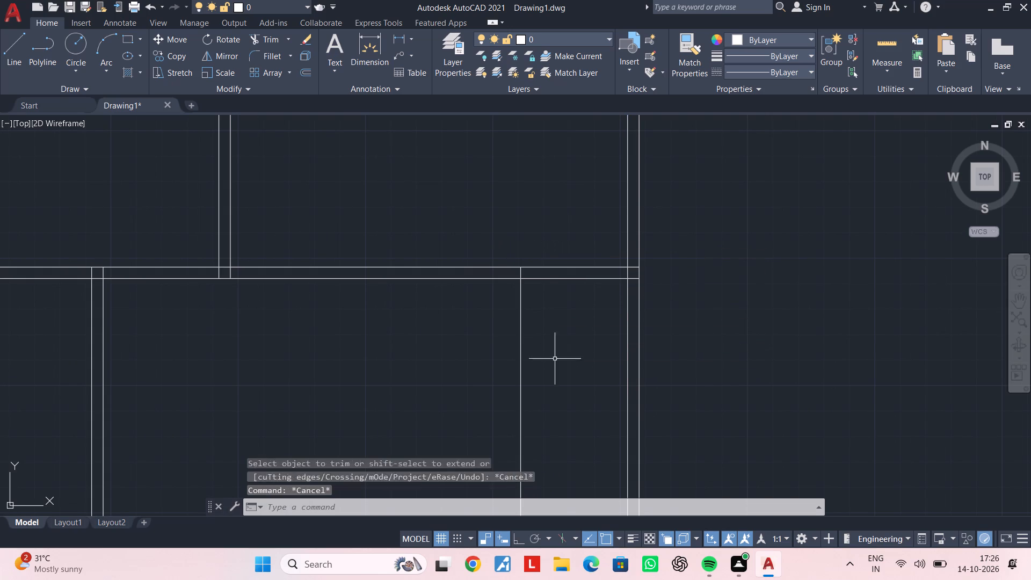
pyautogui.press('Escape')
pyautogui.press('Escape')
pyautogui.press('Escape')
pyautogui.press('Escape')
pyautogui.press('Escape')
pyautogui.press('Escape')
pyautogui.press('Escape')
pyautogui.press('Escape')
# Offset the lower face of the horizontal wall above the lower-right room 3' downward.
pyautogui.write("of 3'")
pyautogui.press('Return')
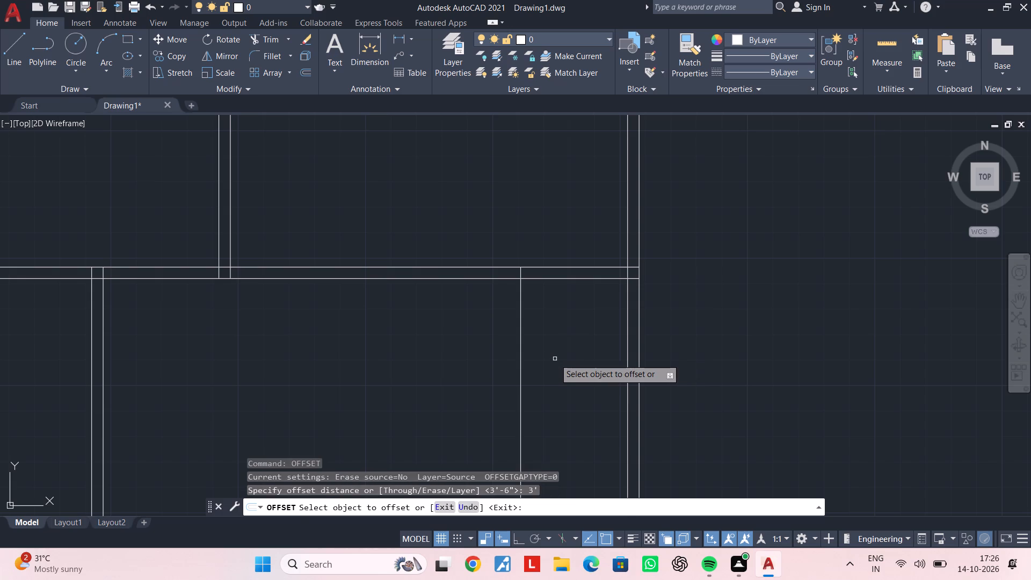
pyautogui.click(579, 279)
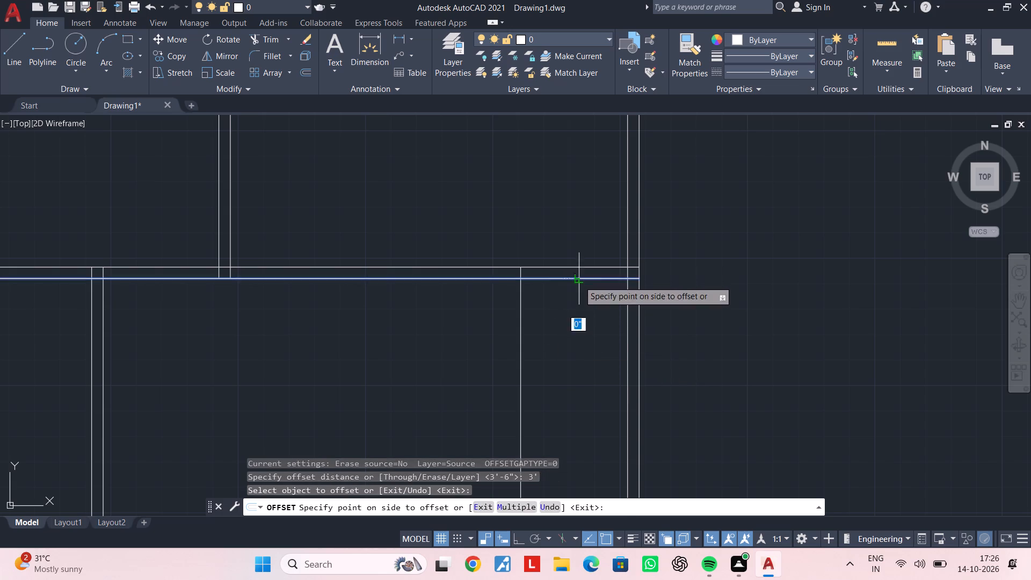
pyautogui.click(580, 366)
pyautogui.press('Escape')
pyautogui.press('Escape')
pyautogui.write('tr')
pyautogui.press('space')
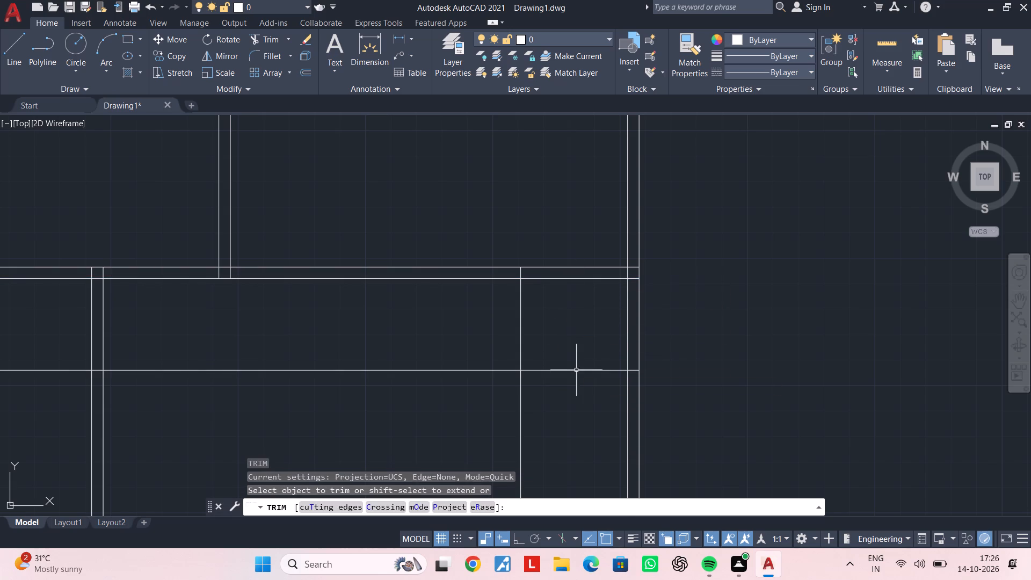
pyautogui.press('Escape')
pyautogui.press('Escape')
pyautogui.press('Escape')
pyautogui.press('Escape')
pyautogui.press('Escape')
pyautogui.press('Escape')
# Offset the new horizontal line 4.5" downward and the new vertical line 4.5" to the left for wall thickness.
pyautogui.write('of 4.5"')
pyautogui.press('Return')
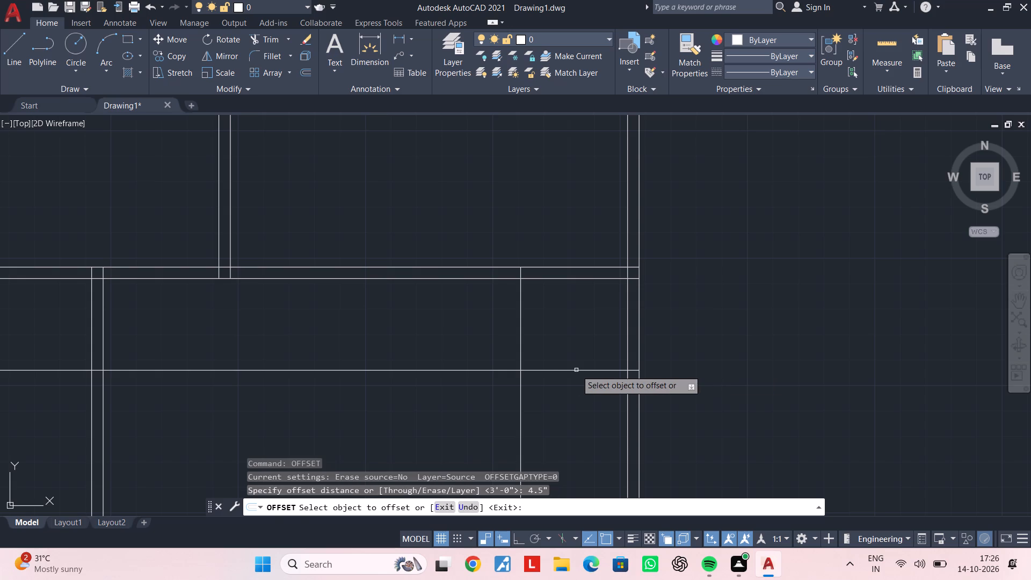
pyautogui.click(594, 369)
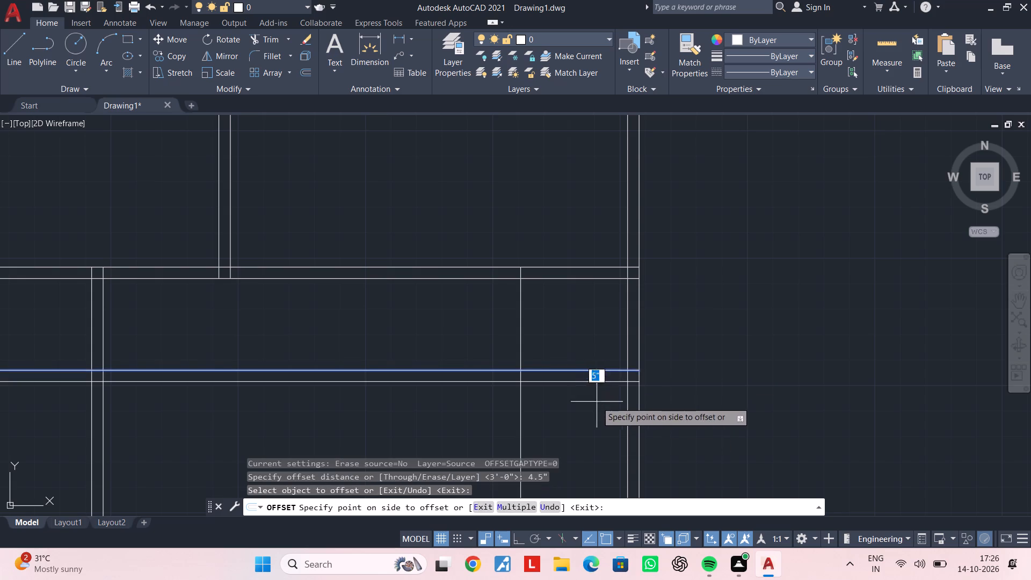
pyautogui.click(597, 402)
pyautogui.click(520, 352)
pyautogui.click(471, 355)
pyautogui.press('Escape')
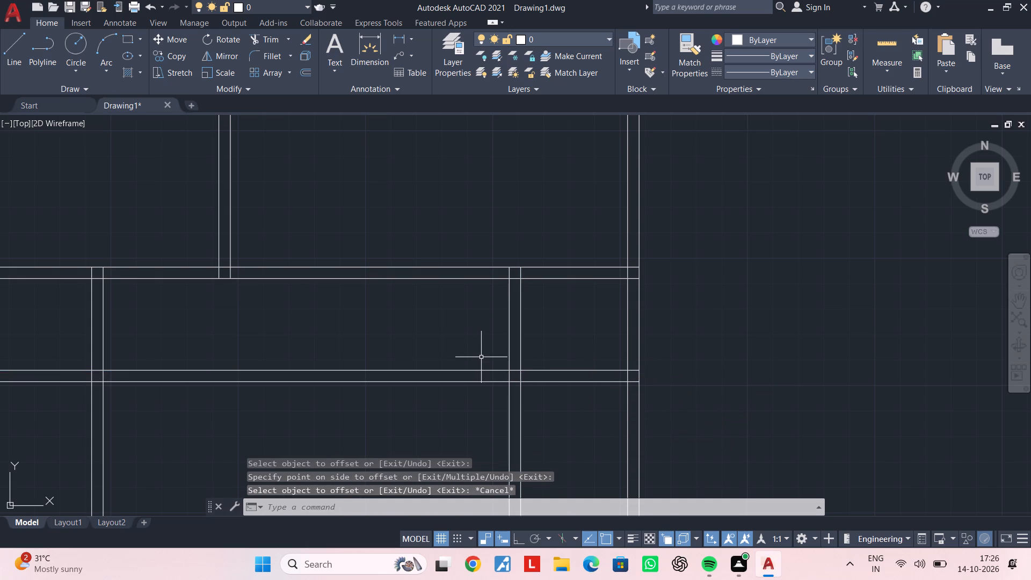
pyautogui.press('Escape')
# Trim the new horizontal lines left of the small corner enclosure and its vertical lines below the enclosure.
pyautogui.press('t')
pyautogui.write('r')
pyautogui.press('space')
pyautogui.click(488, 346)
pyautogui.click(490, 419)
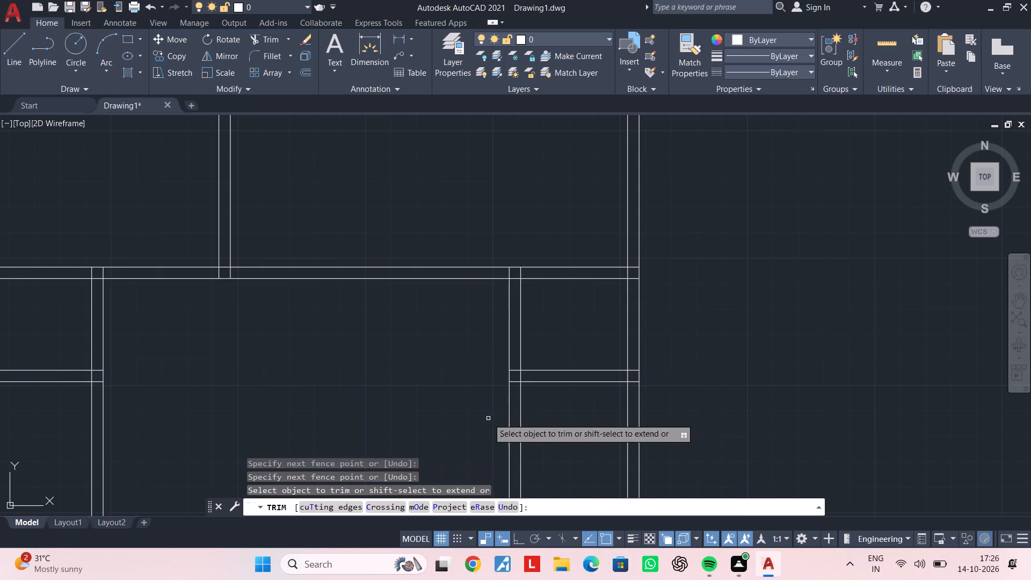
pyautogui.click(470, 410)
pyautogui.click(543, 410)
pyautogui.press('Escape')
pyautogui.press('Escape')
# Erase the two leftover horizontal wall lines crossing the lower-left room and its partition.
pyautogui.click(68, 353)
pyautogui.click(46, 403)
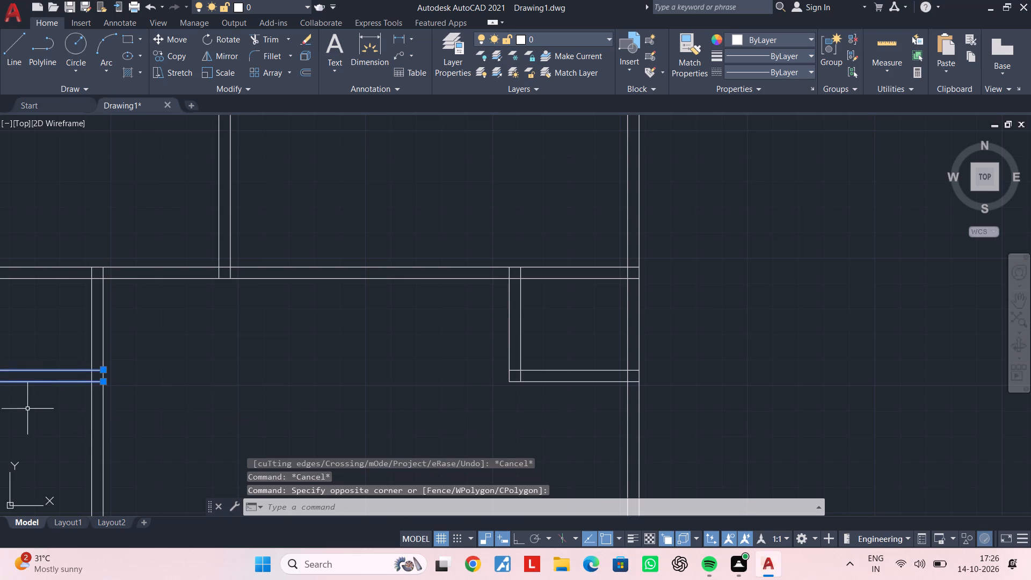
pyautogui.press('Delete')
pyautogui.press('Escape')
pyautogui.moveTo(482, 269); pyautogui.dragTo(439, 203, button='middle')
pyautogui.press('Escape')
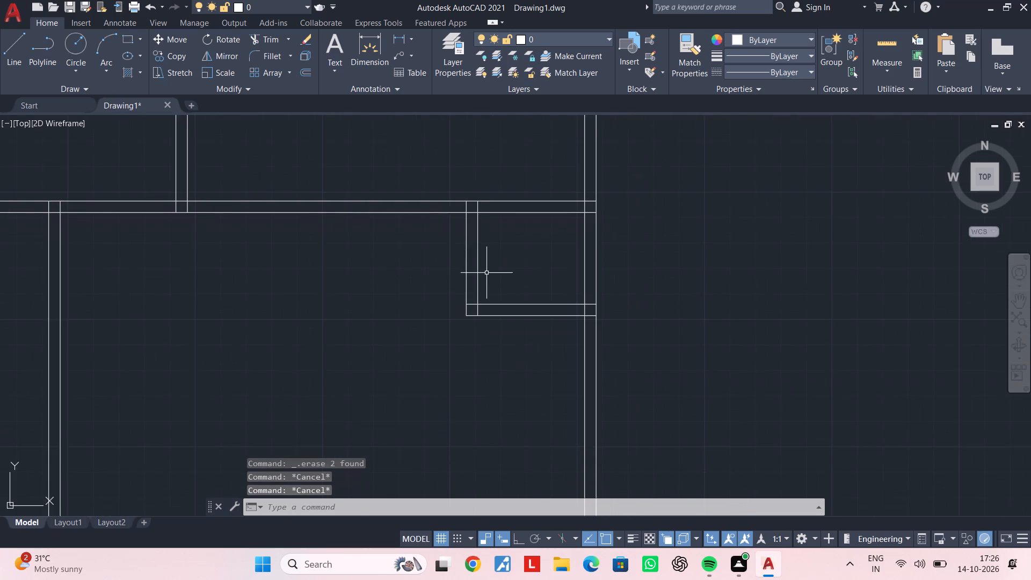
# Offset the bottom line of the small corner enclosure 8'3" downward.
pyautogui.moveTo(487, 273); pyautogui.dragTo(478, 248, button='middle')
pyautogui.press('Escape')
pyautogui.press('Escape')
pyautogui.press('Escape')
pyautogui.press('Escape')
pyautogui.write('of')
pyautogui.press('space')
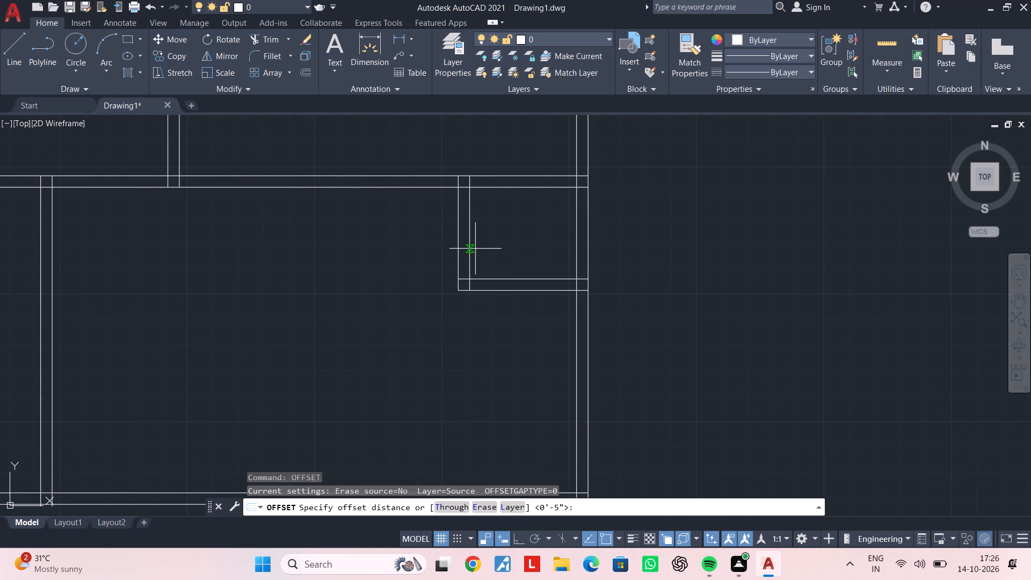
pyautogui.write('8\'3"')
pyautogui.press('Return')
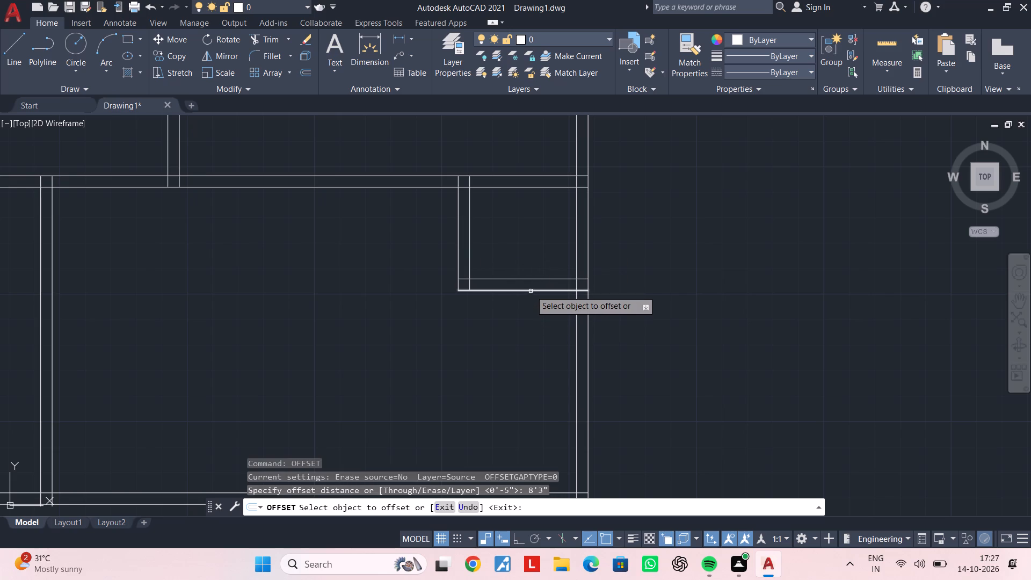
pyautogui.click(531, 291)
pyautogui.scroll(-1, 530, 310)
pyautogui.moveTo(531, 324); pyautogui.dragTo(532, 227, button='middle')
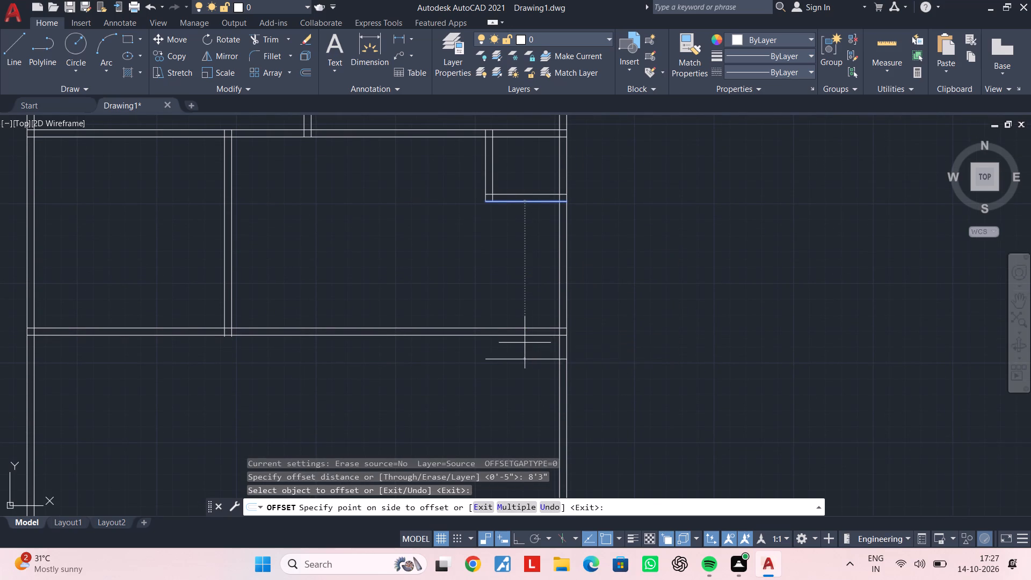
pyautogui.click(525, 343)
pyautogui.press('Escape')
pyautogui.press('Escape')
# Trim the two horizontal wall lines right of the lower-left room and erase their leftover pieces inside the right exterior wall.
pyautogui.write('tr')
pyautogui.press('space')
pyautogui.click(520, 344)
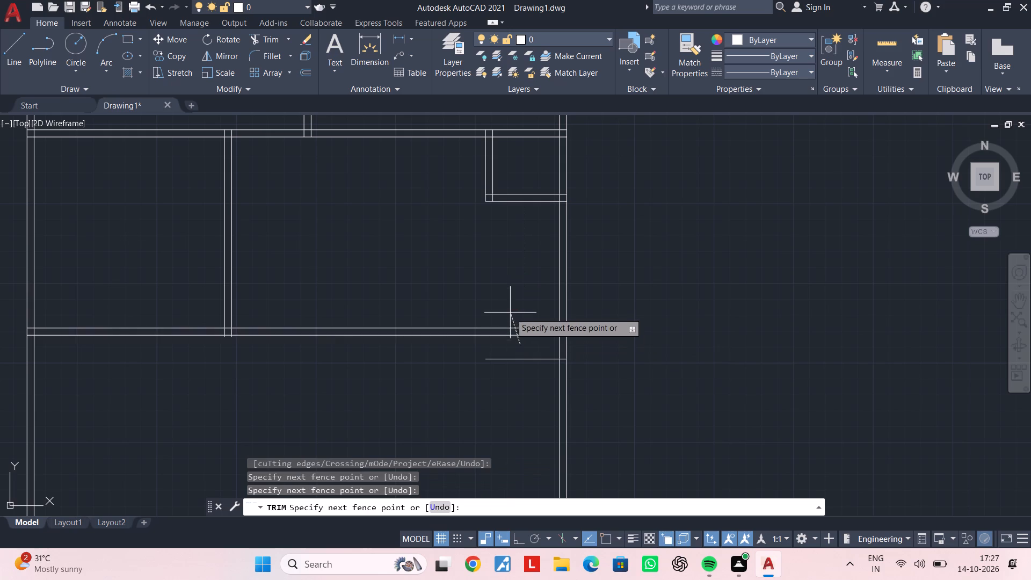
pyautogui.click(510, 308)
pyautogui.press('Escape')
pyautogui.click(510, 304)
pyautogui.click(609, 340)
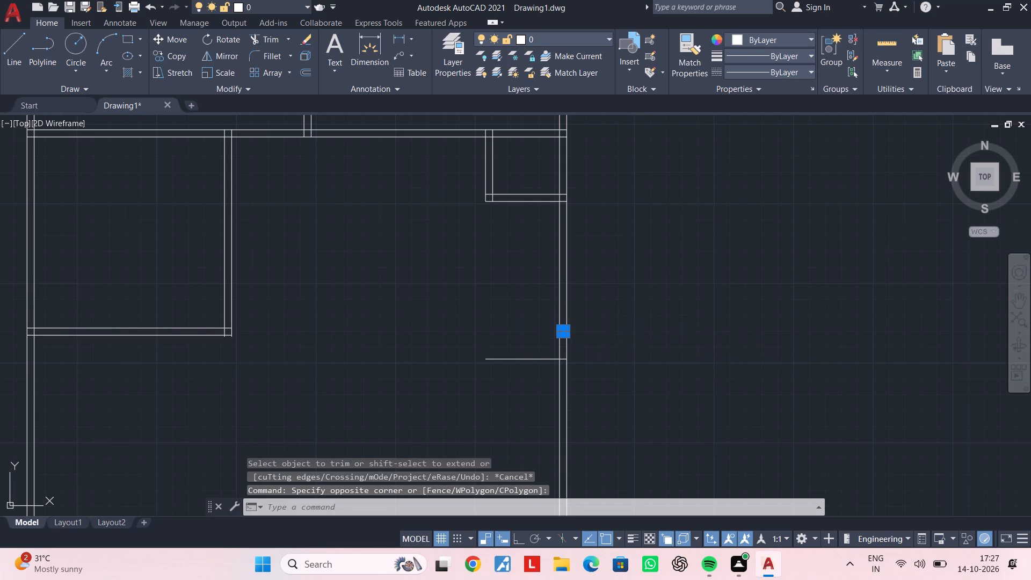
pyautogui.press('Delete')
pyautogui.press('Escape')
pyautogui.press('Escape')
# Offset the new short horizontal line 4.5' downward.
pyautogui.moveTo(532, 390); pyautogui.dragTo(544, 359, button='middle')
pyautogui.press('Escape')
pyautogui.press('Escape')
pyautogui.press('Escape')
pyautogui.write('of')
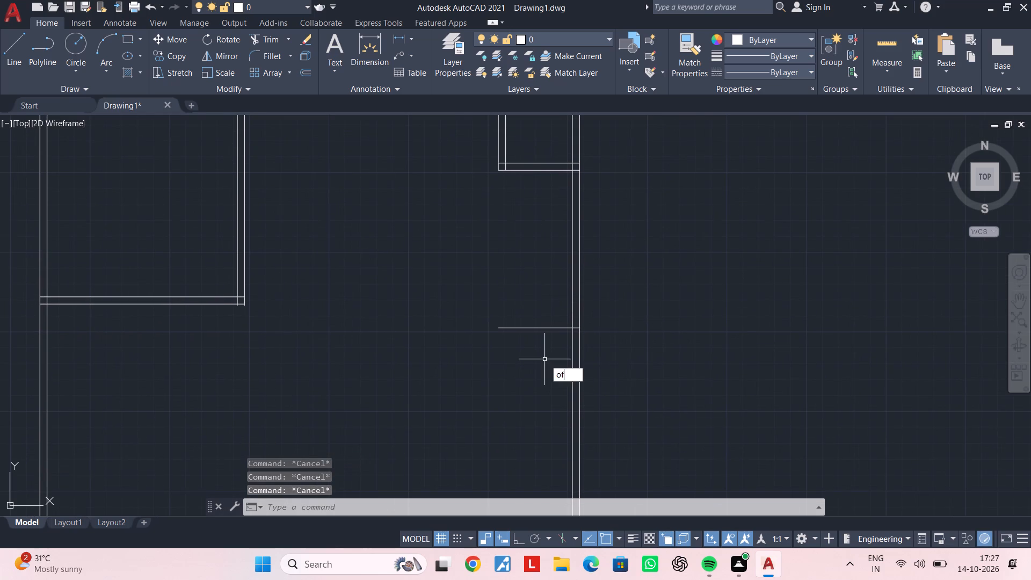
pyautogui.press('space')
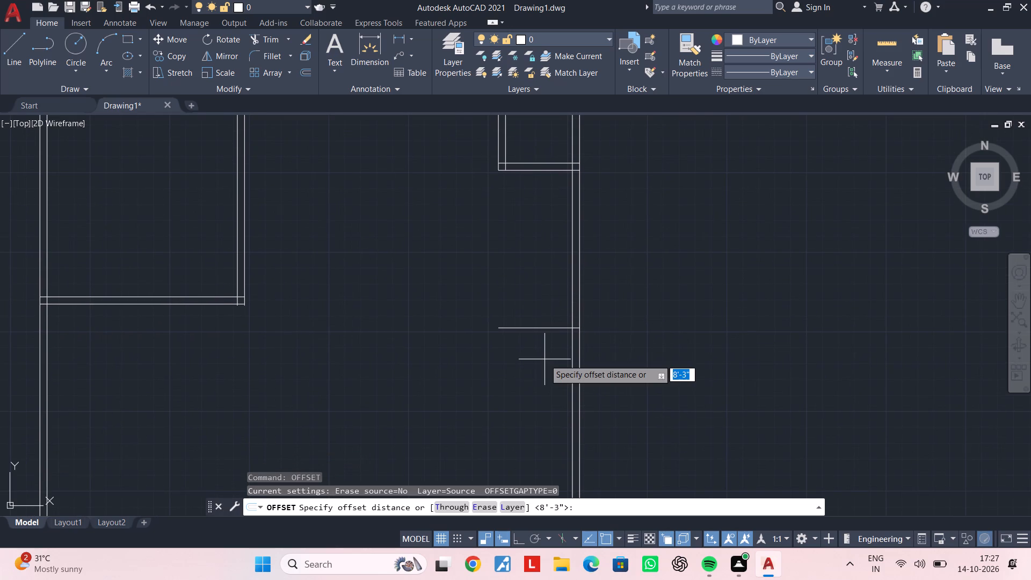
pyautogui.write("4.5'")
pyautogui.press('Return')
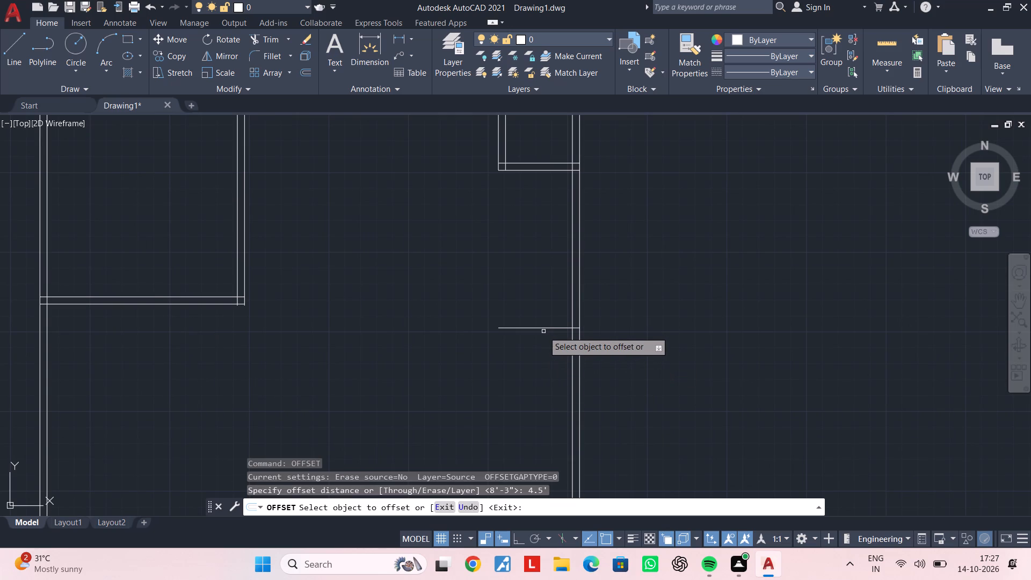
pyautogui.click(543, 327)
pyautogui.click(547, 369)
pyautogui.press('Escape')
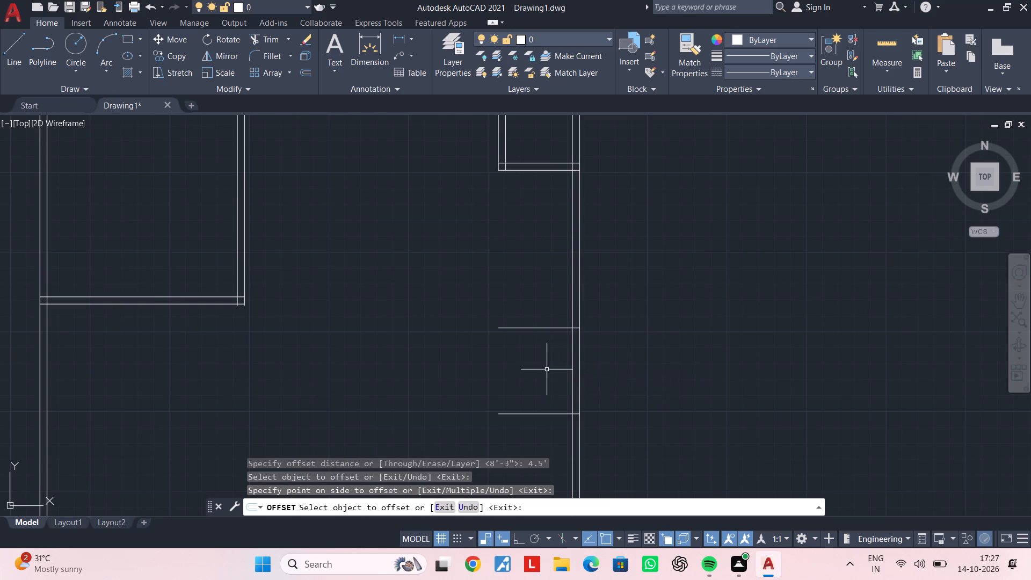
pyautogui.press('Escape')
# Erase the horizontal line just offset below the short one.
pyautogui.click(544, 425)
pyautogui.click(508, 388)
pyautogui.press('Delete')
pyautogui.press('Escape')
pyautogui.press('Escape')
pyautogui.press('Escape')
# Offset the short horizontal line below the corner enclosure 4.5" downward for wall thickness.
pyautogui.write('of 4.5"')
pyautogui.press('Return')
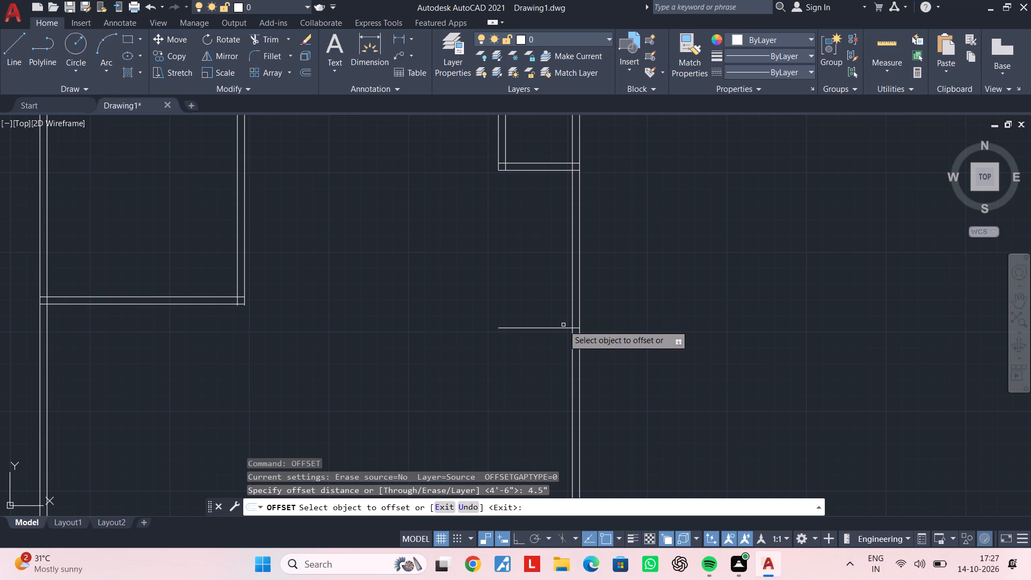
pyautogui.click(550, 328)
pyautogui.click(555, 352)
pyautogui.press('space')
# Offset the inner line of the right exterior wall 5' to the left.
pyautogui.press('space')
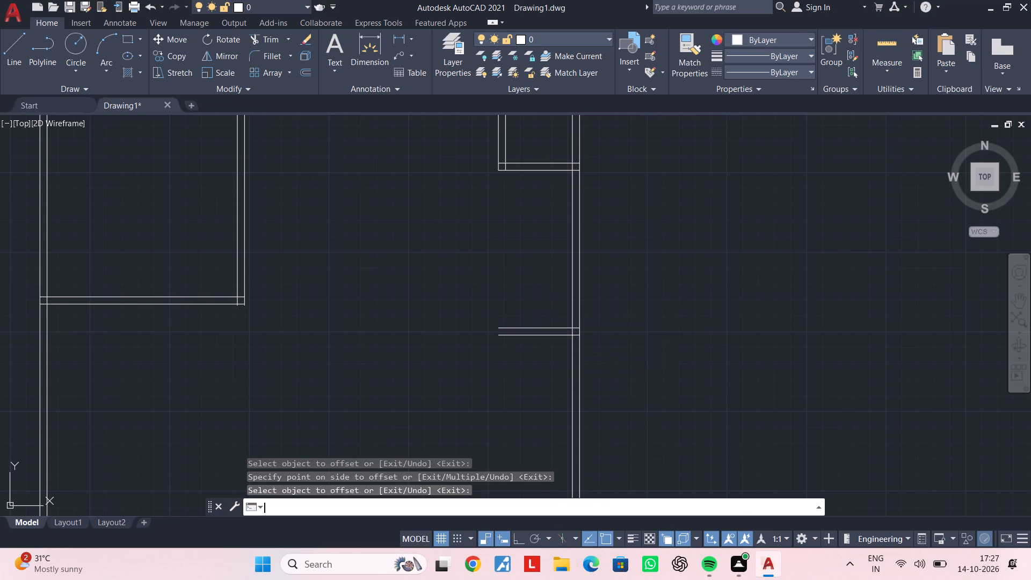
pyautogui.write("5'")
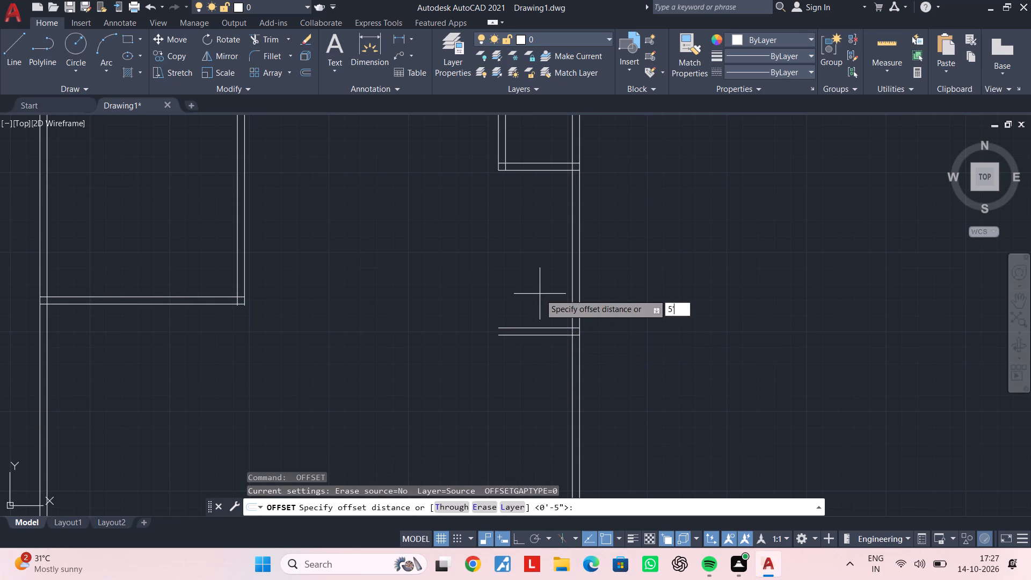
pyautogui.press('Return')
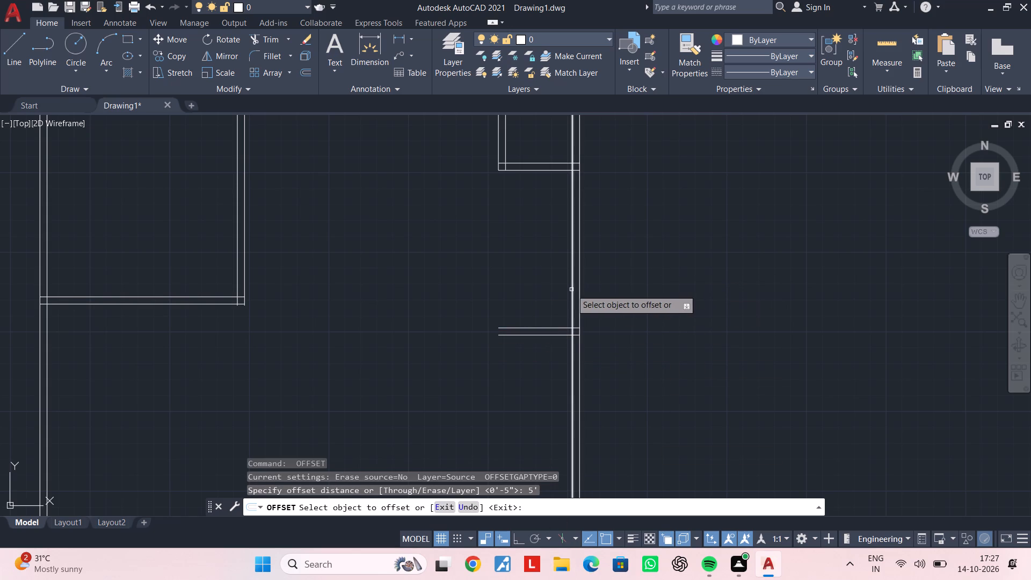
pyautogui.click(571, 289)
pyautogui.click(459, 292)
pyautogui.press('space')
# Offset the new vertical line 4.5" to the left for wall thickness.
pyautogui.press('space')
pyautogui.write('4.5"')
pyautogui.press('Return')
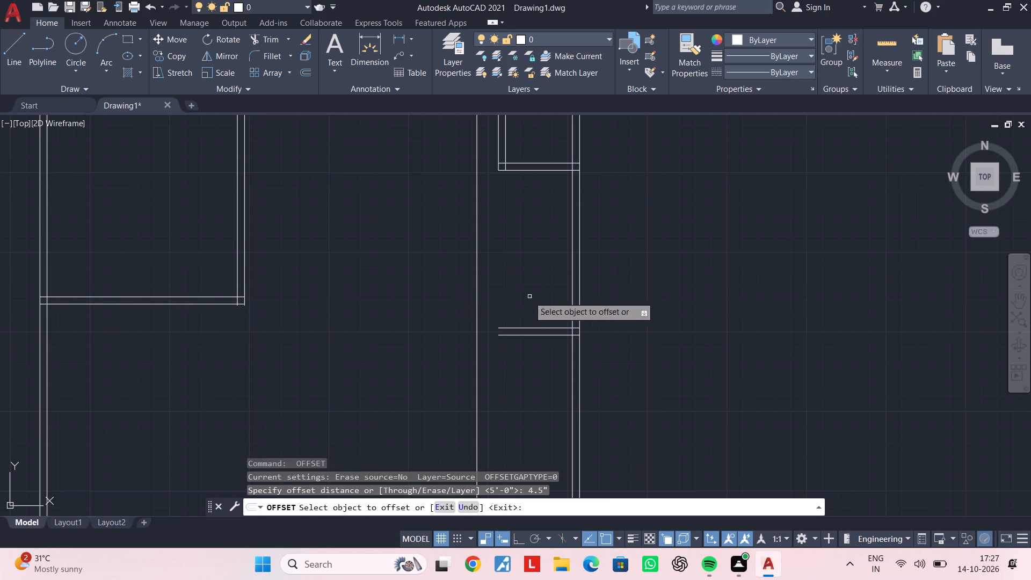
pyautogui.click(476, 298)
pyautogui.click(408, 300)
pyautogui.press('Escape')
pyautogui.press('Escape')
pyautogui.press('Escape')
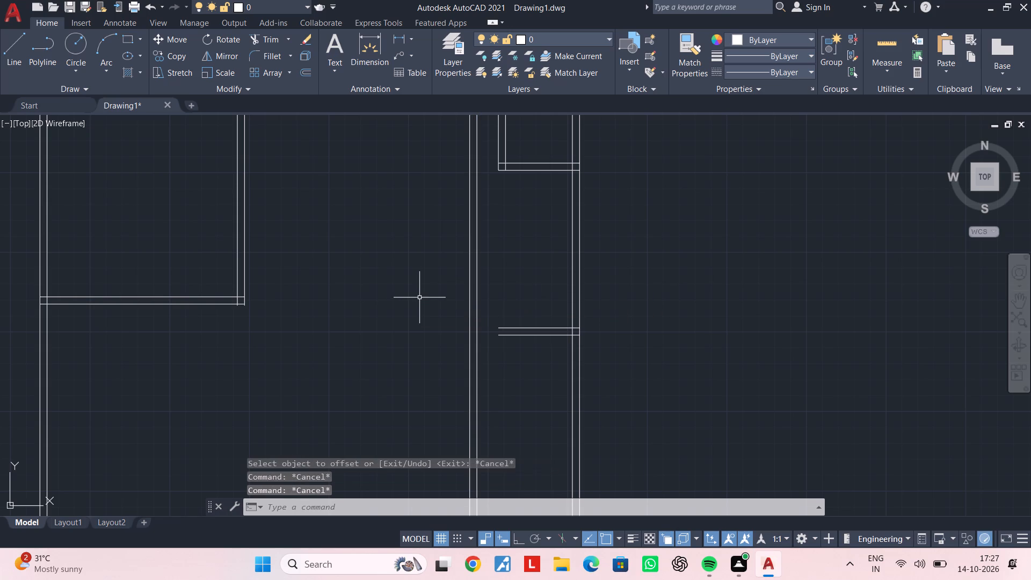
pyautogui.press('Escape')
pyautogui.press('Escape')
pyautogui.press('Escape')
pyautogui.press('Escape')
pyautogui.press('Escape')
pyautogui.press('Escape')
pyautogui.press('Escape')
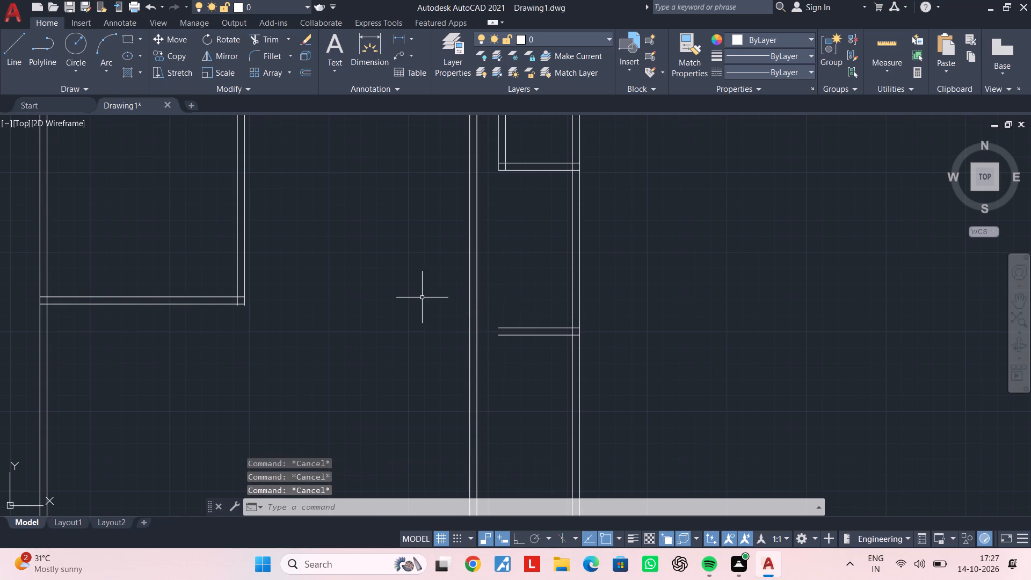
# Trim the two new vertical wall lines above the horizontal wall that tops the lower rooms.
pyautogui.moveTo(507, 215); pyautogui.dragTo(498, 266, button='middle')
pyautogui.press('Escape')
pyautogui.press('Escape')
pyautogui.press('Escape')
pyautogui.moveTo(498, 262); pyautogui.dragTo(496, 287, button='middle')
pyautogui.press('Escape')
pyautogui.press('Escape')
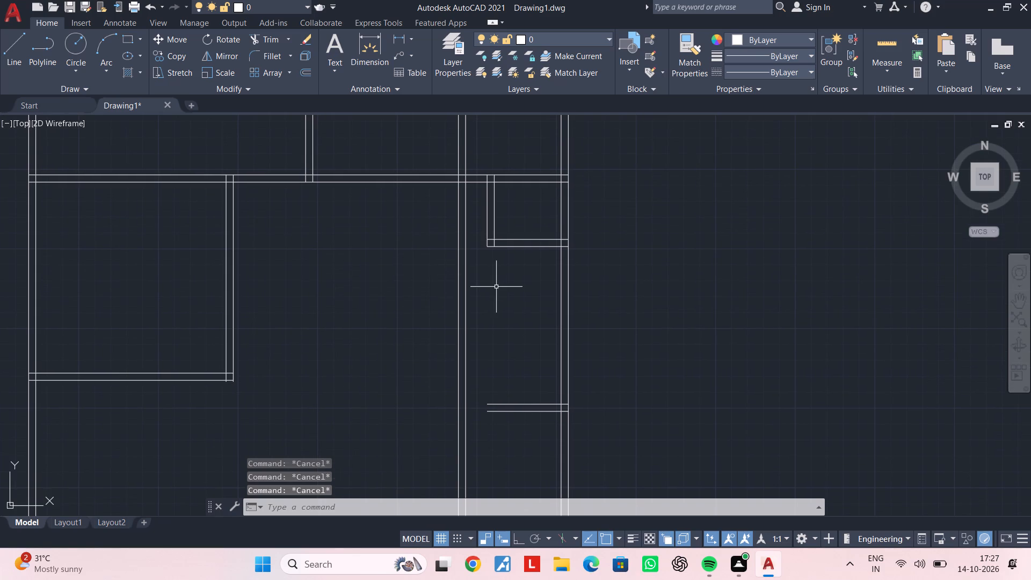
pyautogui.press('Escape')
pyautogui.write('tr')
pyautogui.press('Escape')
pyautogui.press('Escape')
pyautogui.press('Escape')
pyautogui.write('yt')
pyautogui.press('Escape')
pyautogui.write('tr')
pyautogui.press('space')
pyautogui.click(501, 126)
pyautogui.click(432, 153)
pyautogui.press('Escape')
pyautogui.press('Escape')
pyautogui.press('Escape')
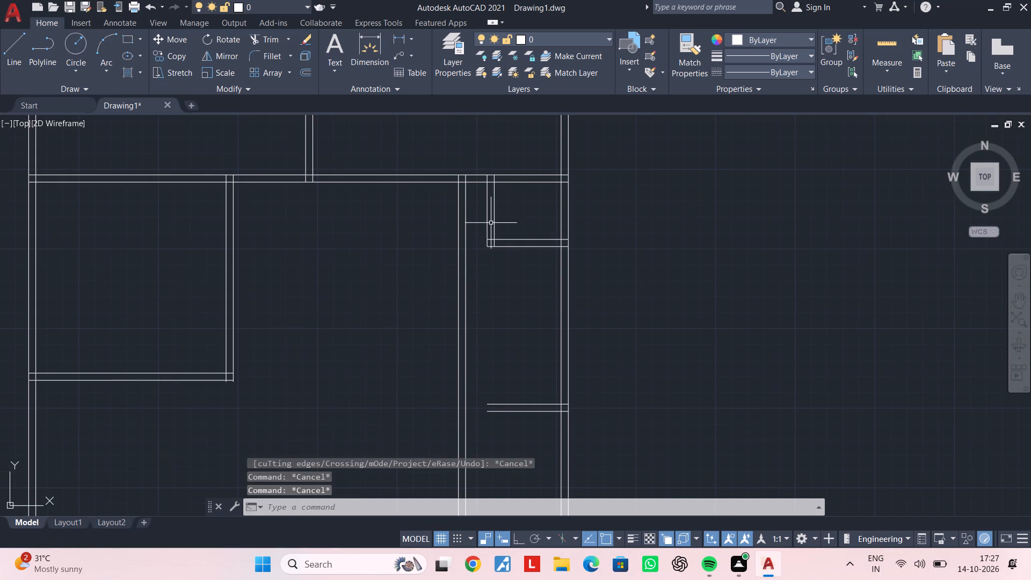
# Extend the corner enclosure's two bottom wall lines left to the new vertical wall.
pyautogui.press('r')
pyautogui.press('Escape')
pyautogui.write('ex')
pyautogui.press('space')
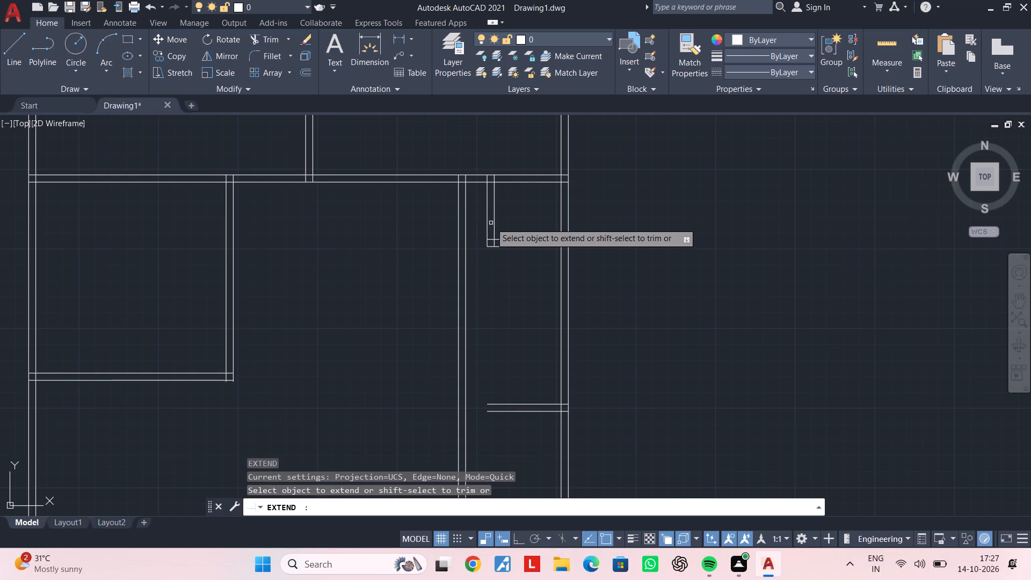
pyautogui.click(507, 229)
pyautogui.click(509, 269)
pyautogui.click(479, 233)
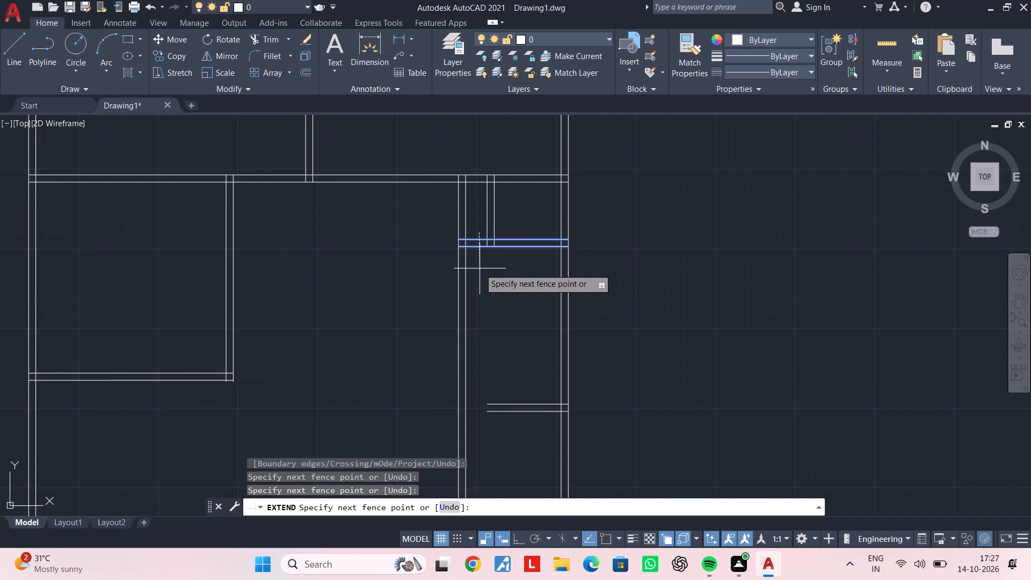
pyautogui.click(480, 271)
pyautogui.press('Escape')
pyautogui.press('Escape')
pyautogui.press('Escape')
pyautogui.press('Escape')
pyautogui.press('Escape')
pyautogui.press('Escape')
pyautogui.press('Escape')
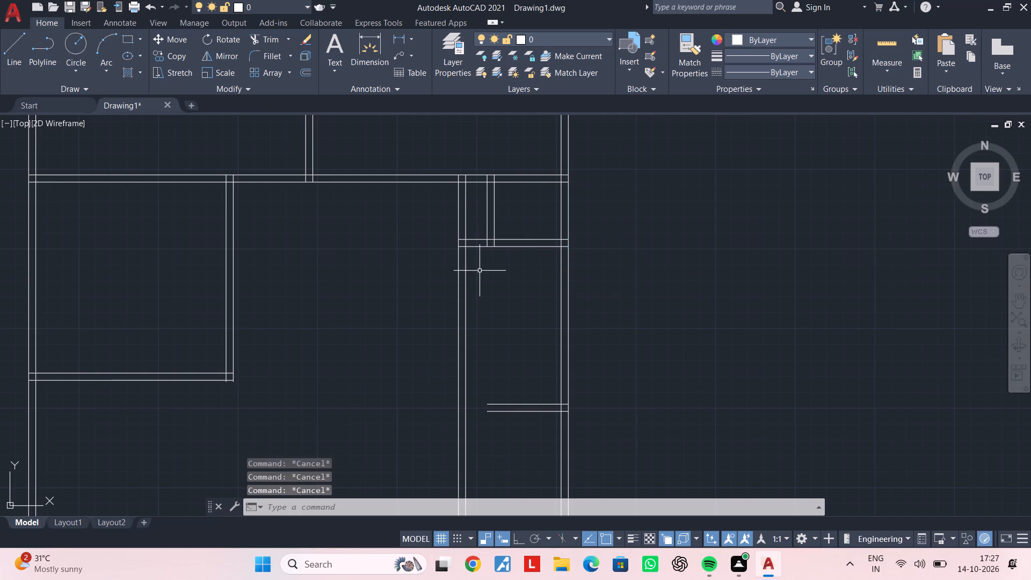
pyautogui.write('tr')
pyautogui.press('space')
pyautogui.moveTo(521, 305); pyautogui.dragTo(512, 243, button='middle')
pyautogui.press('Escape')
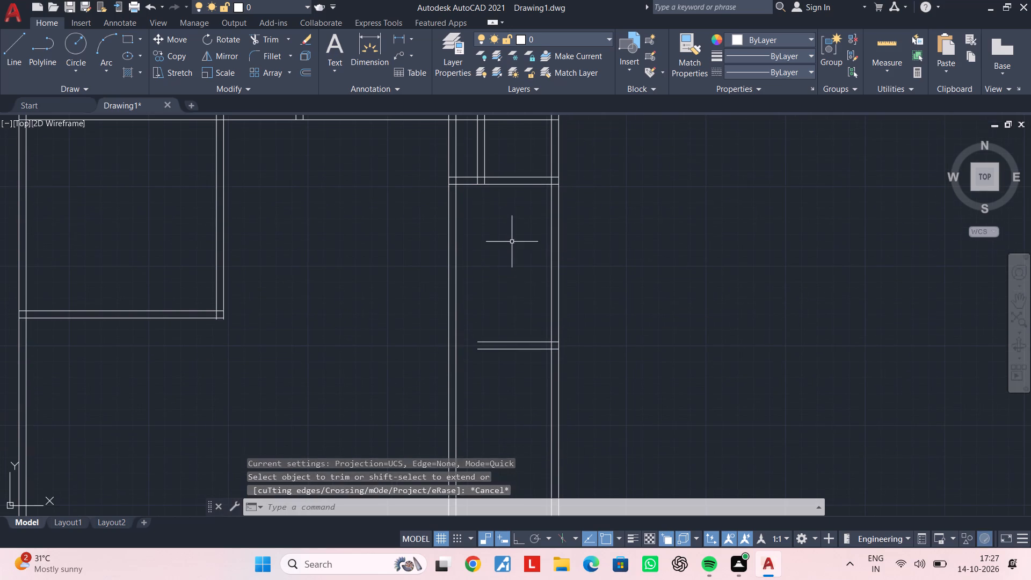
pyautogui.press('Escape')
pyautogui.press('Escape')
# Extend the lower pair of short horizontal wall lines left to the new vertical wall.
pyautogui.write('ex')
pyautogui.press('space')
pyautogui.click(509, 279)
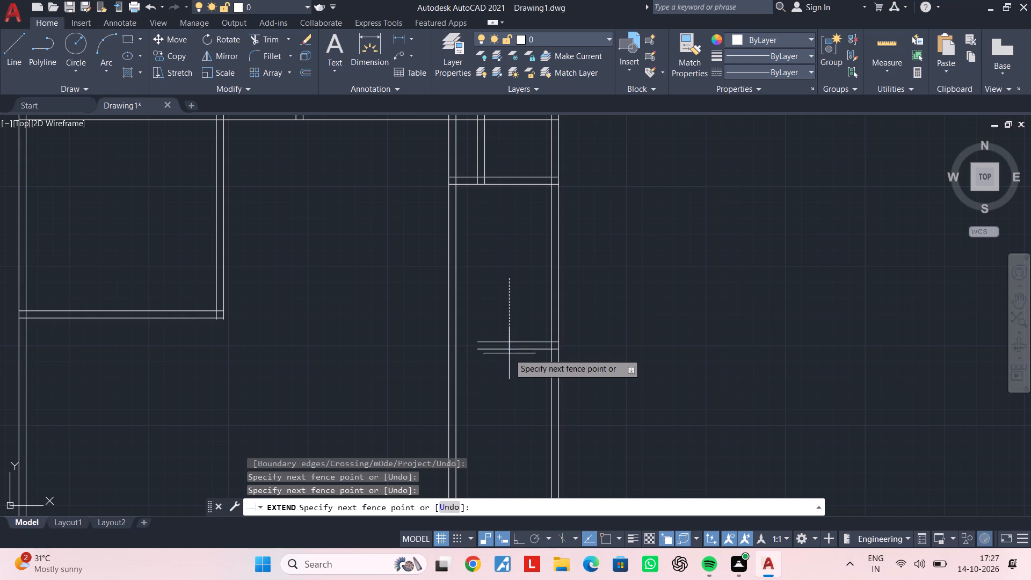
pyautogui.click(508, 359)
pyautogui.click(489, 316)
pyautogui.click(470, 385)
pyautogui.press('Escape')
pyautogui.scroll(-1, 479, 377)
pyautogui.moveTo(482, 368); pyautogui.dragTo(484, 313, button='middle')
pyautogui.press('Escape')
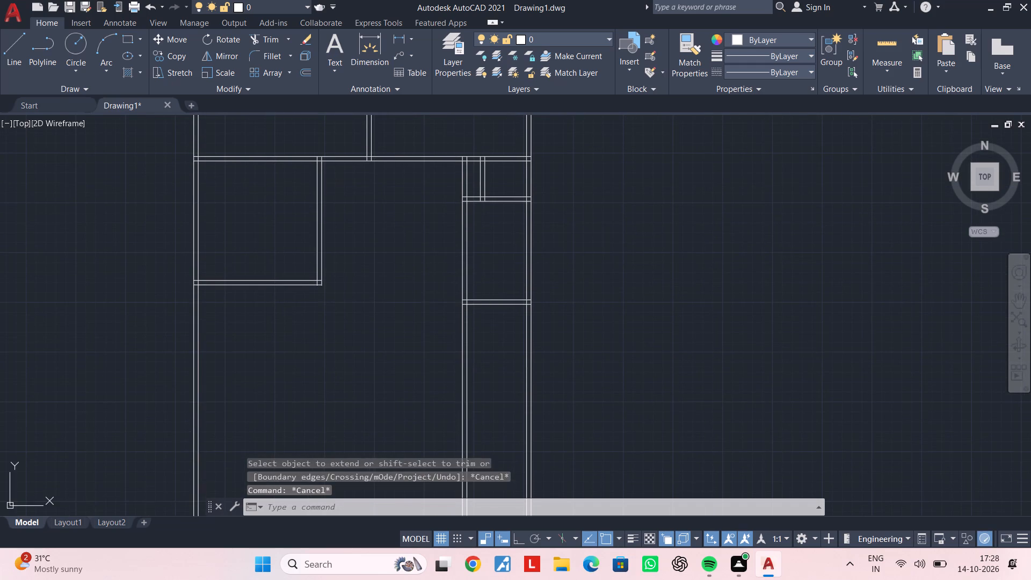
pyautogui.press('Escape')
pyautogui.press('Escape')
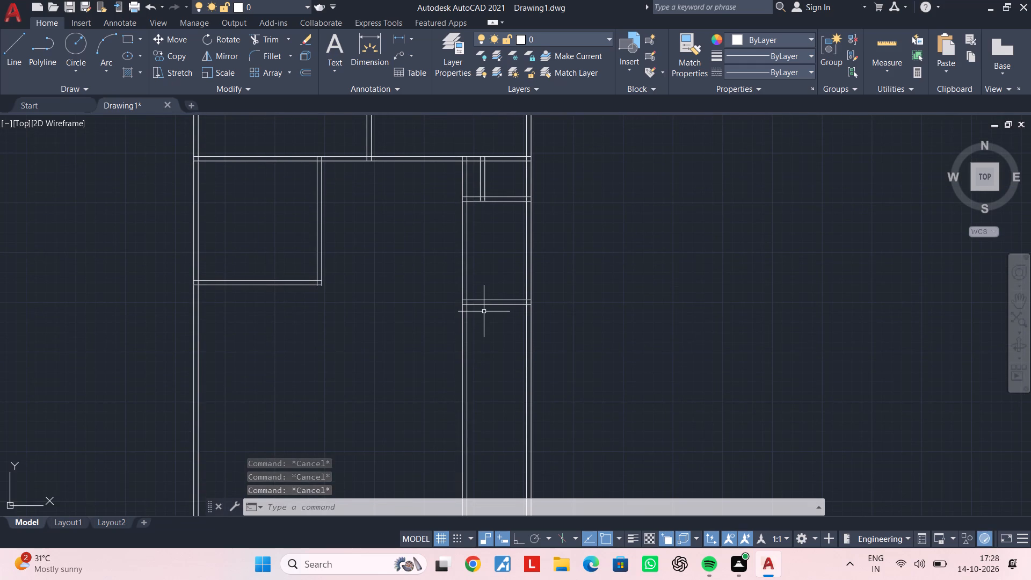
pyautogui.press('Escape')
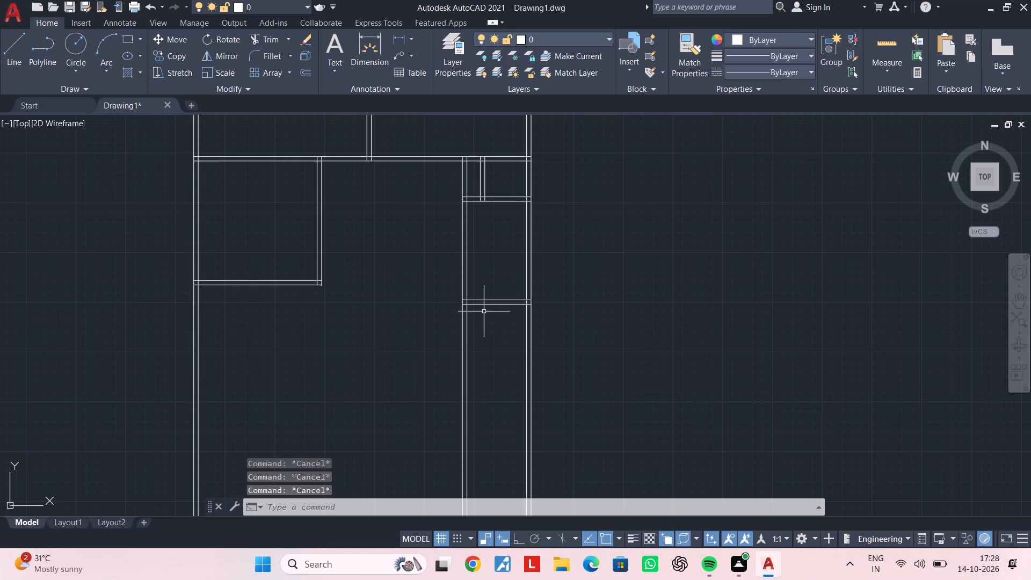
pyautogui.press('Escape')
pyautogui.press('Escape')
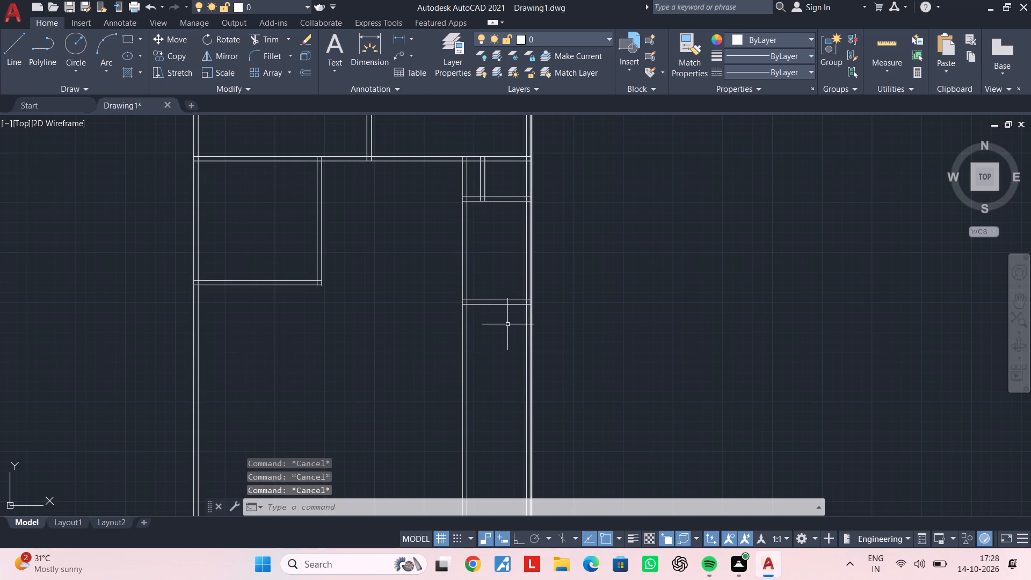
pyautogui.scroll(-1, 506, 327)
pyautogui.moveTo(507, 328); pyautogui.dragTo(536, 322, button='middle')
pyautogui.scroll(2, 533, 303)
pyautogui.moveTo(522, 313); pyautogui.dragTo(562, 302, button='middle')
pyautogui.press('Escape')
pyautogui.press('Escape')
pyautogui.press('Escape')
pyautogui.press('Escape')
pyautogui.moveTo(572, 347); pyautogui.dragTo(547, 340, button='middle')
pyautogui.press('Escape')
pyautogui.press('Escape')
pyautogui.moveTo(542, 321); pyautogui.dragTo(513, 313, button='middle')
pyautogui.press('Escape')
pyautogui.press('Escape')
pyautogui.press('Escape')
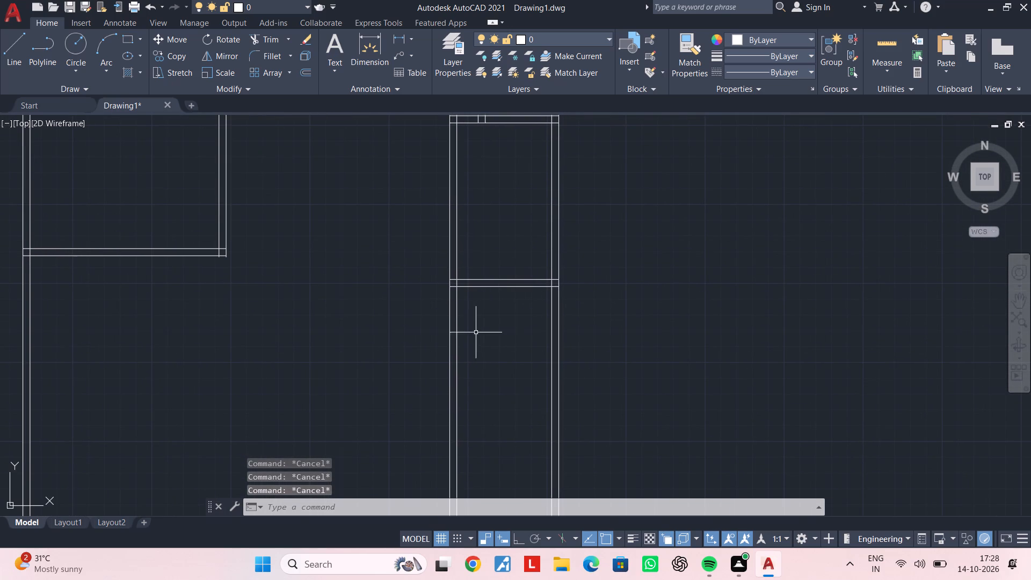
# Offset the lower face of the extended horizontal wall below the corner enclosure 9' downward.
pyautogui.press('o')
pyautogui.write('f')
pyautogui.press('space')
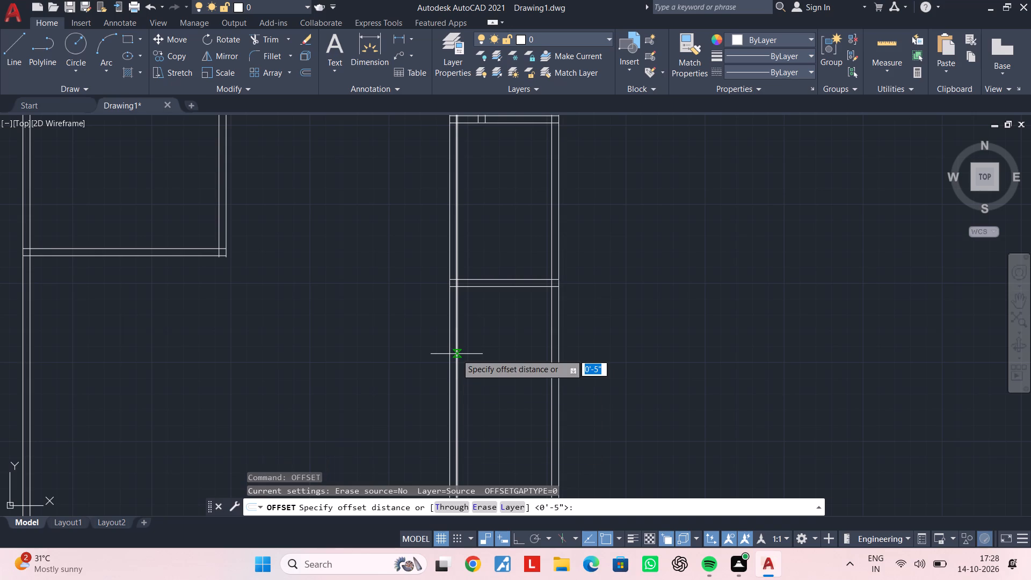
pyautogui.write("9'")
pyautogui.press('Return')
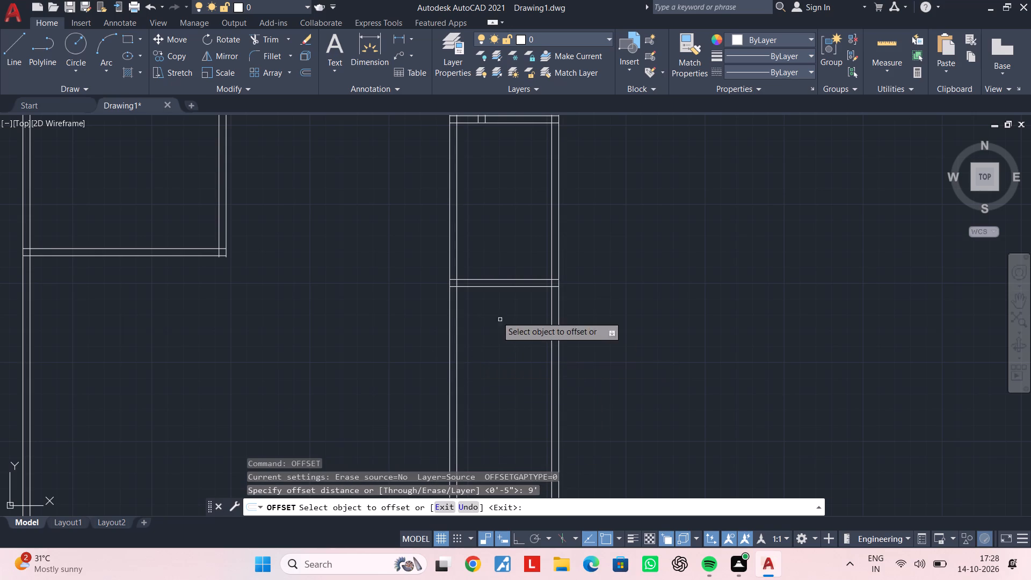
pyautogui.click(504, 286)
pyautogui.click(509, 360)
pyautogui.scroll(-3, 510, 360)
pyautogui.moveTo(511, 360); pyautogui.dragTo(509, 313, button='middle')
pyautogui.scroll(1, 505, 339)
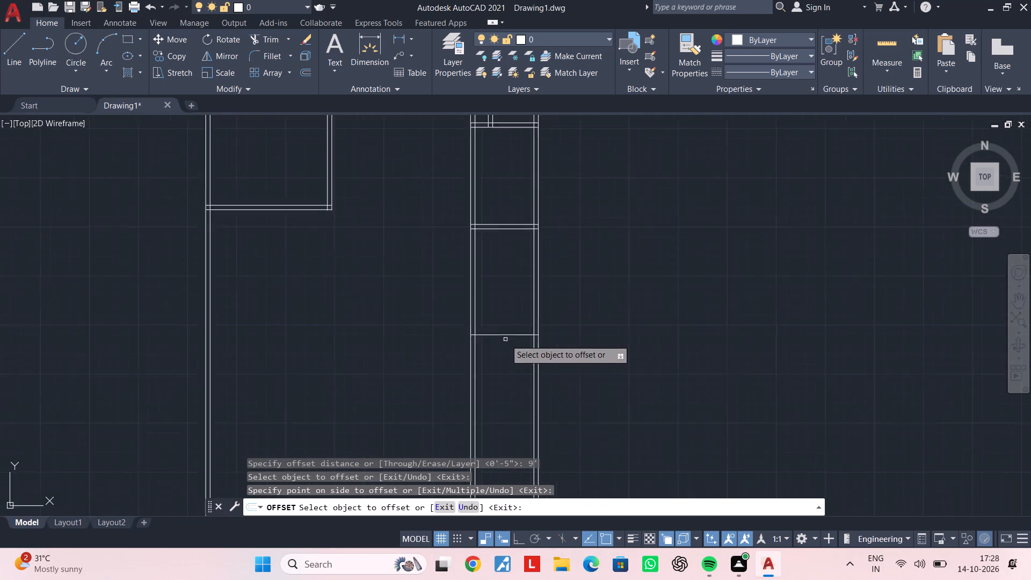
pyautogui.scroll(2, 505, 339)
pyautogui.moveTo(498, 354); pyautogui.dragTo(509, 332, button='middle')
pyautogui.press('space')
# Offset the new horizontal line of the narrow right-hand rooms 4.5" downward to give the wall its thickness.
pyautogui.press('space')
pyautogui.write('4.5"')
pyautogui.press('Return')
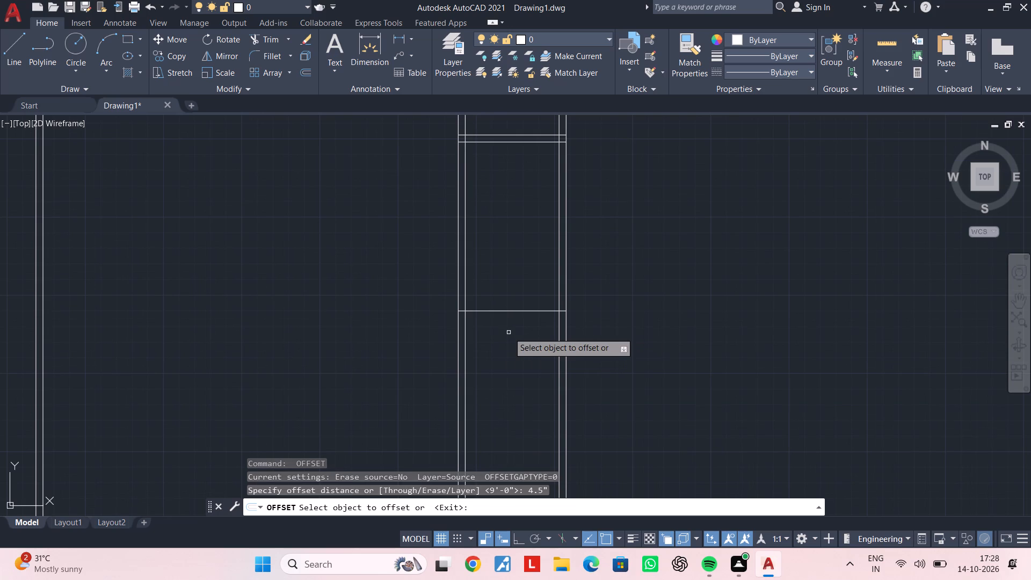
pyautogui.click(515, 312)
pyautogui.click(515, 354)
pyautogui.moveTo(517, 352); pyautogui.dragTo(534, 336, button='middle')
pyautogui.press('space')
# Offset the lower face of that new horizontal wall 4'6" downward.
pyautogui.press('space')
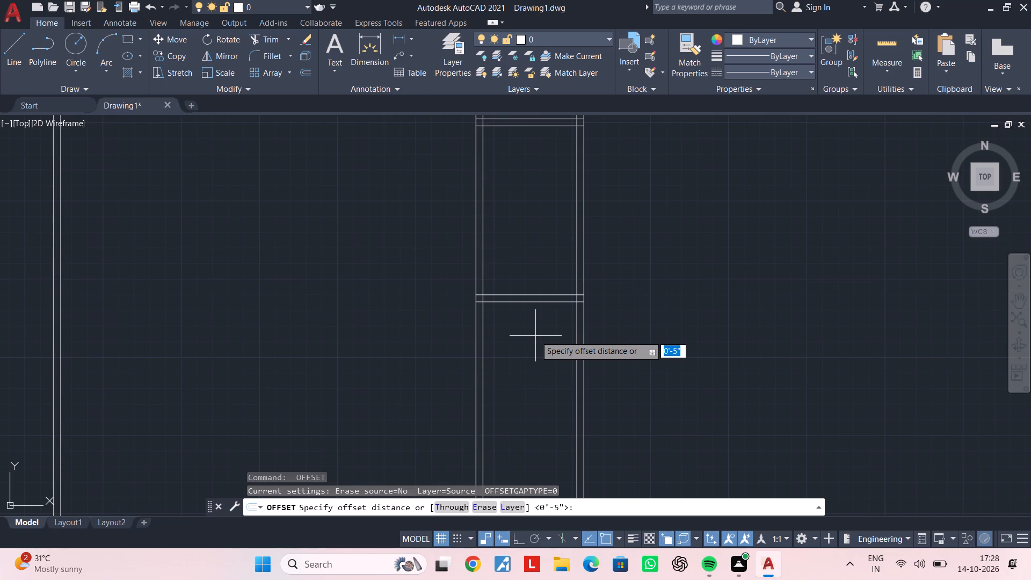
pyautogui.write('4\'6"')
pyautogui.press('Return')
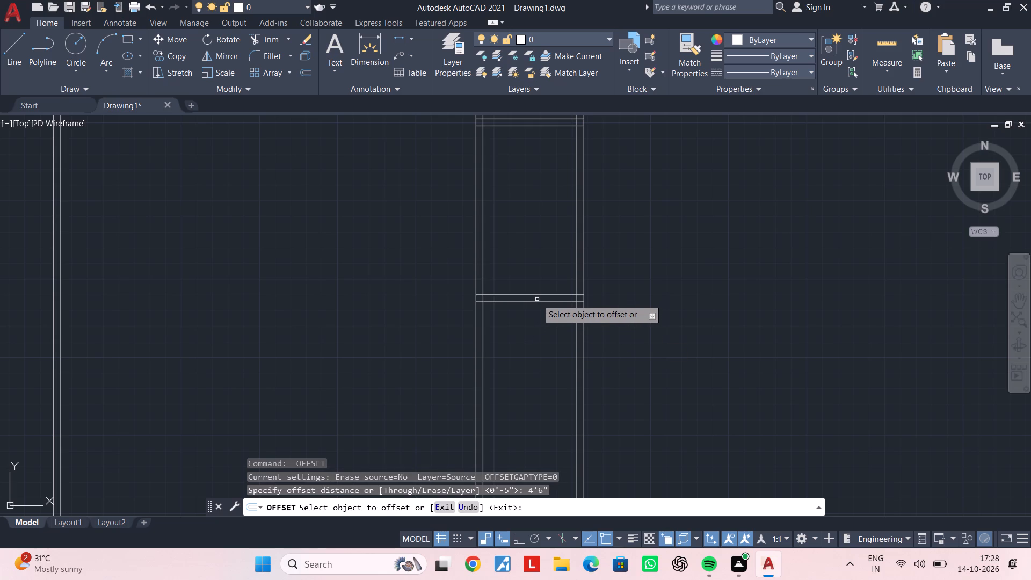
pyautogui.click(537, 301)
pyautogui.click(538, 377)
pyautogui.moveTo(532, 404); pyautogui.dragTo(534, 391, button='middle')
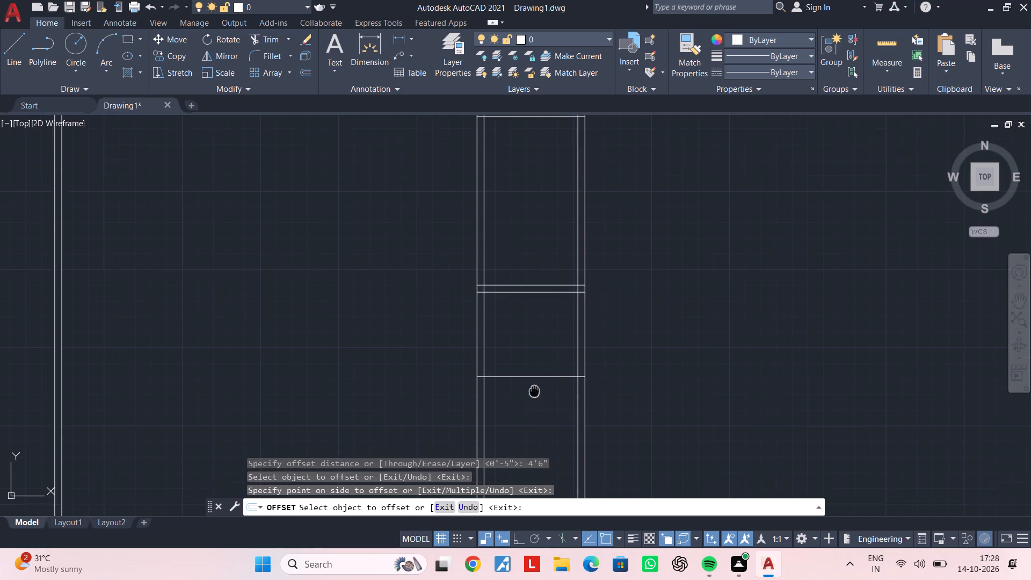
pyautogui.moveTo(534, 391); pyautogui.dragTo(543, 353, button='middle')
pyautogui.press('space')
# Offset the lowest horizontal line of the narrow rooms 4.5" downward to form the bottom wall.
pyautogui.press('space')
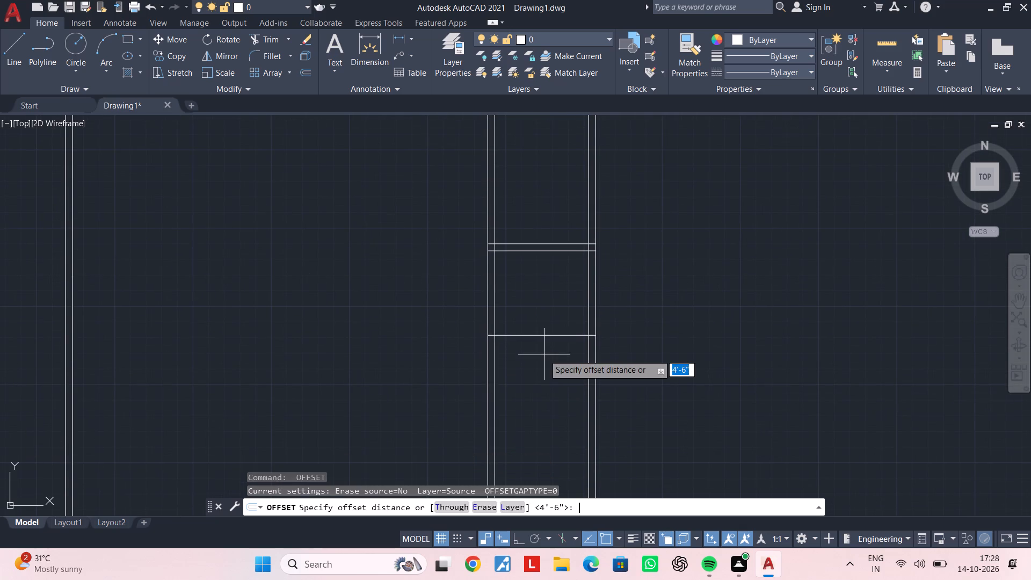
pyautogui.press('9')
pyautogui.press('BackSpace')
pyautogui.write('4.5"')
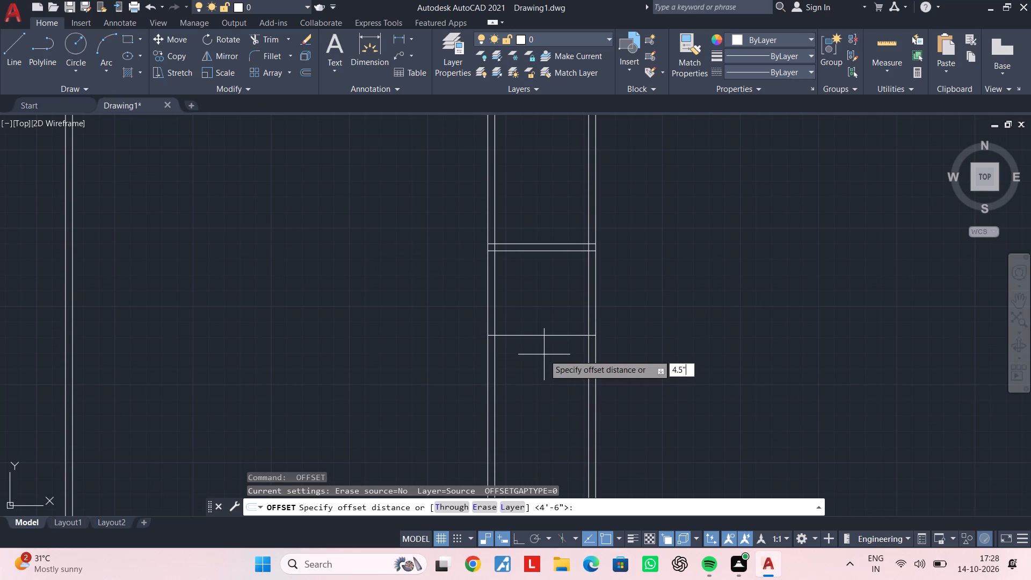
pyautogui.press('Return')
pyautogui.click(558, 335)
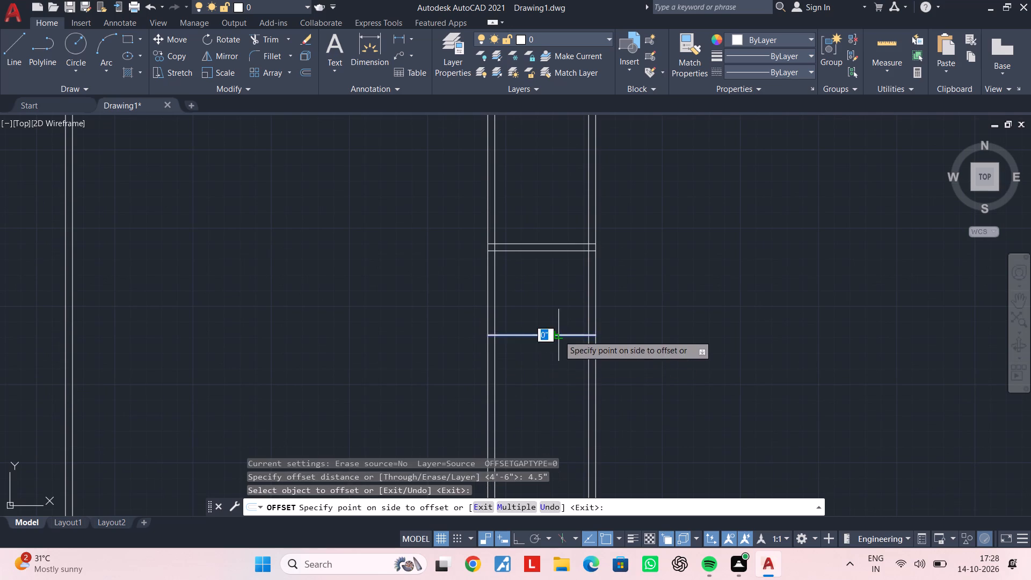
pyautogui.click(556, 356)
pyautogui.press('Escape')
pyautogui.press('Escape')
pyautogui.press('Escape')
pyautogui.press('Escape')
pyautogui.press('Escape')
pyautogui.press('Escape')
pyautogui.press('Escape')
pyautogui.scroll(-1, 540, 361)
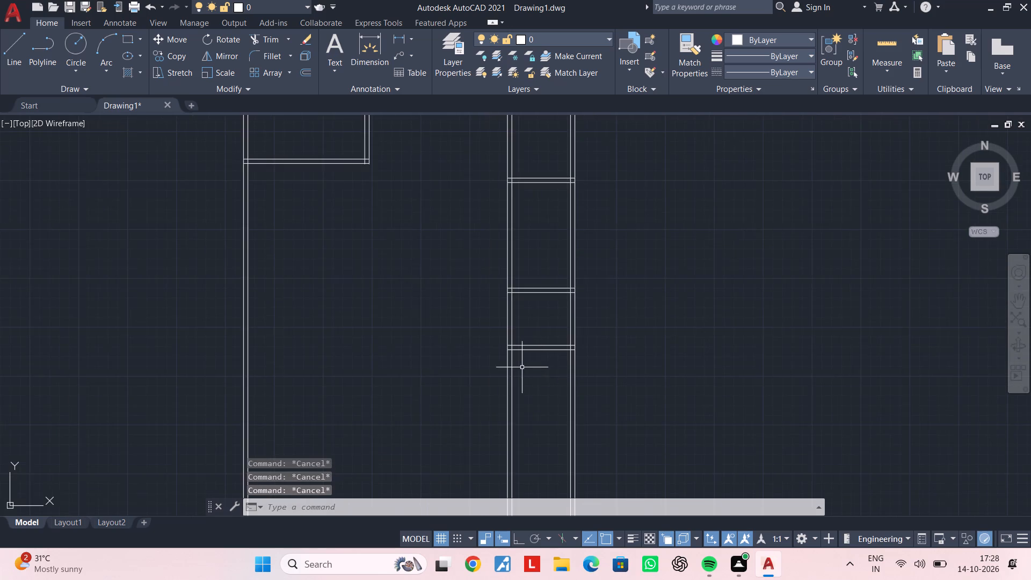
# Extend the lowest pair of horizontal wall lines left to the outer face of the left exterior wall.
pyautogui.moveTo(522, 367); pyautogui.dragTo(631, 365, button='middle')
pyautogui.press('Escape')
pyautogui.press('Escape')
pyautogui.press('Escape')
pyautogui.write('ex')
pyautogui.press('space')
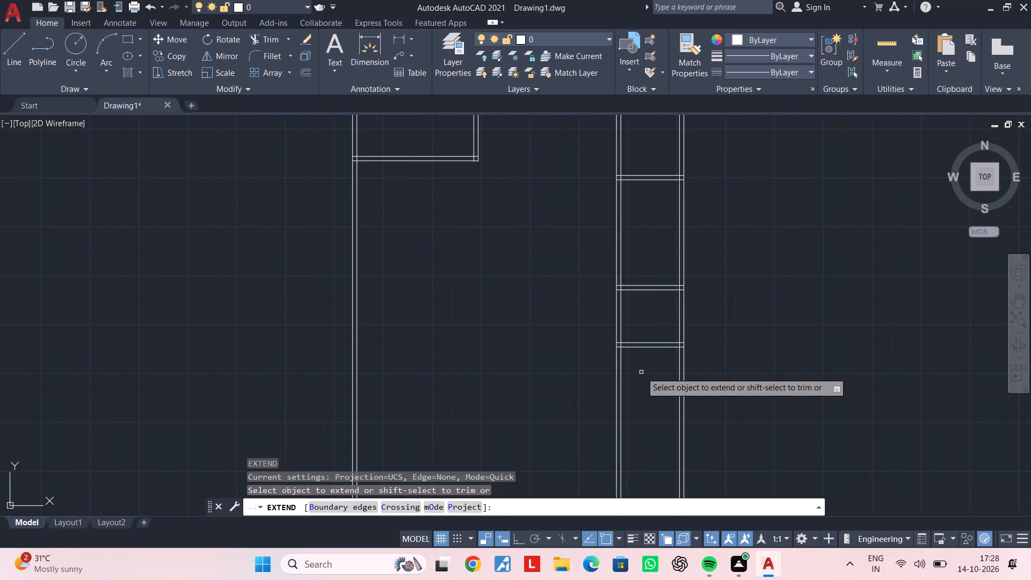
pyautogui.click(642, 372)
pyautogui.click(642, 327)
pyautogui.click(538, 372)
pyautogui.click(527, 299)
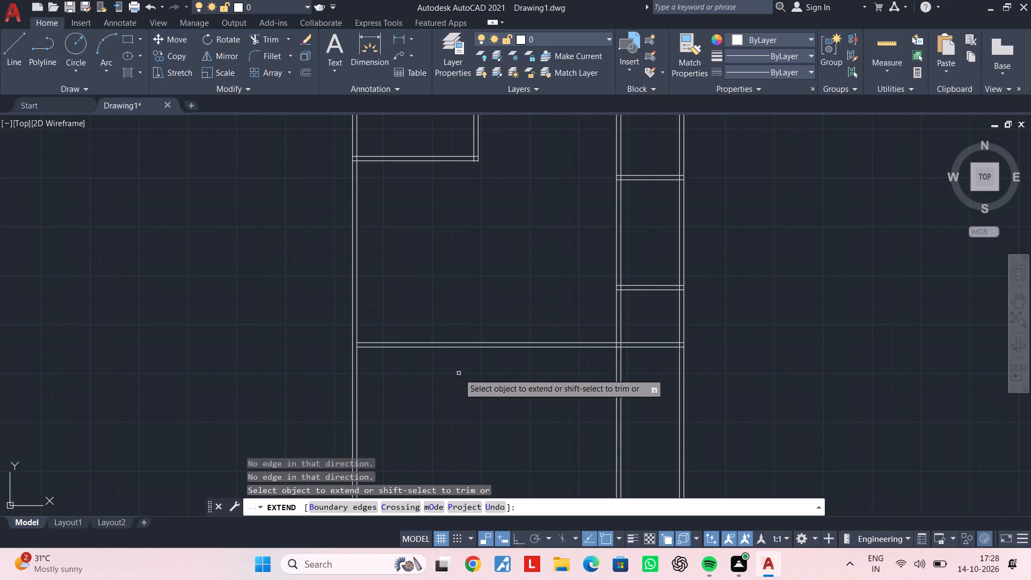
pyautogui.click(449, 381)
pyautogui.click(387, 308)
pyautogui.press('Escape')
pyautogui.press('Escape')
# Trim all the vertical wall lines below the new bottom exterior wall.
pyautogui.write('tr')
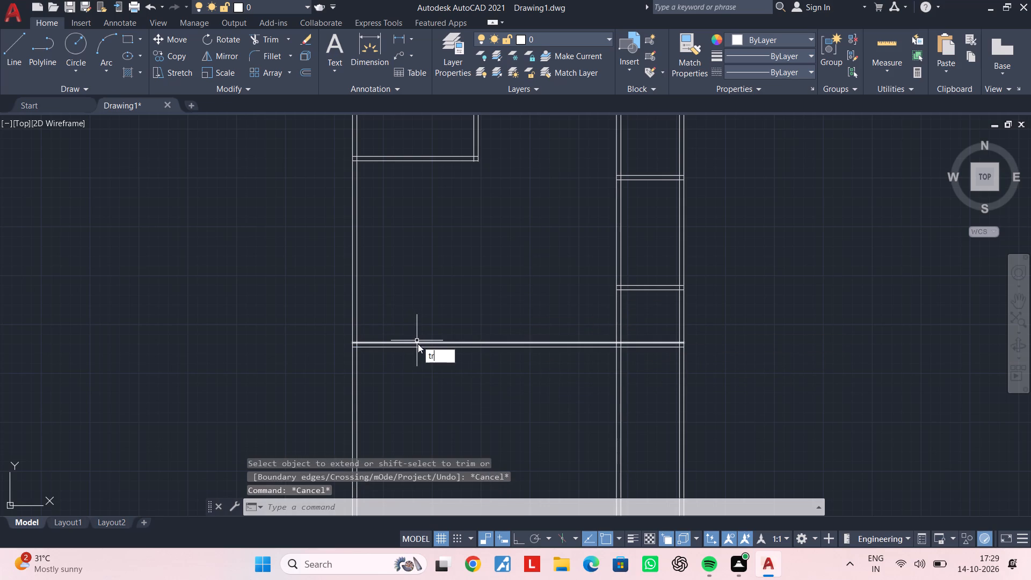
pyautogui.press('space')
pyautogui.click(261, 379)
pyautogui.click(750, 380)
pyautogui.press('Escape')
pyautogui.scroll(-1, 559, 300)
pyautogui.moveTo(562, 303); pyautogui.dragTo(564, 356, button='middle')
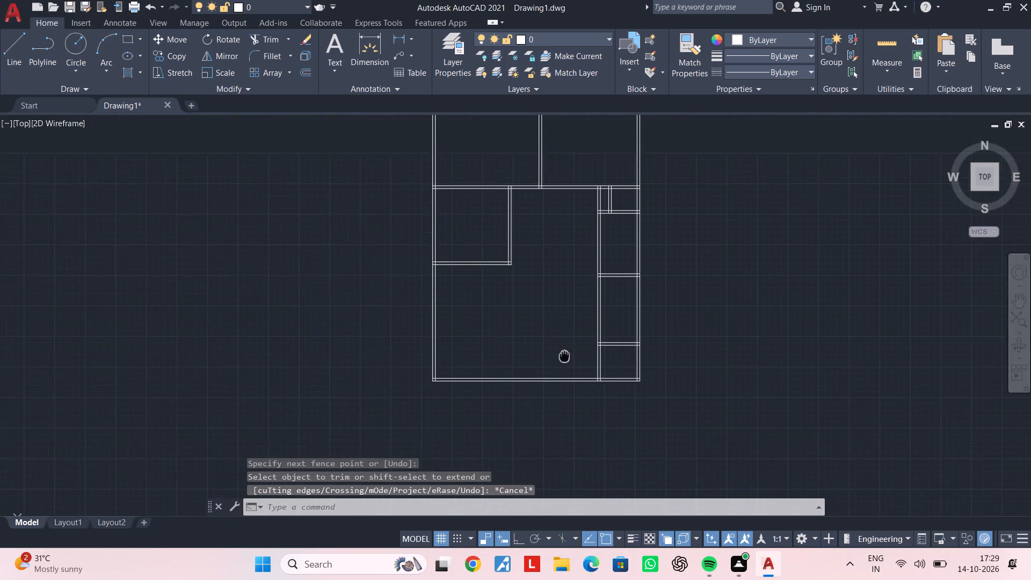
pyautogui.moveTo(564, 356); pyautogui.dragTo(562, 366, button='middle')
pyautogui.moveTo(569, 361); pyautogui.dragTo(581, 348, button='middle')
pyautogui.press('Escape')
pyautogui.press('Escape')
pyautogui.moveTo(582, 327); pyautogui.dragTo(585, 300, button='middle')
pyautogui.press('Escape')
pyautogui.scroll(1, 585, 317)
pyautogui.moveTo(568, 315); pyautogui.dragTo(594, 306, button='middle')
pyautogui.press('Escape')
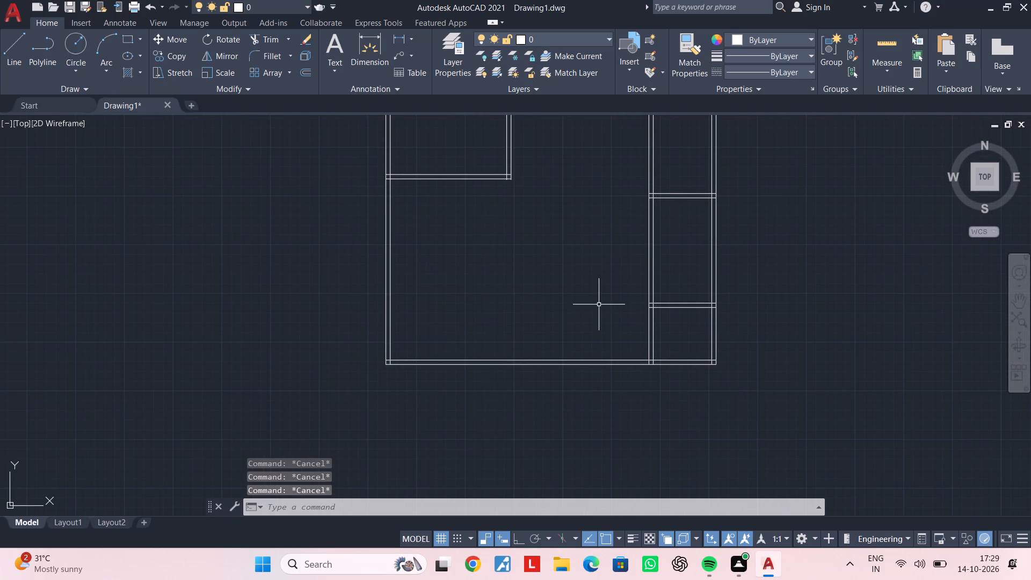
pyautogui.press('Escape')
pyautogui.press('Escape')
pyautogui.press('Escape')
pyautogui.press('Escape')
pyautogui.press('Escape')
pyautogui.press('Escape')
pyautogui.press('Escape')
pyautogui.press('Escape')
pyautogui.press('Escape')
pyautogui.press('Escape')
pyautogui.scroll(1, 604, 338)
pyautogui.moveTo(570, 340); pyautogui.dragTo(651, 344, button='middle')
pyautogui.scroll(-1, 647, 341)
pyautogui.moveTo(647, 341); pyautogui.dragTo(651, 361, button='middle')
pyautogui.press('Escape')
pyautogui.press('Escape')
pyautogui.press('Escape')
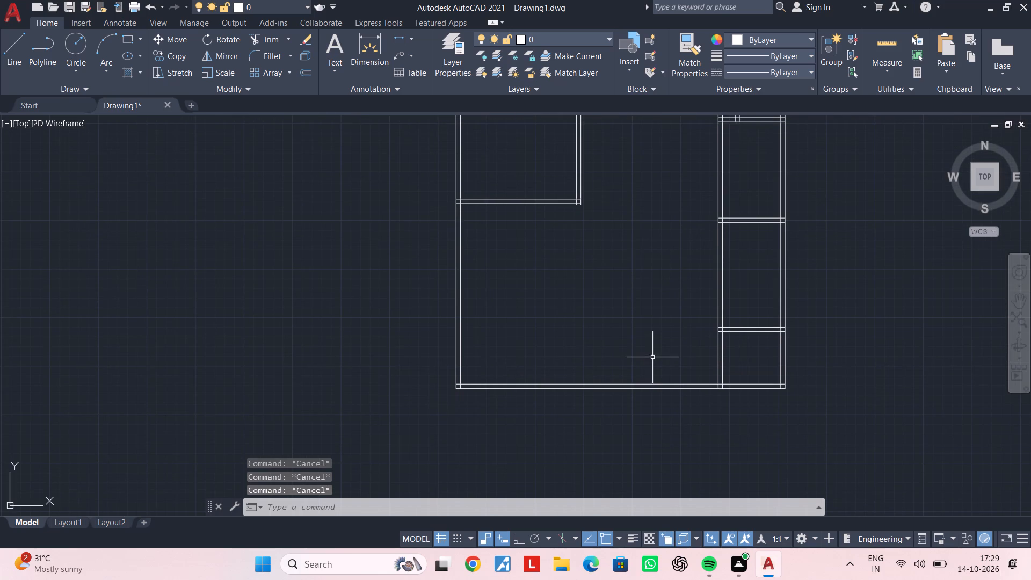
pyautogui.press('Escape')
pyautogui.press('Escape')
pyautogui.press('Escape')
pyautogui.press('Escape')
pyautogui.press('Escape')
# Offset the inner line of the bottom exterior wall 11'3" upward.
pyautogui.write('of')
pyautogui.press('space')
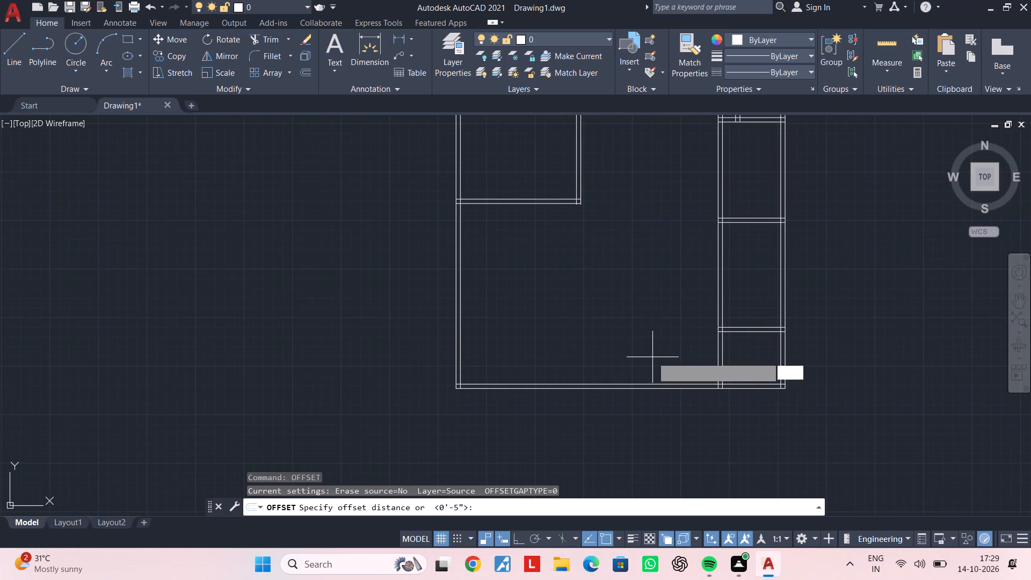
pyautogui.write("11'")
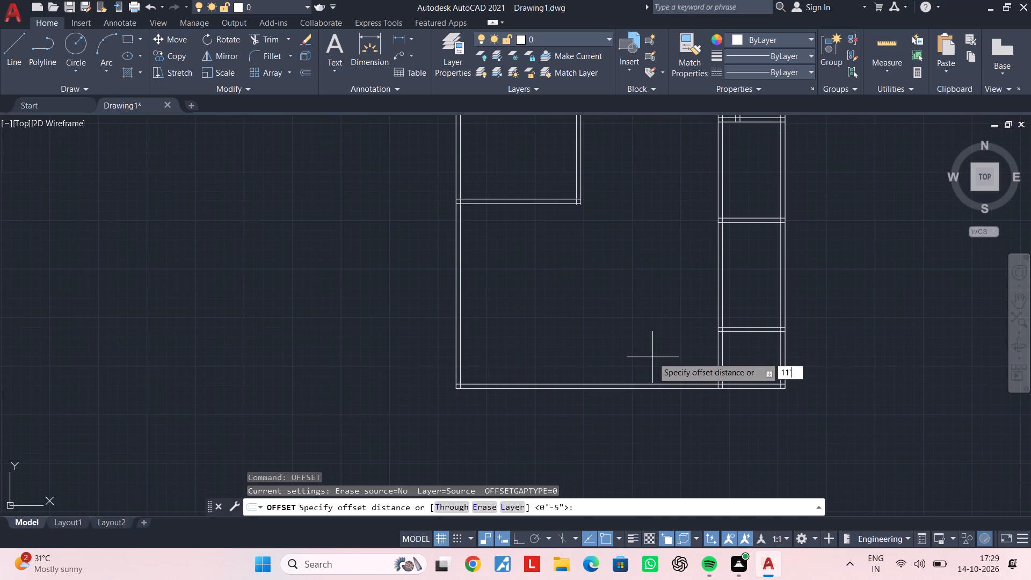
pyautogui.write('3"')
pyautogui.press('Return')
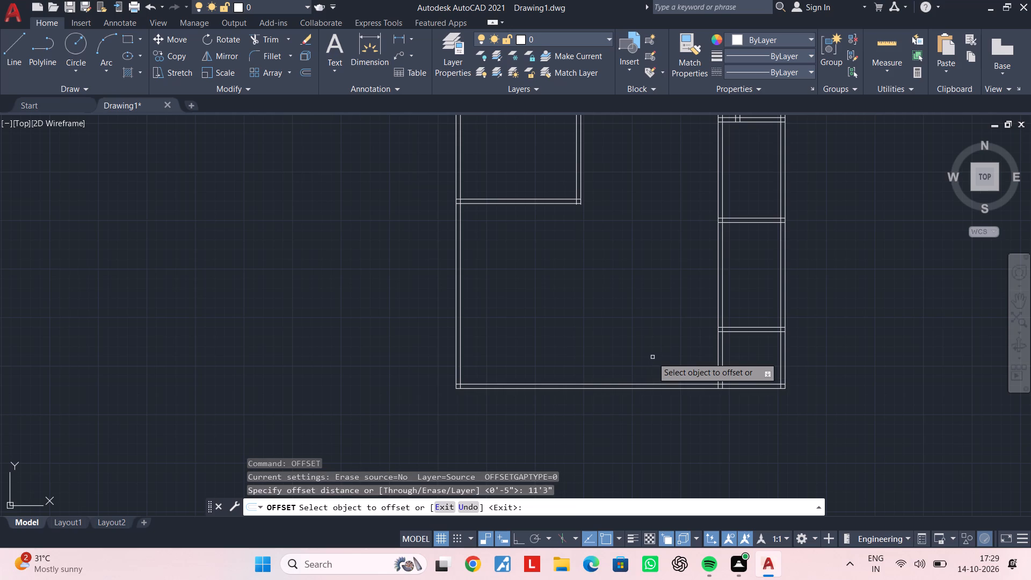
pyautogui.click(681, 383)
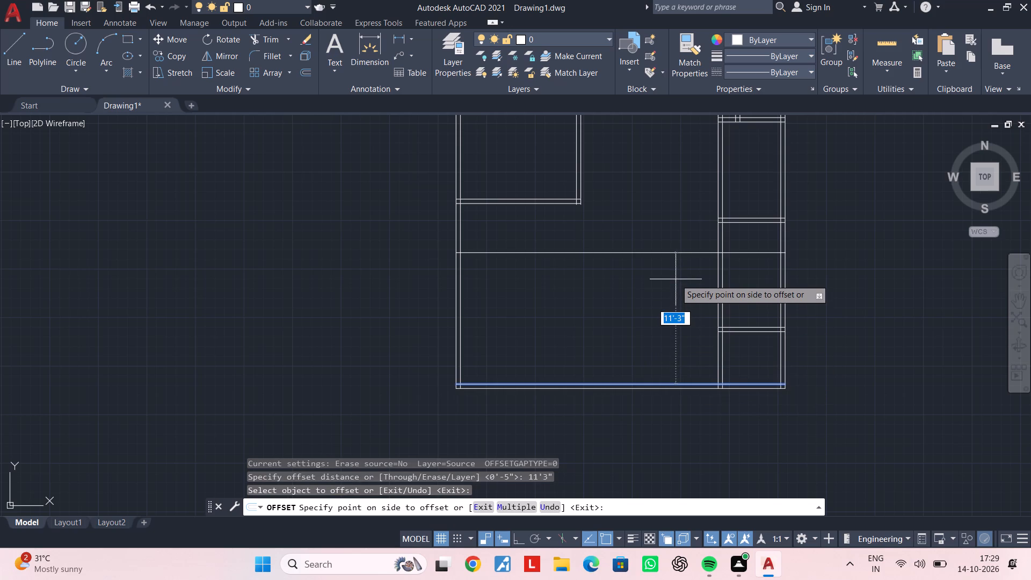
pyautogui.click(676, 279)
pyautogui.moveTo(677, 282); pyautogui.dragTo(633, 324, button='middle')
pyautogui.press('space')
# Offset the new full-width horizontal line 4.5" upward to form a wall.
pyautogui.press('space')
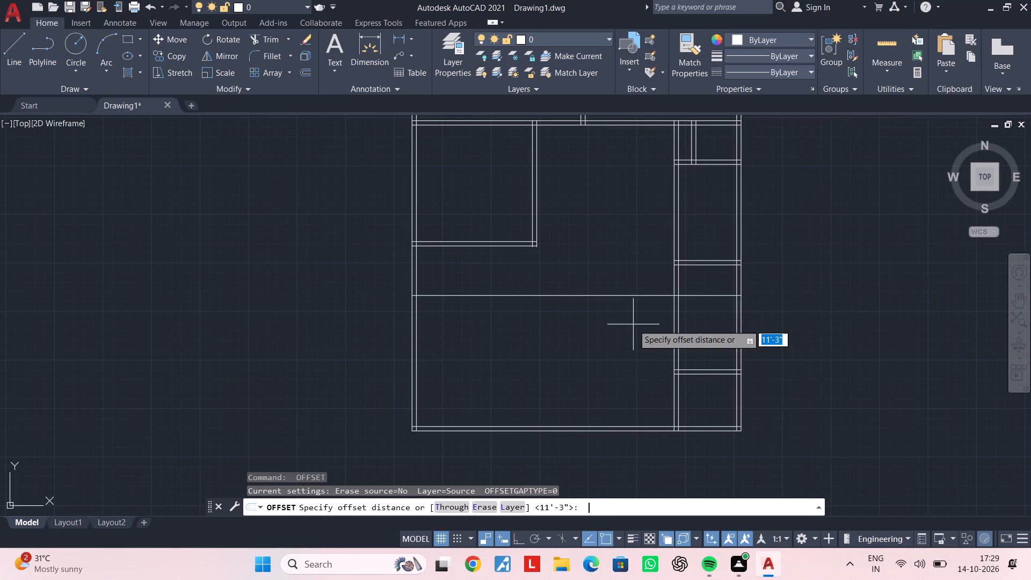
pyautogui.write('4.5"')
pyautogui.press('Return')
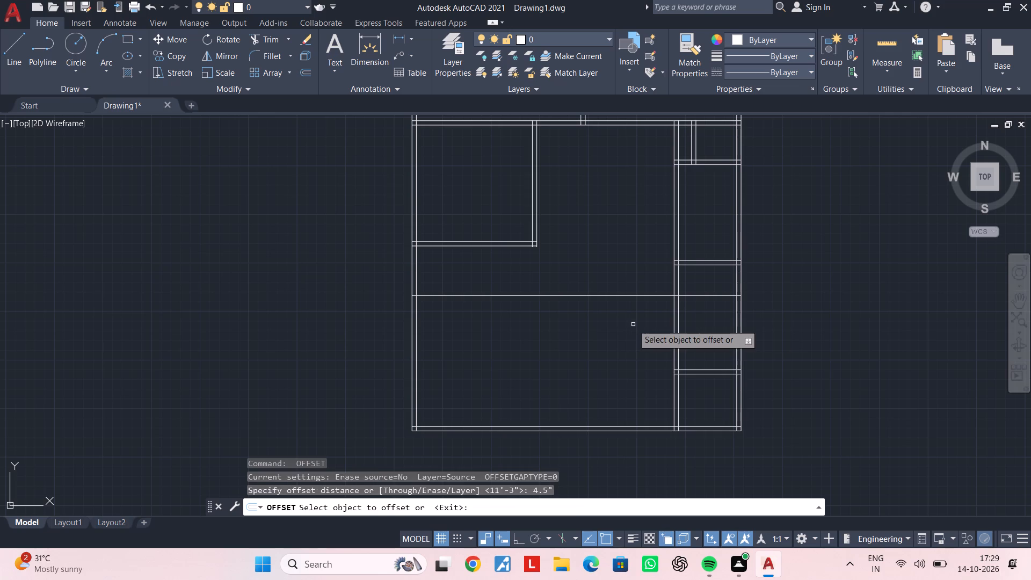
pyautogui.click(644, 296)
pyautogui.click(640, 268)
pyautogui.press('Escape')
pyautogui.press('Escape')
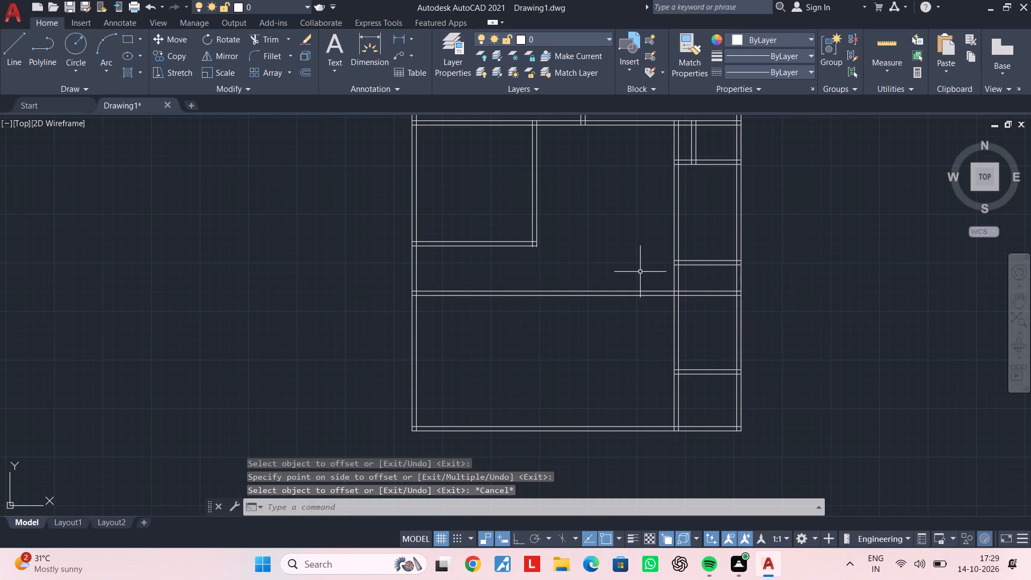
# Trim and erase the parts of the new horizontal wall lines that cross the narrow right-hand rooms.
pyautogui.press('t')
pyautogui.press('r')
pyautogui.press('space')
pyautogui.click(711, 311)
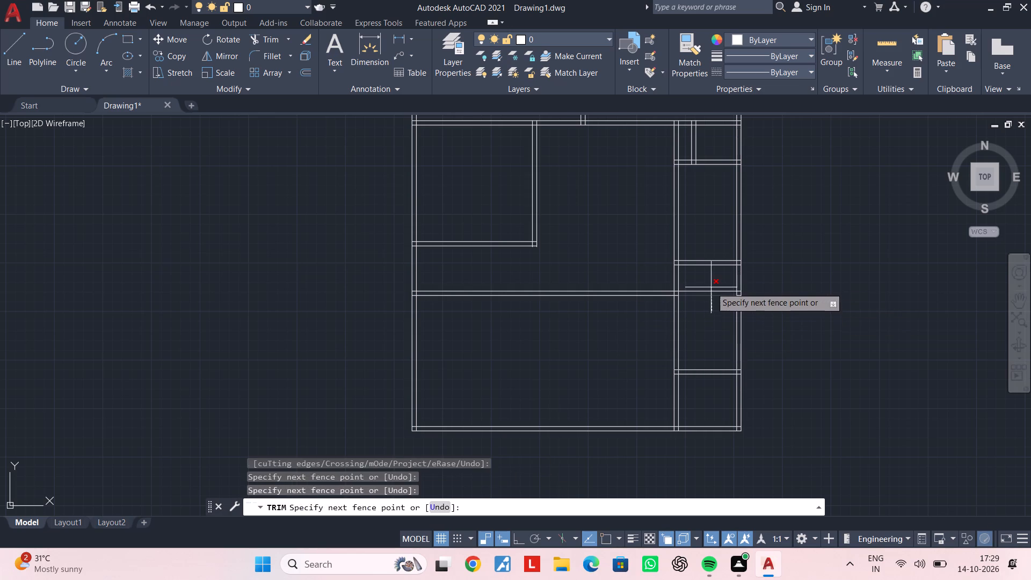
pyautogui.click(711, 287)
pyautogui.press('Escape')
pyautogui.click(713, 285)
pyautogui.click(776, 311)
pyautogui.press('Delete')
pyautogui.press('Escape')
pyautogui.press('Escape')
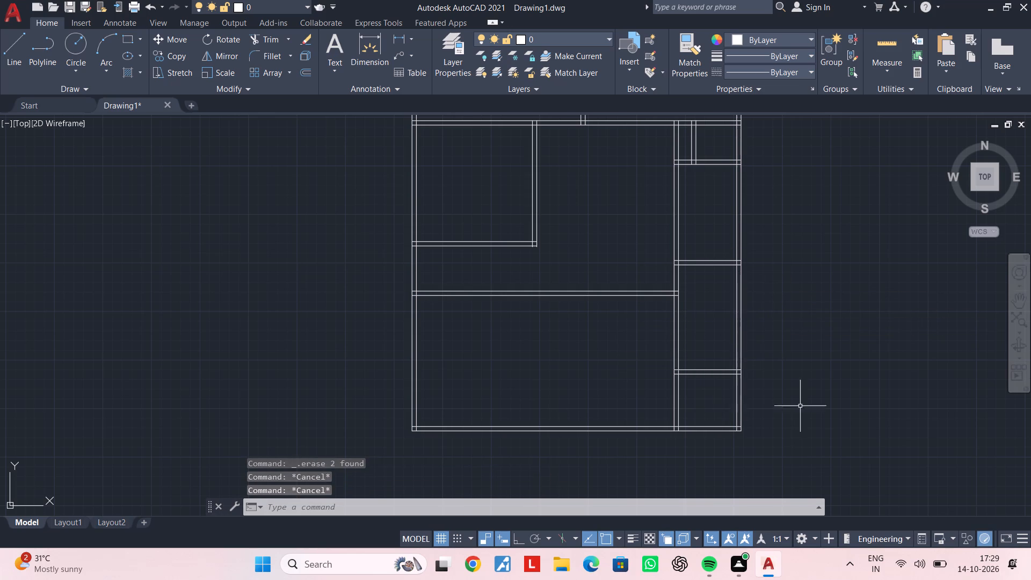
# Offset the left face of the narrow rooms' long vertical wall 13'3" to the left.
pyautogui.scroll(-1, 634, 286)
pyautogui.moveTo(629, 297); pyautogui.dragTo(687, 297, button='middle')
pyautogui.scroll(1, 669, 306)
pyautogui.moveTo(679, 303); pyautogui.dragTo(684, 303, button='middle')
pyautogui.press('Escape')
pyautogui.press('Escape')
pyautogui.press('Escape')
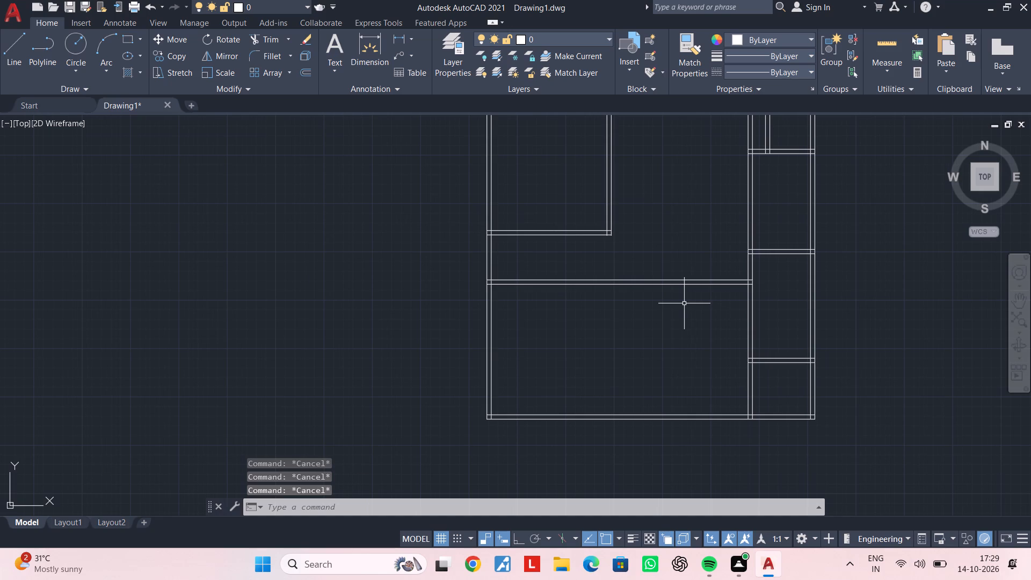
pyautogui.press('Escape')
pyautogui.press('Escape')
pyautogui.press('Escape')
pyautogui.write('of 13\'3"')
pyautogui.press('Return')
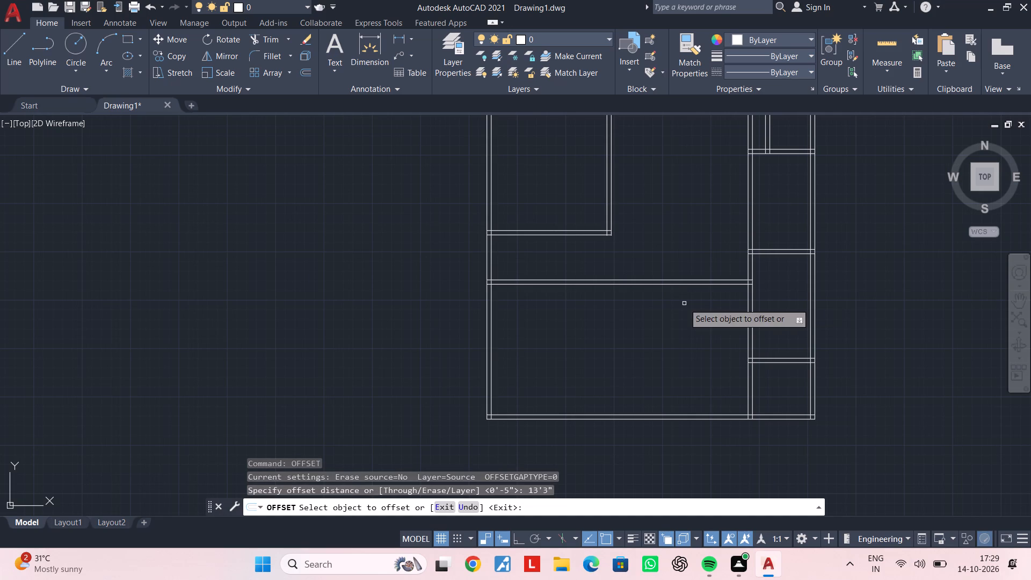
pyautogui.click(750, 337)
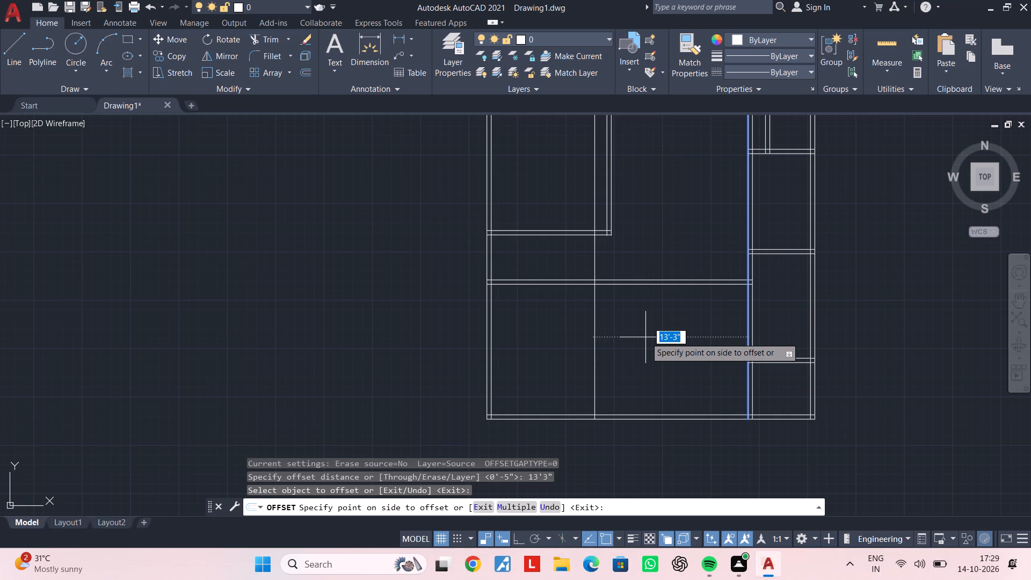
pyautogui.click(621, 373)
pyautogui.press('space')
# Offset the new vertical line 4.5" to the left to form a wall.
pyautogui.press('space')
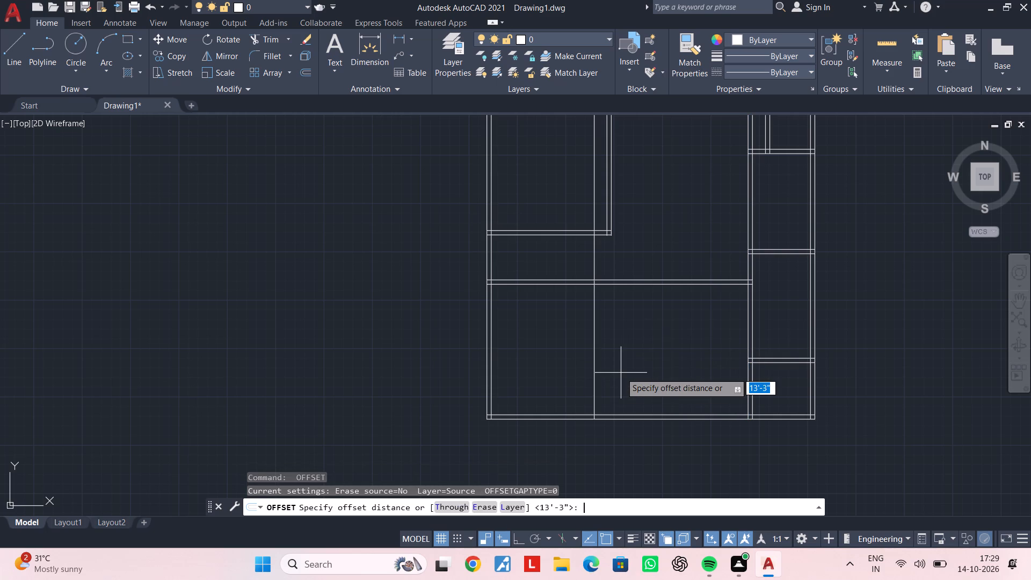
pyautogui.write('4.5"')
pyautogui.press('Return')
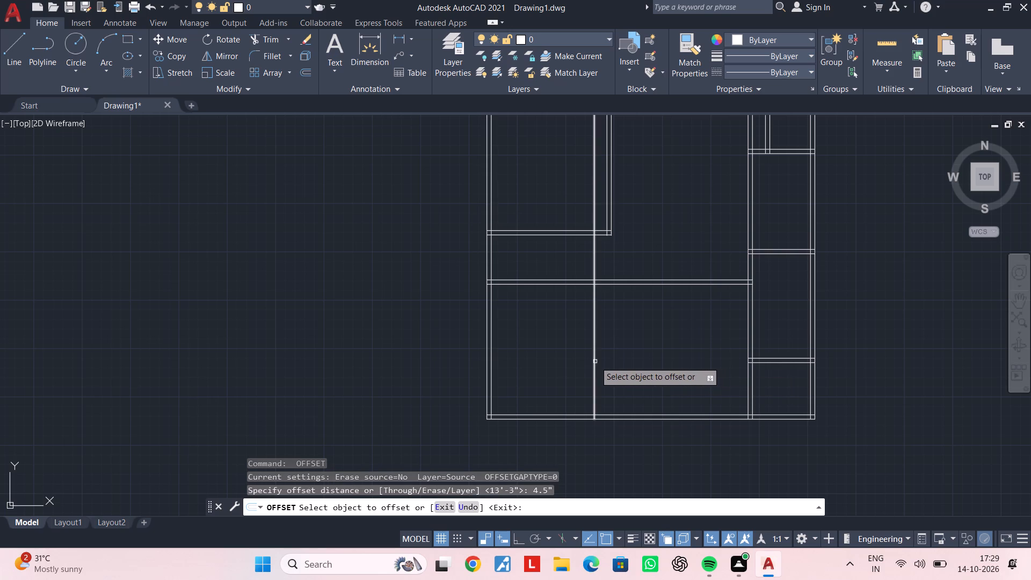
pyautogui.click(595, 361)
pyautogui.click(571, 368)
pyautogui.press('Escape')
# Trim the two new vertical wall lines above the bottom wall of the upper-left room.
pyautogui.scroll(2, 591, 234)
pyautogui.moveTo(586, 273); pyautogui.dragTo(582, 299, button='middle')
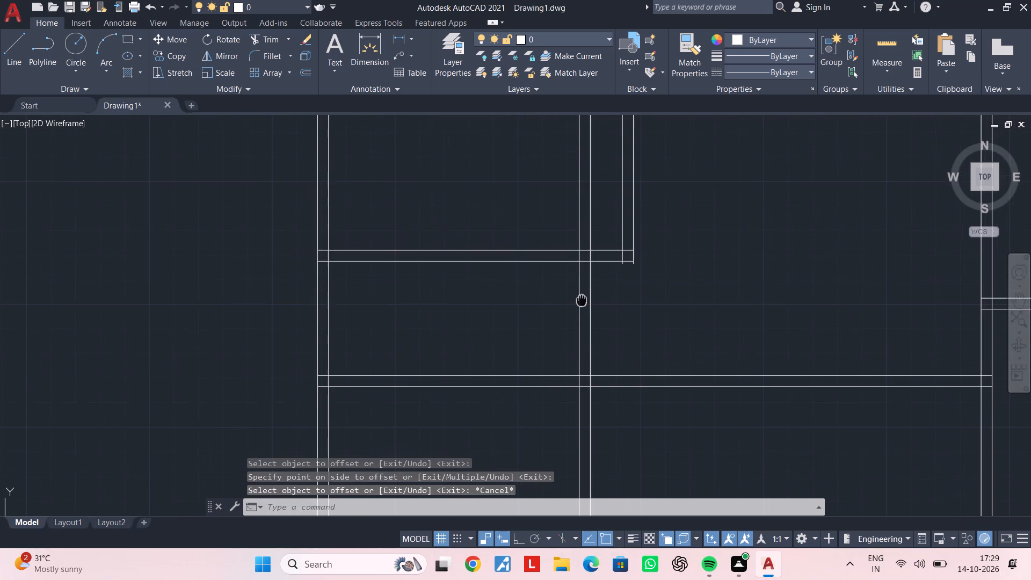
pyautogui.moveTo(582, 299); pyautogui.dragTo(582, 301, button='middle')
pyautogui.press('Escape')
pyautogui.press('Escape')
pyautogui.press('t')
pyautogui.press('r')
pyautogui.press('space')
pyautogui.click(605, 223)
pyautogui.click(534, 235)
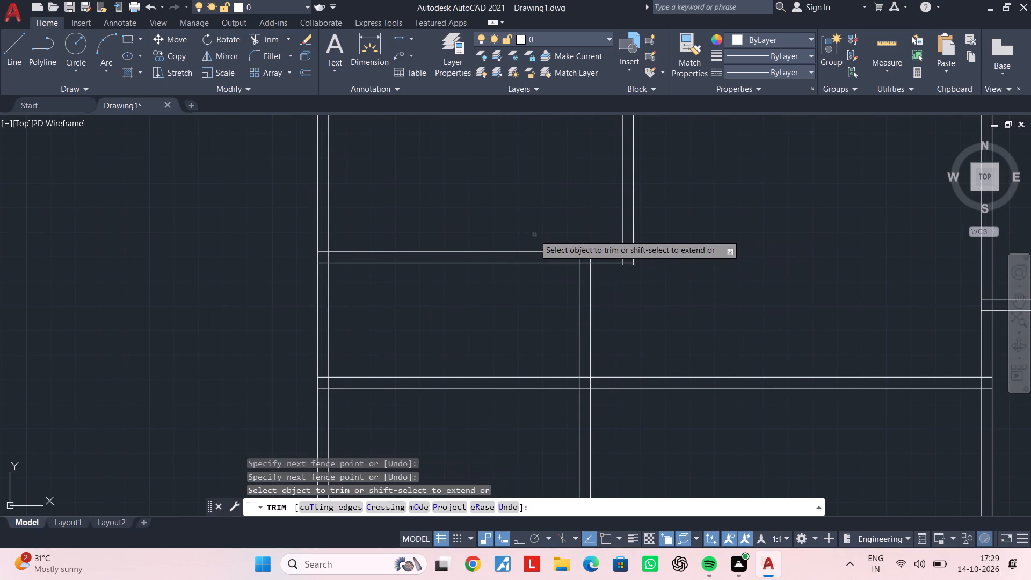
pyautogui.press('Escape')
pyautogui.press('Escape')
pyautogui.press('Escape')
pyautogui.press('Escape')
pyautogui.press('Escape')
pyautogui.press('Escape')
pyautogui.press('Escape')
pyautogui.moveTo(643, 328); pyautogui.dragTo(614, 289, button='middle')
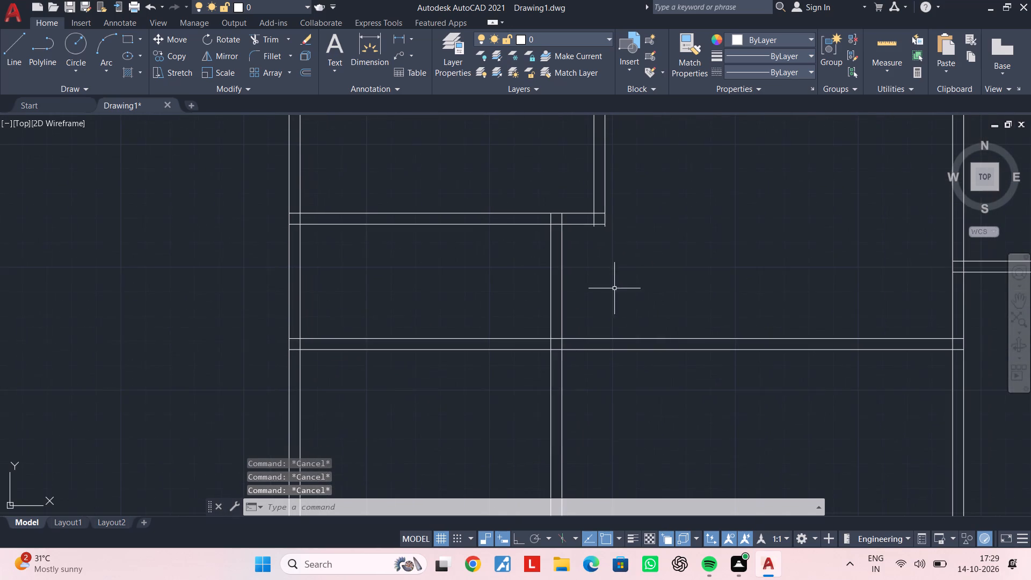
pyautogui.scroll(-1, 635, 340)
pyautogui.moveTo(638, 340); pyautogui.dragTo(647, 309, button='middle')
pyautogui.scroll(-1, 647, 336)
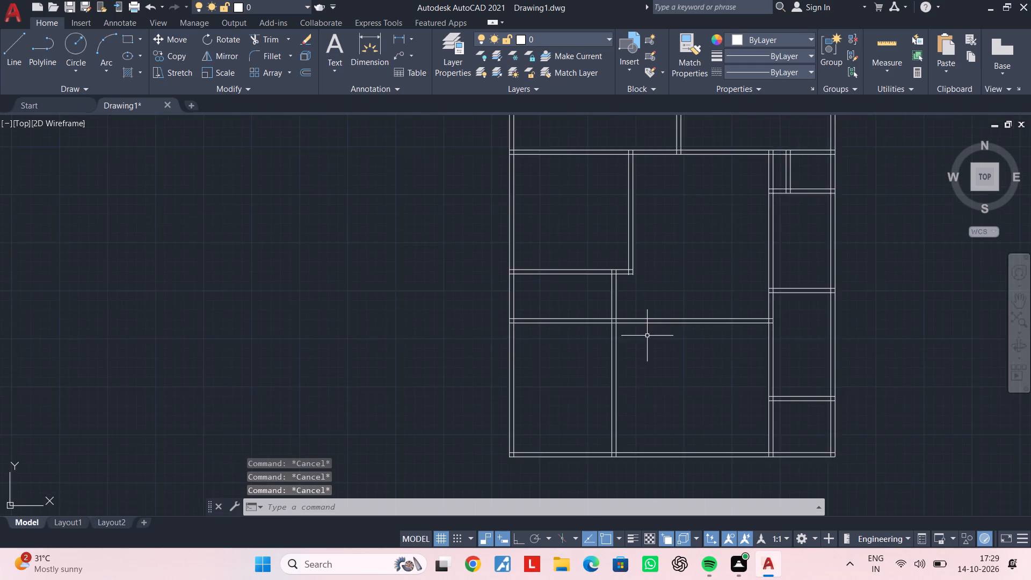
# Trim away the lower line of the horizontal wall between the left outer wall and the lower-left room's vertical partition.
pyautogui.scroll(-1, 647, 336)
pyautogui.moveTo(647, 336); pyautogui.dragTo(651, 299, button='middle')
pyautogui.press('Escape')
pyautogui.press('Escape')
pyautogui.press('Escape')
pyautogui.press('Escape')
pyautogui.press('Escape')
pyautogui.press('Escape')
pyautogui.press('Escape')
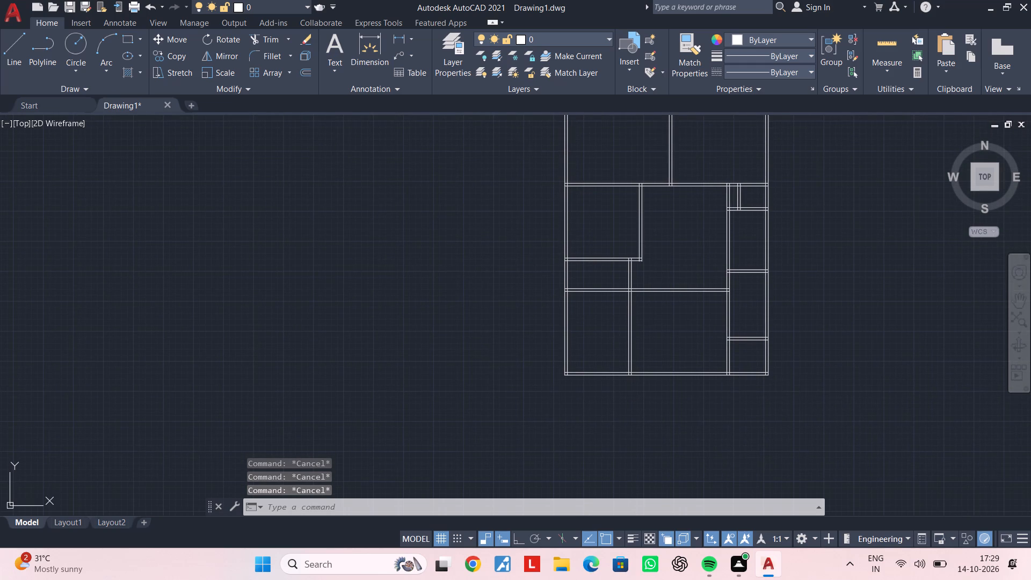
pyautogui.write('tr')
pyautogui.press('space')
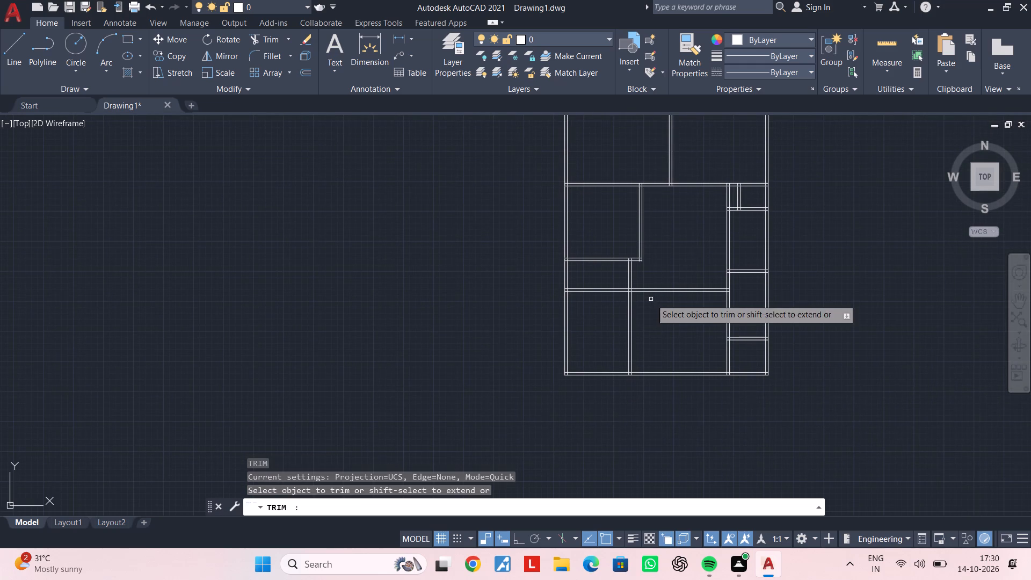
pyautogui.scroll(3, 626, 297)
pyautogui.click(597, 275)
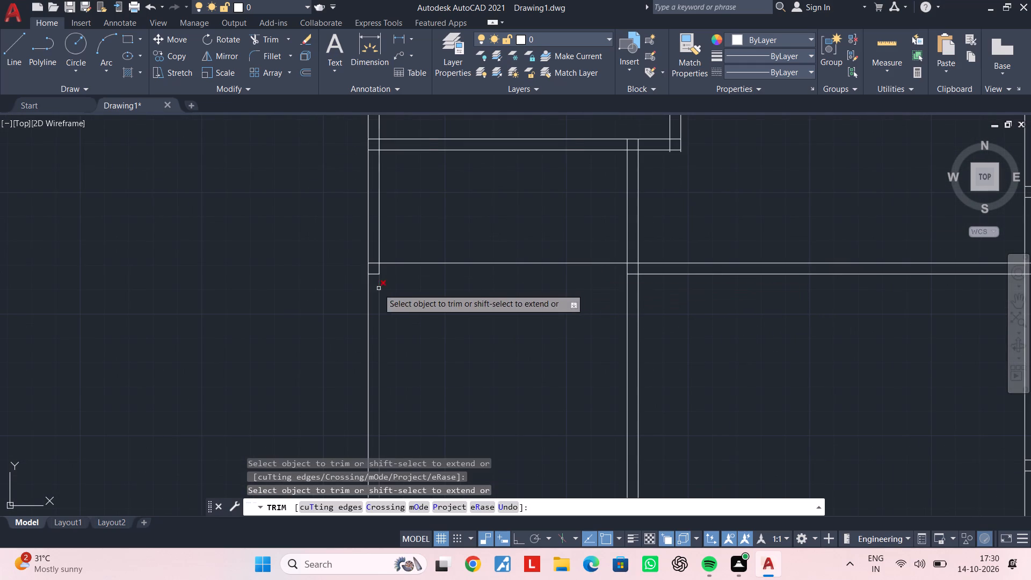
pyautogui.click(372, 274)
pyautogui.press('Escape')
pyautogui.scroll(-4, 511, 318)
pyautogui.moveTo(521, 318); pyautogui.dragTo(496, 249, button='middle')
pyautogui.press('Escape')
pyautogui.press('Escape')
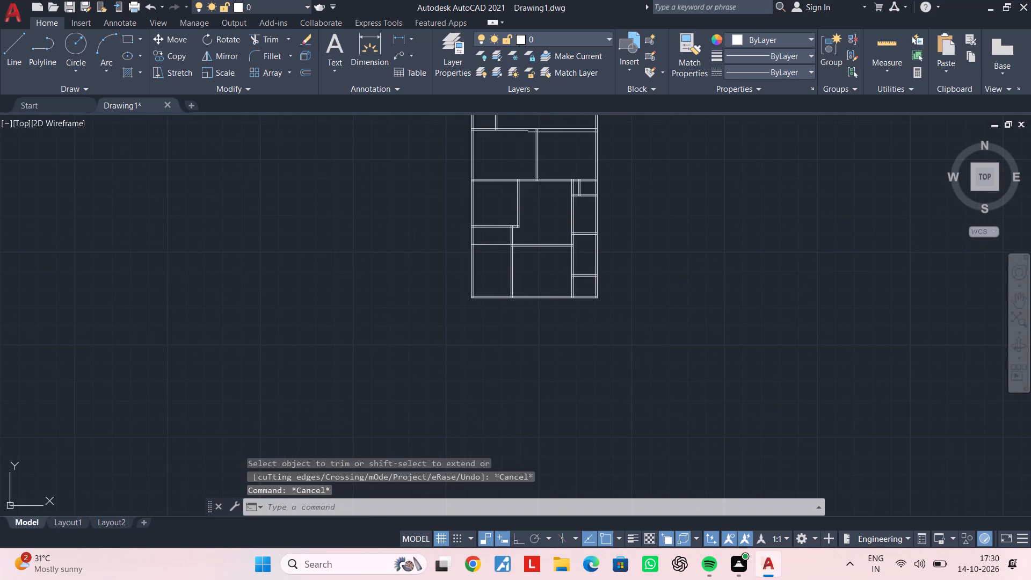
pyautogui.press('Escape')
pyautogui.press('Escape')
pyautogui.press('Escape')
pyautogui.press('Escape')
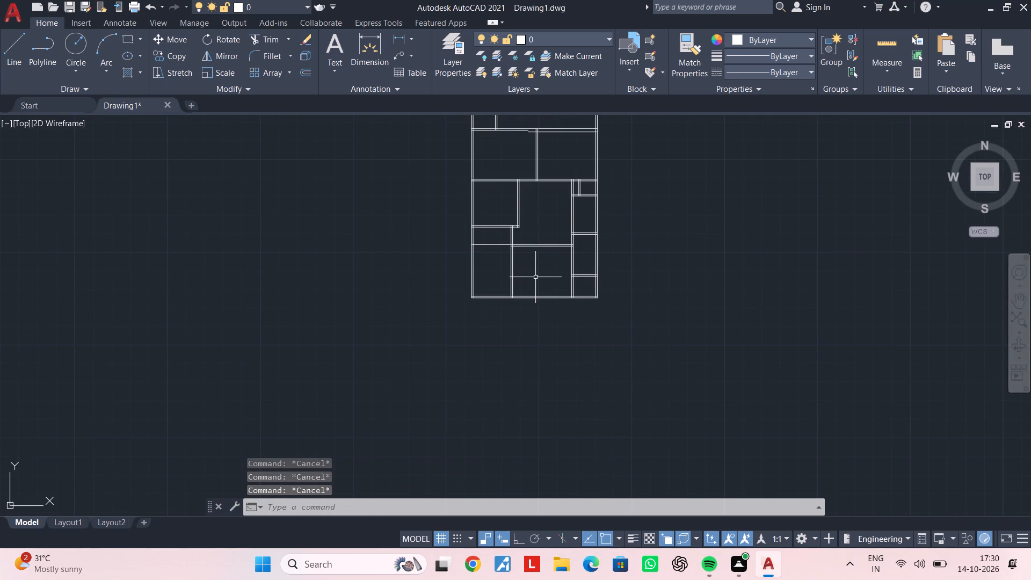
# Examine the wall layout from the bottom outer wall up to the upper rooms.
pyautogui.press('Escape')
pyautogui.press('Escape')
pyautogui.press('Escape')
pyautogui.press('Escape')
pyautogui.press('Escape')
pyautogui.press('Escape')
pyautogui.press('Escape')
pyautogui.moveTo(575, 307); pyautogui.dragTo(538, 353, button='middle')
pyautogui.press('Escape')
pyautogui.press('Escape')
pyautogui.press('Escape')
pyautogui.press('Escape')
pyautogui.press('Escape')
pyautogui.press('Escape')
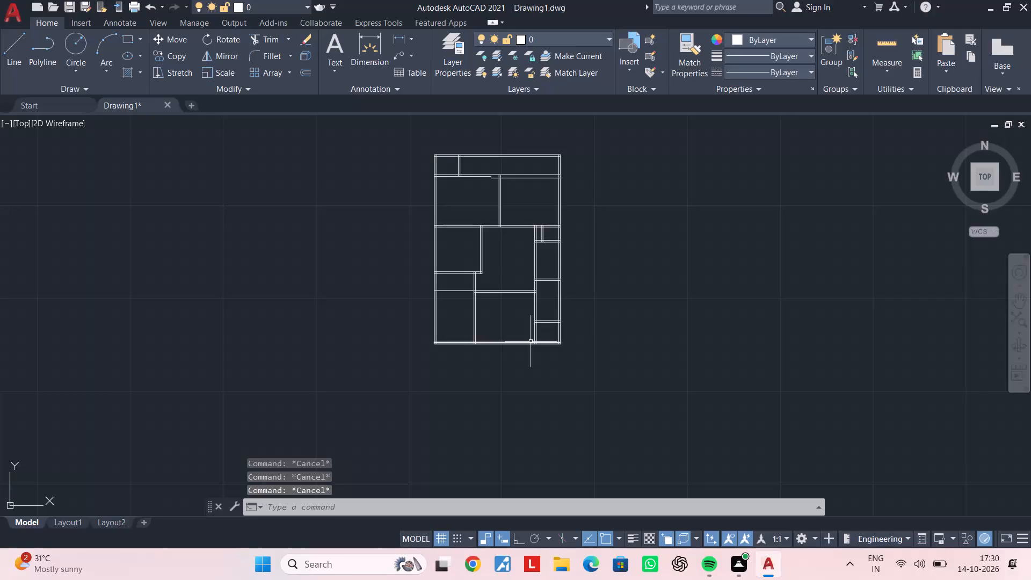
pyautogui.scroll(3, 490, 346)
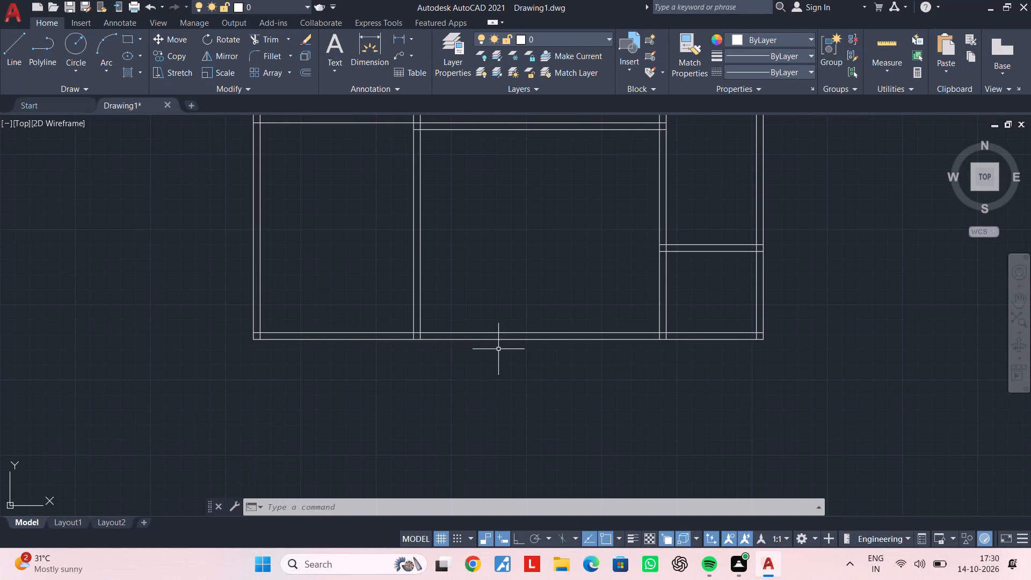
pyautogui.scroll(1, 506, 344)
pyautogui.moveTo(506, 344); pyautogui.dragTo(473, 430, button='middle')
pyautogui.scroll(-1, 479, 408)
pyautogui.moveTo(467, 417); pyautogui.dragTo(470, 392, button='middle')
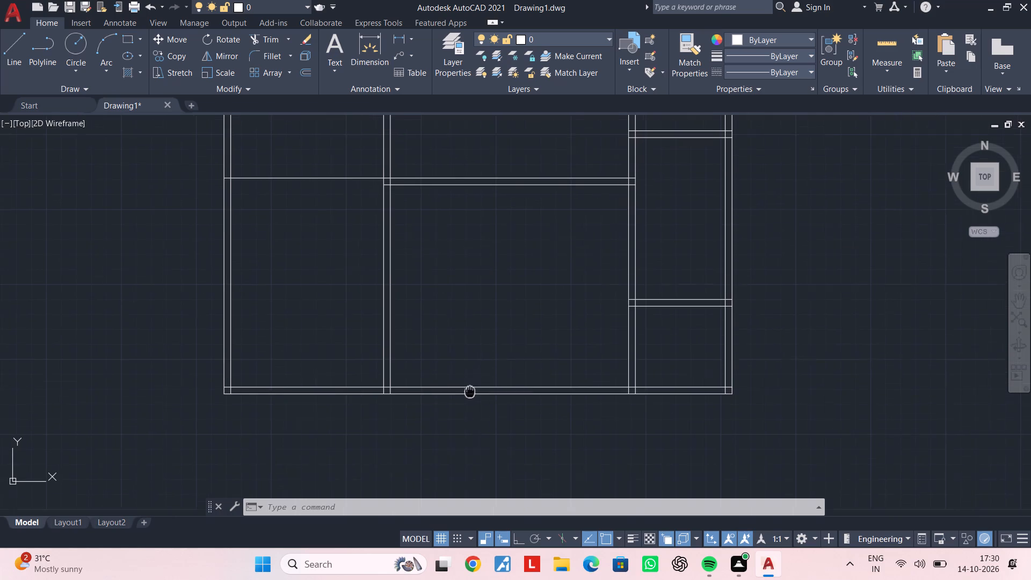
pyautogui.moveTo(470, 392); pyautogui.dragTo(474, 374, button='middle')
pyautogui.click(470, 375)
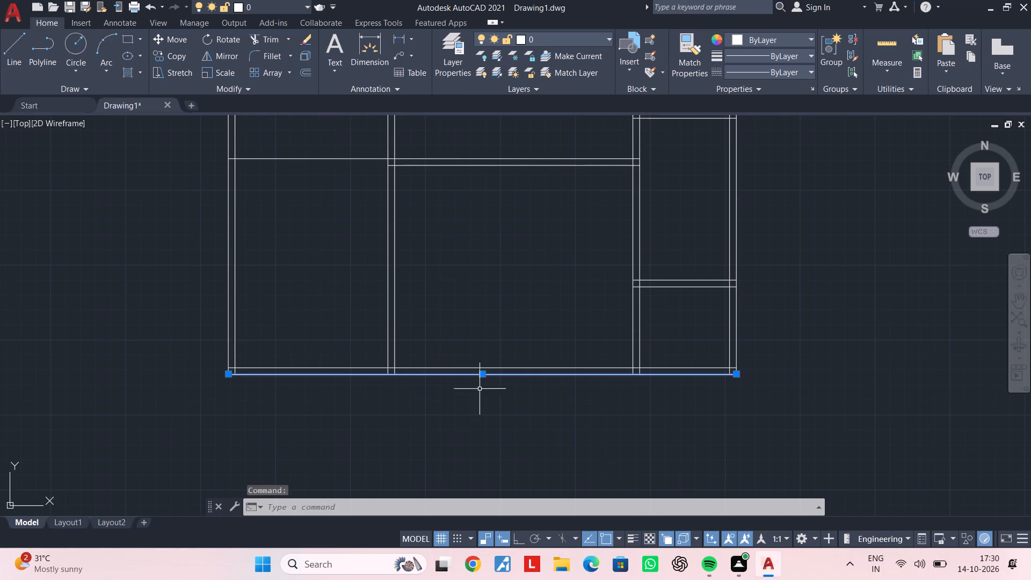
pyautogui.scroll(-2, 510, 278)
pyautogui.moveTo(513, 289); pyautogui.dragTo(509, 366, button='middle')
pyautogui.press('Escape')
pyautogui.moveTo(502, 295); pyautogui.dragTo(501, 388, button='middle')
pyautogui.press('Escape')
pyautogui.press('Escape')
pyautogui.moveTo(507, 321); pyautogui.dragTo(506, 332, button='middle')
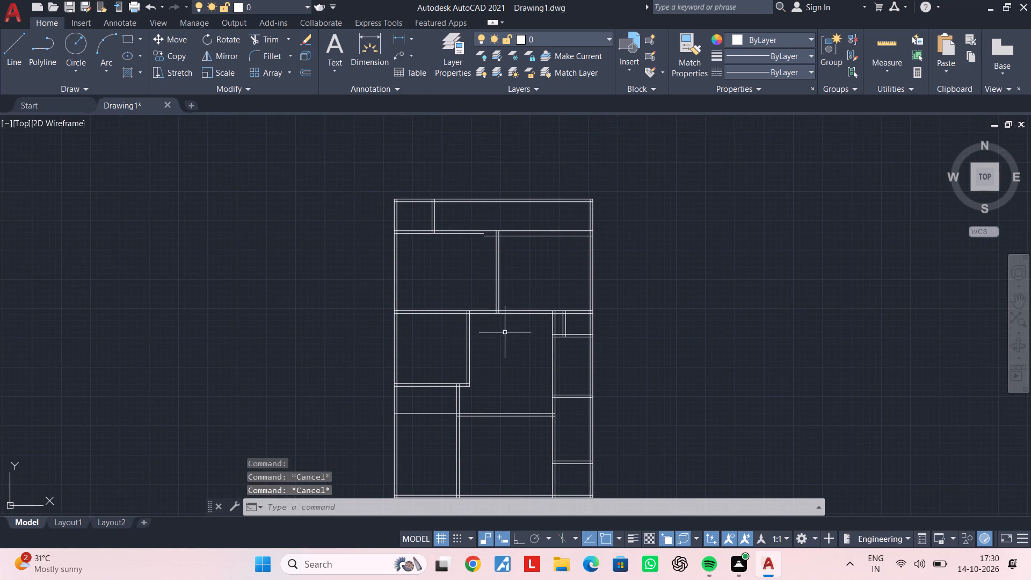
pyautogui.moveTo(503, 333); pyautogui.dragTo(507, 309, button='middle')
pyautogui.scroll(3, 494, 185)
pyautogui.moveTo(507, 351); pyautogui.dragTo(529, 245, button='middle')
pyautogui.press('Escape')
pyautogui.press('Escape')
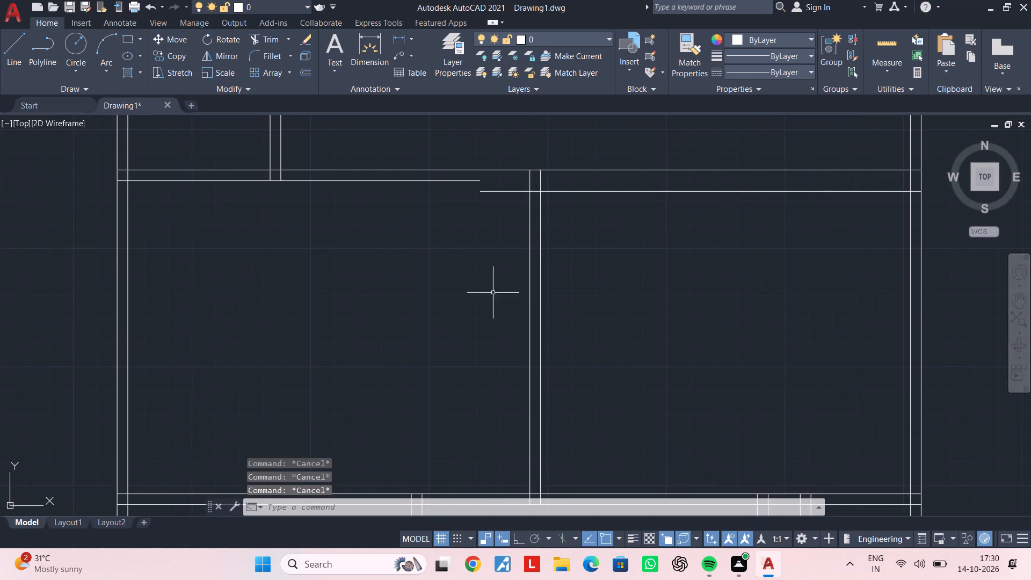
# Measure the horizontal distance between the upper rooms' dividing wall and the right face of the partition below it.
pyautogui.moveTo(493, 292); pyautogui.dragTo(534, 216, button='middle')
pyautogui.press('Escape')
pyautogui.press('Escape')
pyautogui.press('Escape')
pyautogui.press('Escape')
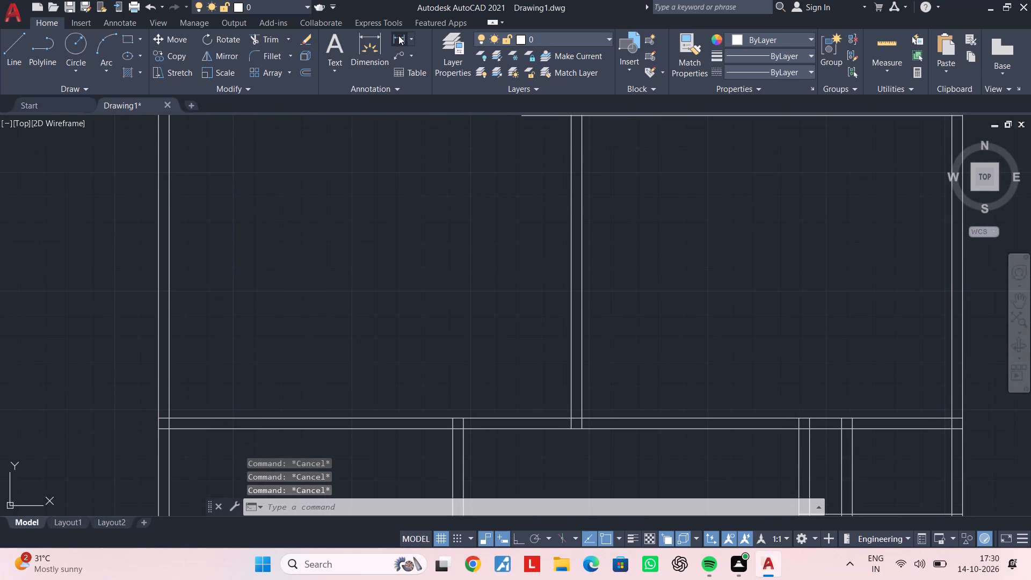
pyautogui.click(398, 35)
pyautogui.click(460, 431)
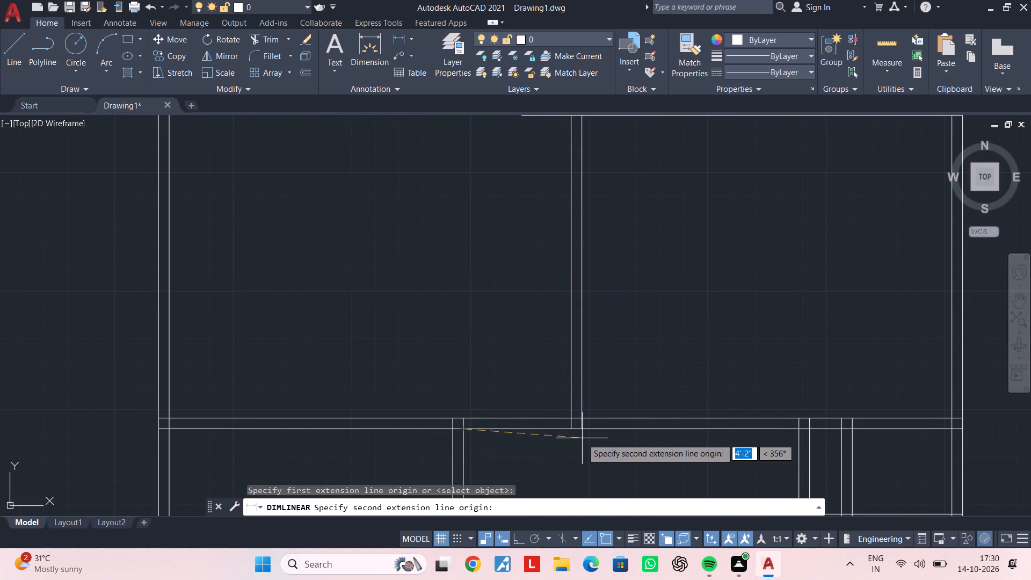
pyautogui.click(572, 430)
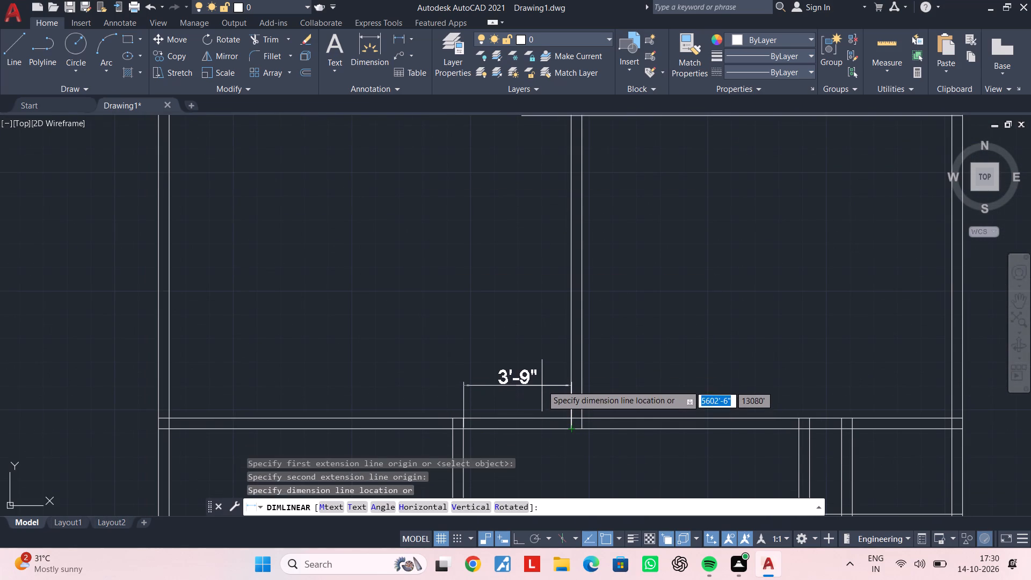
pyautogui.press('Escape')
pyautogui.press('Escape')
pyautogui.scroll(-1, 542, 380)
pyautogui.moveTo(542, 381); pyautogui.dragTo(550, 404, button='middle')
pyautogui.press('Escape')
pyautogui.press('Escape')
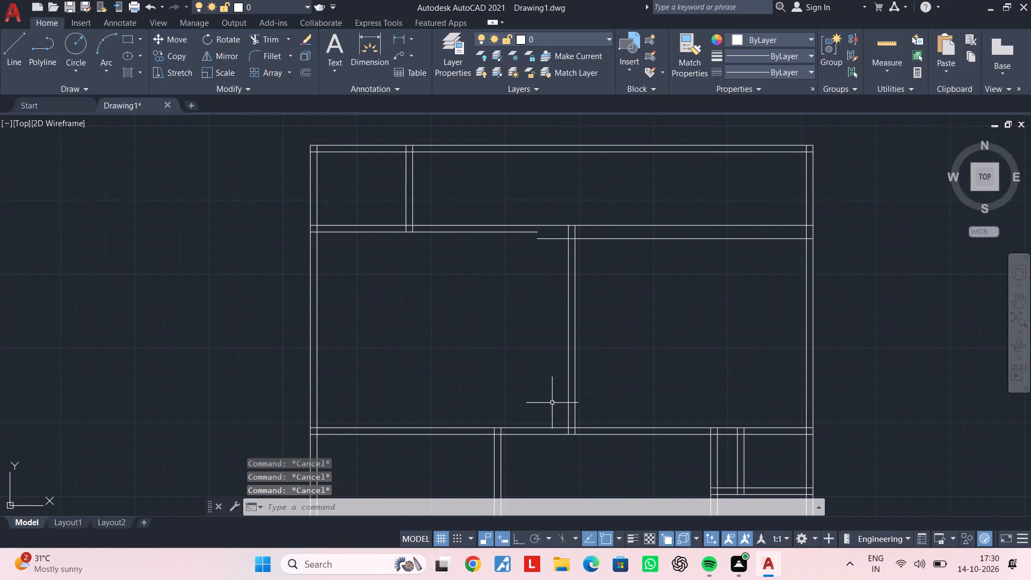
pyautogui.moveTo(542, 309); pyautogui.dragTo(541, 324, button='middle')
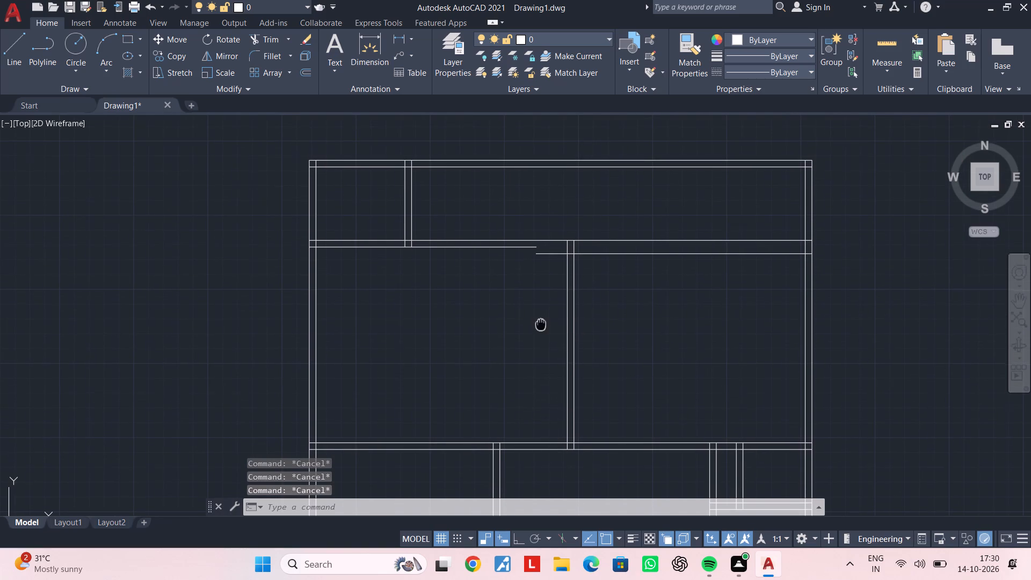
pyautogui.moveTo(541, 324); pyautogui.dragTo(541, 325, button='middle')
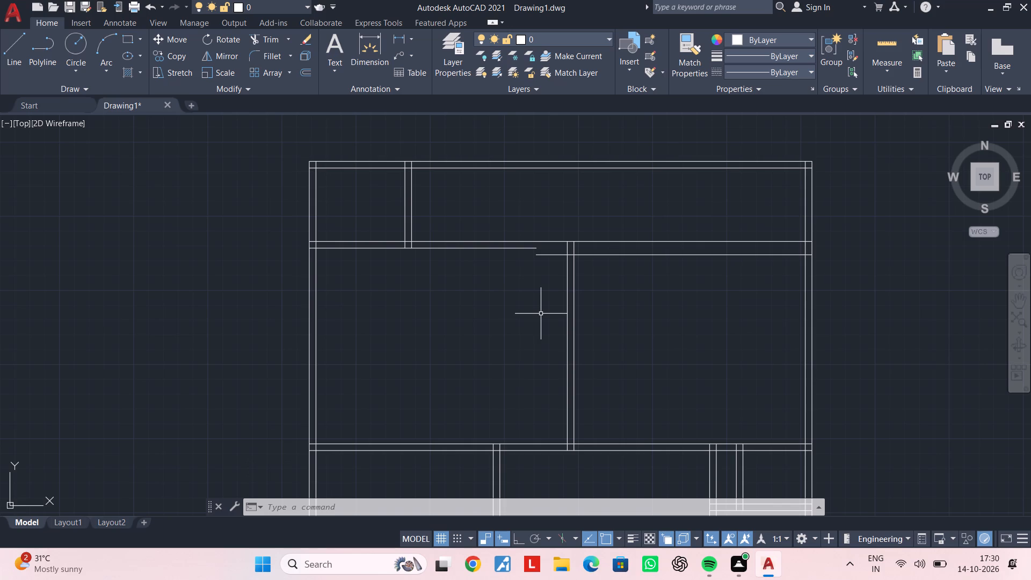
pyautogui.scroll(-1, 543, 314)
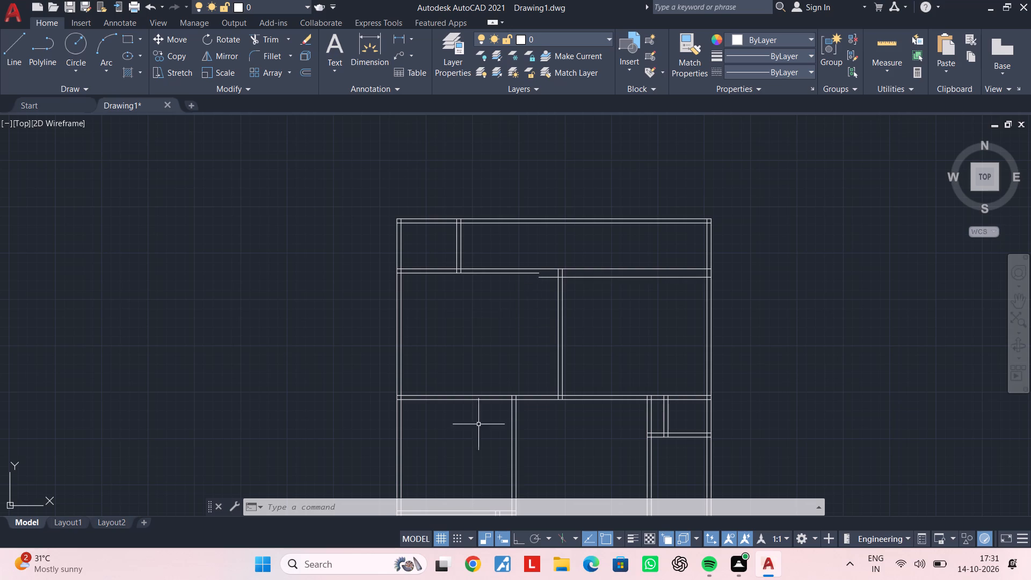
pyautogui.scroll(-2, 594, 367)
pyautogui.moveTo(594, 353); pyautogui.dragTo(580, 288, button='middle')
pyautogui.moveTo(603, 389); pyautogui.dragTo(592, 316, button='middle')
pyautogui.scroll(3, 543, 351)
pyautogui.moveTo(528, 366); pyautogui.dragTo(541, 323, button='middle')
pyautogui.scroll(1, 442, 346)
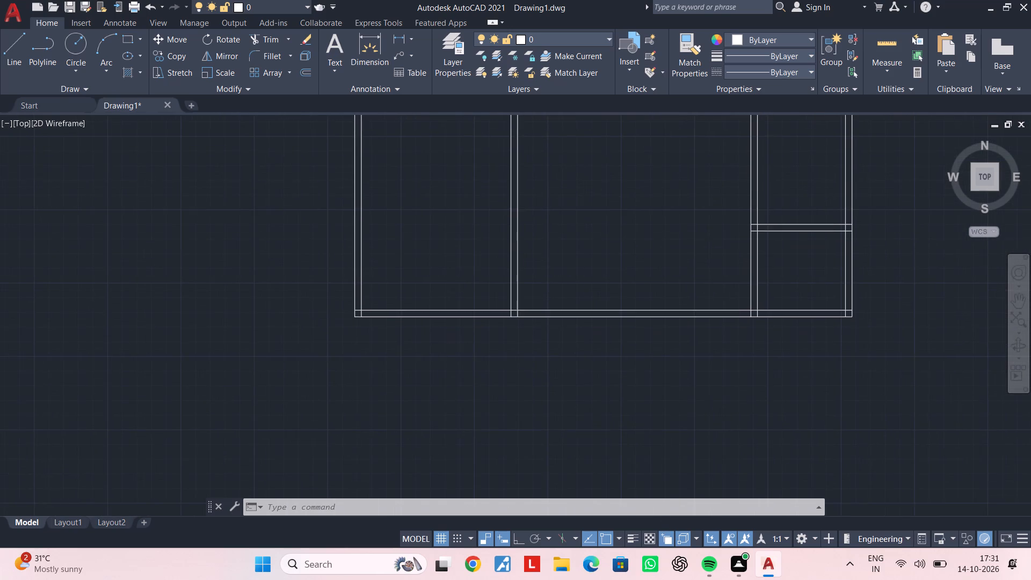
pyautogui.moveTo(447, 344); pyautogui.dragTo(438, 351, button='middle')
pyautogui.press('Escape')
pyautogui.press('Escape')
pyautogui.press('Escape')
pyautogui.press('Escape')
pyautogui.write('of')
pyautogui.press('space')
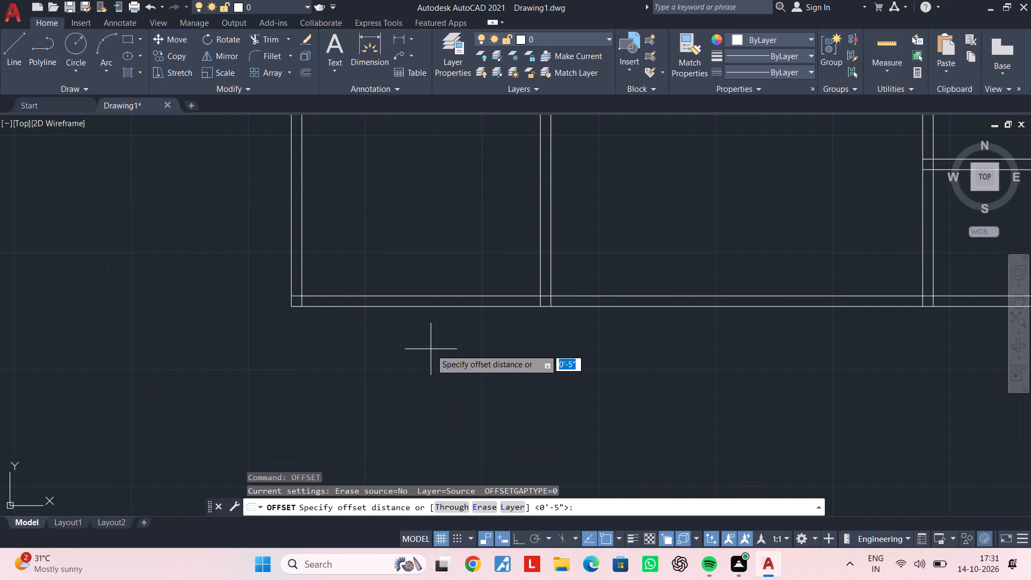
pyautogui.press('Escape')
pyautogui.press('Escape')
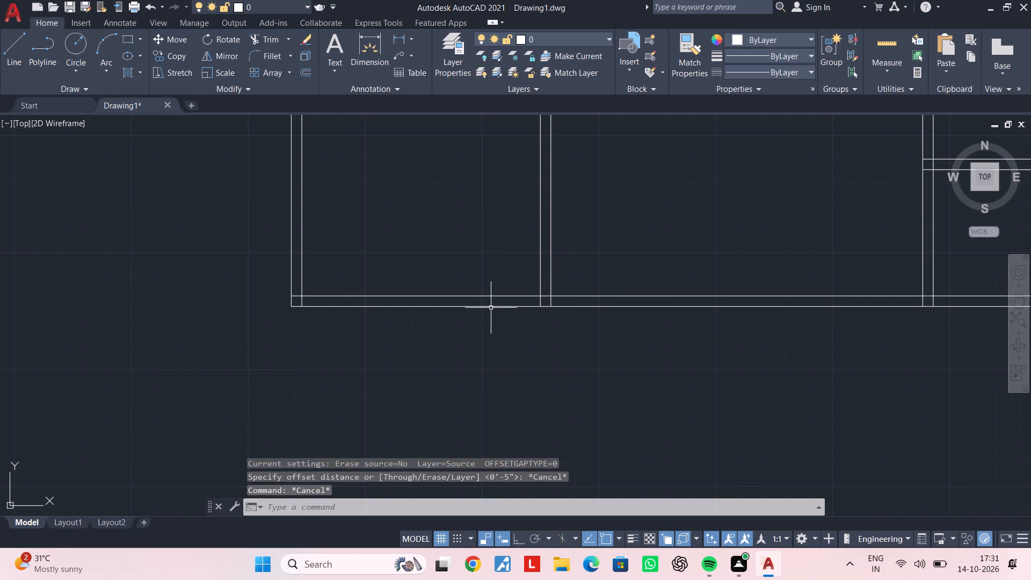
# Erase the outer line of the plan's bottom wall.
pyautogui.click(491, 307)
pyautogui.press('Delete')
pyautogui.press('Escape')
pyautogui.press('Escape')
pyautogui.press('Escape')
# Offset the remaining bottom wall line 9" downward.
pyautogui.write('of 9"')
pyautogui.press('Return')
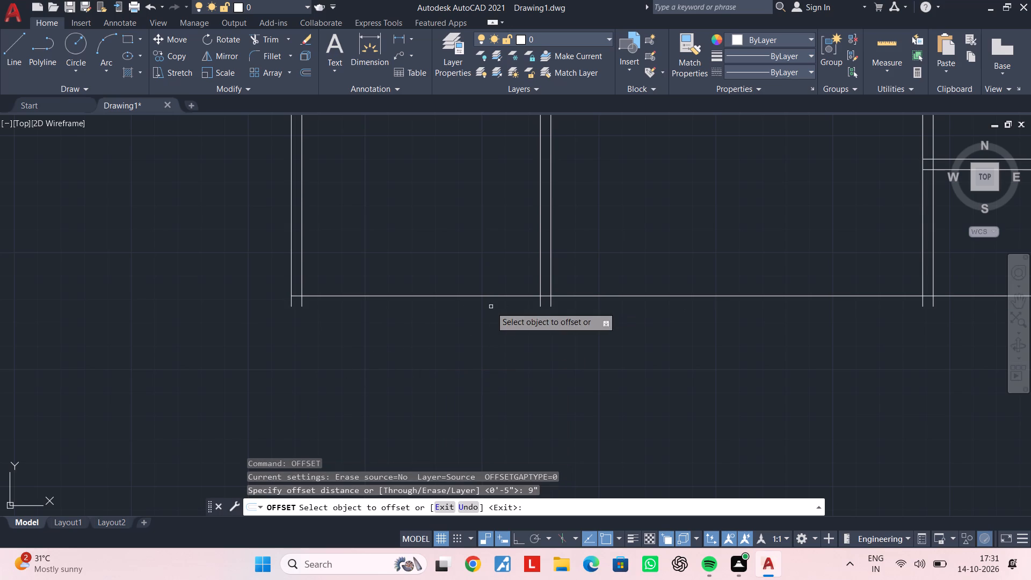
pyautogui.click(475, 296)
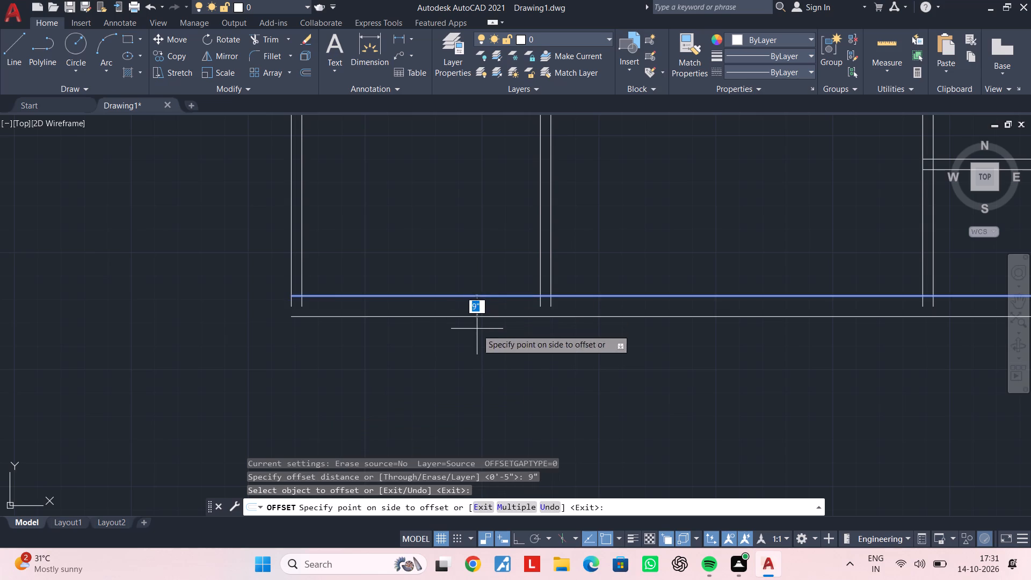
pyautogui.click(477, 329)
pyautogui.press('Escape')
pyautogui.press('Escape')
# Extend the outer and partition walls' vertical lines down to the new bottom wall line.
pyautogui.write('ex')
pyautogui.press('space')
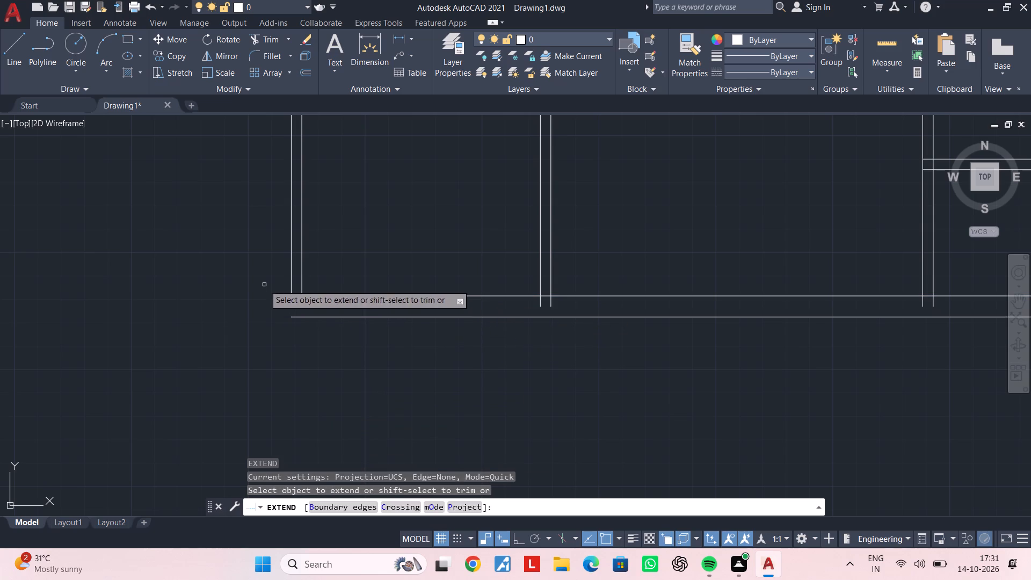
pyautogui.click(264, 284)
pyautogui.click(583, 277)
pyautogui.scroll(-1, 628, 278)
pyautogui.moveTo(626, 278); pyautogui.dragTo(515, 278, button='middle')
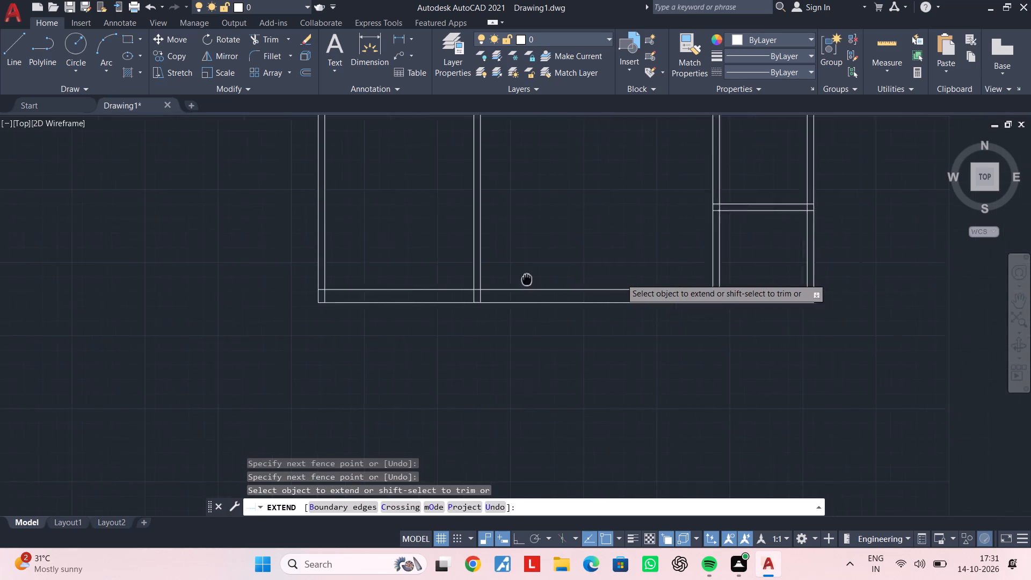
pyautogui.moveTo(515, 278); pyautogui.dragTo(487, 278, button='middle')
pyautogui.scroll(1, 589, 270)
pyautogui.click(618, 273)
pyautogui.click(906, 274)
pyautogui.press('Escape')
pyautogui.scroll(-1, 532, 317)
pyautogui.moveTo(538, 315); pyautogui.dragTo(636, 284, button='middle')
pyautogui.press('Escape')
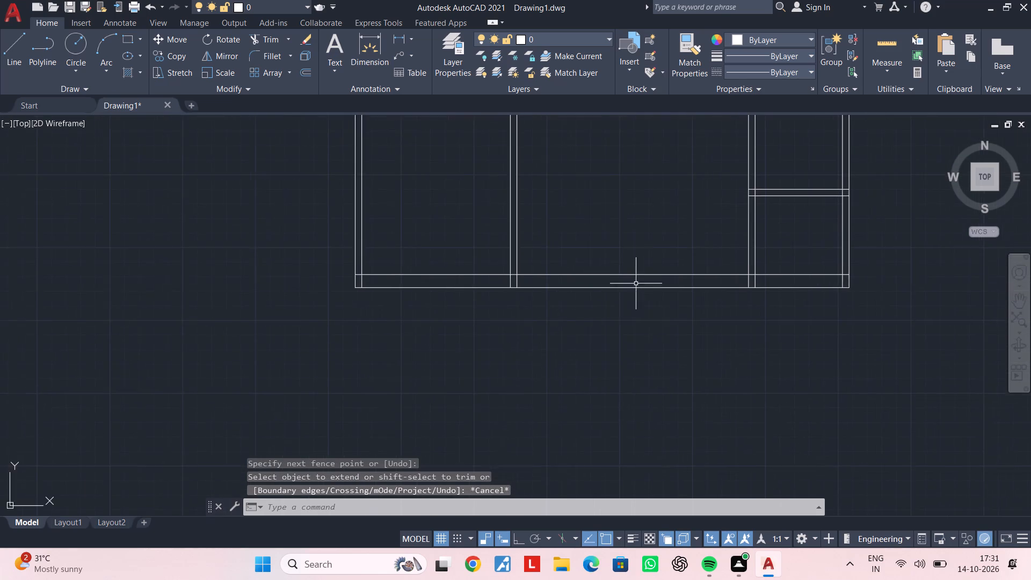
# Offset the outer bottom wall line 7'6" downward.
pyautogui.moveTo(441, 302); pyautogui.dragTo(476, 292, button='middle')
pyautogui.press('Escape')
pyautogui.press('Escape')
pyautogui.press('Escape')
pyautogui.press('Escape')
pyautogui.write('of')
pyautogui.press('space')
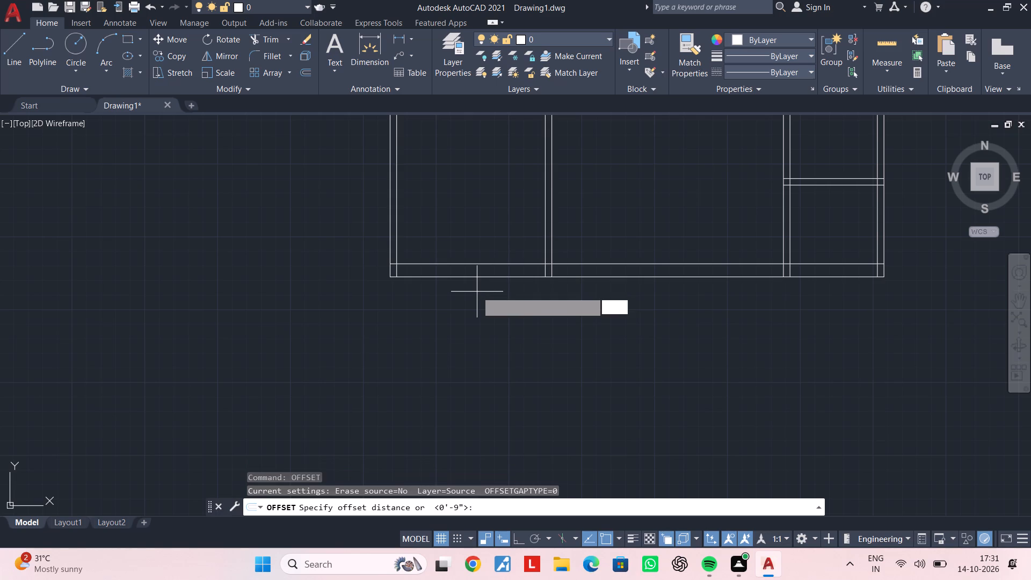
pyautogui.write('7\'6"')
pyautogui.press('Return')
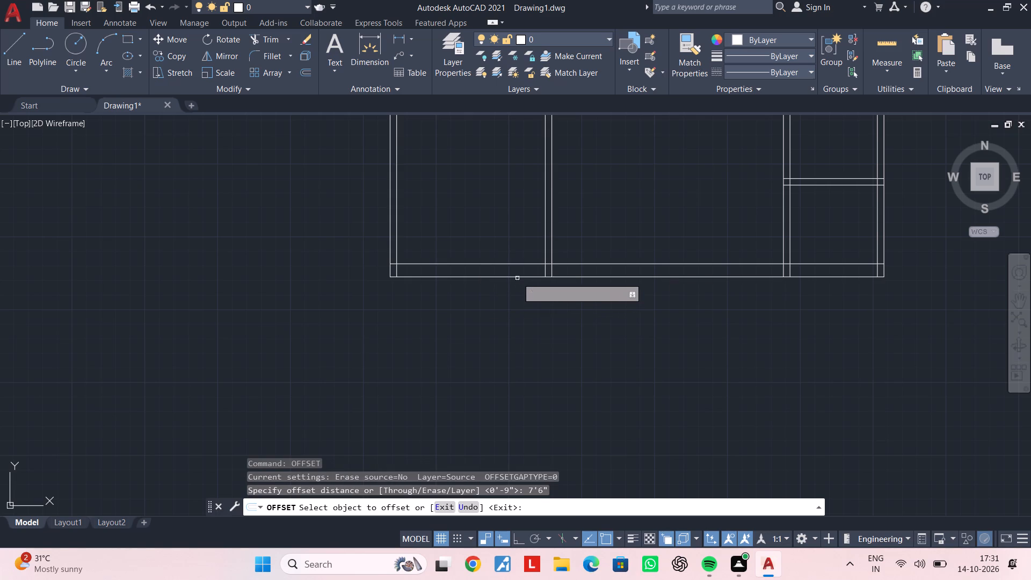
pyautogui.click(517, 276)
pyautogui.click(519, 350)
pyautogui.moveTo(532, 365); pyautogui.dragTo(521, 314, button='middle')
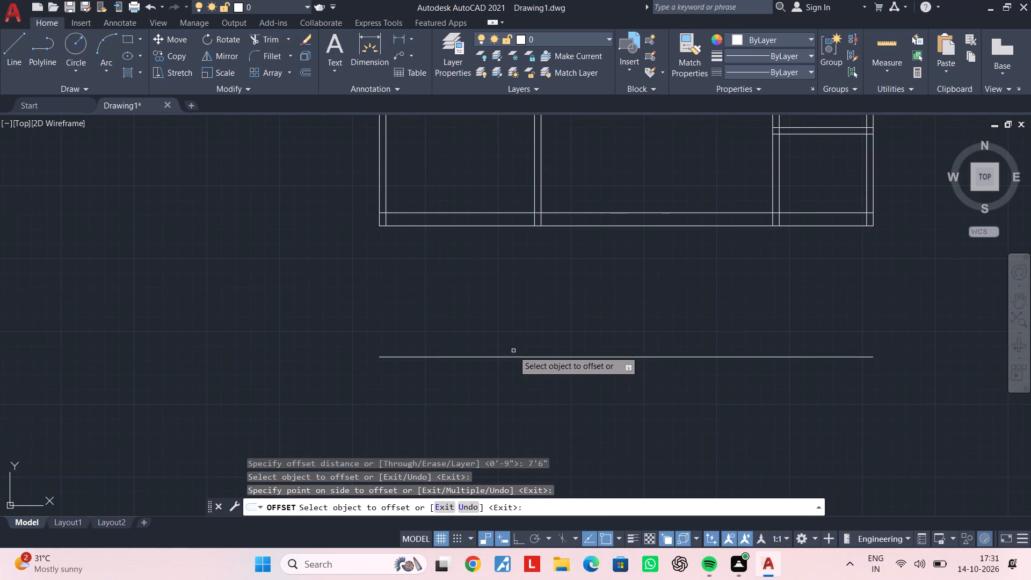
pyautogui.press('Escape')
pyautogui.press('Escape')
pyautogui.press('Escape')
pyautogui.press('Escape')
# Extend both lines of the left and right outer walls down to the new lowest horizontal line.
pyautogui.press('e')
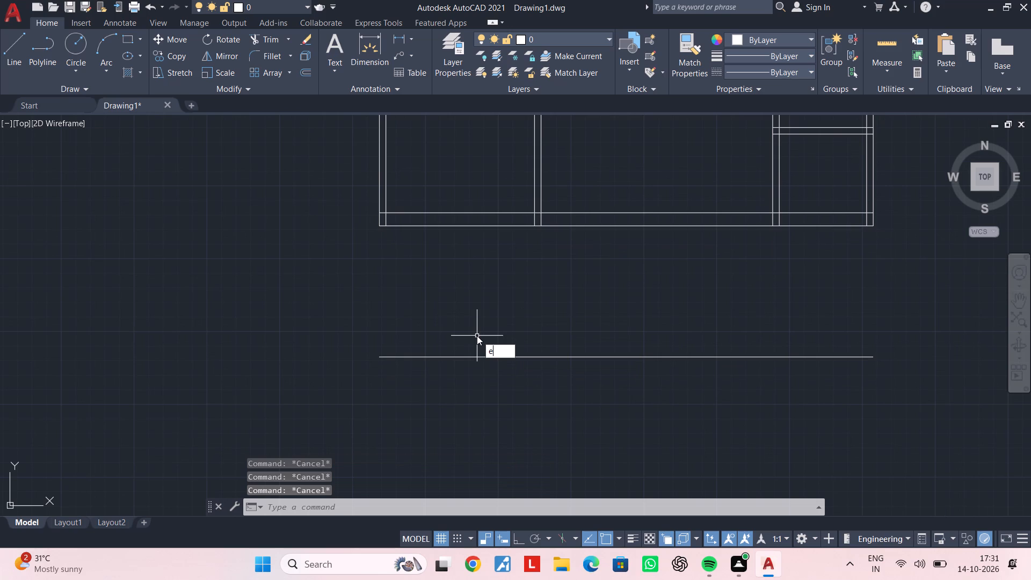
pyautogui.write('x')
pyautogui.press('space')
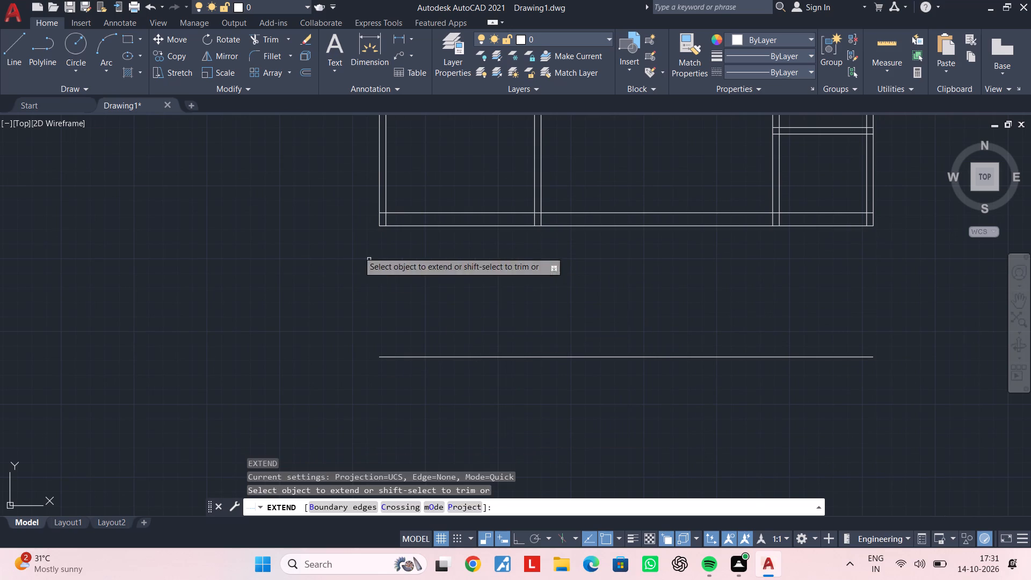
pyautogui.click(333, 189)
pyautogui.click(450, 190)
pyautogui.moveTo(677, 298); pyautogui.dragTo(569, 327, button='middle')
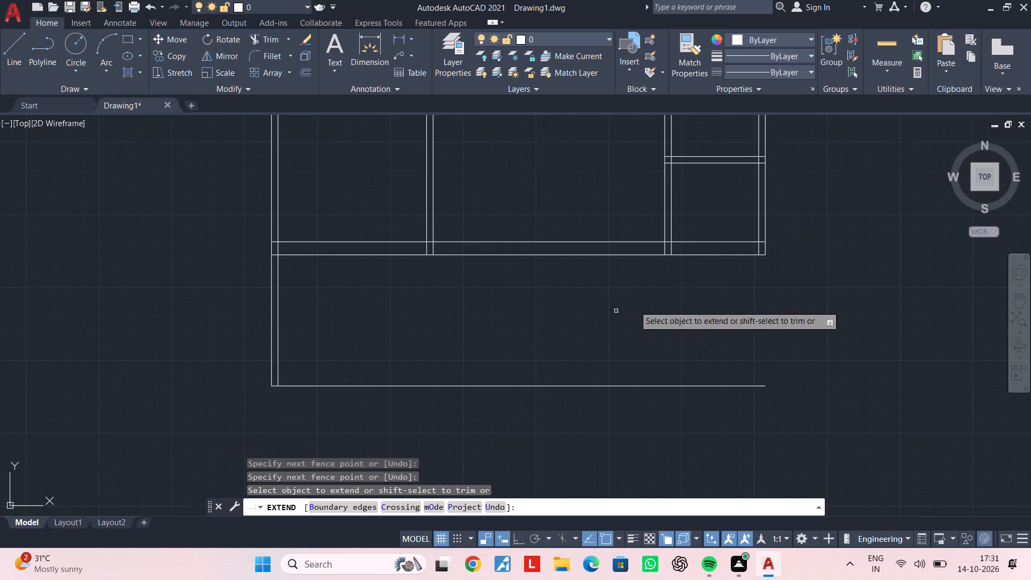
pyautogui.click(738, 228)
pyautogui.click(876, 218)
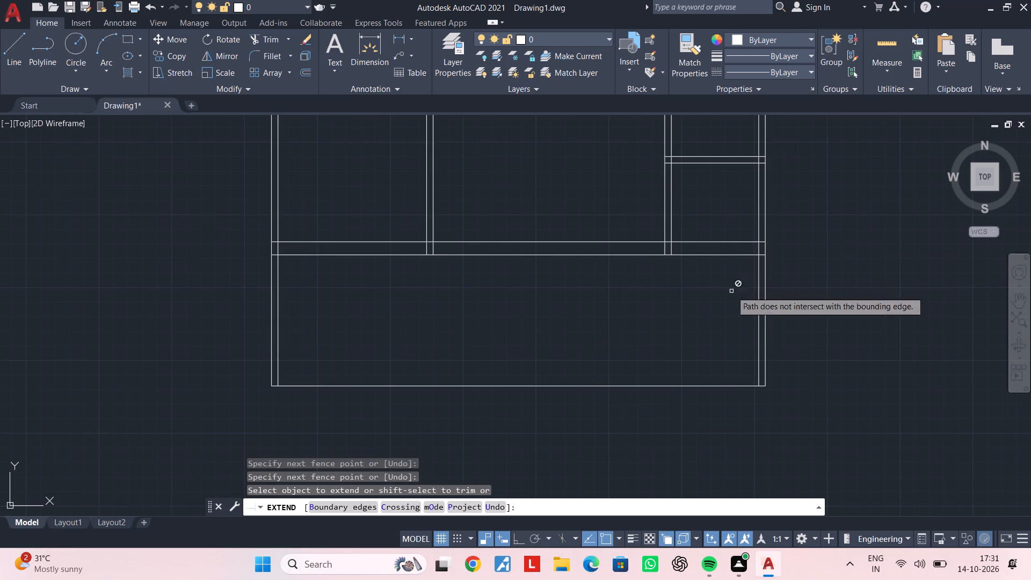
pyautogui.press('Escape')
pyautogui.press('Escape')
pyautogui.press('Escape')
pyautogui.press('Escape')
pyautogui.press('Escape')
pyautogui.press('Escape')
pyautogui.press('Escape')
pyautogui.moveTo(676, 308); pyautogui.dragTo(664, 311, button='middle')
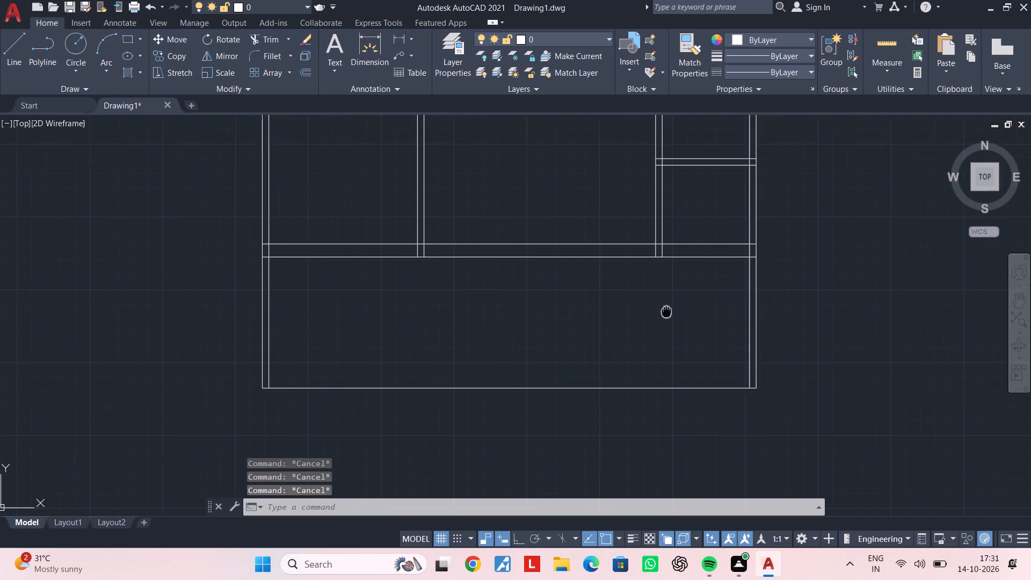
# Offset the lowest horizontal line 4.5" downward.
pyautogui.moveTo(664, 311); pyautogui.dragTo(626, 314, button='middle')
pyautogui.press('Escape')
pyautogui.press('Escape')
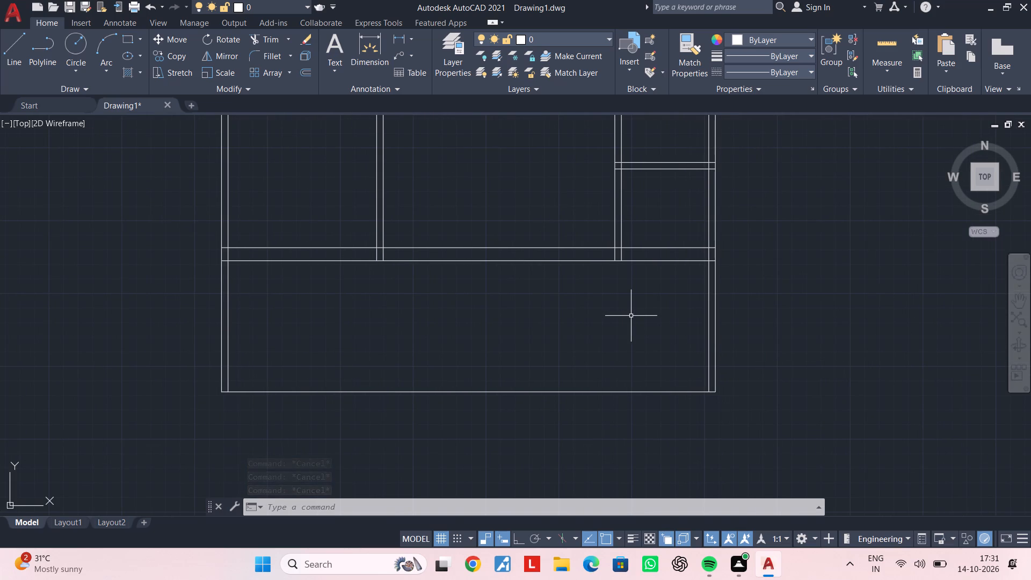
pyautogui.moveTo(503, 392); pyautogui.dragTo(573, 374, button='middle')
pyautogui.press('Escape')
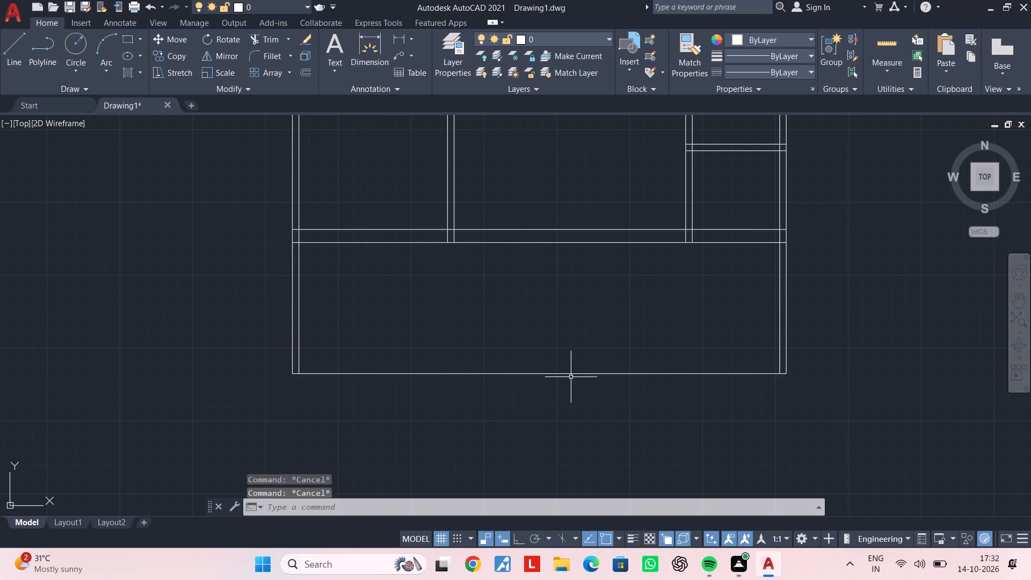
pyautogui.press('Escape')
pyautogui.press('Escape')
pyautogui.press('Escape')
pyautogui.write('of')
pyautogui.press('space')
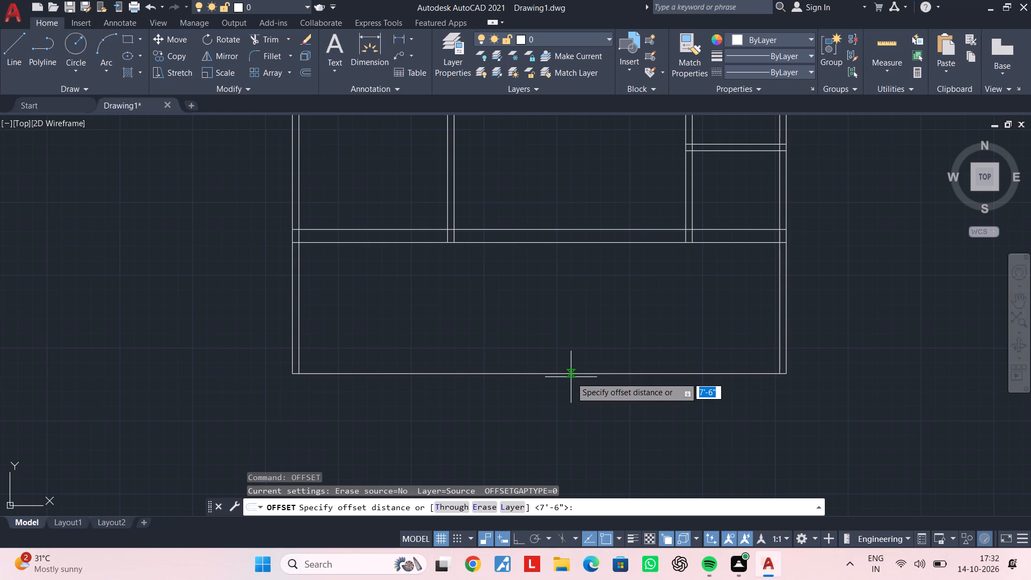
pyautogui.write('4.5"')
pyautogui.press('Return')
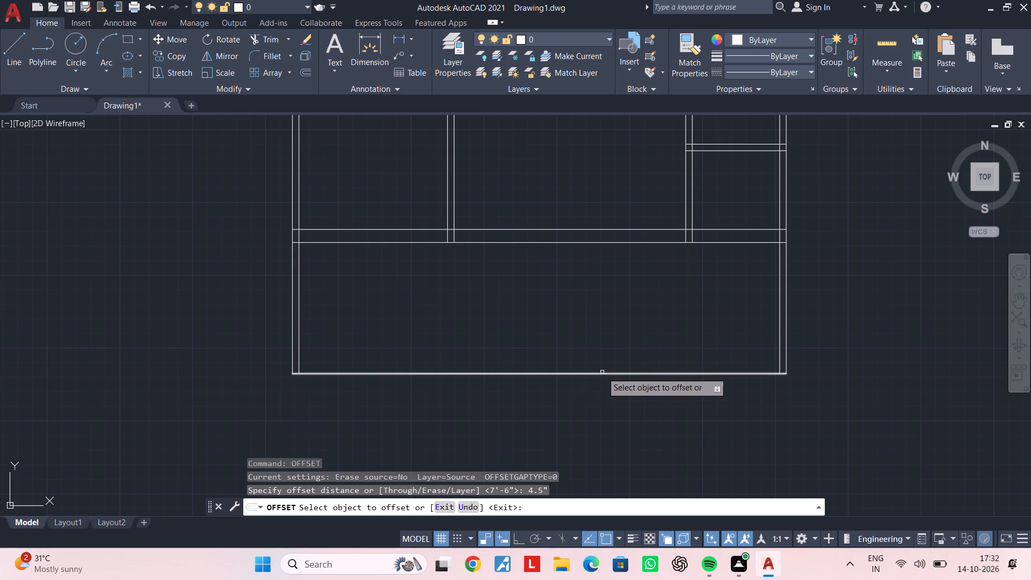
pyautogui.click(602, 372)
pyautogui.click(604, 418)
pyautogui.press('Escape')
pyautogui.press('Escape')
# Extend both lines of the left and right outer walls down to the new 4.5" offset line.
pyautogui.write('ex')
pyautogui.press('space')
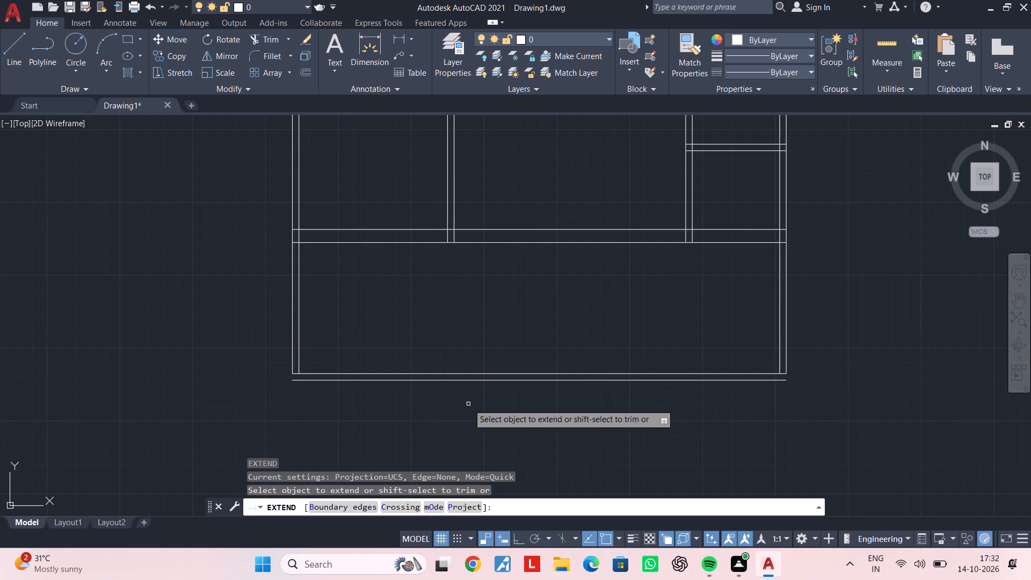
pyautogui.click(280, 354)
pyautogui.click(306, 354)
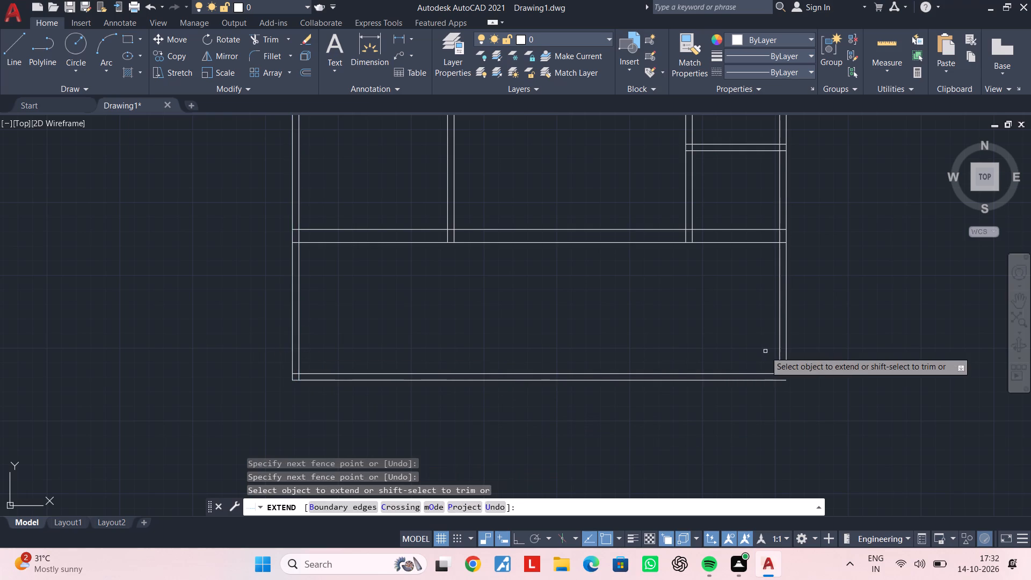
pyautogui.click(766, 351)
pyautogui.click(852, 347)
pyautogui.press('Escape')
# Trim the overlapping inner wall lines at the top-left outer corner of the plan.
pyautogui.scroll(-3, 634, 319)
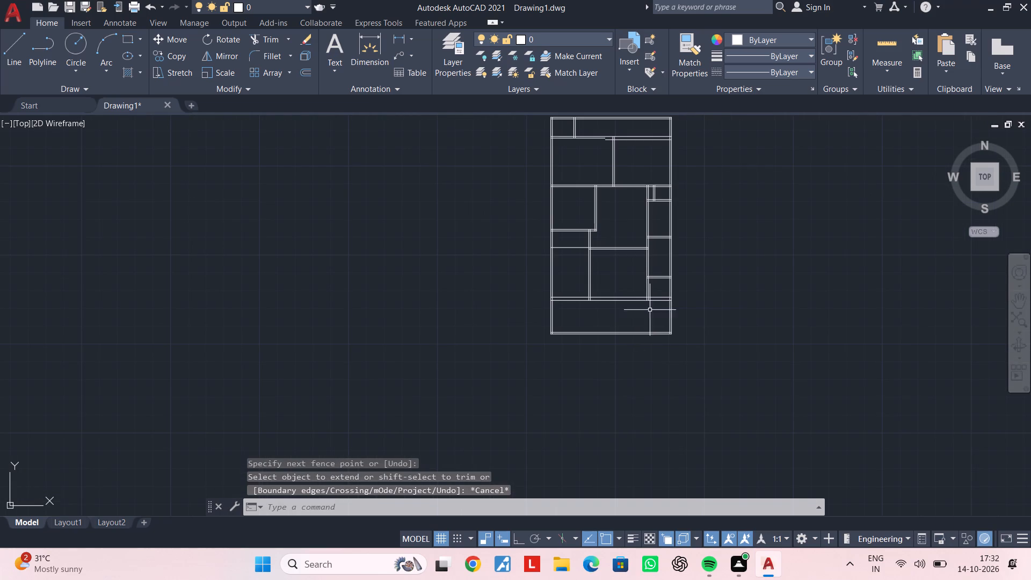
pyautogui.moveTo(669, 232); pyautogui.dragTo(672, 339, button='middle')
pyautogui.scroll(4, 572, 243)
pyautogui.moveTo(561, 220); pyautogui.dragTo(561, 311, button='middle')
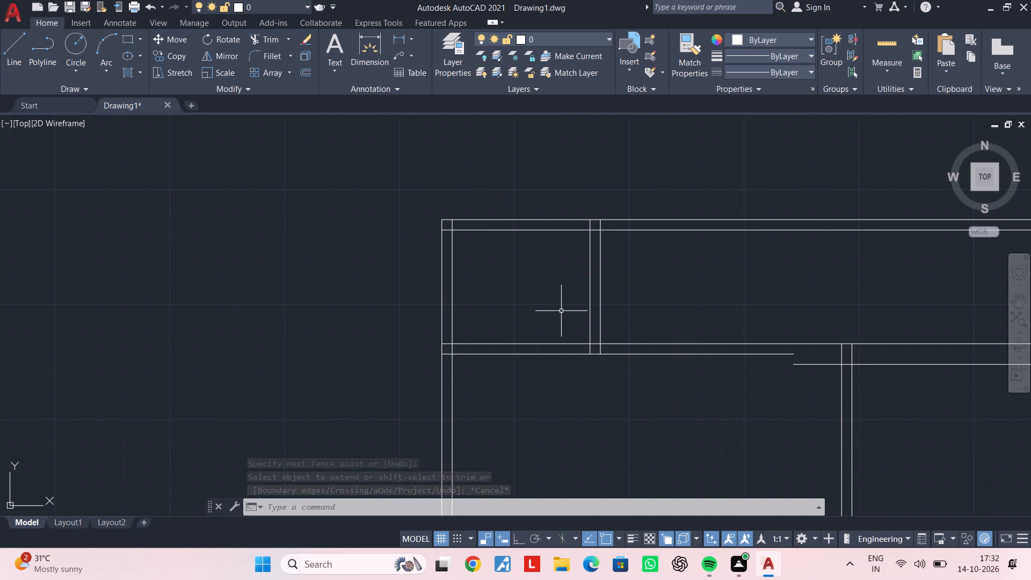
pyautogui.press('Escape')
pyautogui.press('Escape')
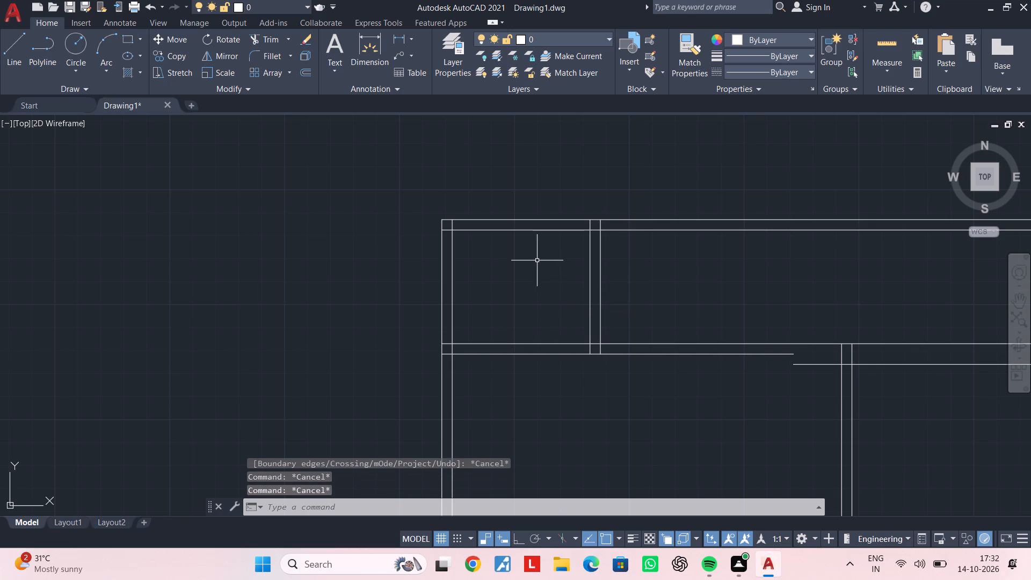
pyautogui.press('Escape')
pyautogui.press('Escape')
pyautogui.press('Escape')
pyautogui.write('tr')
pyautogui.press('space')
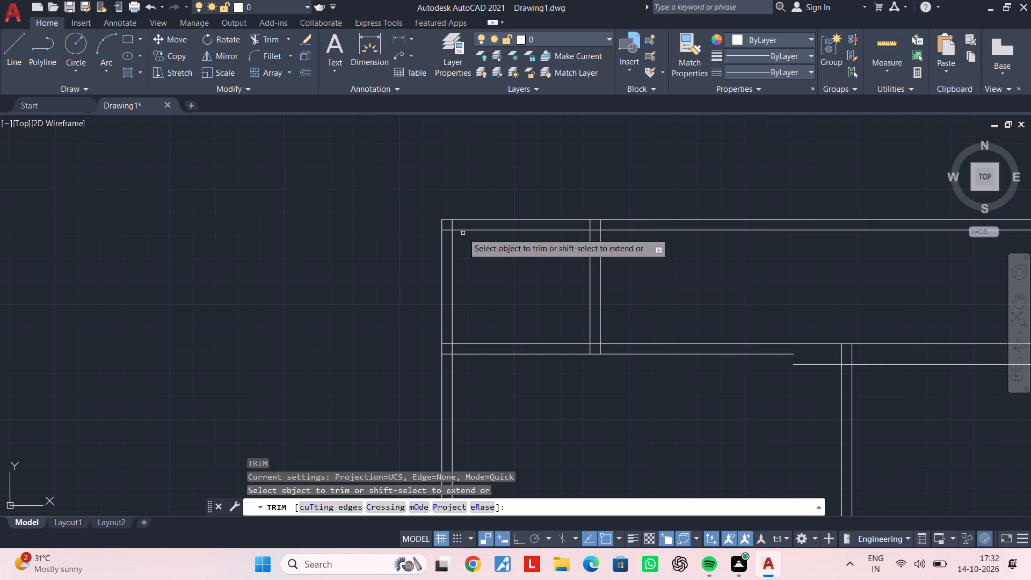
pyautogui.scroll(3, 461, 227)
pyautogui.click(413, 220)
pyautogui.click(396, 240)
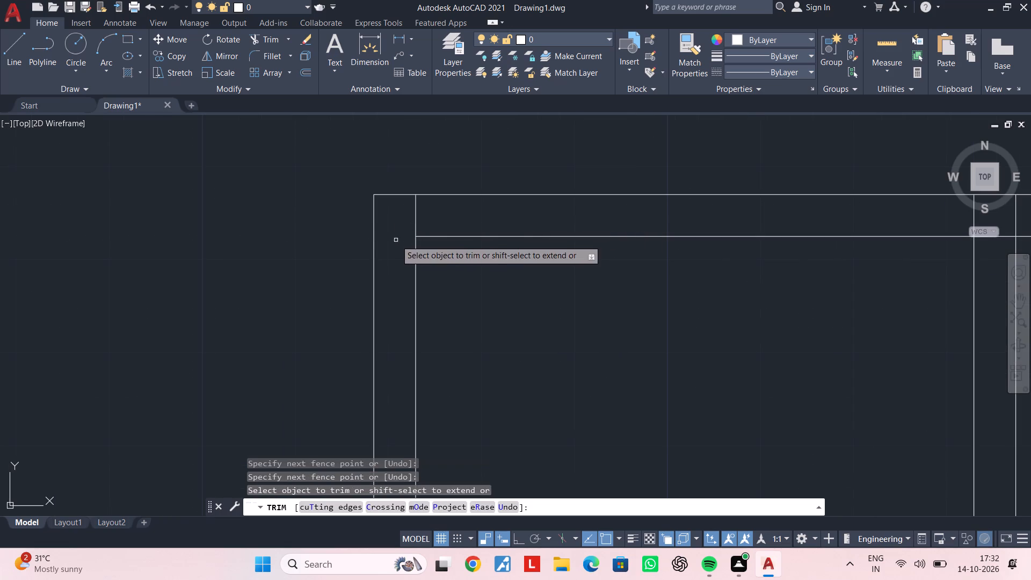
pyautogui.click(400, 233)
pyautogui.click(478, 208)
# Trim the crossing lines where the uppermost horizontal partition wall meets the left outer wall, leaving an open junction.
pyautogui.scroll(-4, 486, 265)
pyautogui.moveTo(487, 270); pyautogui.dragTo(489, 230, button='middle')
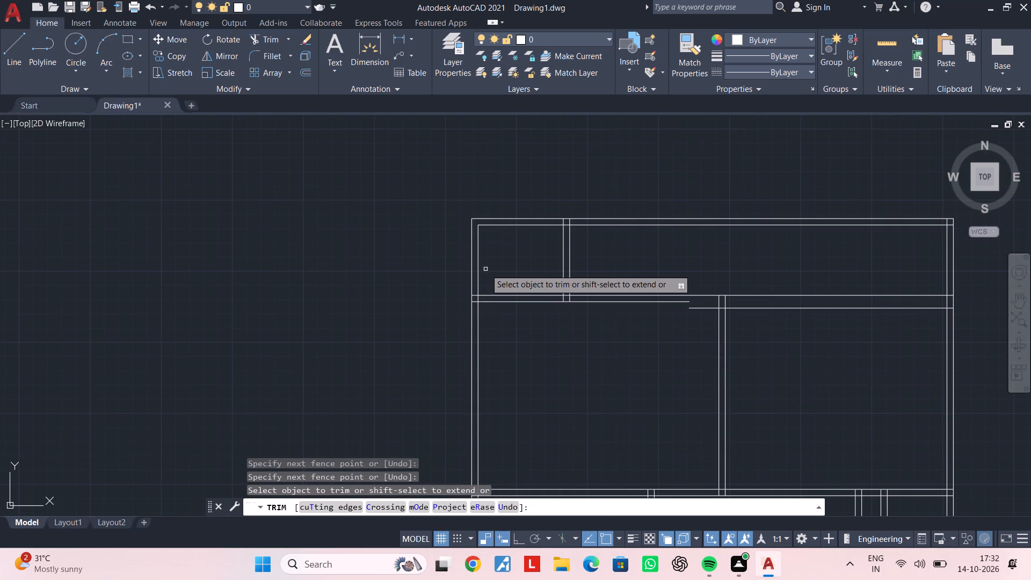
pyautogui.scroll(3, 477, 298)
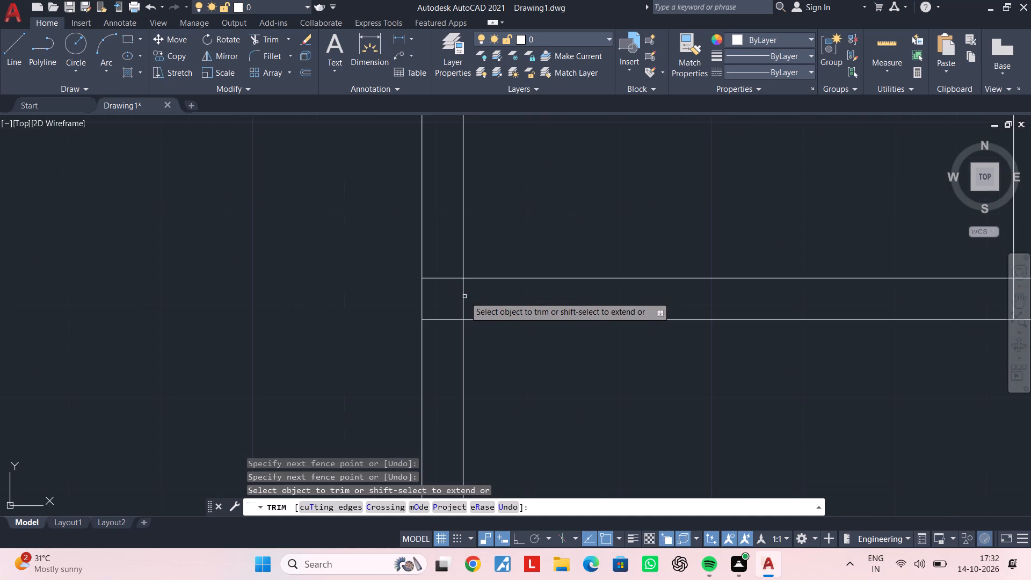
pyautogui.scroll(3, 463, 296)
pyautogui.click(431, 226)
pyautogui.click(429, 388)
pyautogui.click(425, 317)
pyautogui.click(580, 313)
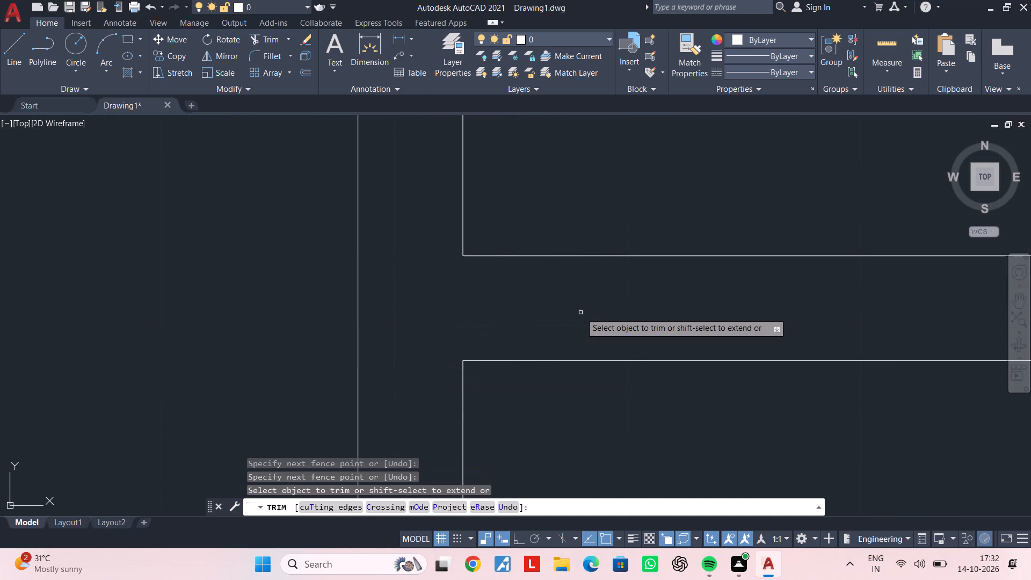
# Trim the left line of the short top-room partition where it crosses the top outer wall.
pyautogui.scroll(-5, 582, 313)
pyautogui.moveTo(670, 260); pyautogui.dragTo(565, 316, button='middle')
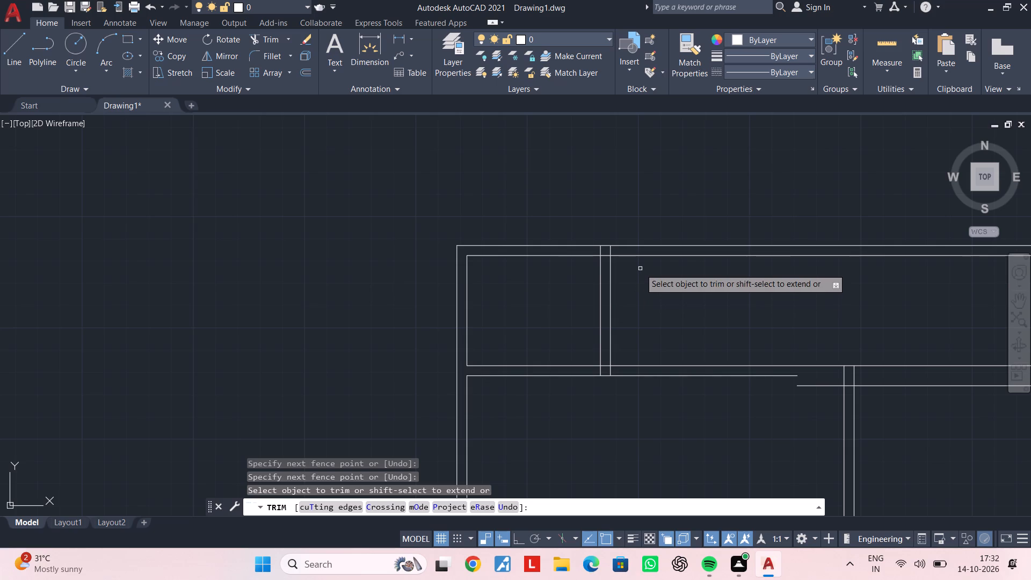
pyautogui.scroll(2, 600, 257)
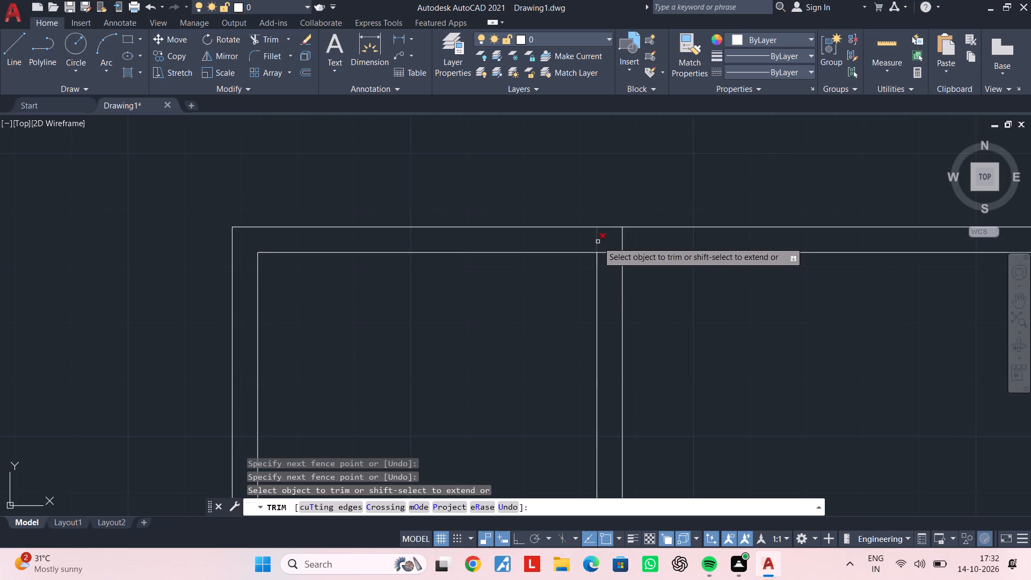
pyautogui.click(597, 242)
pyautogui.scroll(-2, 677, 331)
pyautogui.moveTo(677, 331); pyautogui.dragTo(677, 331, button='middle')
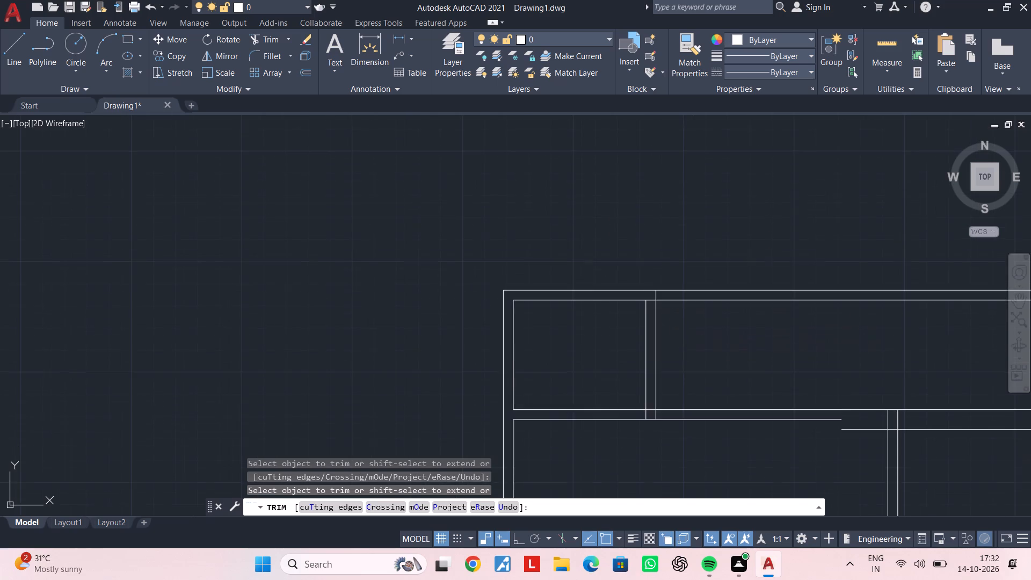
pyautogui.moveTo(677, 331); pyautogui.dragTo(676, 266, button='middle')
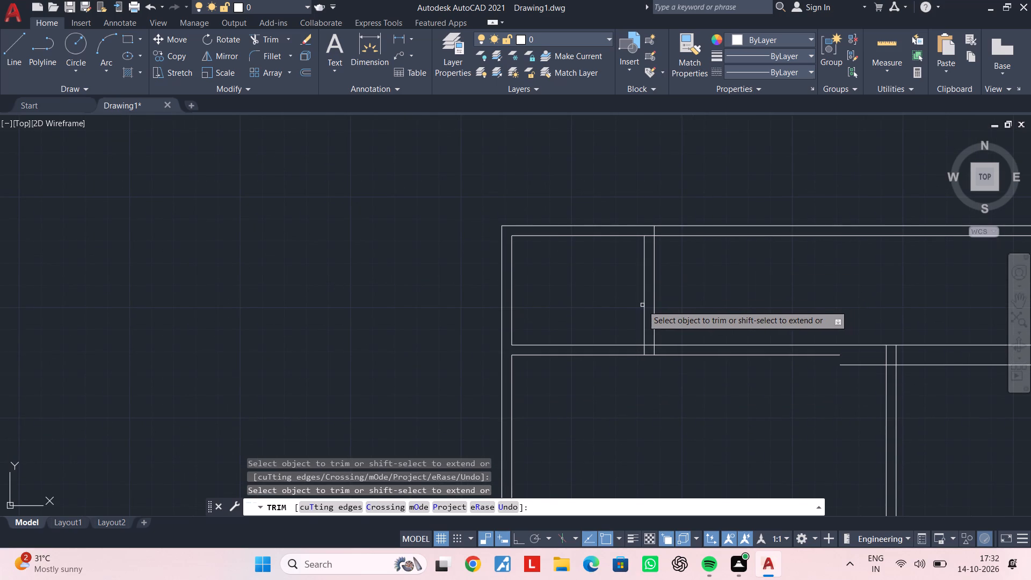
pyautogui.press('Escape')
pyautogui.press('Escape')
pyautogui.press('Escape')
pyautogui.press('Escape')
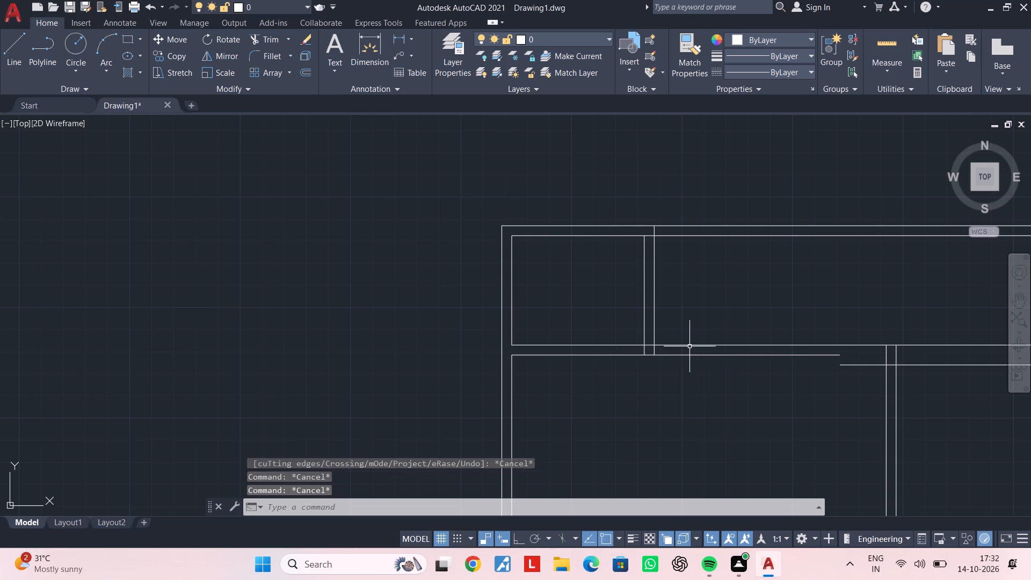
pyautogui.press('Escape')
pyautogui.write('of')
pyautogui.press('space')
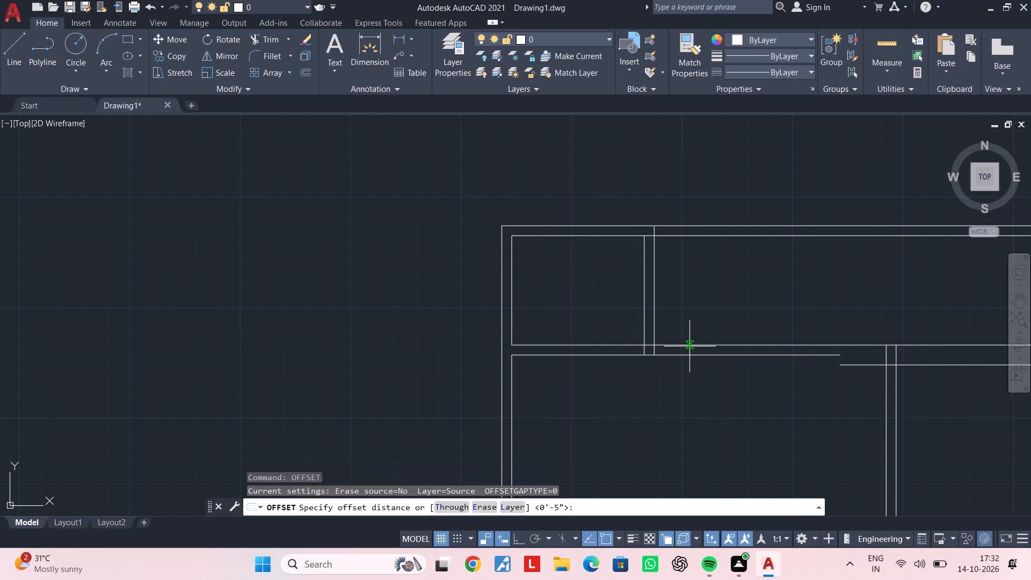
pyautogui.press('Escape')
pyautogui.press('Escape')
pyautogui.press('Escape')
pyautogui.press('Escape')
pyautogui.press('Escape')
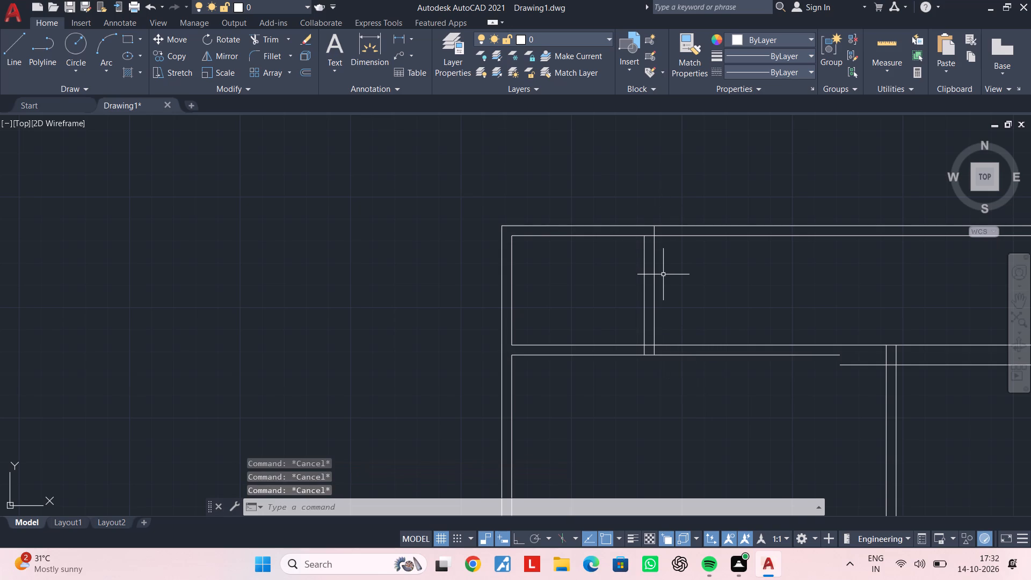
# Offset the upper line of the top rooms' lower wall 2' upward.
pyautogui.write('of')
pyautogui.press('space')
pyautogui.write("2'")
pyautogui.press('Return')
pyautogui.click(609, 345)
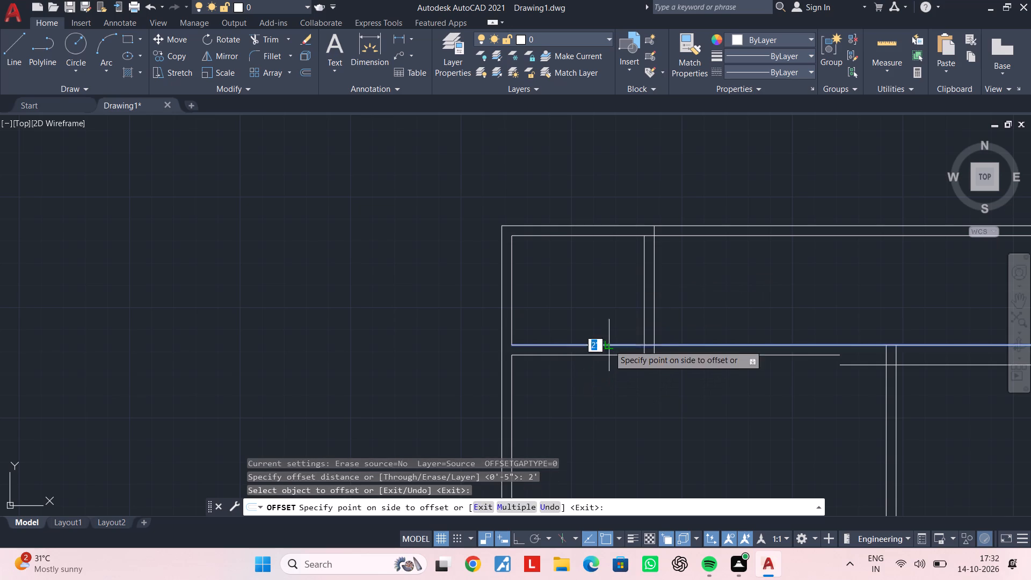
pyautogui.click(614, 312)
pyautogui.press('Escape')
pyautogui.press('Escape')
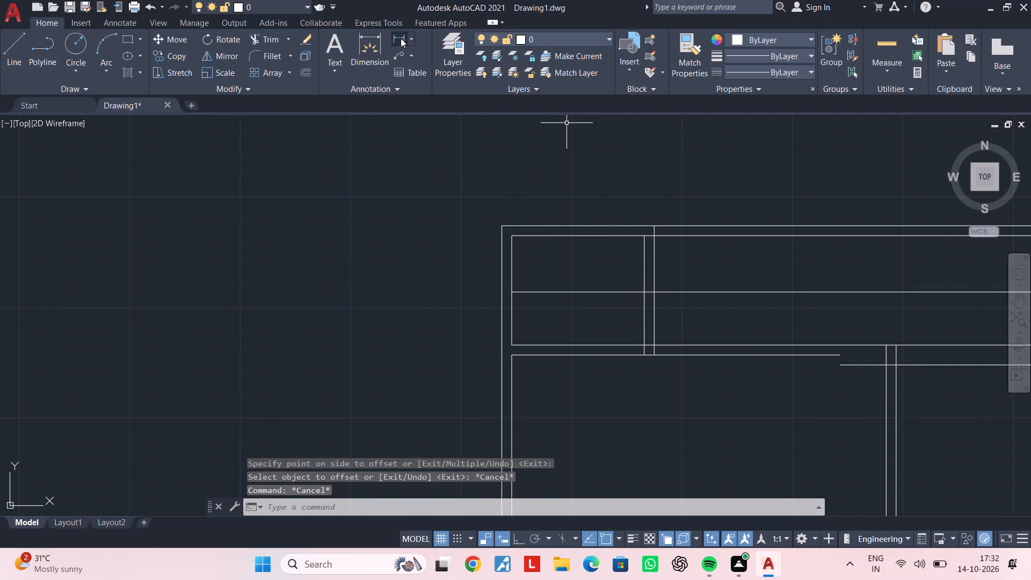
# Measure from the 2' offset line to the top outer wall's inner line along the partition.
pyautogui.click(401, 38)
pyautogui.scroll(2, 637, 289)
pyautogui.click(646, 293)
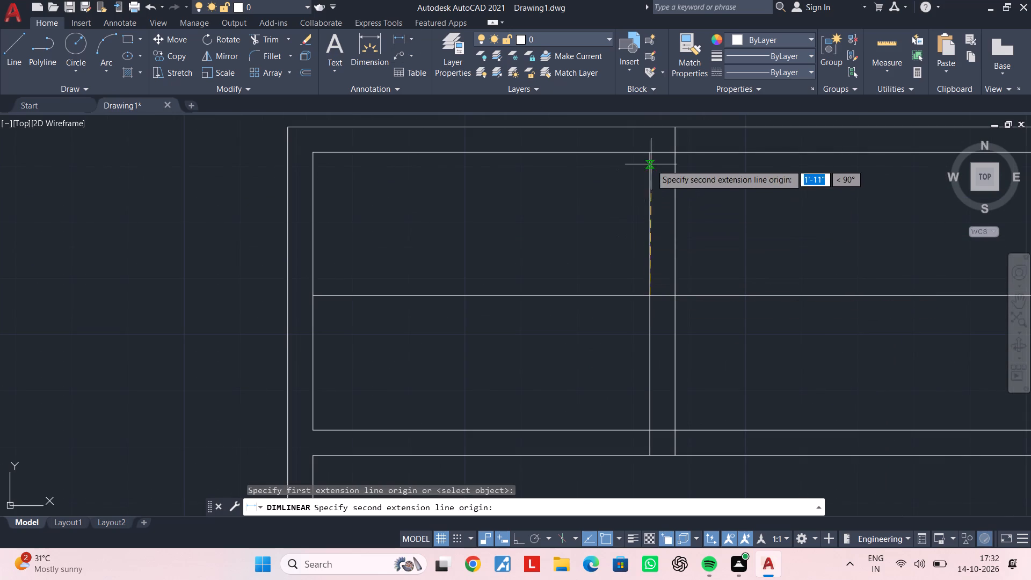
pyautogui.click(651, 154)
pyautogui.press('Escape')
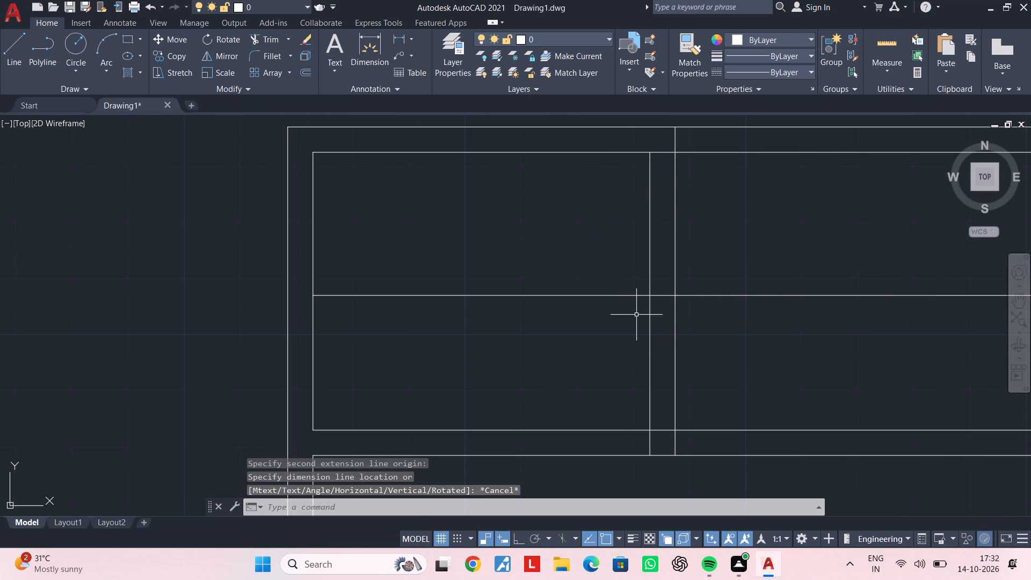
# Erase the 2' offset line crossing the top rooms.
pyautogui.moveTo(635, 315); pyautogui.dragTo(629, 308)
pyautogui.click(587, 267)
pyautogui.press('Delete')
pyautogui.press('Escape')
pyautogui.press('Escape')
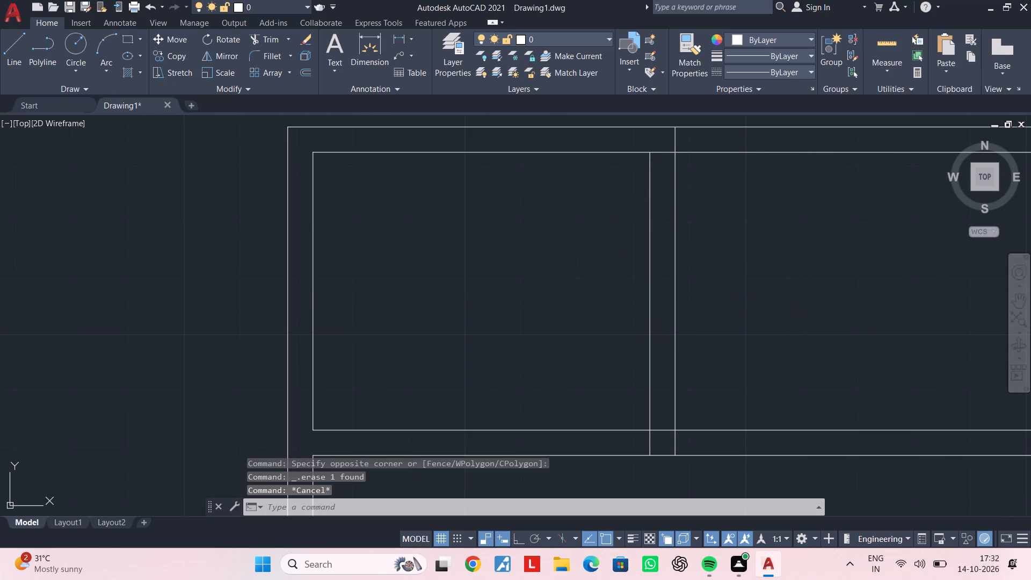
# Offset the upper line of the top rooms' lower wall 1'6" upward.
pyautogui.write('of 1\'6"')
pyautogui.press('Return')
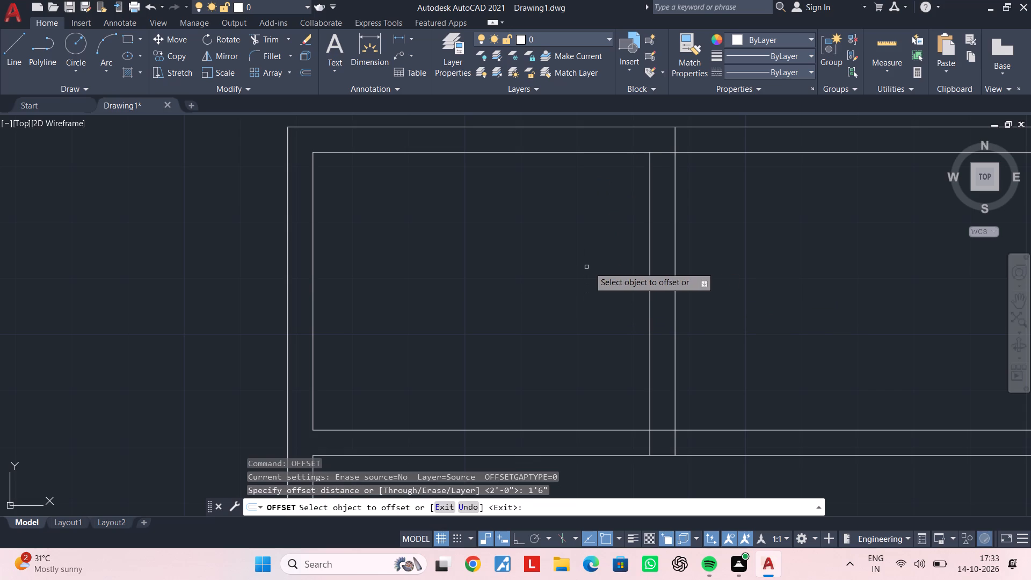
pyautogui.click(583, 430)
pyautogui.click(587, 405)
pyautogui.press('Escape')
pyautogui.press('Escape')
# Trim the 1'6" offset line on both sides of the short partition, keeping only the piece between its two lines.
pyautogui.write('tr')
pyautogui.press('space')
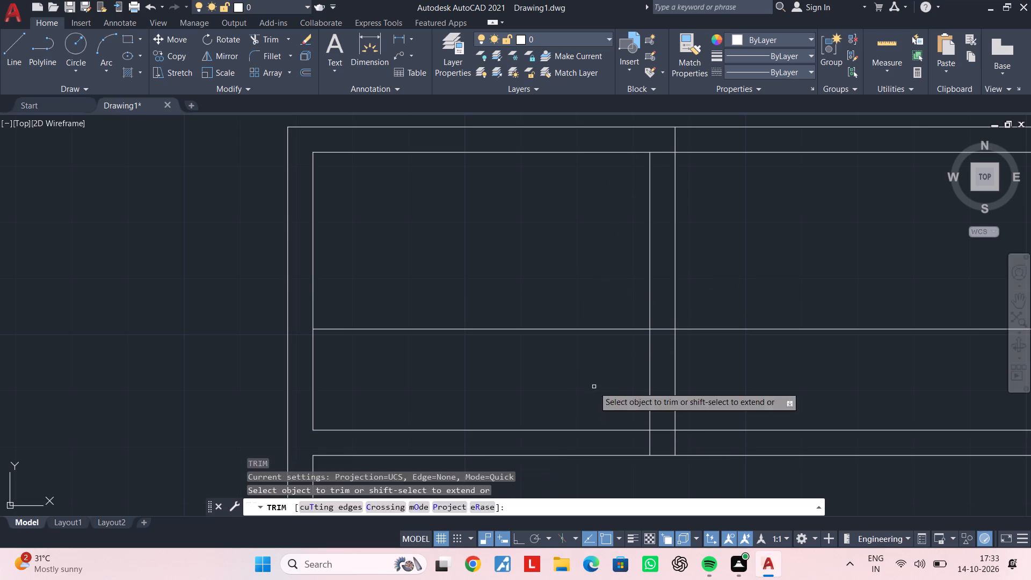
pyautogui.click(594, 387)
pyautogui.click(579, 285)
pyautogui.click(757, 371)
pyautogui.click(727, 284)
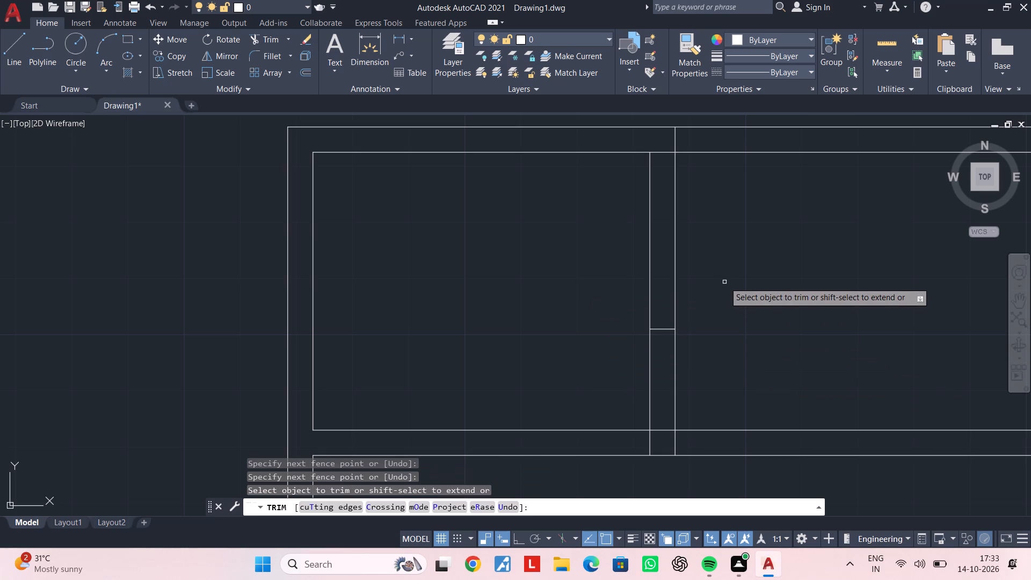
# Trim the partition's left line above the short end piece and clear the overlapping lines at its junction with the lower wall.
pyautogui.click(648, 271)
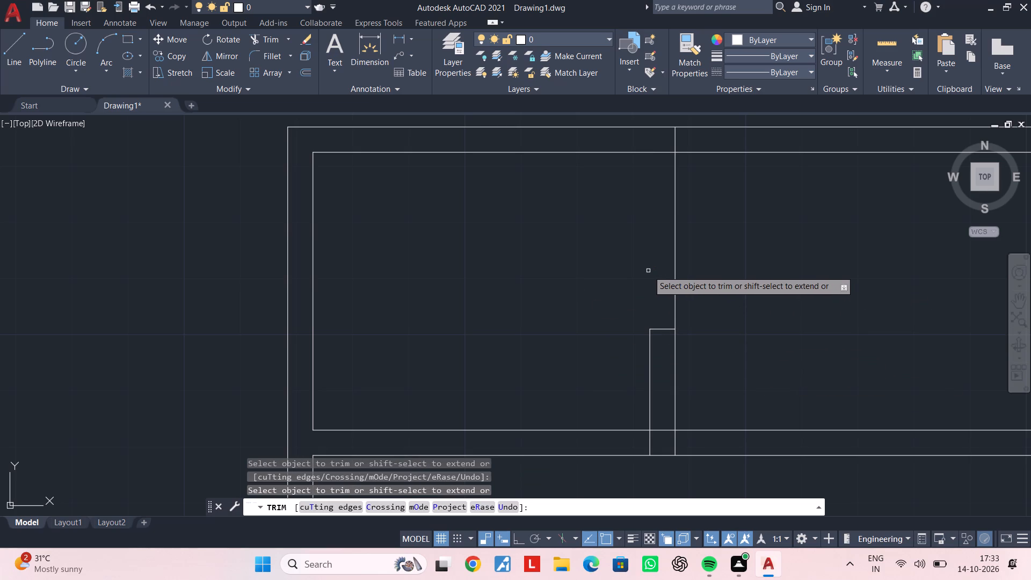
pyautogui.click(650, 441)
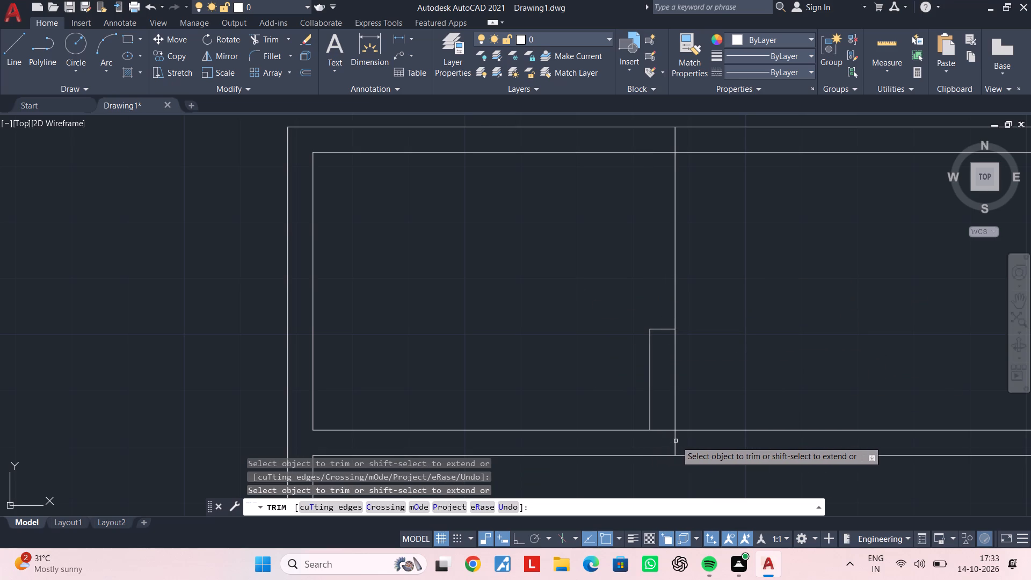
pyautogui.click(676, 441)
pyautogui.click(659, 429)
pyautogui.press('Escape')
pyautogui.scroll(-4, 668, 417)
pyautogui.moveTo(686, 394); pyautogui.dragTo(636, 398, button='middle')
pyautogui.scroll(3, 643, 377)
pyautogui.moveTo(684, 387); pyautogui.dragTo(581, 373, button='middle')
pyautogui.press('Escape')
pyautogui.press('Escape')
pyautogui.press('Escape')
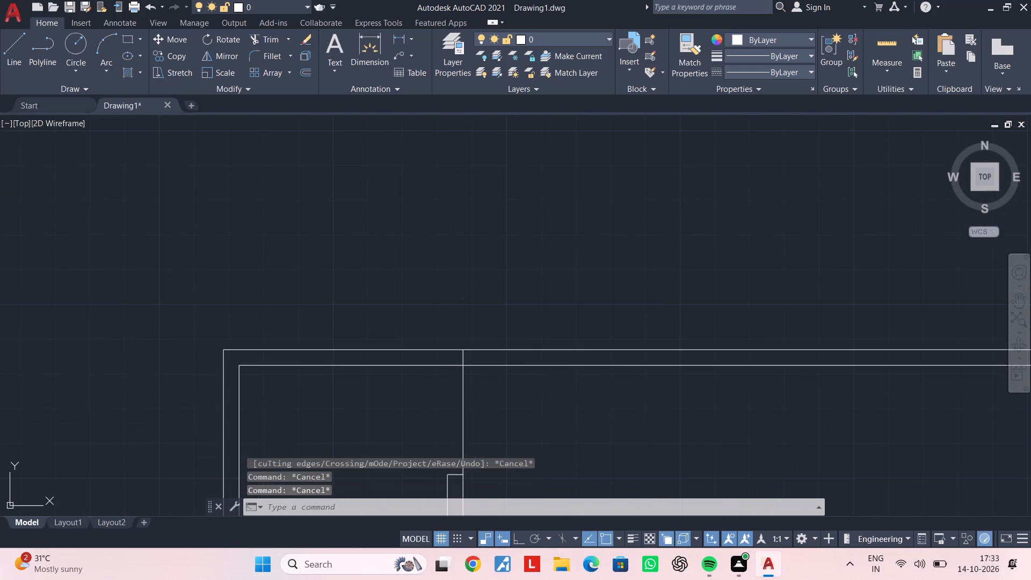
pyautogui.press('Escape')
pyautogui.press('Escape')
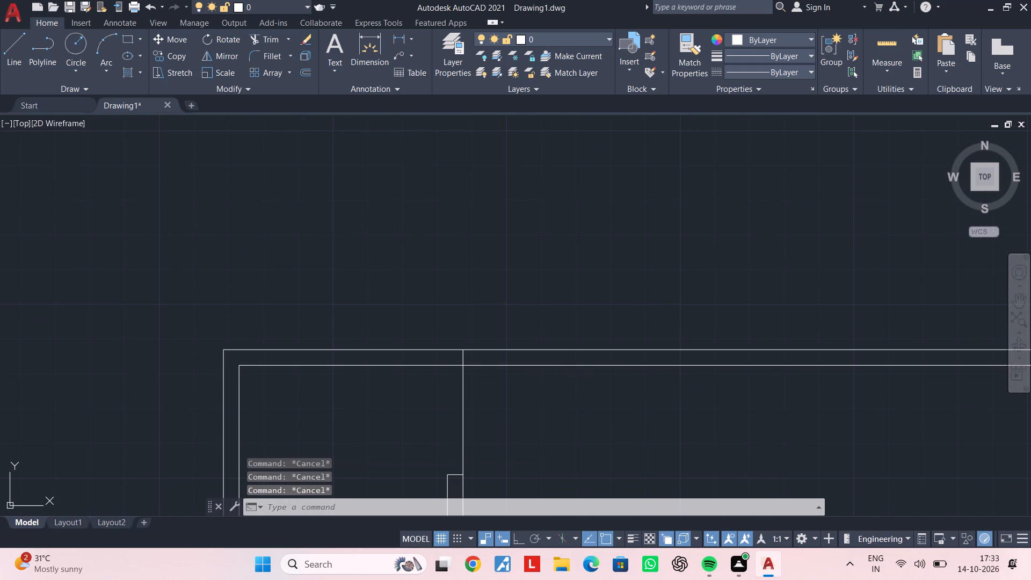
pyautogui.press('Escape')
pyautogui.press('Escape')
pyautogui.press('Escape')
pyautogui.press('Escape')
# Trim the top wall's inner line from the short partition all the way across the wide top room.
pyautogui.moveTo(510, 407); pyautogui.dragTo(451, 411, button='middle')
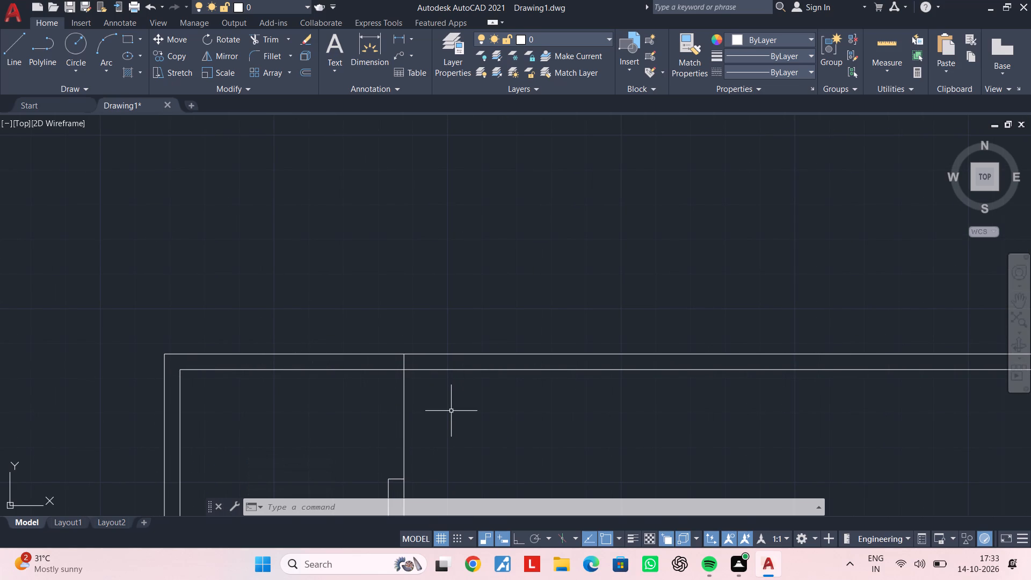
pyautogui.press('Escape')
pyautogui.press('Escape')
pyautogui.moveTo(453, 410); pyautogui.dragTo(452, 410, button='middle')
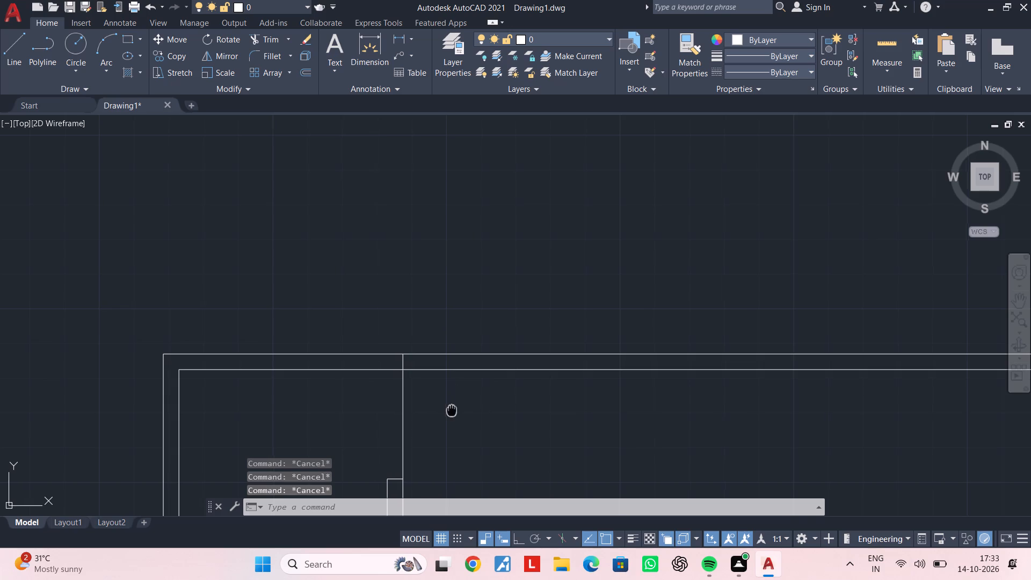
pyautogui.moveTo(452, 410); pyautogui.dragTo(430, 413, button='middle')
pyautogui.scroll(1, 430, 393)
pyautogui.moveTo(432, 391); pyautogui.dragTo(402, 400, button='middle')
pyautogui.press('Escape')
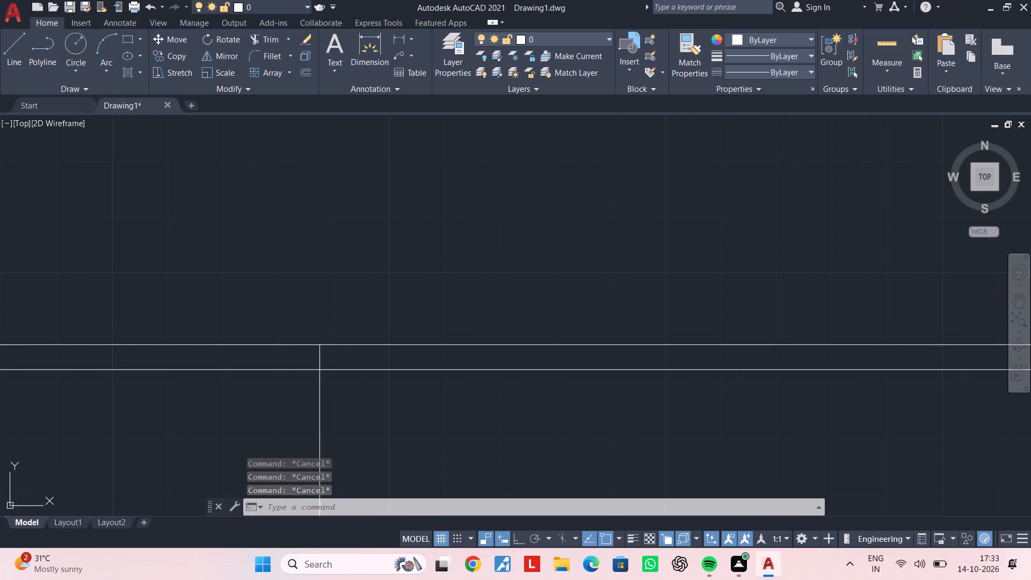
pyautogui.press('Escape')
pyautogui.press('t')
pyautogui.press('r')
pyautogui.press('space')
pyautogui.click(416, 369)
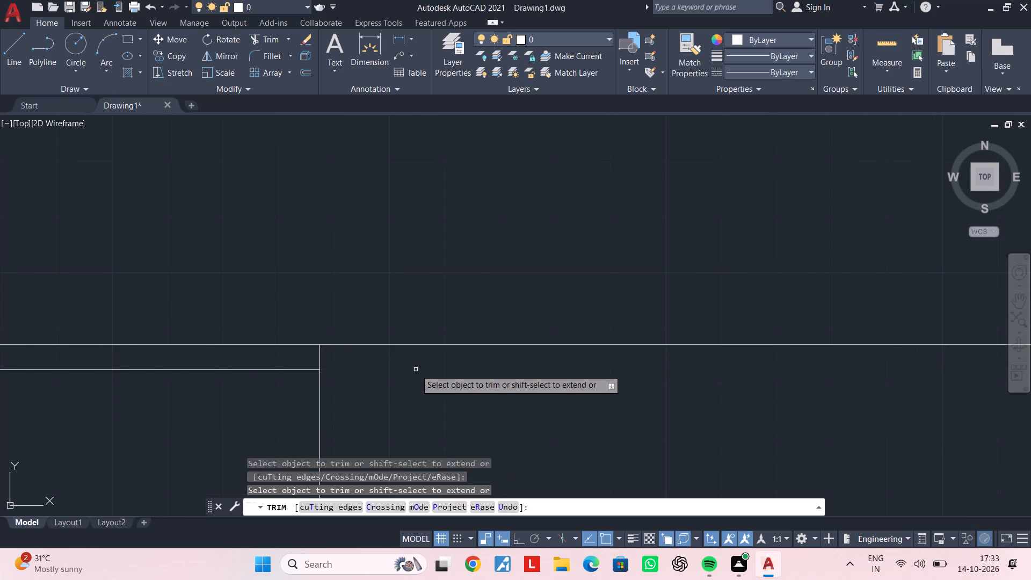
pyautogui.scroll(-3, 514, 386)
pyautogui.moveTo(559, 393); pyautogui.dragTo(435, 381, button='middle')
pyautogui.scroll(2, 485, 390)
pyautogui.moveTo(412, 390); pyautogui.dragTo(512, 376, button='middle')
pyautogui.press('Escape')
pyautogui.press('Escape')
pyautogui.press('Escape')
pyautogui.press('Escape')
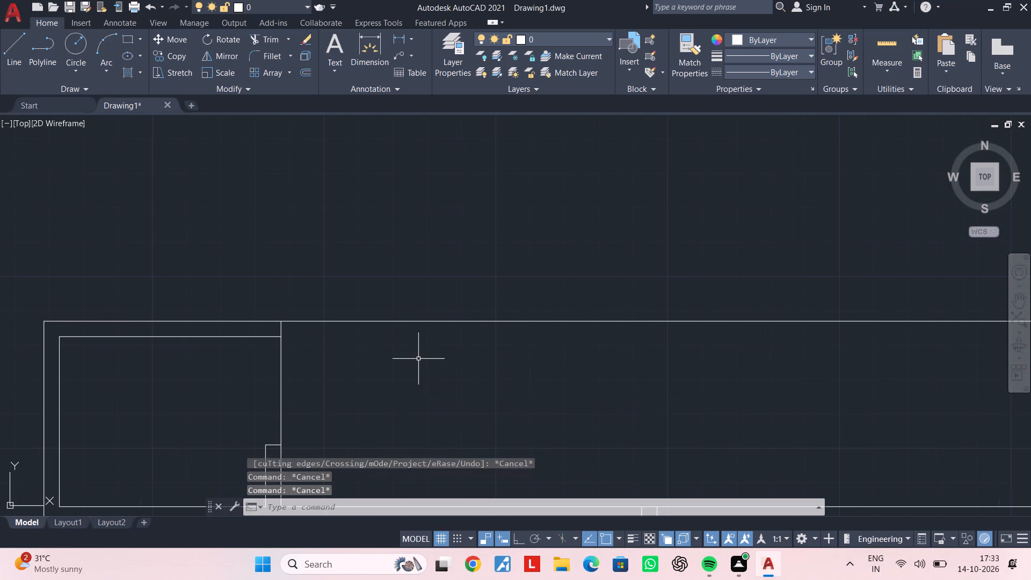
pyautogui.press('Escape')
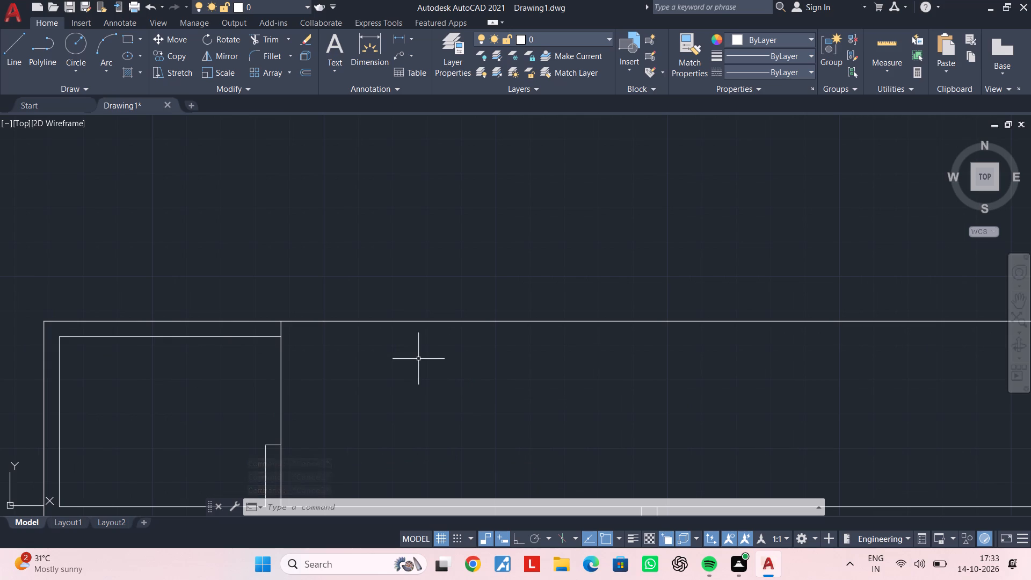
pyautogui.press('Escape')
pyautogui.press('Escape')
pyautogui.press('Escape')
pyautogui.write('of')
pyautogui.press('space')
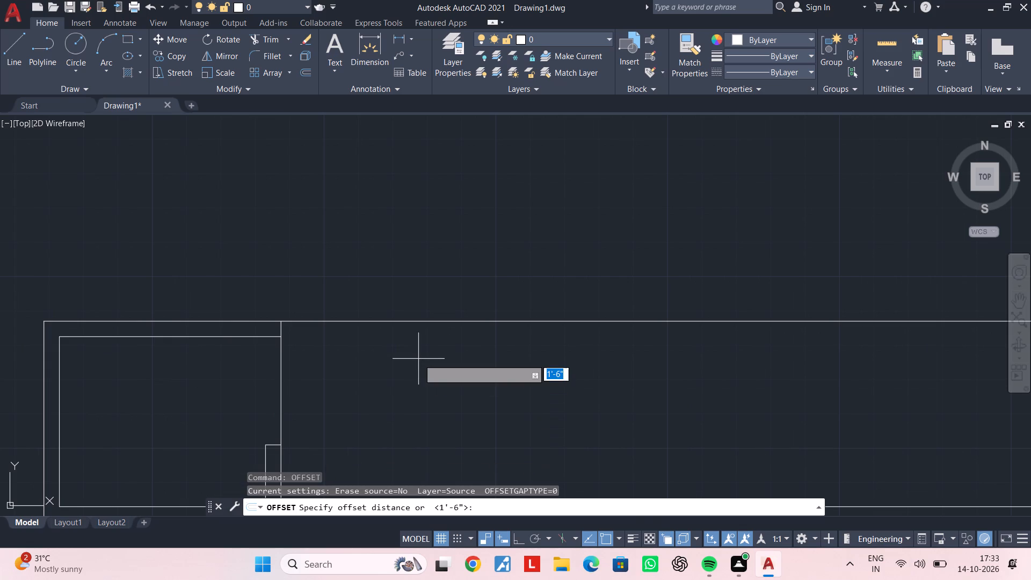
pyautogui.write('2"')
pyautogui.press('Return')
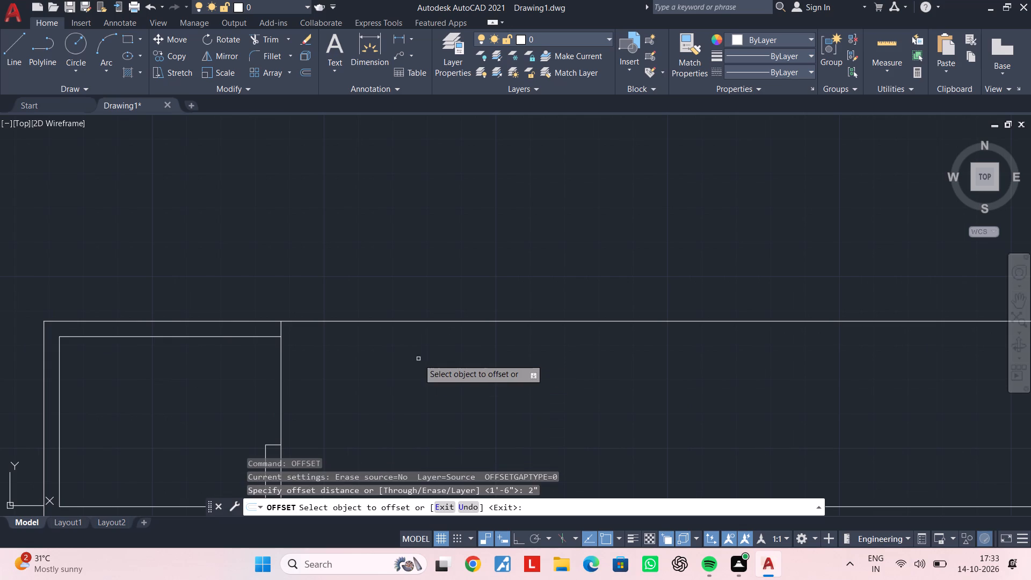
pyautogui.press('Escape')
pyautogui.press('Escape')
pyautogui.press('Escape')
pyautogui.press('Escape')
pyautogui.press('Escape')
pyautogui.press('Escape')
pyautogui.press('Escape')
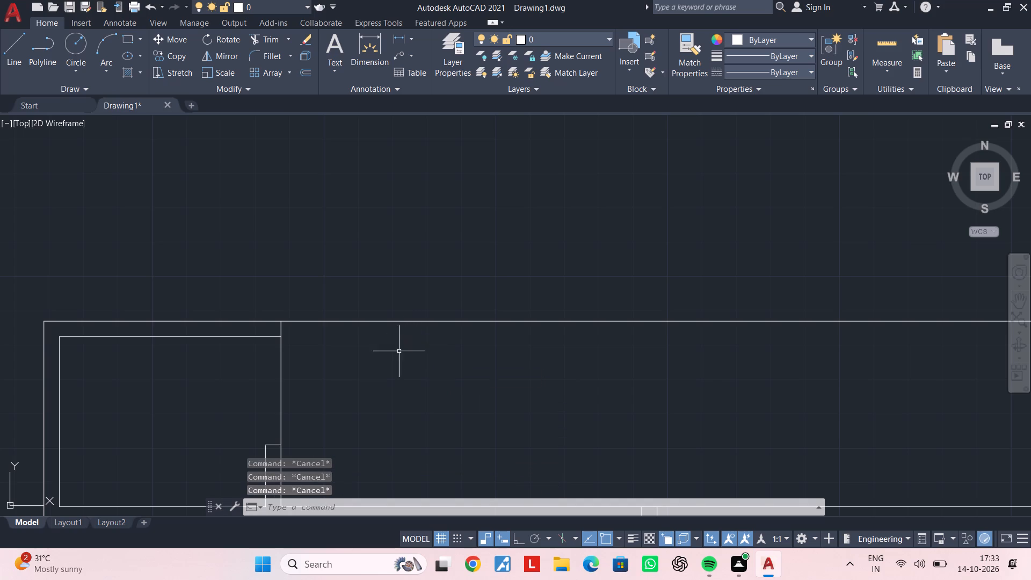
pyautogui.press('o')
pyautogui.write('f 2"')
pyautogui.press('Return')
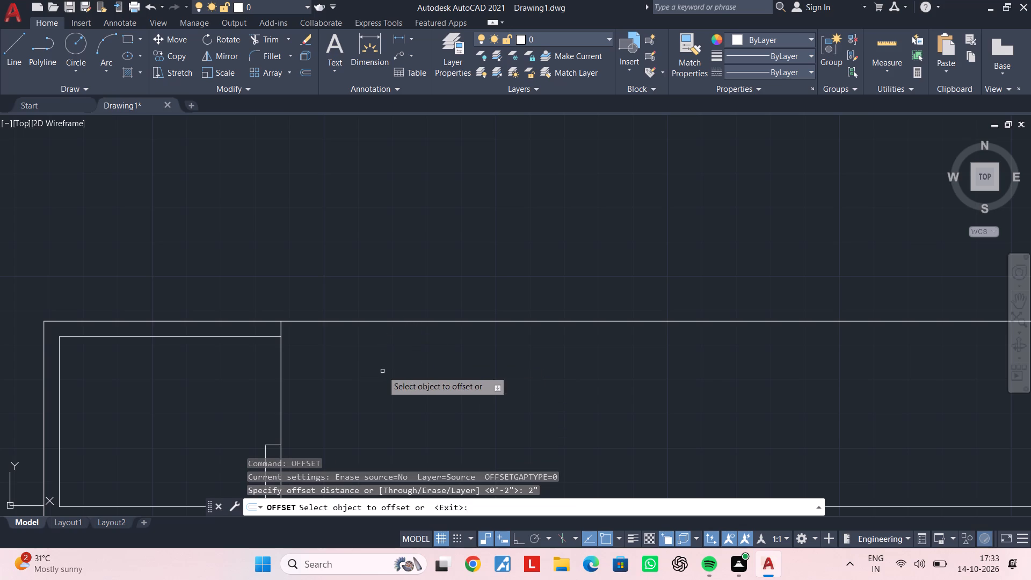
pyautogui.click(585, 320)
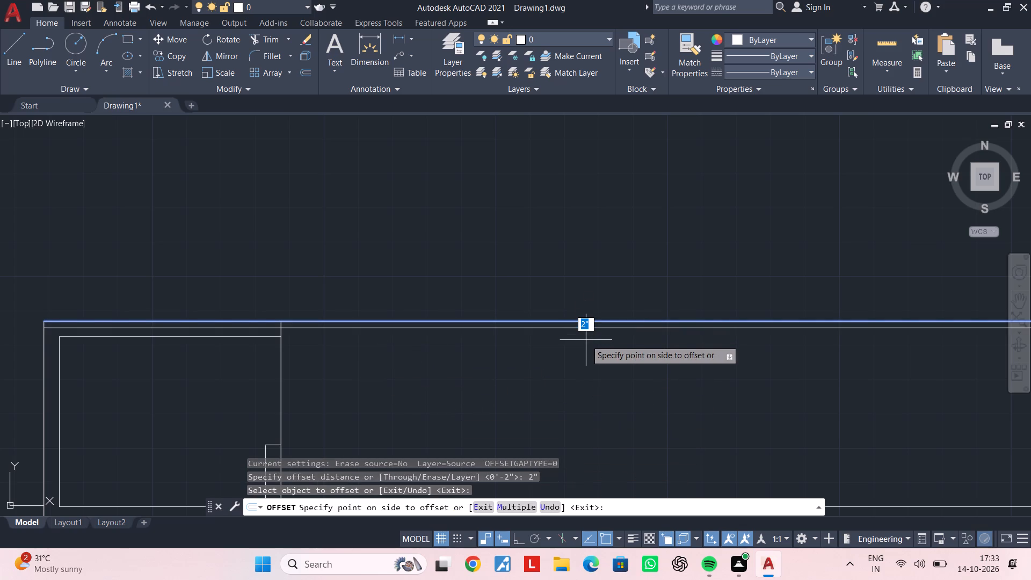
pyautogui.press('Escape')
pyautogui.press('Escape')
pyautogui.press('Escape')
# Examine the top rooms, the middle partition and the wall junctions across the upper part of the floor plan.
pyautogui.scroll(3, 300, 334)
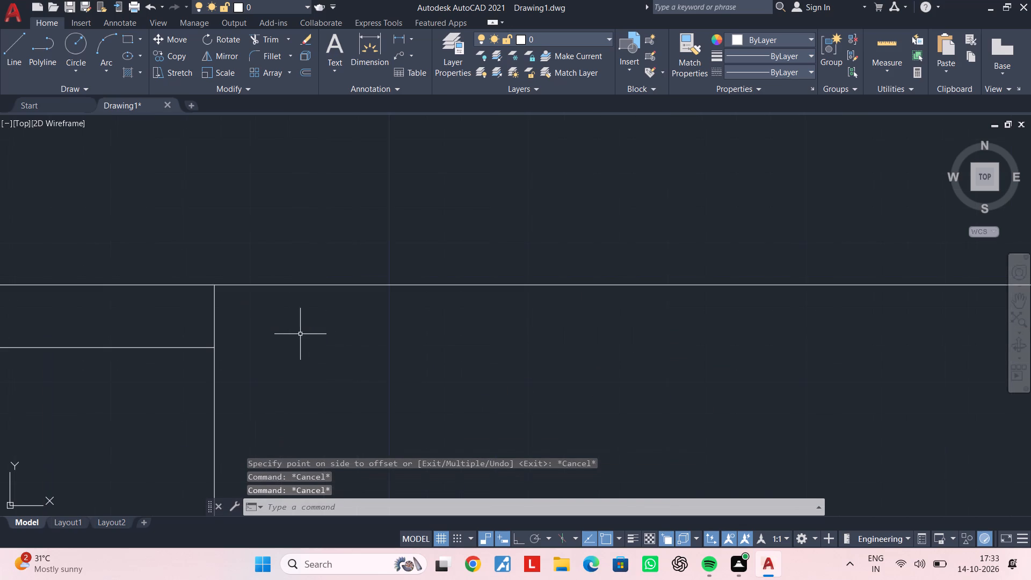
pyautogui.scroll(-4, 315, 345)
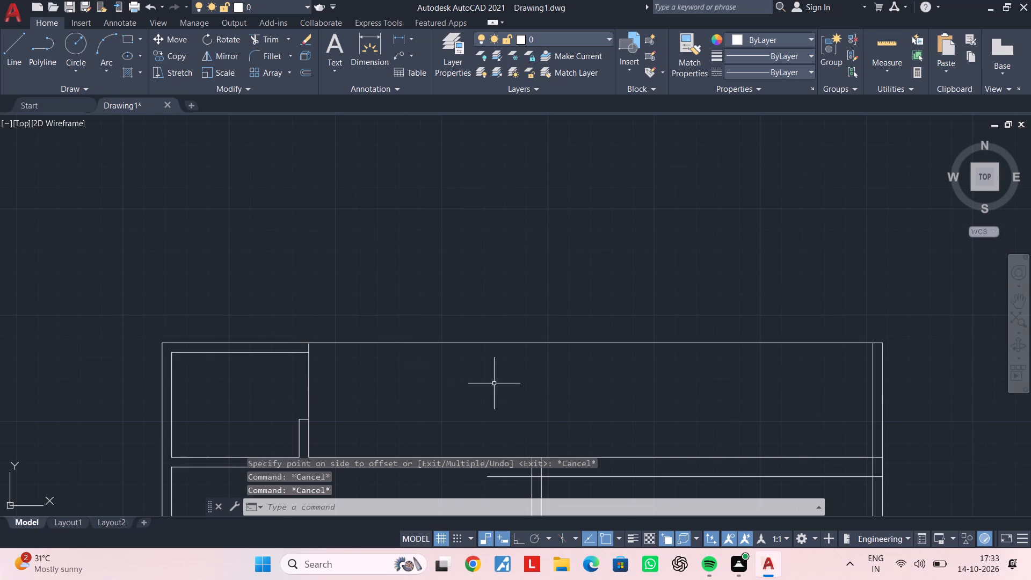
pyautogui.moveTo(522, 381); pyautogui.dragTo(403, 380, button='middle')
pyautogui.moveTo(546, 379); pyautogui.dragTo(535, 333, button='middle')
pyautogui.moveTo(439, 339); pyautogui.dragTo(532, 318, button='middle')
pyautogui.moveTo(521, 338); pyautogui.dragTo(546, 302, button='middle')
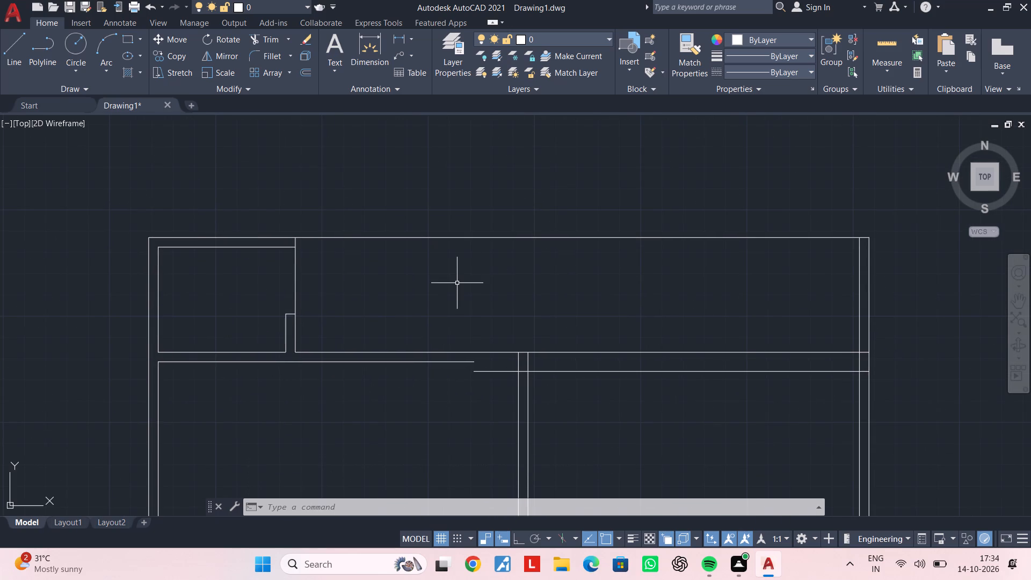
pyautogui.moveTo(514, 304); pyautogui.dragTo(541, 274, button='middle')
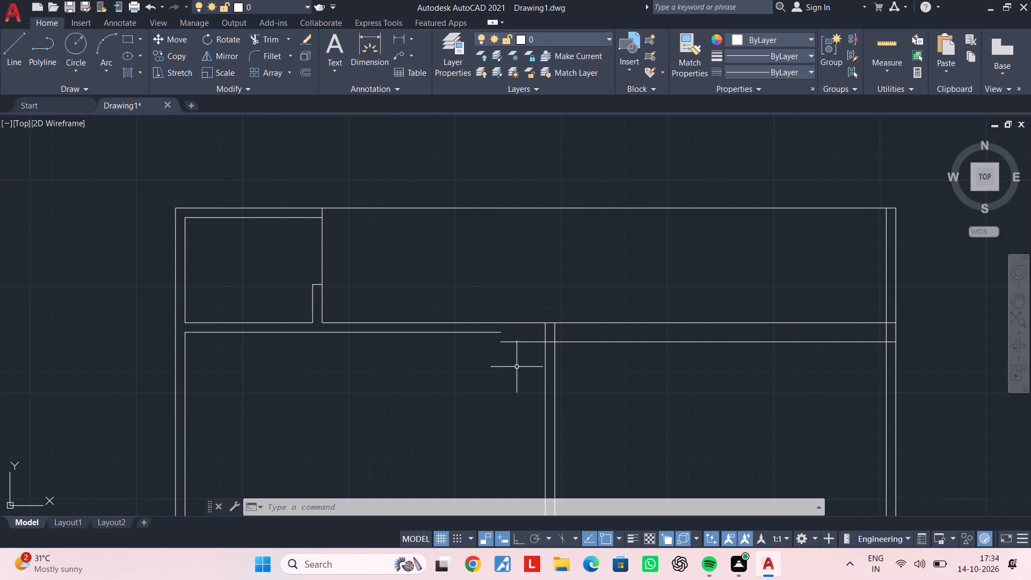
pyautogui.scroll(-2, 517, 368)
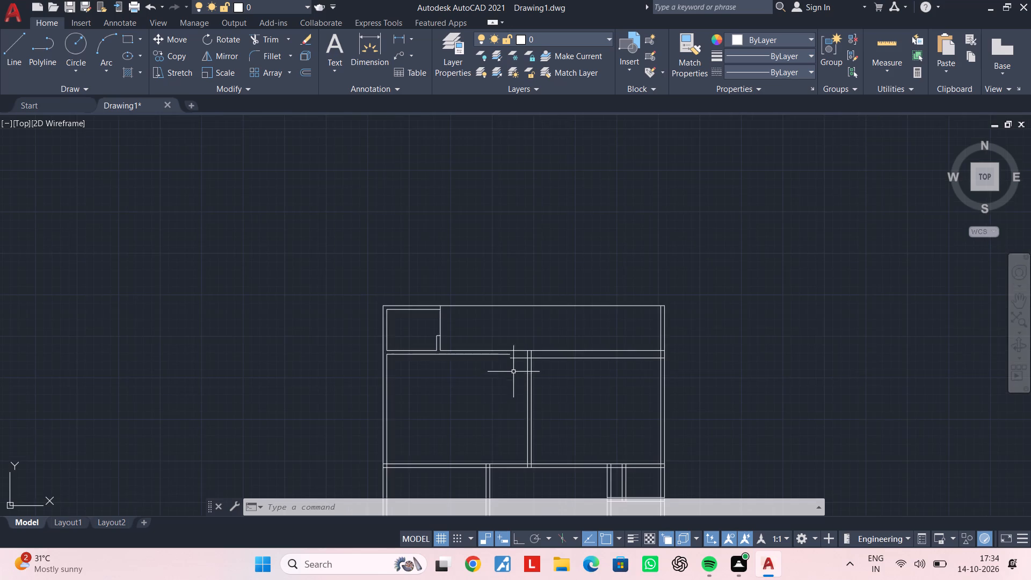
pyautogui.moveTo(518, 367); pyautogui.dragTo(576, 296, button='middle')
pyautogui.moveTo(584, 343); pyautogui.dragTo(613, 282, button='middle')
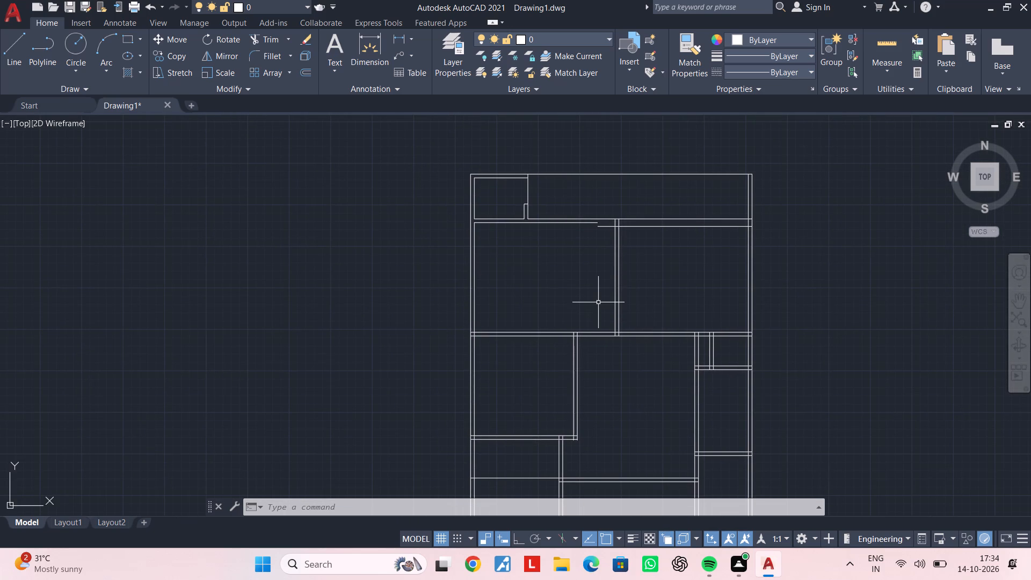
pyautogui.scroll(2, 593, 334)
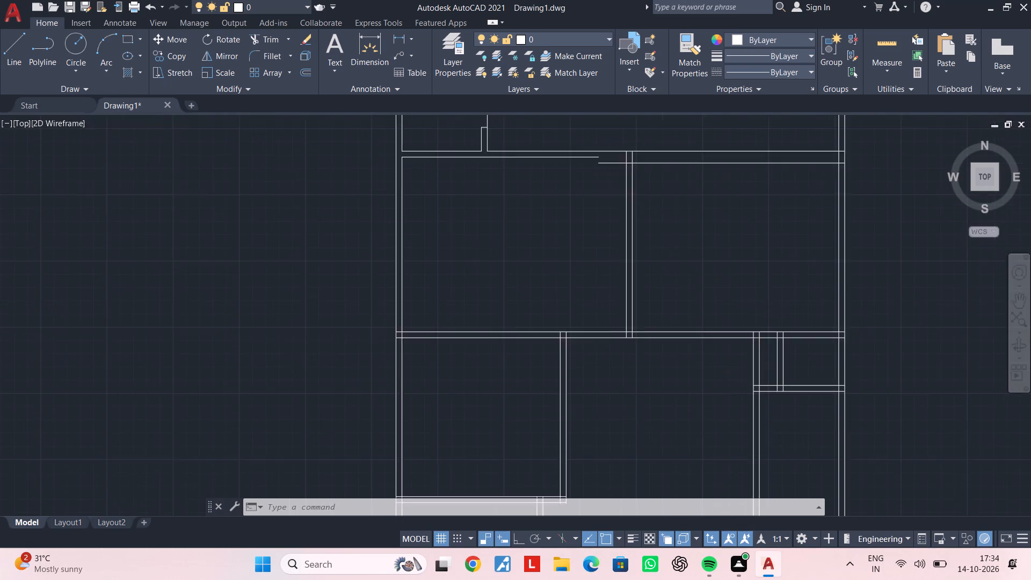
pyautogui.moveTo(613, 327); pyautogui.dragTo(586, 413, button='middle')
pyautogui.moveTo(587, 316); pyautogui.dragTo(570, 348, button='middle')
pyautogui.press('Escape')
pyautogui.press('Escape')
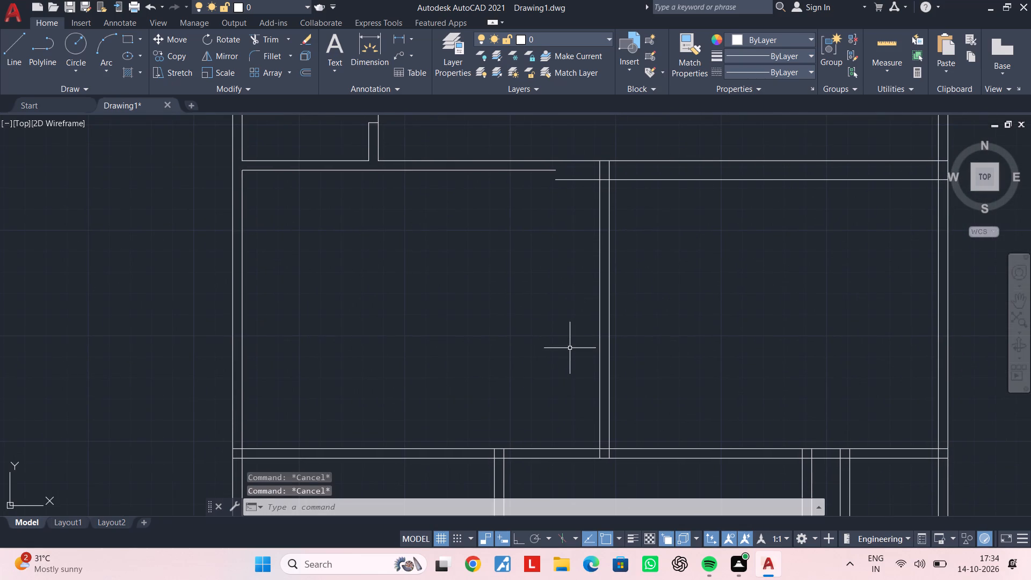
pyautogui.press('Escape')
pyautogui.press('Escape')
pyautogui.press('Escape')
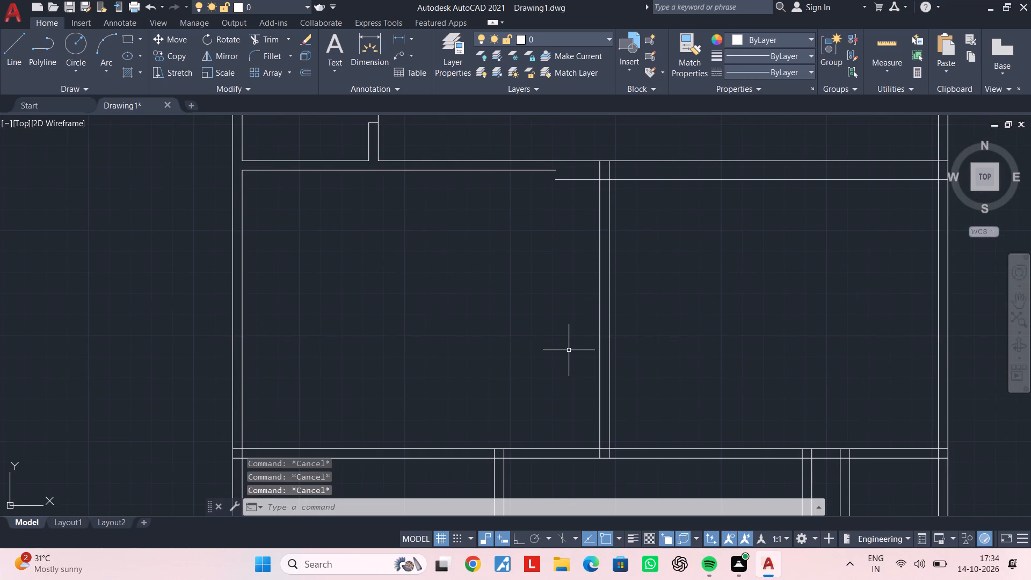
pyautogui.press('Escape')
pyautogui.press('Escape')
pyautogui.press('Escape')
pyautogui.press('Escape')
pyautogui.press('Escape')
pyautogui.press('Escape')
pyautogui.press('Escape')
pyautogui.press('Escape')
pyautogui.press('Escape')
# Offset the left line of the partition between the two upper-middle rooms 1' to the left.
pyautogui.write("of 1'")
pyautogui.press('Return')
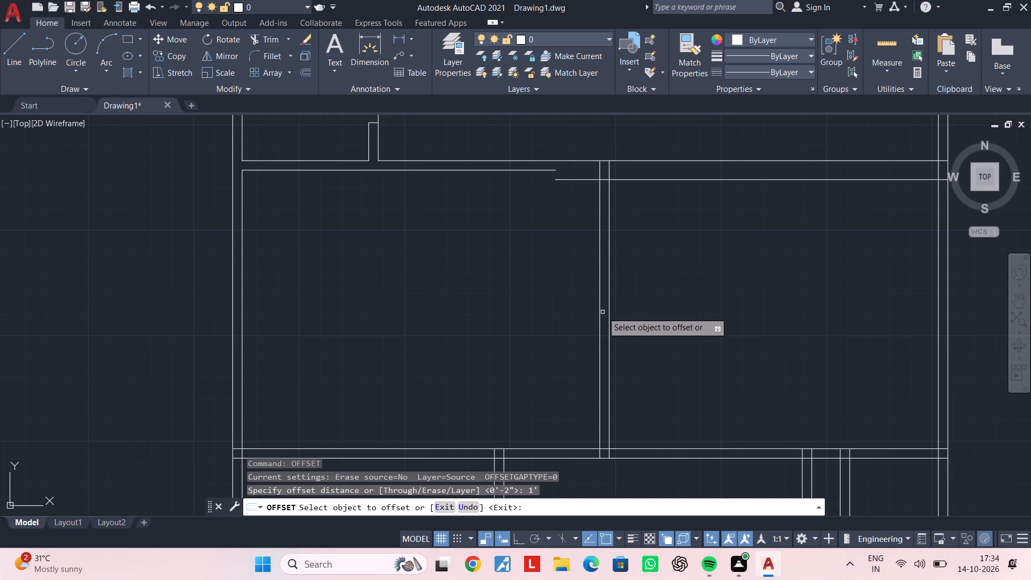
pyautogui.click(600, 312)
pyautogui.click(575, 315)
pyautogui.press('Escape')
pyautogui.press('Escape')
pyautogui.press('Escape')
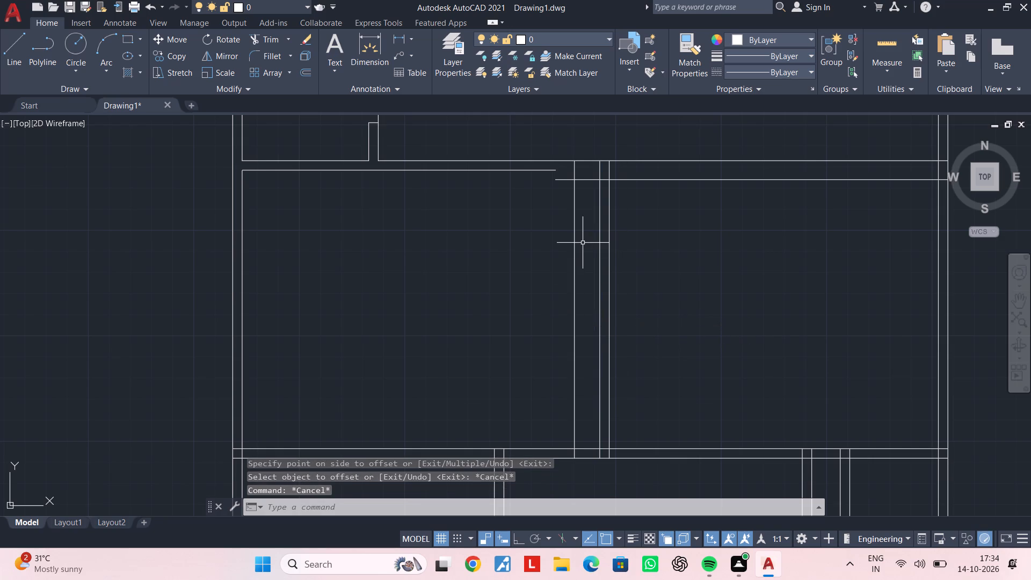
# Trim the stub of the right room's lower top-wall line extending left of the 1' offset line.
pyautogui.press('t')
pyautogui.press('r')
pyautogui.press('space')
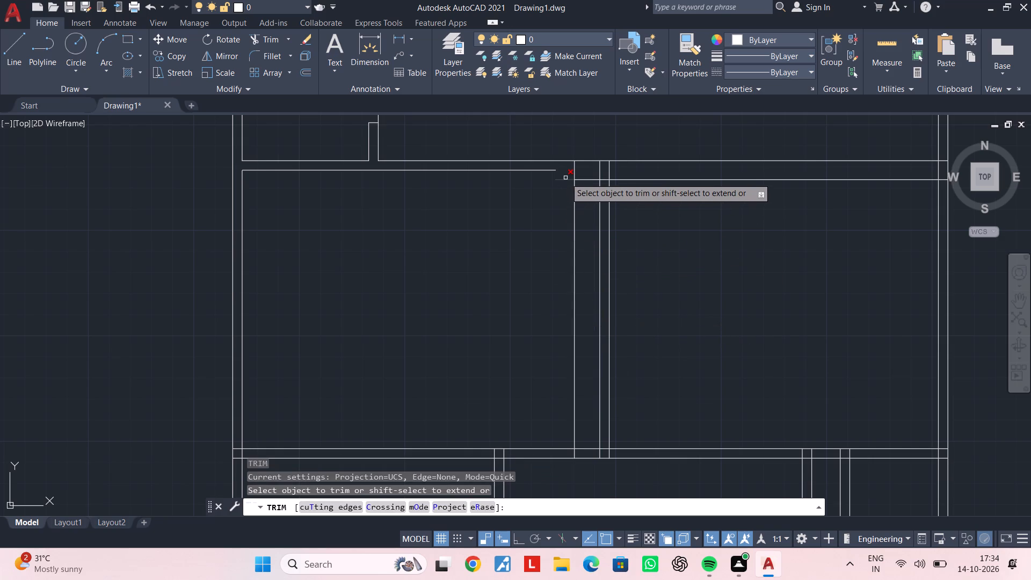
pyautogui.click(565, 178)
pyautogui.press('Escape')
pyautogui.press('Escape')
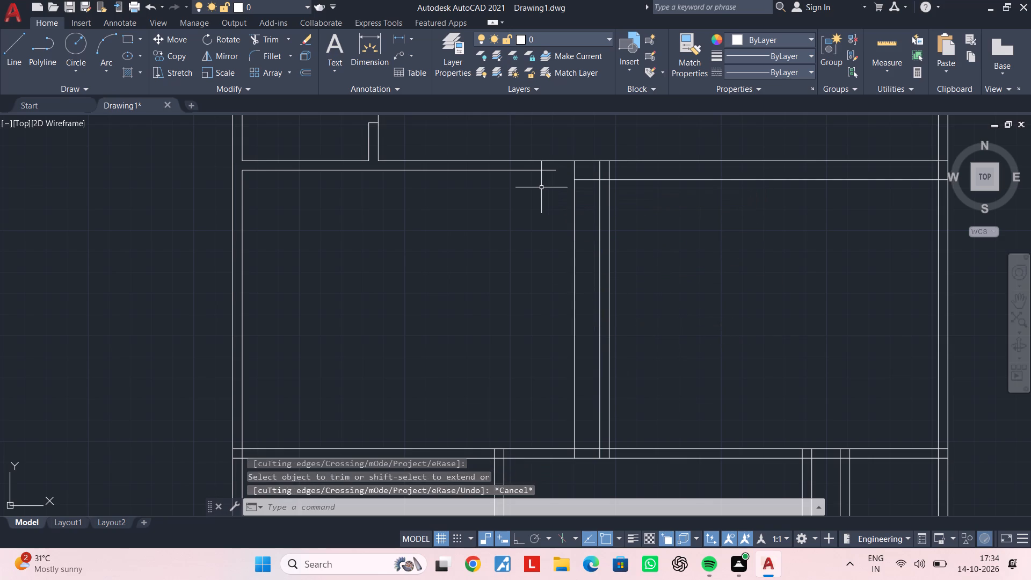
# Extend the left room's inner top-wall line to the 1' offset line.
pyautogui.press('Escape')
pyautogui.write('ex')
pyautogui.press('space')
pyautogui.click(543, 169)
pyautogui.press('Escape')
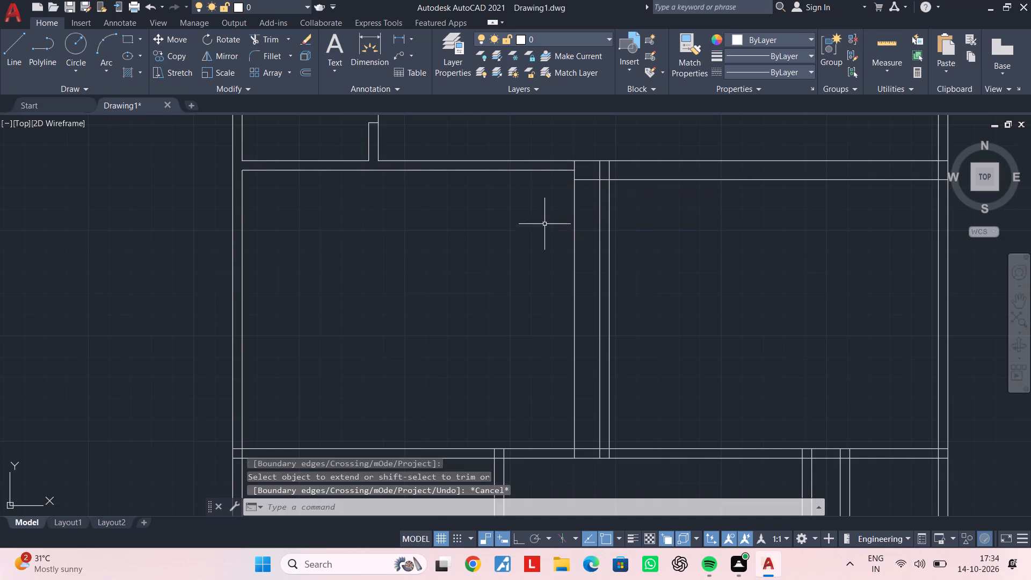
pyautogui.moveTo(546, 235); pyautogui.dragTo(525, 232, button='middle')
pyautogui.press('Escape')
pyautogui.press('Escape')
pyautogui.press('Escape')
# Trim the horizontal wall line crossing between the two lines of the middle partition at its upper junction.
pyautogui.press('t')
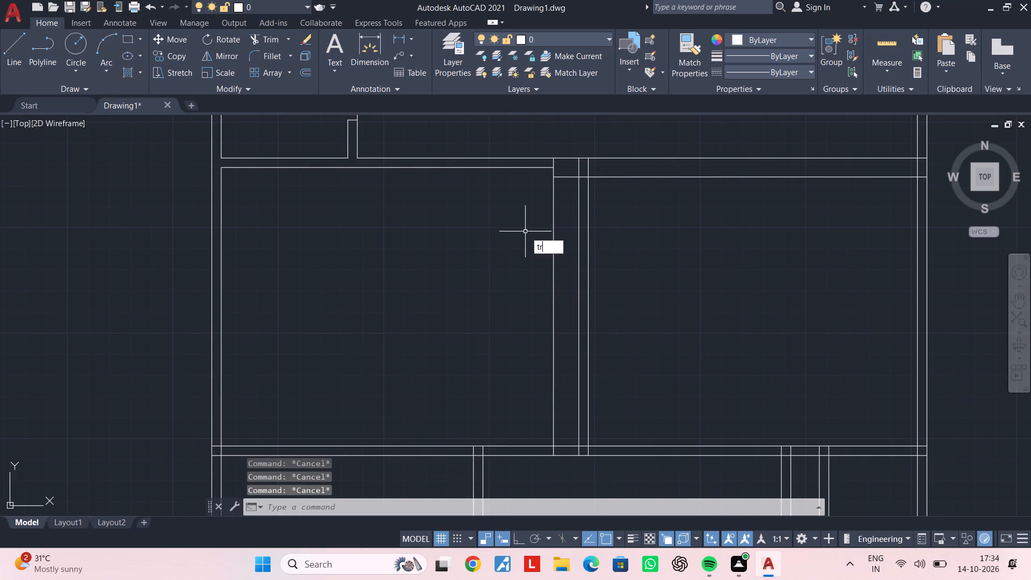
pyautogui.press('r')
pyautogui.press('space')
pyautogui.scroll(2, 581, 178)
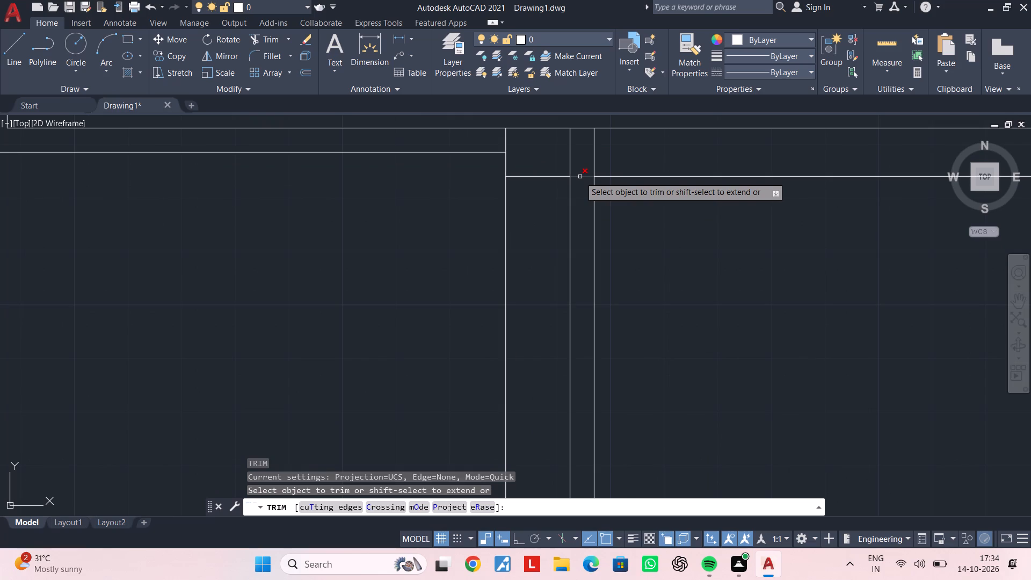
pyautogui.click(580, 177)
pyautogui.press('Escape')
pyautogui.scroll(-2, 564, 226)
pyautogui.moveTo(564, 226); pyautogui.dragTo(570, 209, button='middle')
pyautogui.press('Escape')
pyautogui.press('Escape')
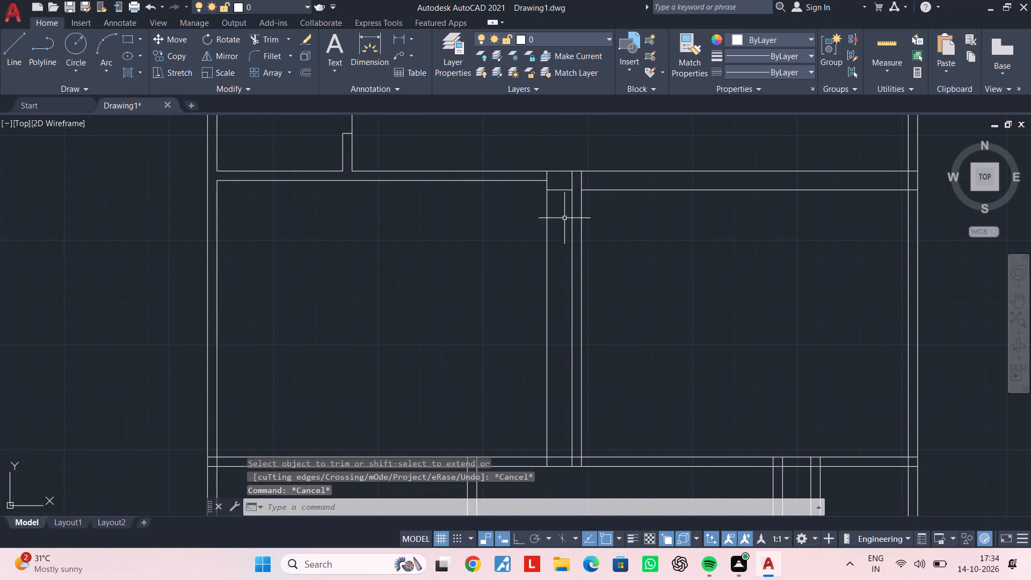
# Trim the middle partition's lower junction, removing its line ends inside the horizontal wall and the wall's upper line between them.
pyautogui.moveTo(540, 266); pyautogui.dragTo(556, 191, button='middle')
pyautogui.moveTo(580, 304); pyautogui.dragTo(583, 272, button='middle')
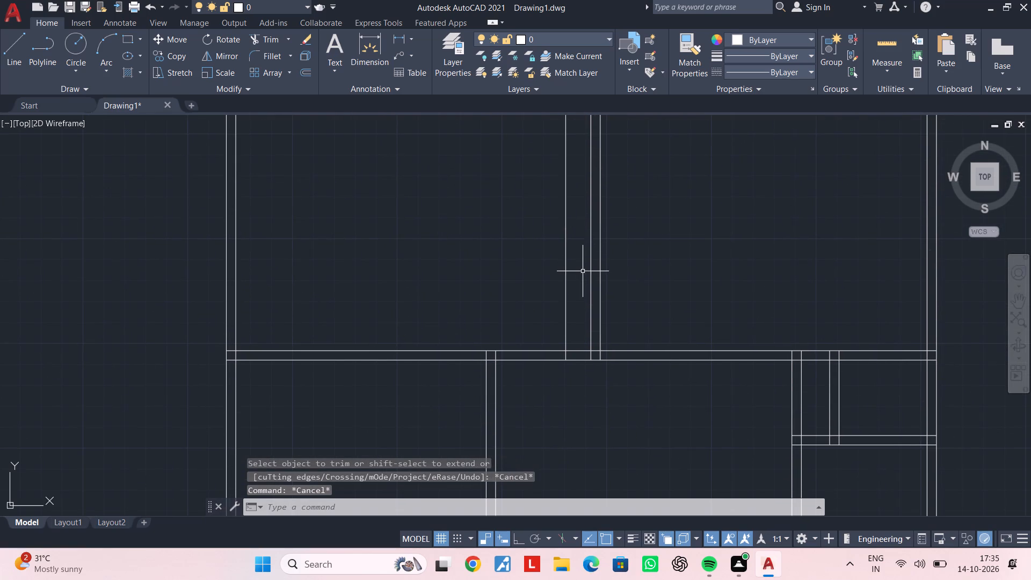
pyautogui.press('space')
pyautogui.scroll(3, 608, 357)
pyautogui.click(587, 351)
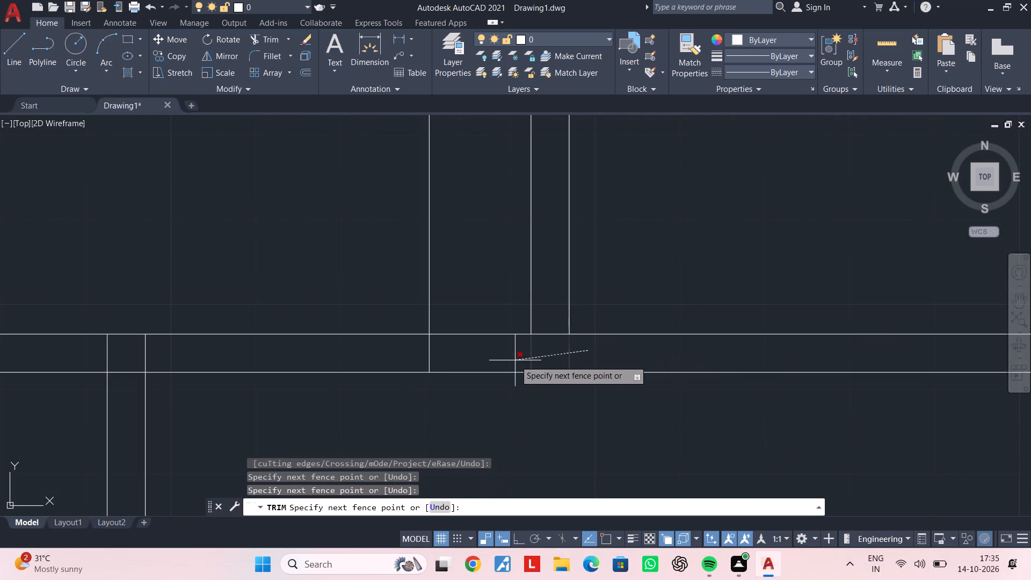
pyautogui.click(515, 360)
pyautogui.click(551, 346)
pyautogui.click(544, 287)
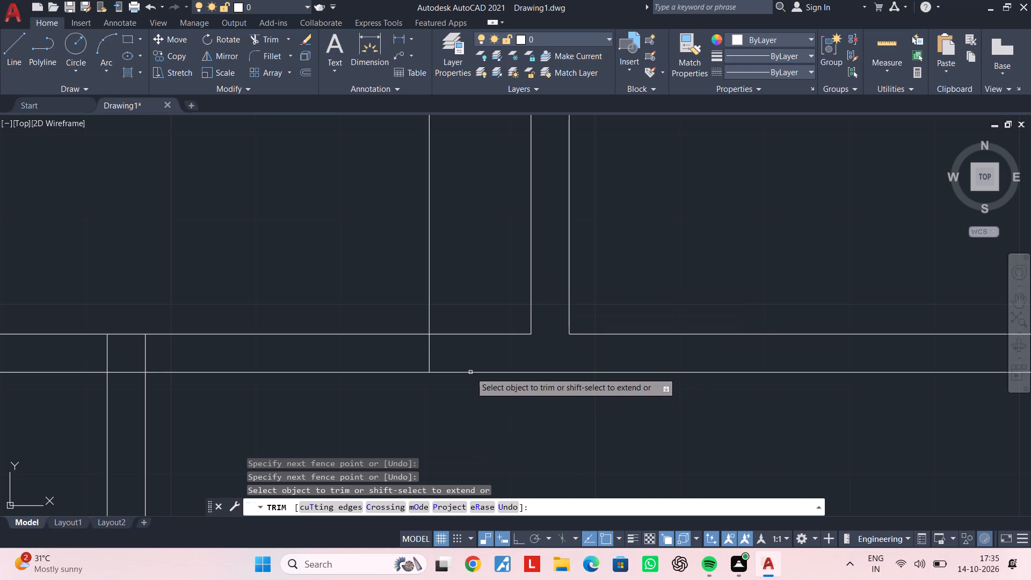
pyautogui.press('Escape')
# Measure the horizontal distance between the left room's right wall and the 1' offset line along the horizontal wall's lower line.
pyautogui.moveTo(354, 390); pyautogui.dragTo(361, 389, button='middle')
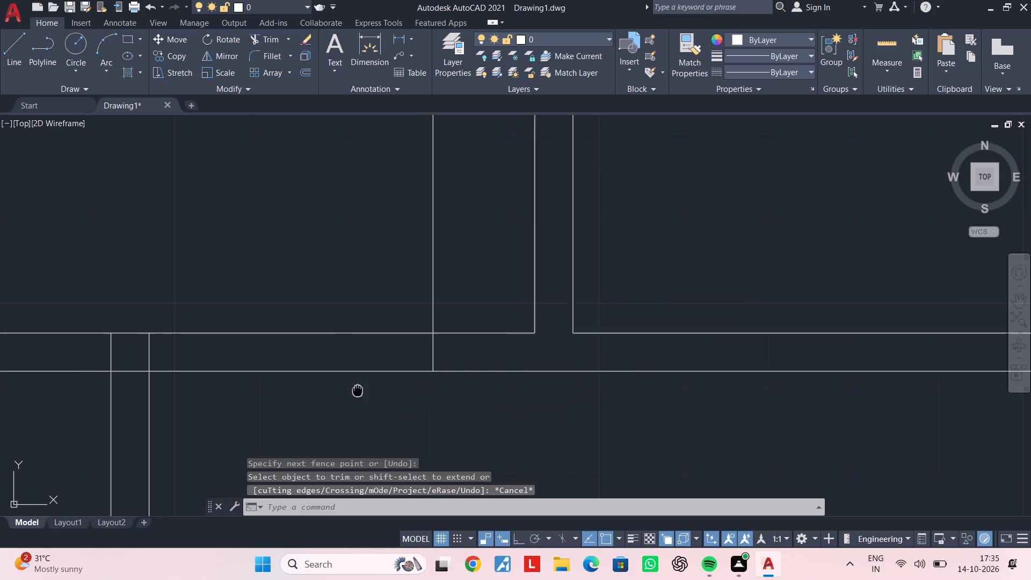
pyautogui.moveTo(361, 389); pyautogui.dragTo(613, 346, button='middle')
pyautogui.press('Escape')
pyautogui.press('Escape')
pyautogui.press('Escape')
pyautogui.press('Escape')
pyautogui.press('Escape')
pyautogui.press('Escape')
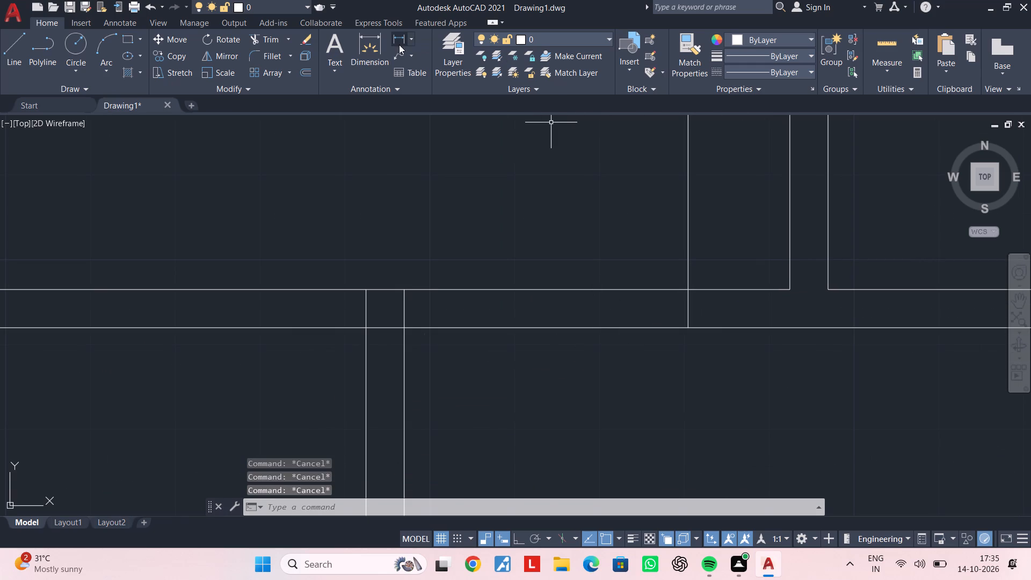
pyautogui.click(399, 39)
pyautogui.click(403, 330)
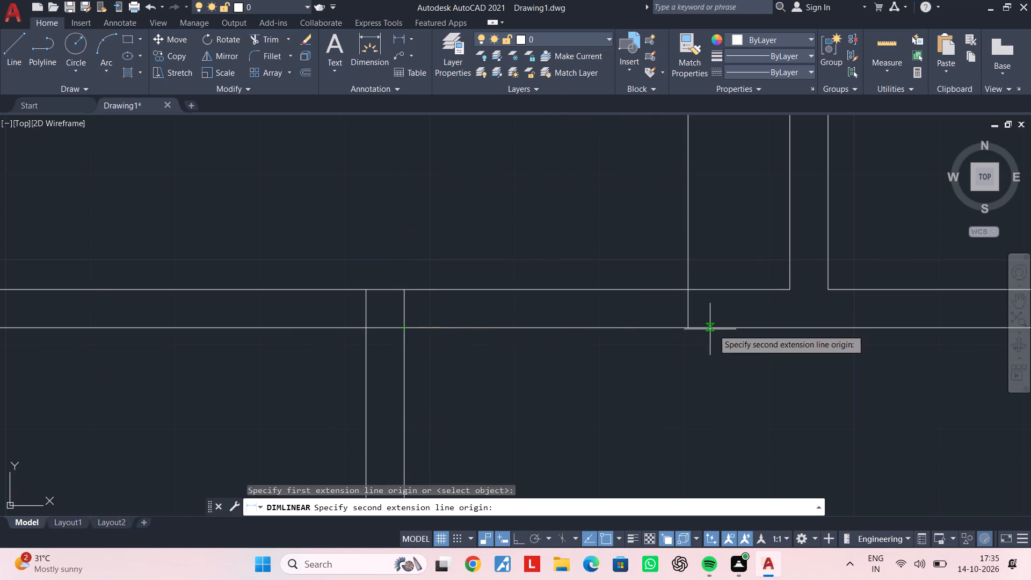
pyautogui.click(689, 330)
pyautogui.press('Escape')
pyautogui.press('Escape')
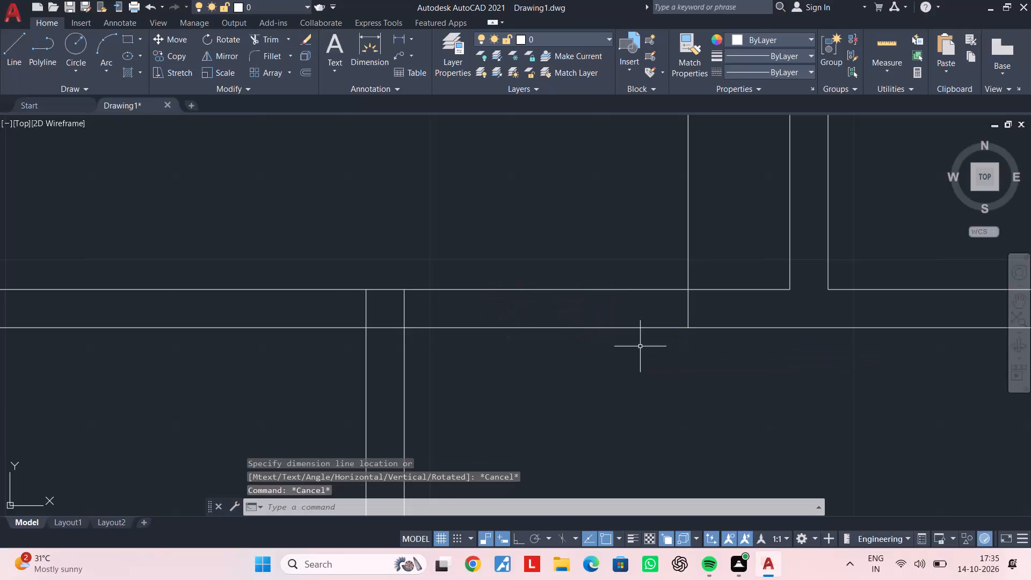
# Trim both horizontal wall lines between the left room's right wall and the 1' offset line to open the passage.
pyautogui.press('t')
pyautogui.press('r')
pyautogui.press('space')
pyautogui.click(589, 358)
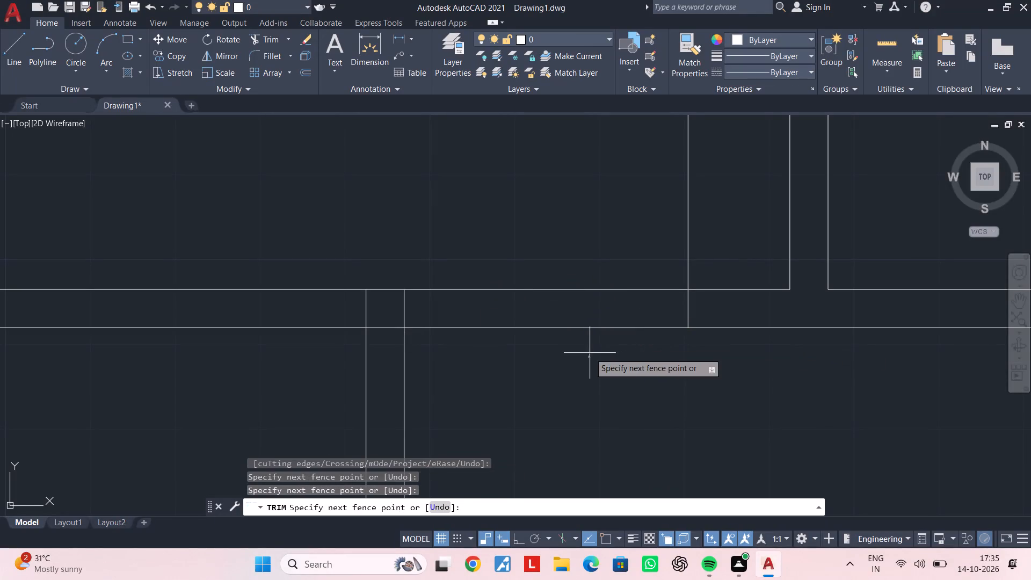
pyautogui.click(599, 278)
# Trim the inner wall line ends crossing inside the upper-right corner of the lower left room.
pyautogui.scroll(-2, 570, 285)
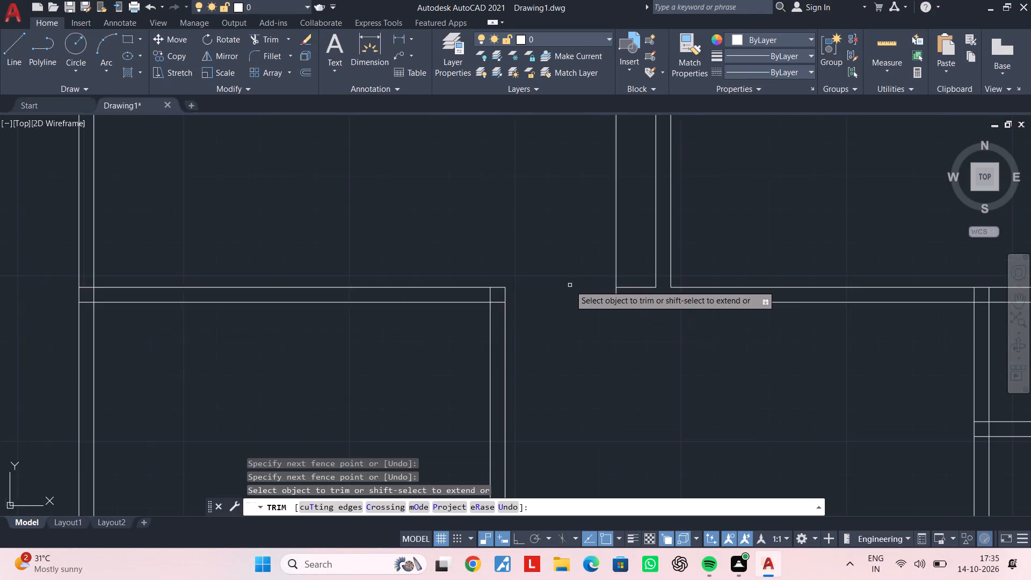
pyautogui.moveTo(592, 286); pyautogui.dragTo(664, 285, button='middle')
pyautogui.scroll(3, 563, 300)
pyautogui.click(567, 284)
pyautogui.click(527, 285)
pyautogui.click(569, 275)
pyautogui.click(582, 351)
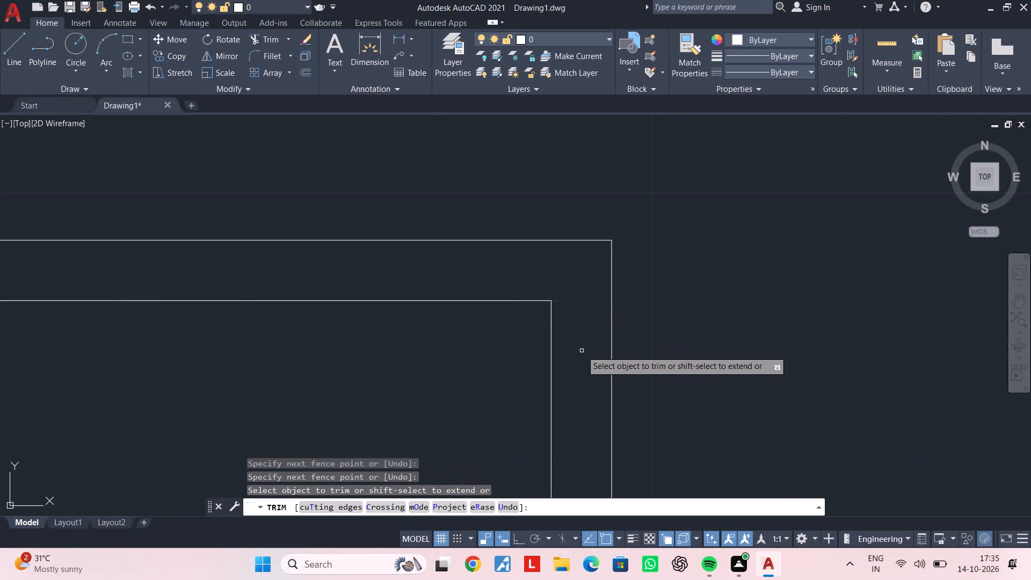
# Trim the junction of the lower left room's top wall with the outer left wall, removing the crossing line segments.
pyautogui.scroll(-4, 581, 351)
pyautogui.moveTo(514, 350); pyautogui.dragTo(633, 327, button='middle')
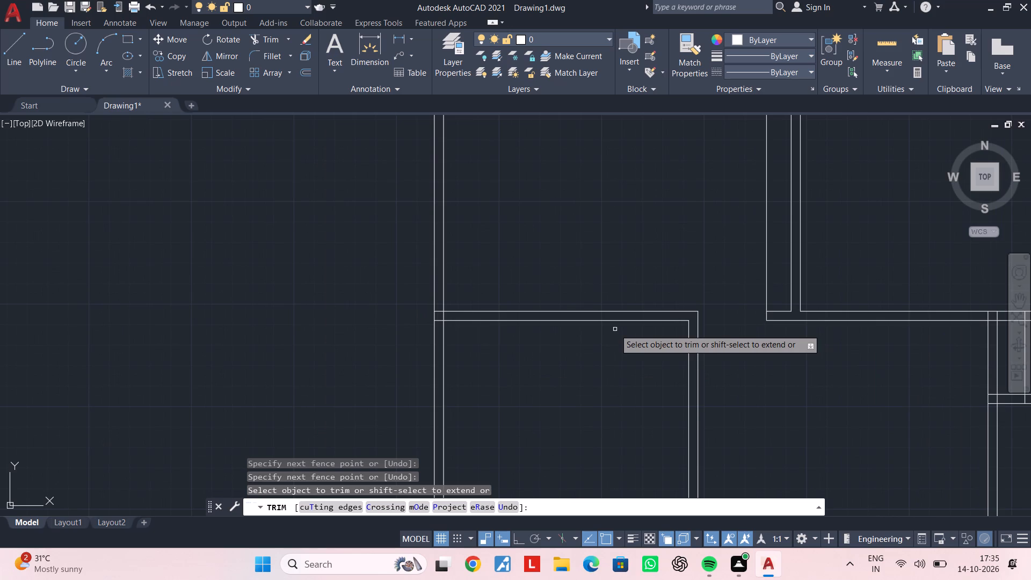
pyautogui.scroll(4, 441, 313)
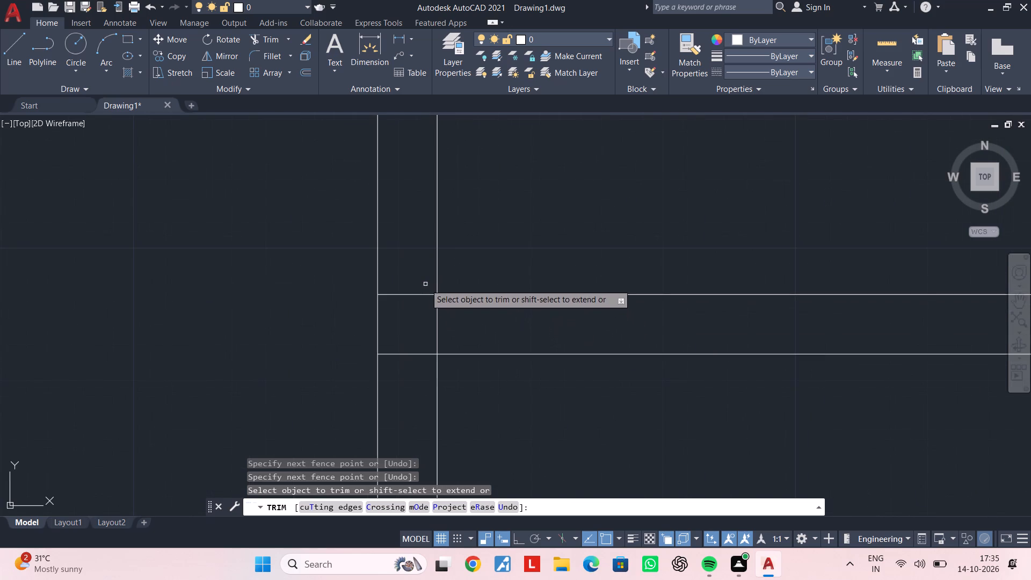
pyautogui.click(423, 277)
pyautogui.click(422, 354)
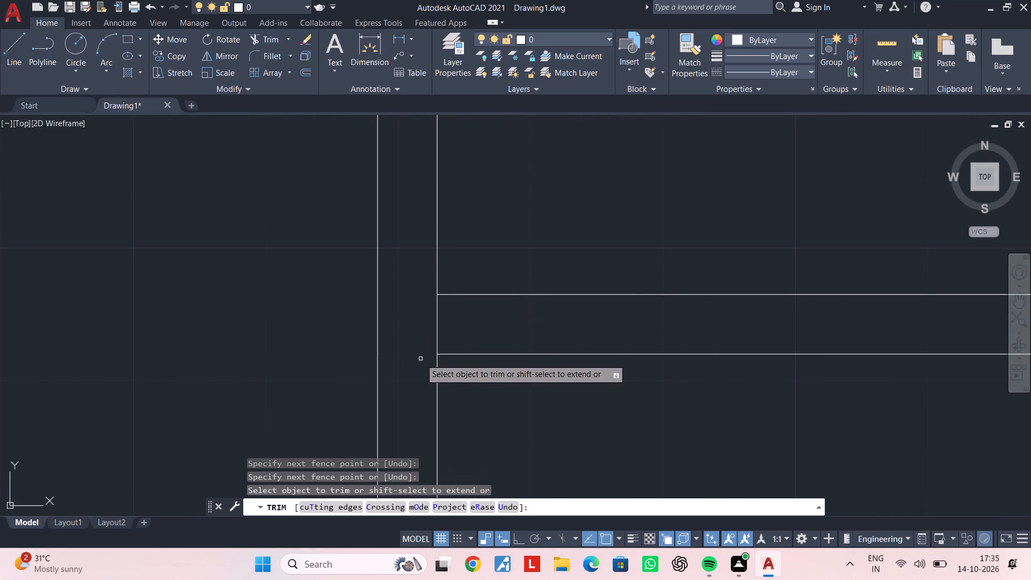
pyautogui.click(420, 334)
pyautogui.click(488, 324)
pyautogui.press('Escape')
pyautogui.scroll(-4, 545, 353)
pyautogui.moveTo(711, 363); pyautogui.dragTo(484, 246, button='middle')
pyautogui.press('Escape')
pyautogui.press('Escape')
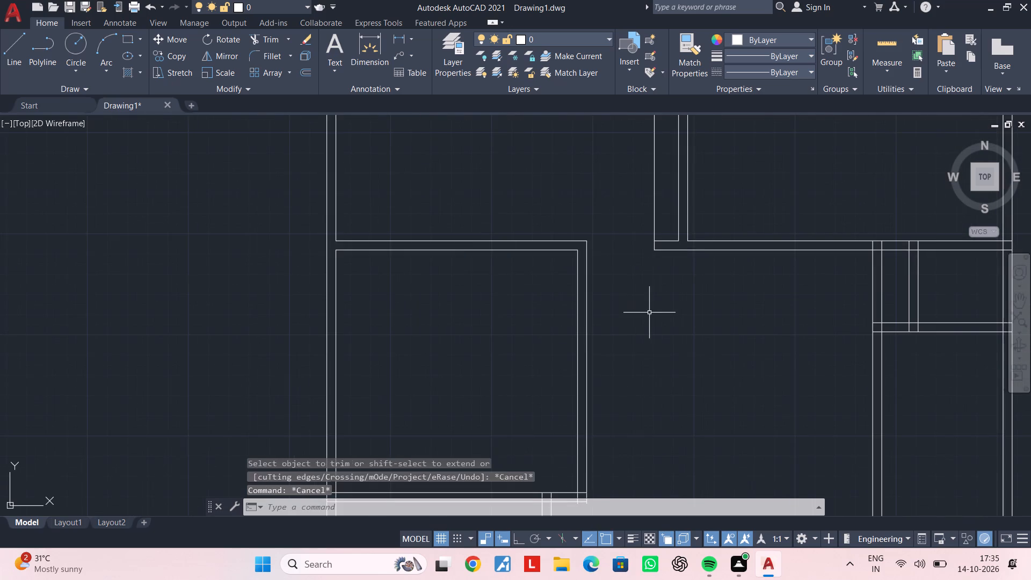
# Offset the 1' offset line beside the middle partition 2'9" to the left across the upper horizontal wall.
pyautogui.moveTo(649, 313); pyautogui.dragTo(589, 307, button='middle')
pyautogui.scroll(-1, 612, 296)
pyautogui.moveTo(612, 296); pyautogui.dragTo(604, 335, button='middle')
pyautogui.press('Escape')
pyautogui.press('Escape')
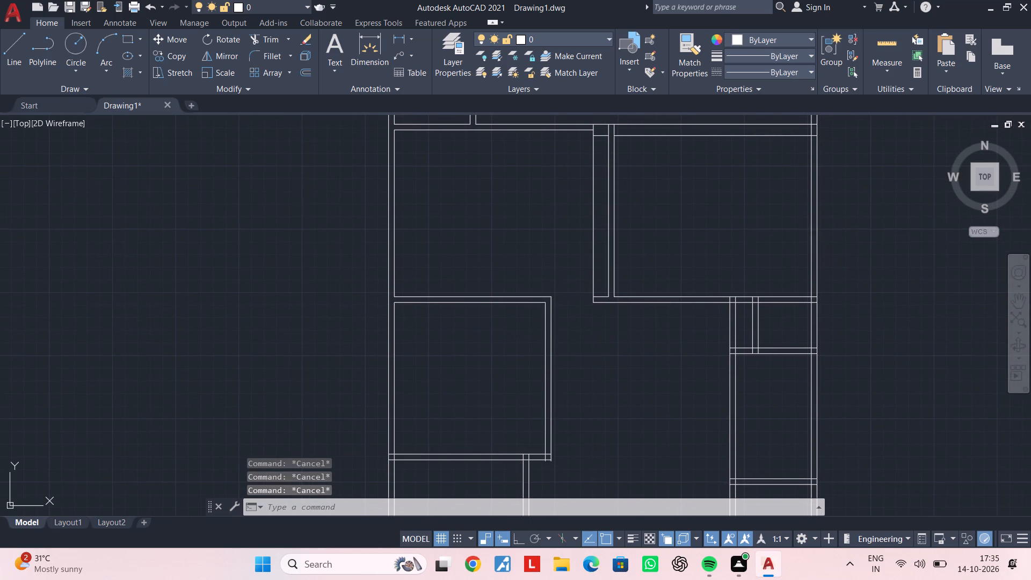
pyautogui.press('Escape')
pyautogui.moveTo(597, 308); pyautogui.dragTo(586, 398, button='middle')
pyautogui.scroll(2, 561, 234)
pyautogui.moveTo(572, 226); pyautogui.dragTo(570, 286, button='middle')
pyautogui.press('Escape')
pyautogui.press('Escape')
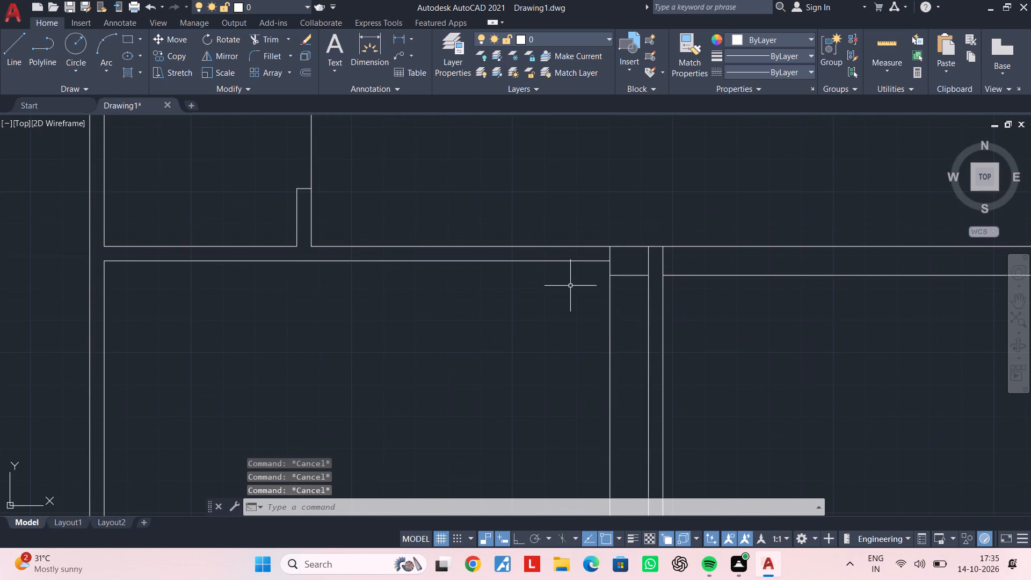
pyautogui.press('Escape')
pyautogui.moveTo(603, 272); pyautogui.dragTo(598, 285, button='middle')
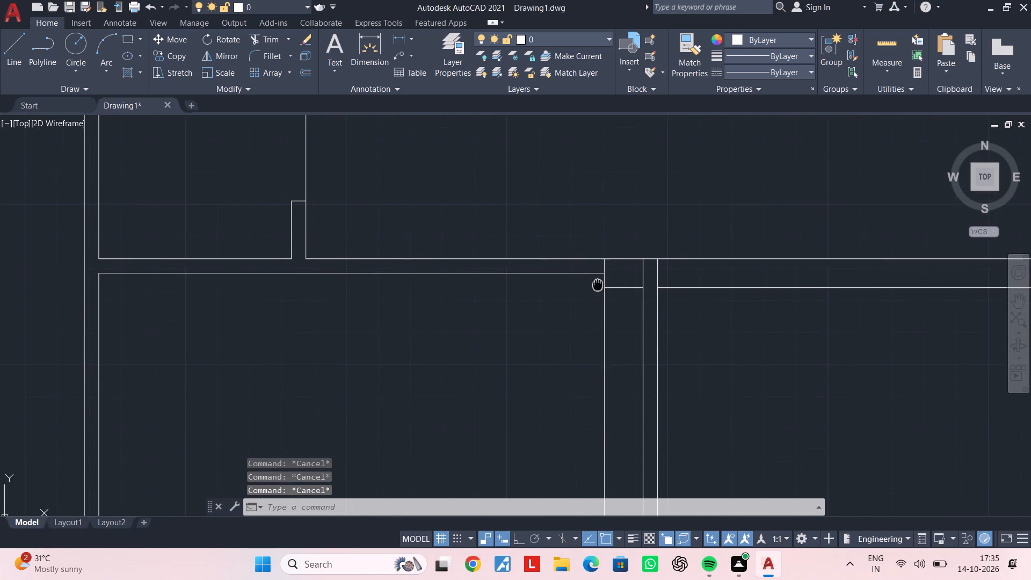
pyautogui.moveTo(598, 285); pyautogui.dragTo(597, 285, button='middle')
pyautogui.scroll(1, 597, 285)
pyautogui.press('Escape')
pyautogui.press('Escape')
pyautogui.press('Escape')
pyautogui.press('Escape')
pyautogui.write('of 2\'9"')
pyautogui.press('Return')
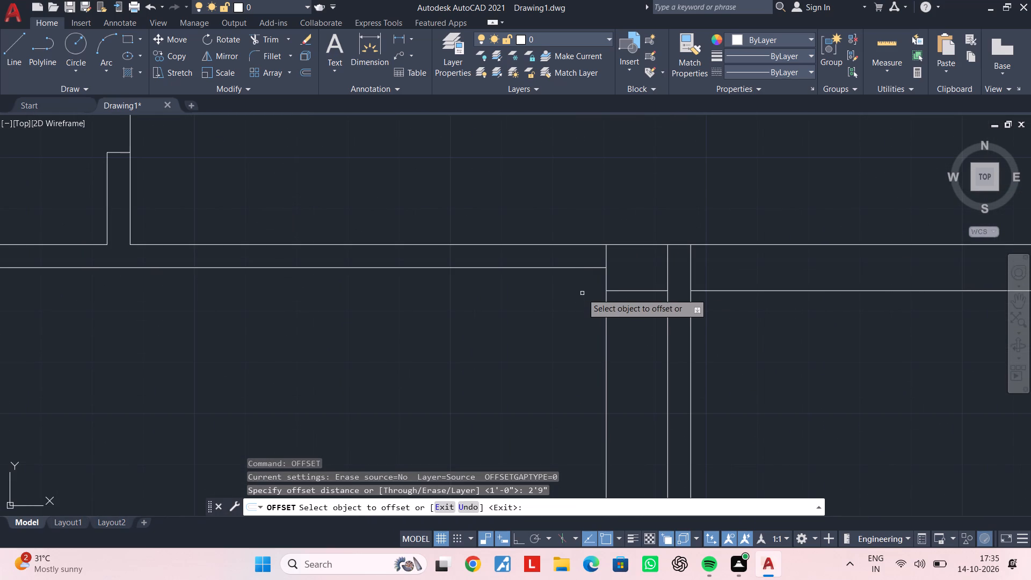
pyautogui.click(606, 324)
pyautogui.click(502, 324)
pyautogui.press('Escape')
pyautogui.press('Escape')
# Trim the 2'9" offset line below the upper horizontal wall and remove both wall lines between it and the 1' offset line.
pyautogui.write('tr')
pyautogui.press('space')
pyautogui.click(502, 323)
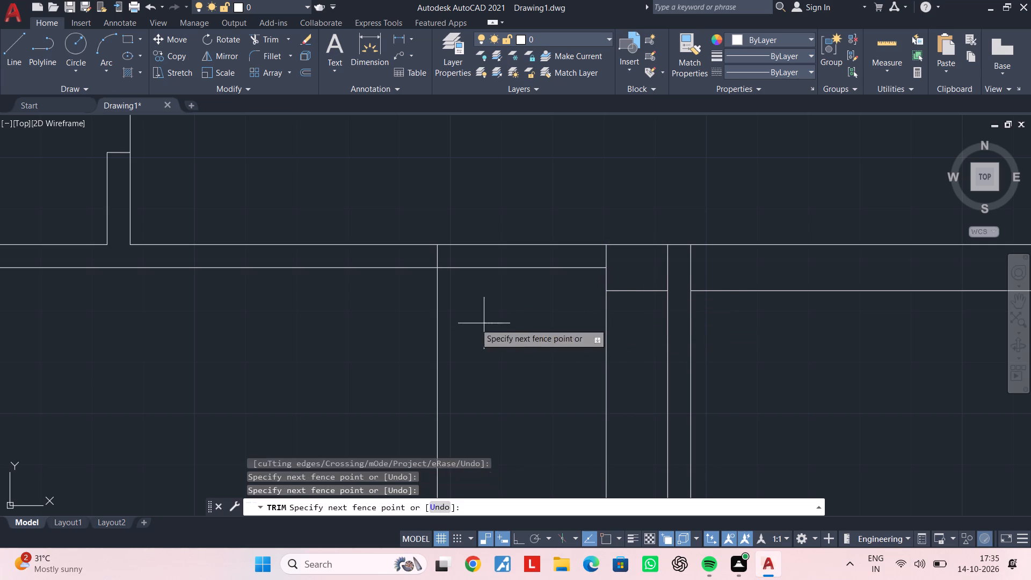
pyautogui.click(391, 323)
pyautogui.click(509, 304)
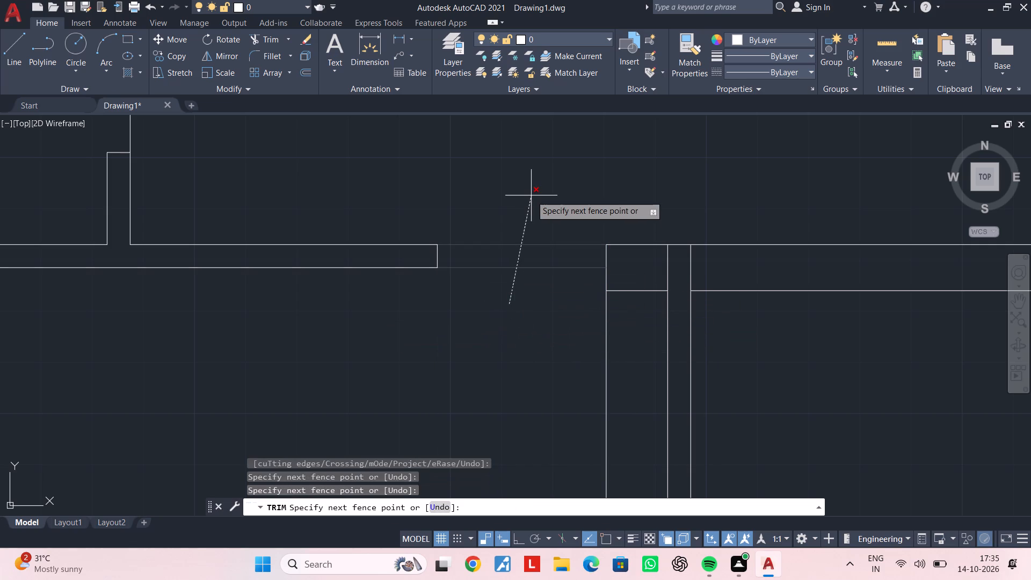
pyautogui.click(531, 195)
pyautogui.press('Escape')
pyautogui.press('Escape')
# Look over the wall layout around the passage, the lower rooms and the right room.
pyautogui.scroll(-3, 459, 306)
pyautogui.moveTo(459, 306); pyautogui.dragTo(563, 238, button='middle')
pyautogui.press('Escape')
pyautogui.press('Escape')
pyautogui.moveTo(548, 271); pyautogui.dragTo(540, 233, button='middle')
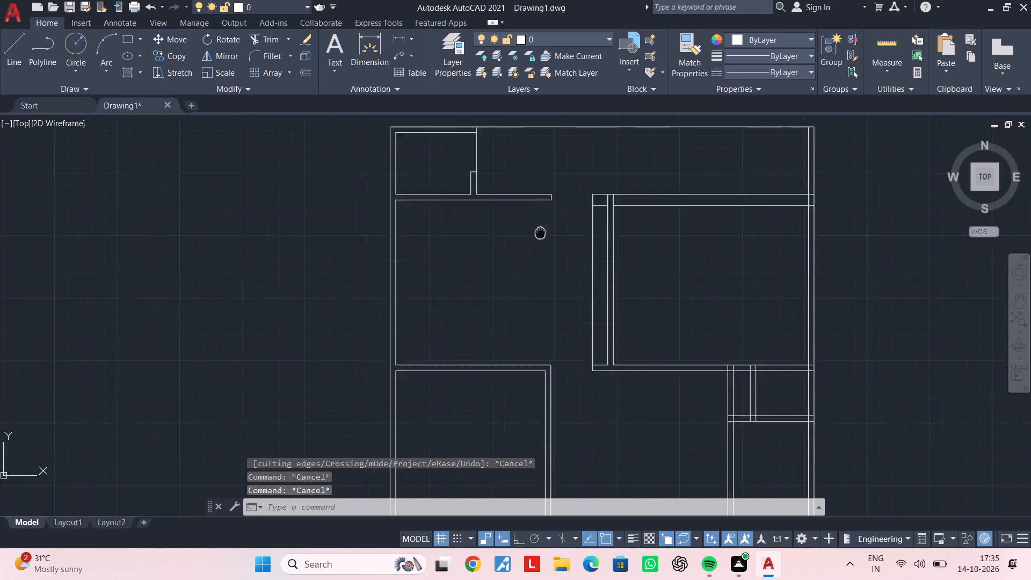
pyautogui.moveTo(540, 233); pyautogui.dragTo(531, 191, button='middle')
pyautogui.press('Escape')
pyautogui.moveTo(551, 302); pyautogui.dragTo(550, 259, button='middle')
pyautogui.moveTo(572, 314); pyautogui.dragTo(561, 251, button='middle')
pyautogui.press('Escape')
pyautogui.press('Escape')
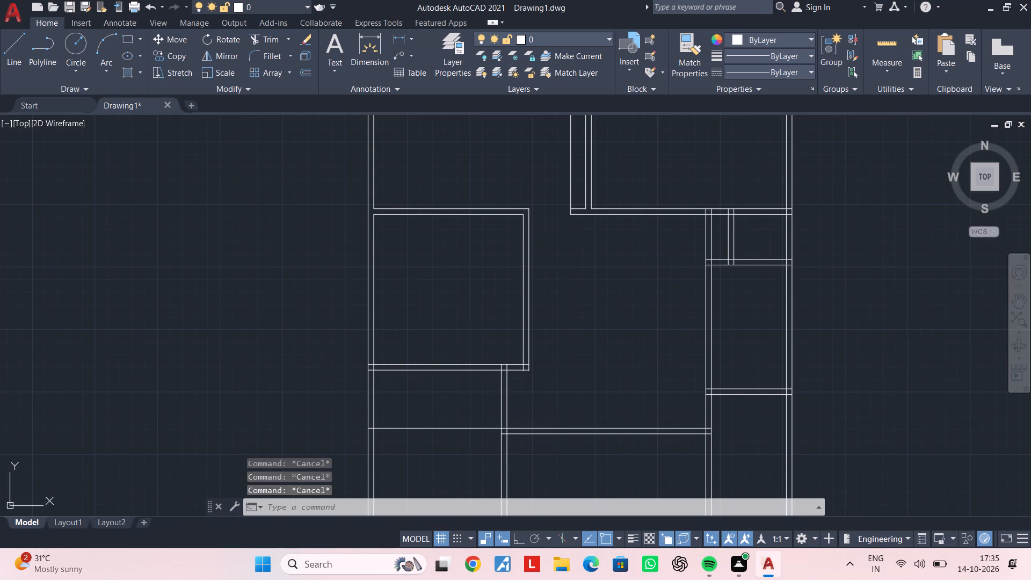
pyautogui.press('Escape')
pyautogui.press('Escape')
pyautogui.press('Escape')
pyautogui.moveTo(536, 294); pyautogui.dragTo(530, 320, button='middle')
pyautogui.moveTo(598, 286); pyautogui.dragTo(538, 360, button='middle')
pyautogui.moveTo(599, 273); pyautogui.dragTo(582, 300, button='middle')
pyautogui.press('Escape')
pyautogui.press('Escape')
pyautogui.moveTo(599, 256); pyautogui.dragTo(576, 273, button='middle')
pyautogui.press('Escape')
pyautogui.press('Escape')
pyautogui.press('Escape')
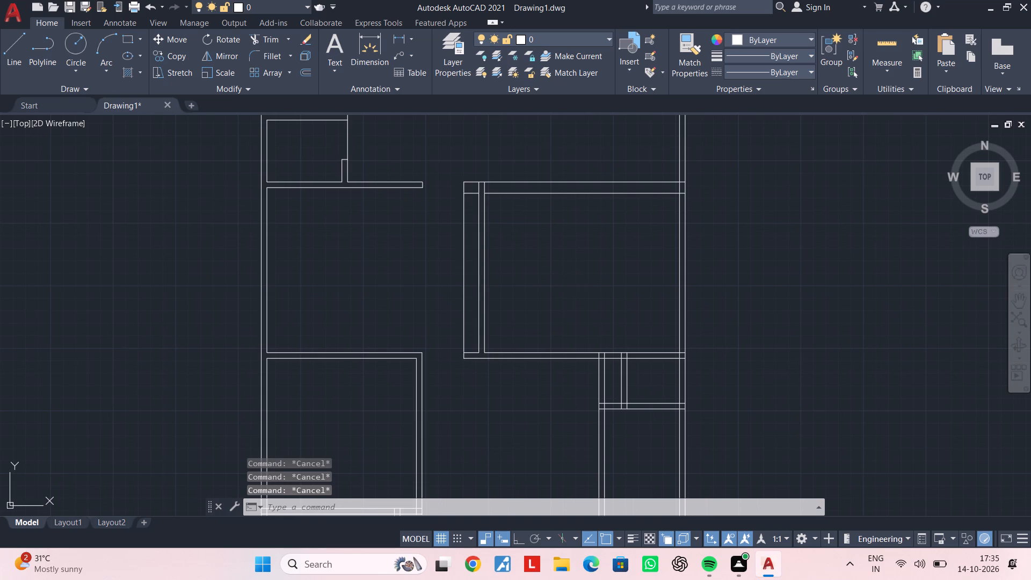
# Offset the middle partition's right line 3' into the right room.
pyautogui.scroll(2, 511, 373)
pyautogui.middleClick(475, 366)
pyautogui.press('Escape')
pyautogui.press('Escape')
pyautogui.press('Escape')
pyautogui.write("of 3'")
pyautogui.press('Return')
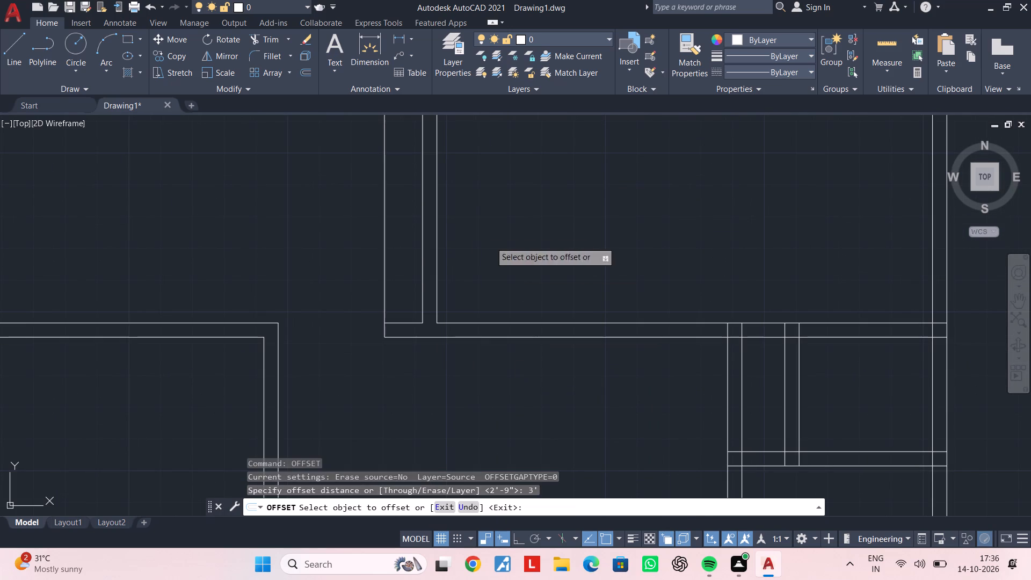
pyautogui.click(437, 294)
pyautogui.click(672, 294)
pyautogui.press('Escape')
pyautogui.press('Escape')
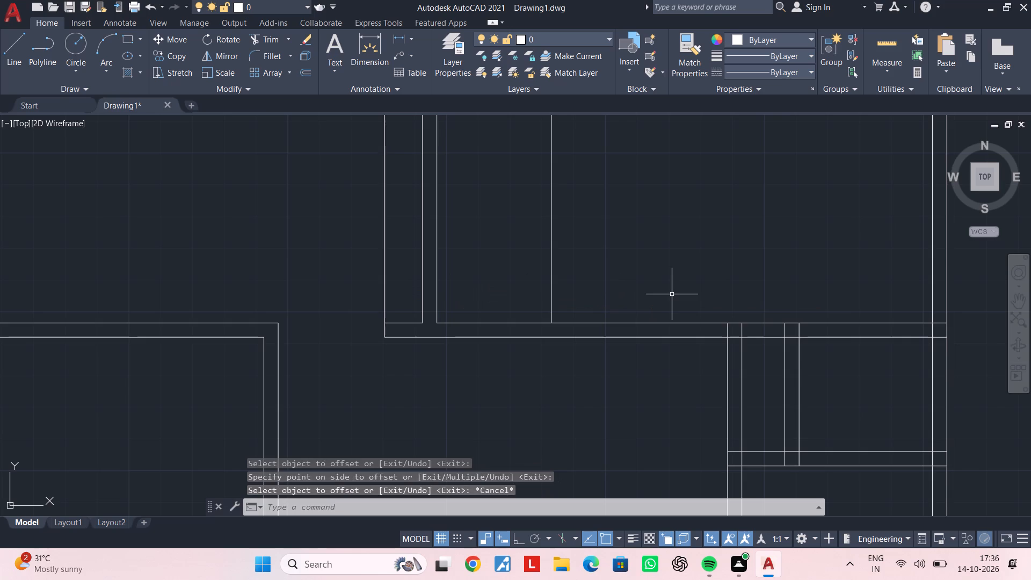
# Extend the 3' offset line down to the lower line of the right room's bottom wall.
pyautogui.write('ex')
pyautogui.press('space')
pyautogui.click(591, 271)
pyautogui.click(525, 275)
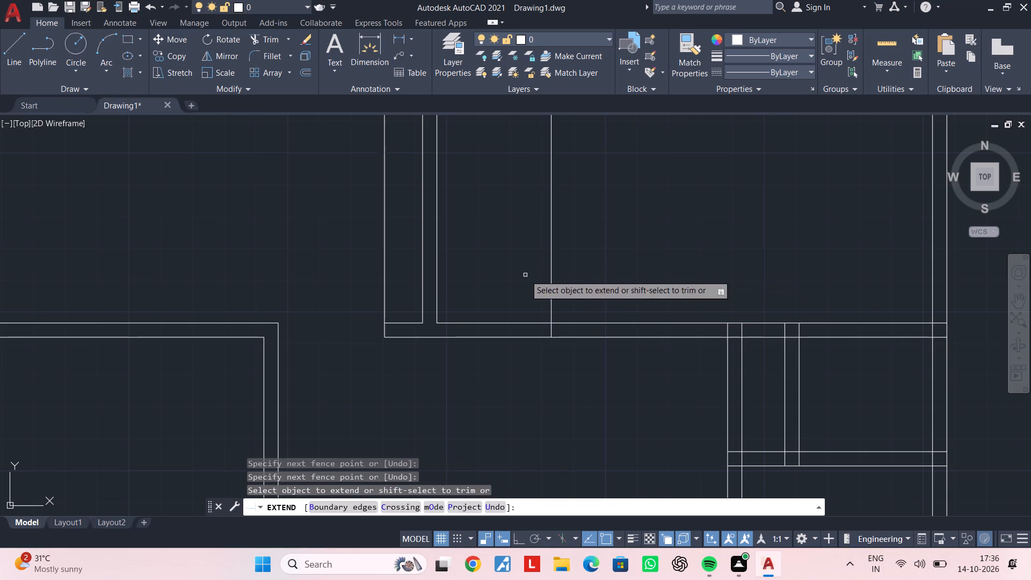
pyautogui.press('Escape')
pyautogui.press('Escape')
# Trim the 3' offset line above the right room's bottom wall, keeping only the piece inside the wall.
pyautogui.write('tr')
pyautogui.press('space')
pyautogui.click(593, 267)
pyautogui.click(532, 275)
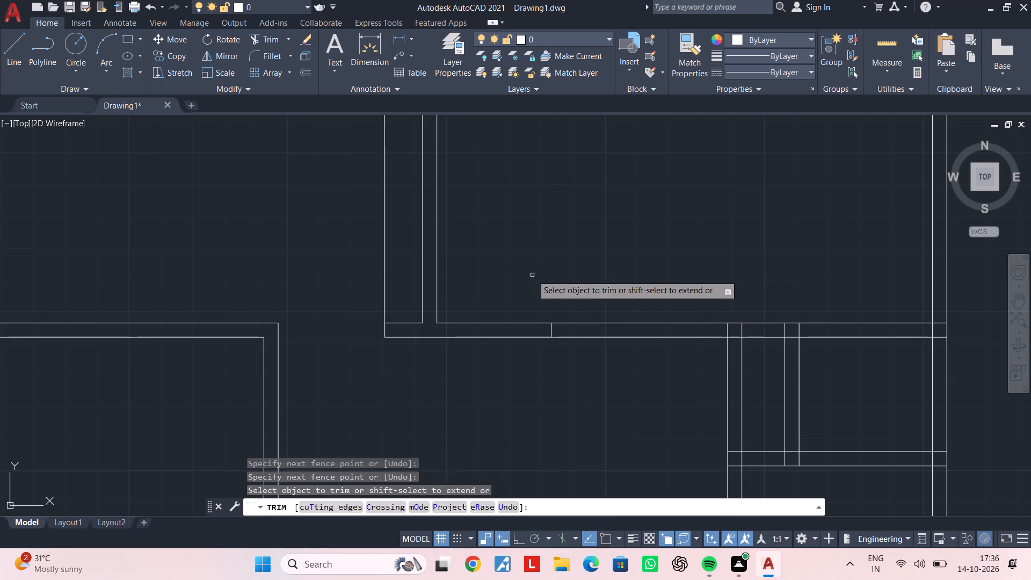
pyautogui.press('Escape')
pyautogui.press('Escape')
pyautogui.press('r')
pyautogui.press('Escape')
pyautogui.press('Escape')
# Extend the middle partition's right line down to the lower line of the right room's bottom wall.
pyautogui.write('ex')
pyautogui.press('space')
pyautogui.click(439, 287)
pyautogui.press('Escape')
pyautogui.press('Escape')
# Trim both bottom-wall lines between the middle partition and the 3' offset piece to form the opening.
pyautogui.write('tr')
pyautogui.press('space')
pyautogui.click(478, 287)
pyautogui.click(476, 391)
pyautogui.press('Escape')
# Trim the left partition below the right room, removing its right line between the horizontal walls and both line ends inside the upper wall.
pyautogui.moveTo(642, 361); pyautogui.dragTo(628, 360, button='middle')
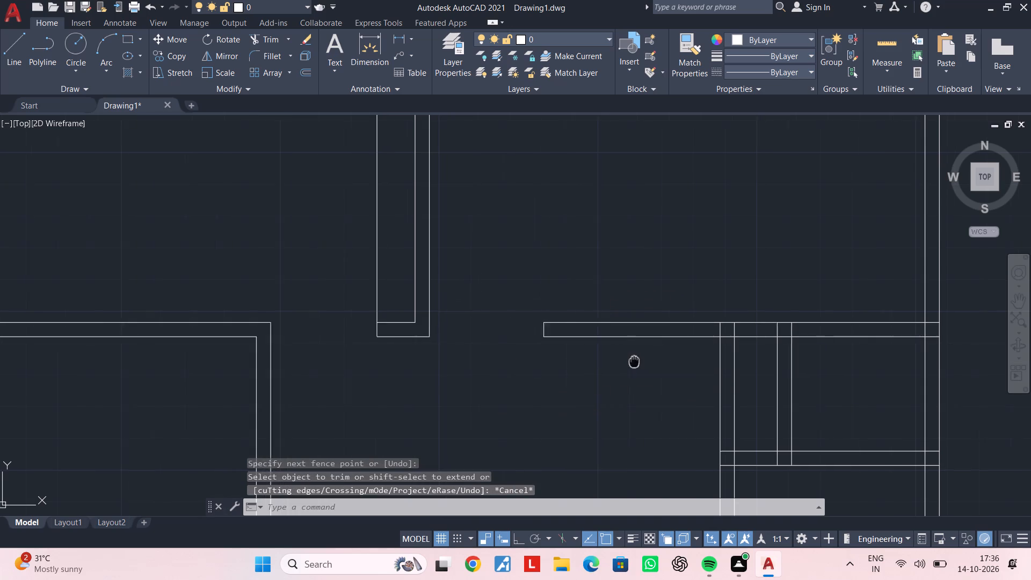
pyautogui.moveTo(628, 360); pyautogui.dragTo(490, 351, button='middle')
pyautogui.press('Escape')
pyautogui.press('Escape')
pyautogui.press('Escape')
pyautogui.moveTo(462, 347); pyautogui.dragTo(429, 341, button='middle')
pyautogui.press('space')
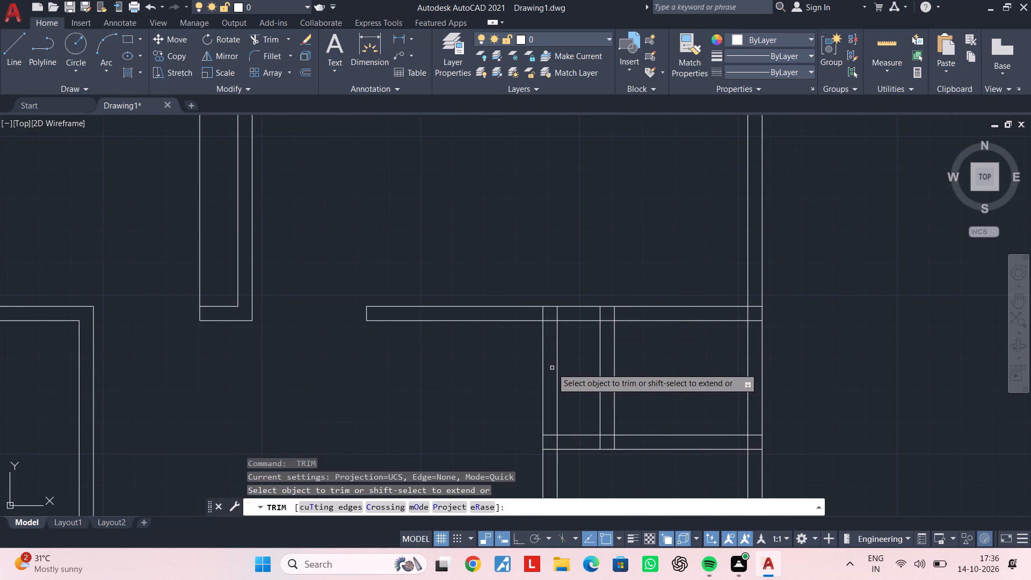
pyautogui.click(556, 368)
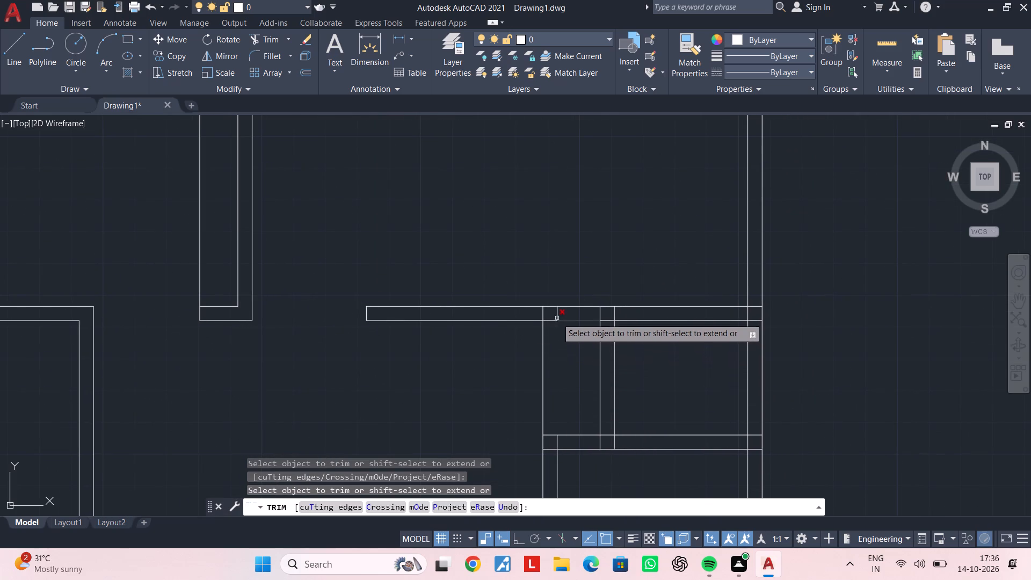
pyautogui.click(556, 316)
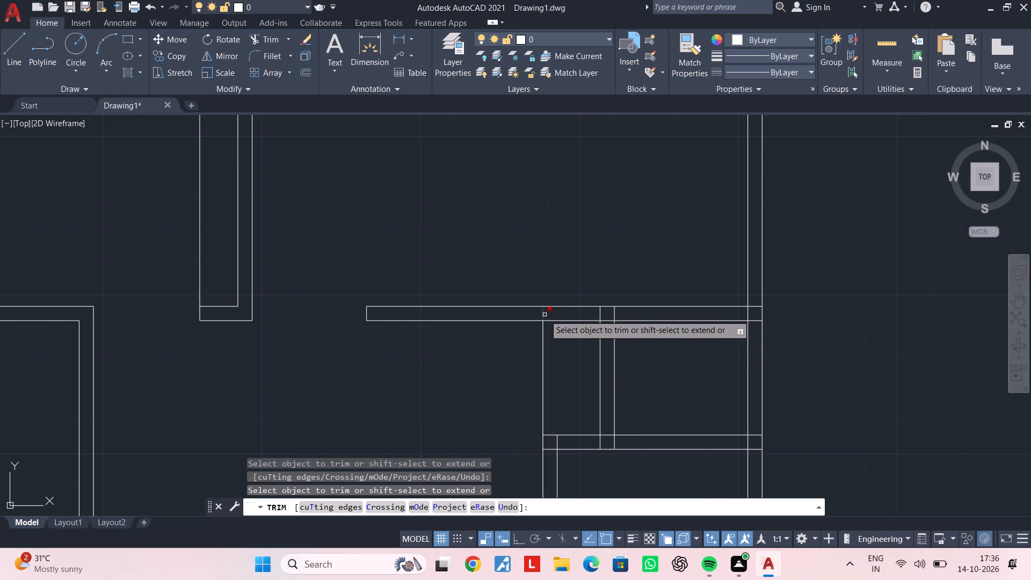
pyautogui.click(544, 315)
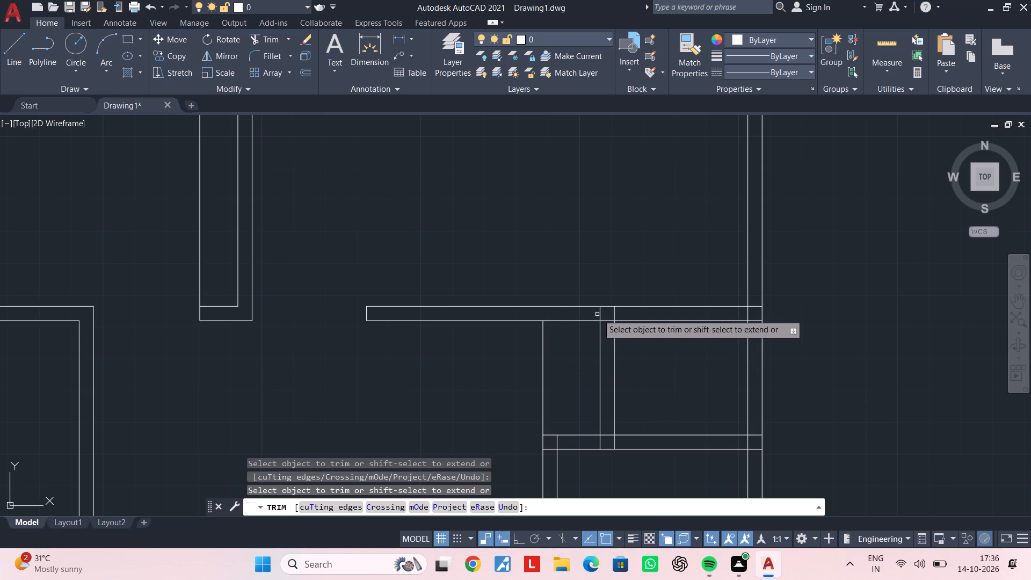
# Trim the short partition's junction with the right room's bottom wall, removing its line ends and the wall's lower line between them.
pyautogui.scroll(3, 598, 314)
pyautogui.click(577, 315)
pyautogui.click(689, 309)
pyautogui.click(634, 330)
pyautogui.click(627, 376)
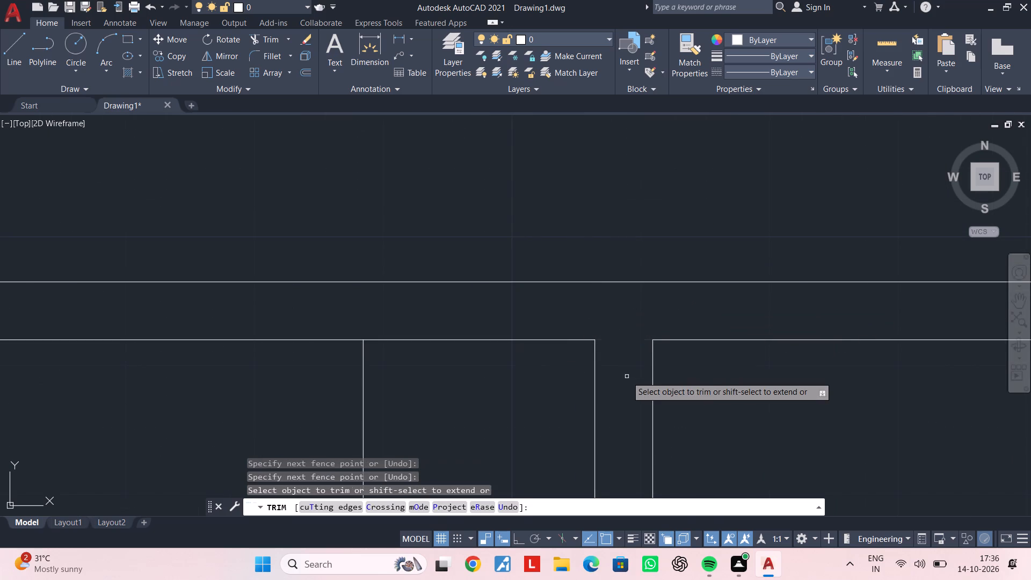
# Trim the junction of the right room's bottom wall with the outer right wall, removing the crossing line segments.
pyautogui.scroll(-4, 627, 376)
pyautogui.moveTo(627, 371); pyautogui.dragTo(609, 302, button='middle')
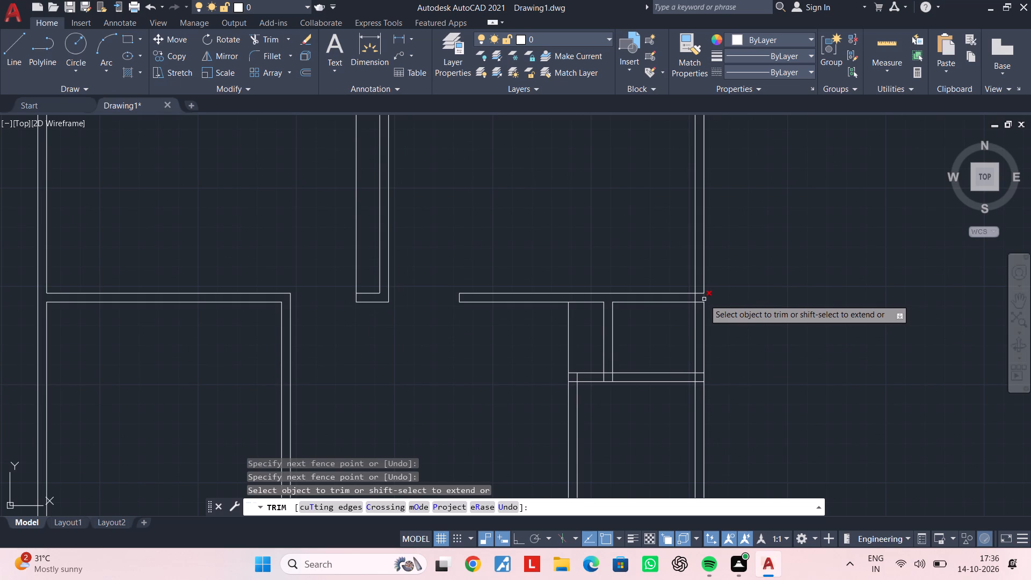
pyautogui.scroll(4, 704, 299)
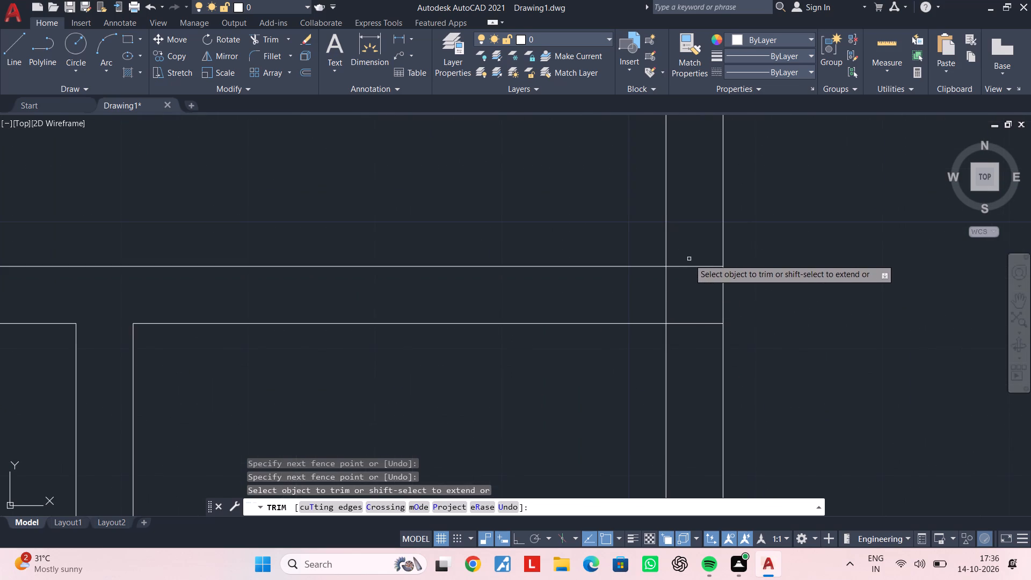
pyautogui.click(689, 259)
pyautogui.click(698, 353)
pyautogui.click(688, 307)
pyautogui.click(585, 310)
pyautogui.scroll(-4, 580, 334)
pyautogui.moveTo(564, 359); pyautogui.dragTo(600, 287, button='middle')
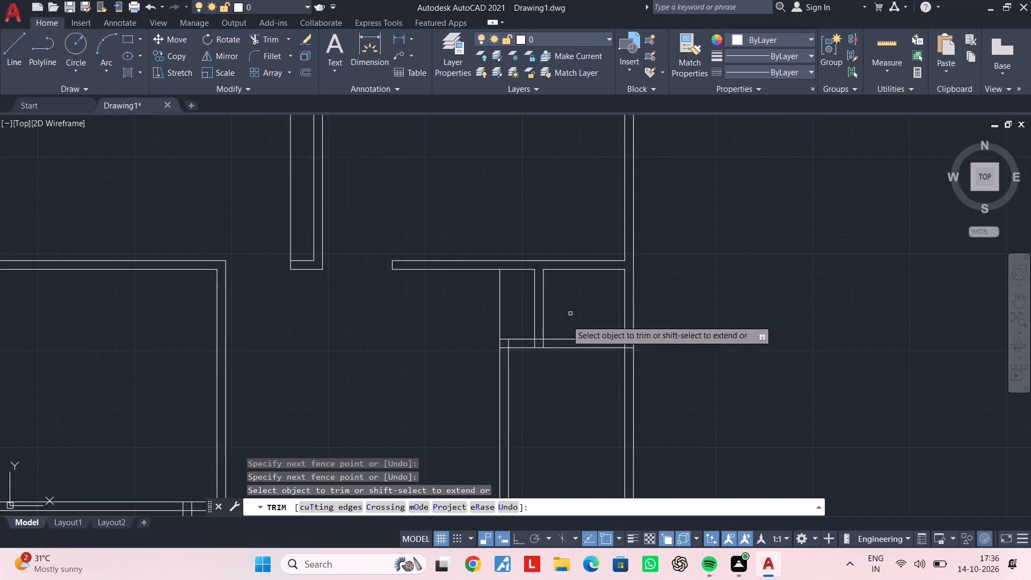
# Trim the left partition's right line between the two lines of the cross wall at the short partition's lower end.
pyautogui.moveTo(555, 338); pyautogui.dragTo(597, 312, button='middle')
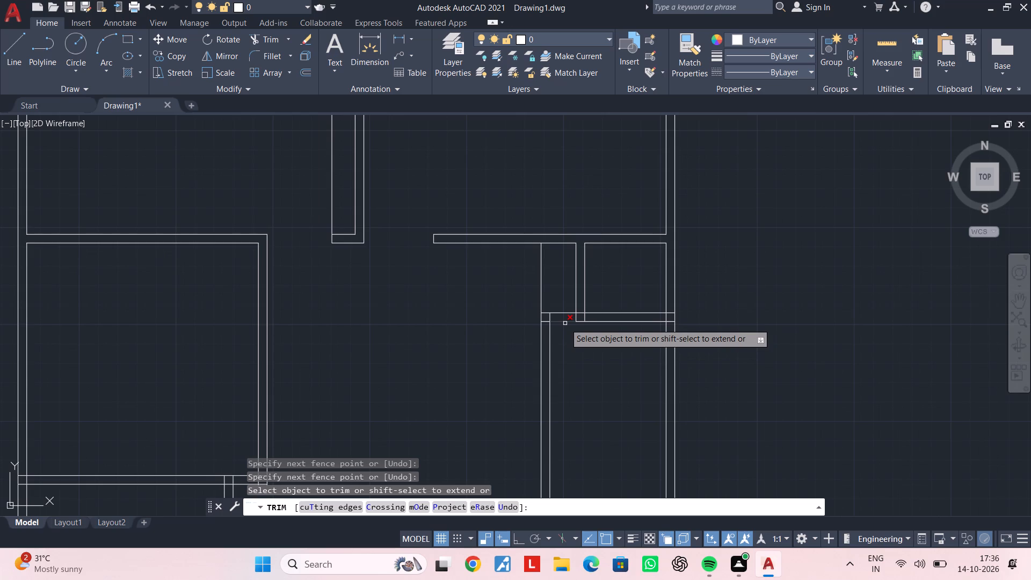
pyautogui.scroll(4, 560, 324)
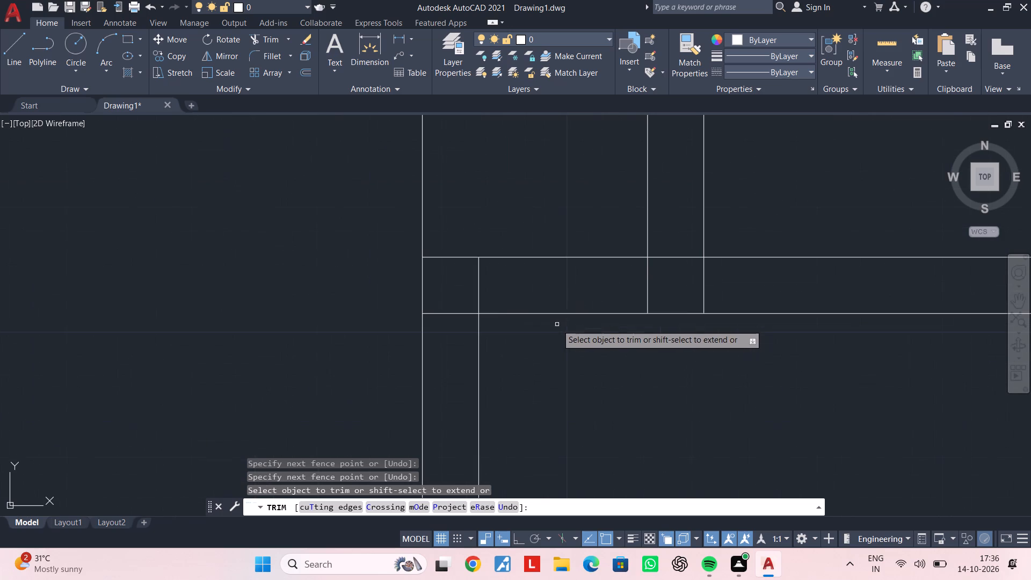
pyautogui.click(490, 290)
pyautogui.click(458, 291)
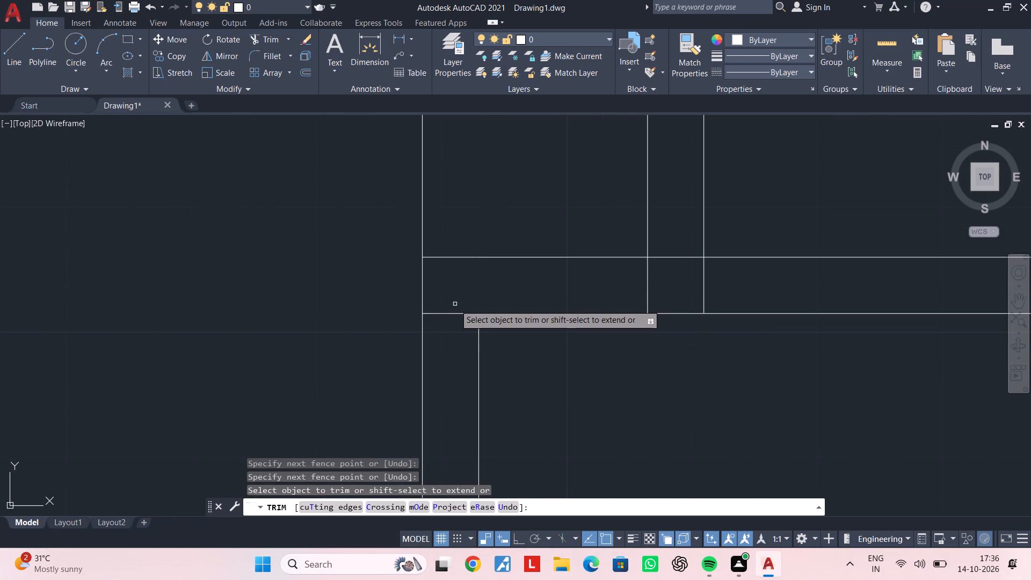
pyautogui.scroll(-3, 454, 315)
pyautogui.moveTo(516, 332); pyautogui.dragTo(484, 338, button='middle')
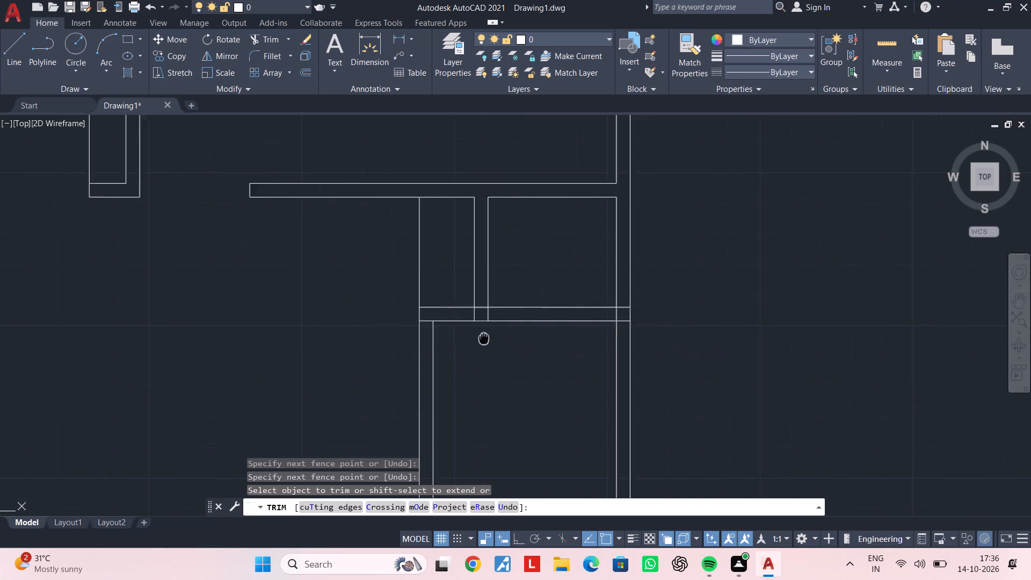
pyautogui.moveTo(484, 338); pyautogui.dragTo(467, 340, button='middle')
pyautogui.press('Escape')
pyautogui.press('Escape')
# Trim both line ends of that cross wall inside the outer right wall, back to the outer wall's inner line.
pyautogui.scroll(1, 475, 331)
pyautogui.moveTo(528, 314); pyautogui.dragTo(487, 327, button='middle')
pyautogui.press('Escape')
pyautogui.press('Escape')
pyautogui.press('space')
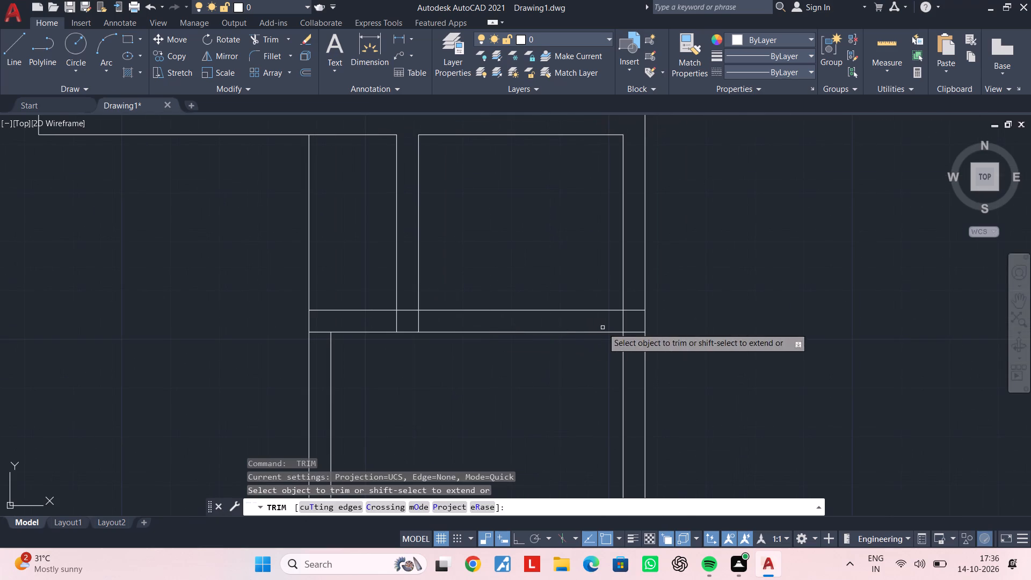
pyautogui.scroll(2, 642, 320)
pyautogui.click(629, 278)
pyautogui.click(618, 392)
pyautogui.press('Escape')
pyautogui.moveTo(463, 383); pyautogui.dragTo(615, 344, button='middle')
pyautogui.press('Escape')
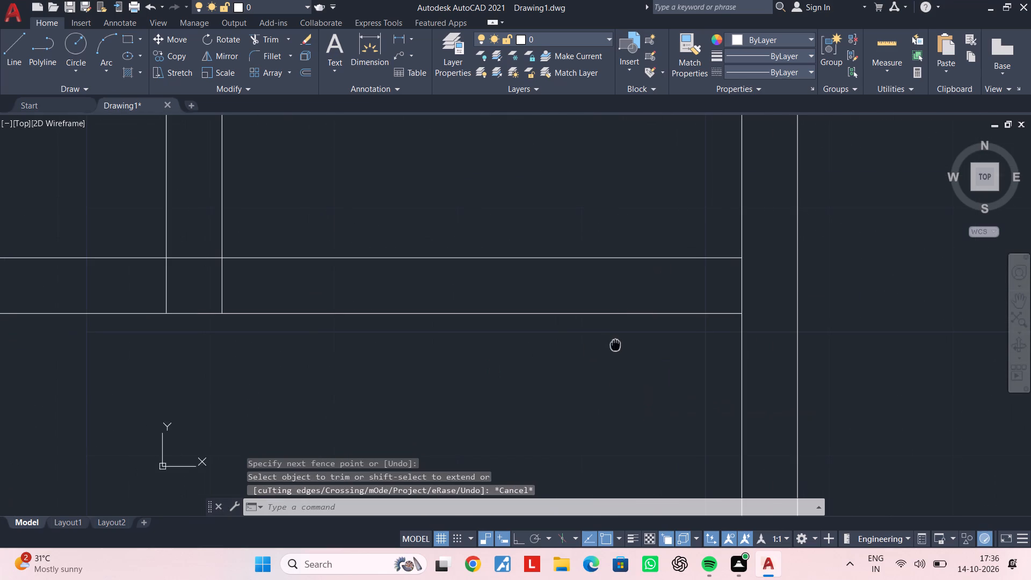
pyautogui.press('Escape')
pyautogui.press('Escape')
pyautogui.press('Escape')
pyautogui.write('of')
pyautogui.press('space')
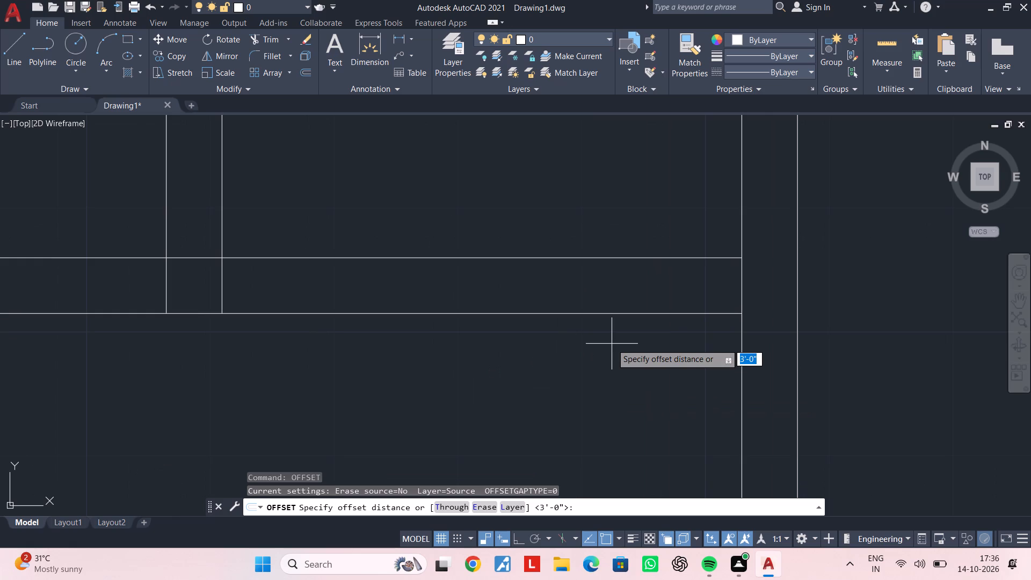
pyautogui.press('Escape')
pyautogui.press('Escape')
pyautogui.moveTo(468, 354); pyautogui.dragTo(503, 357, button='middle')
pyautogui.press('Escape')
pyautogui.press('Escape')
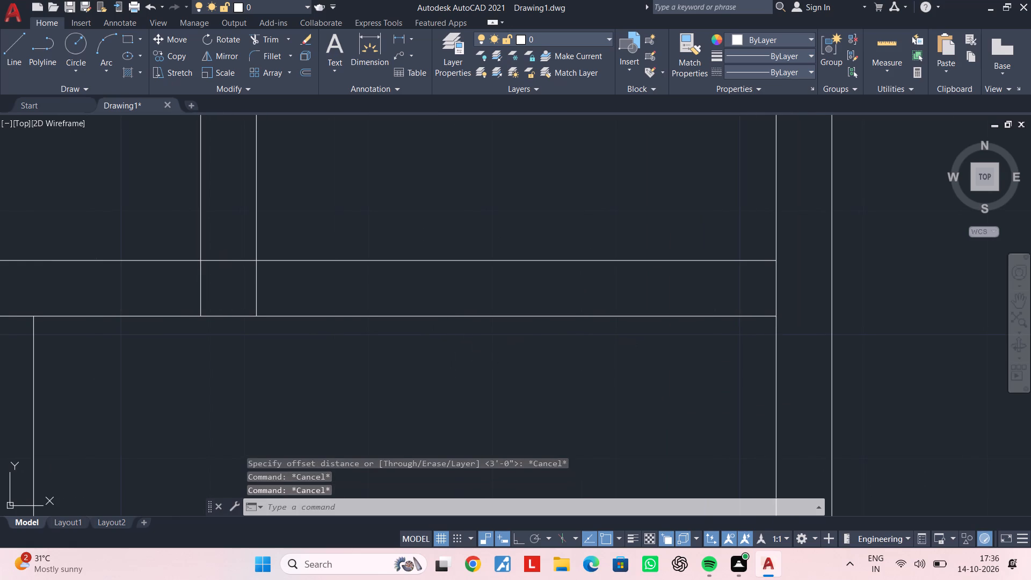
# Offset the short partition's right line 2'6" toward the outer right wall.
pyautogui.write('of 2\'6"')
pyautogui.press('Return')
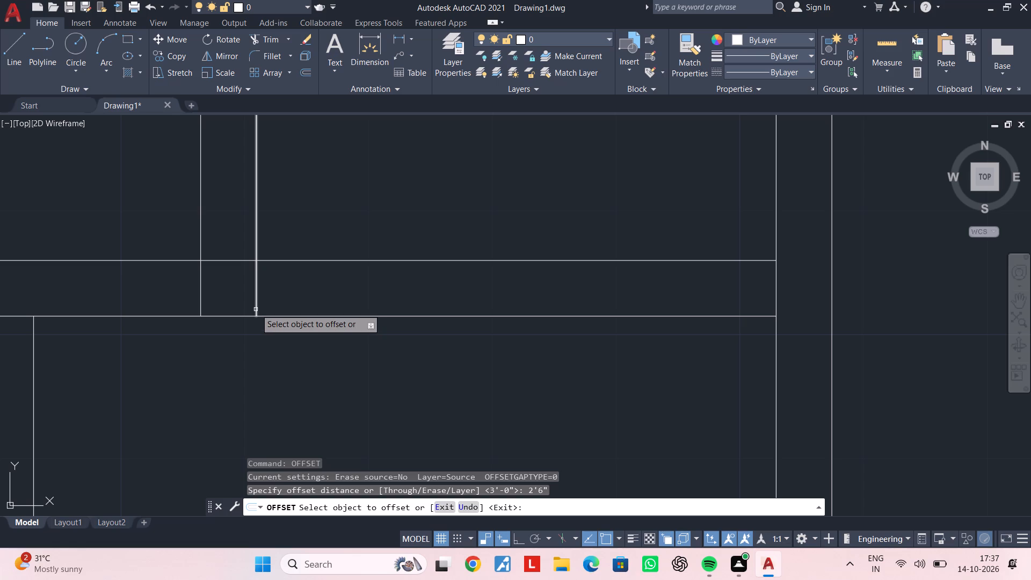
pyautogui.click(255, 305)
pyautogui.click(547, 289)
pyautogui.press('Escape')
pyautogui.press('Escape')
# Trim the offset line above the cross wall and both wall lines between it and the short partition to form a doorway.
pyautogui.write('tr')
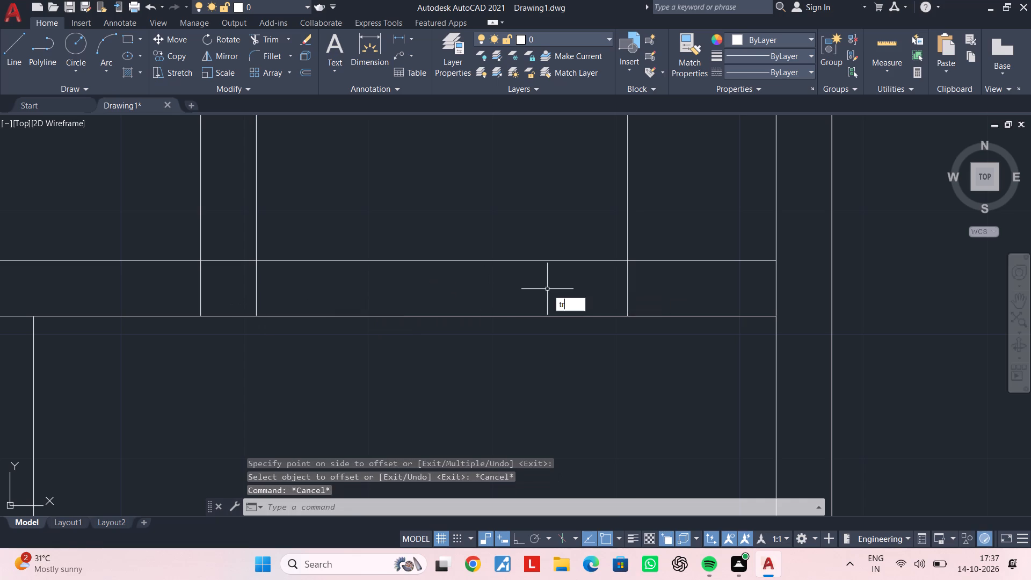
pyautogui.press('space')
pyautogui.click(648, 220)
pyautogui.click(606, 222)
pyautogui.click(568, 235)
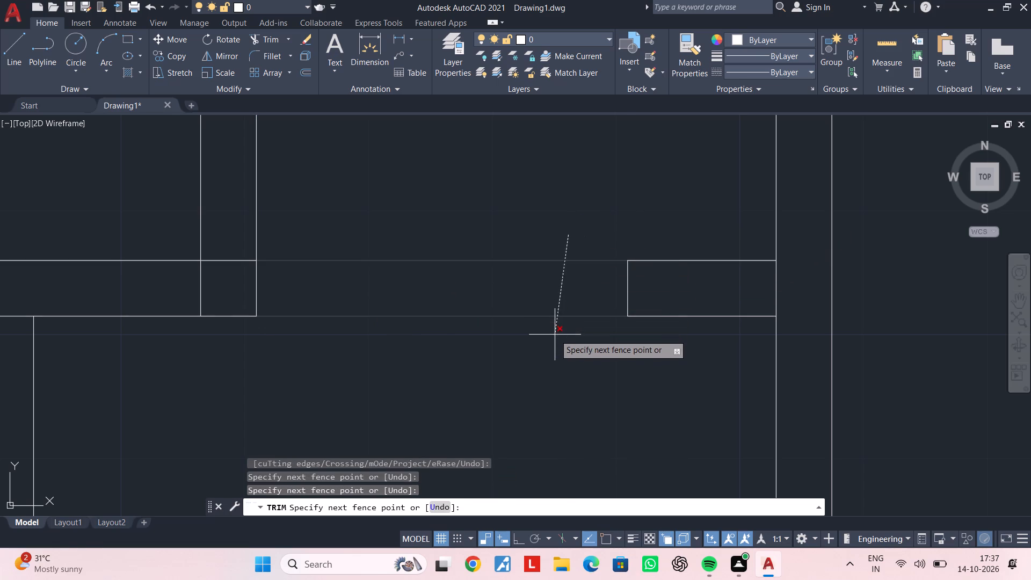
pyautogui.click(555, 335)
# Trim the corner of the short partition and the cross wall, removing the inner line segments that cross inside the wall thickness.
pyautogui.moveTo(446, 343); pyautogui.dragTo(801, 337, button='middle')
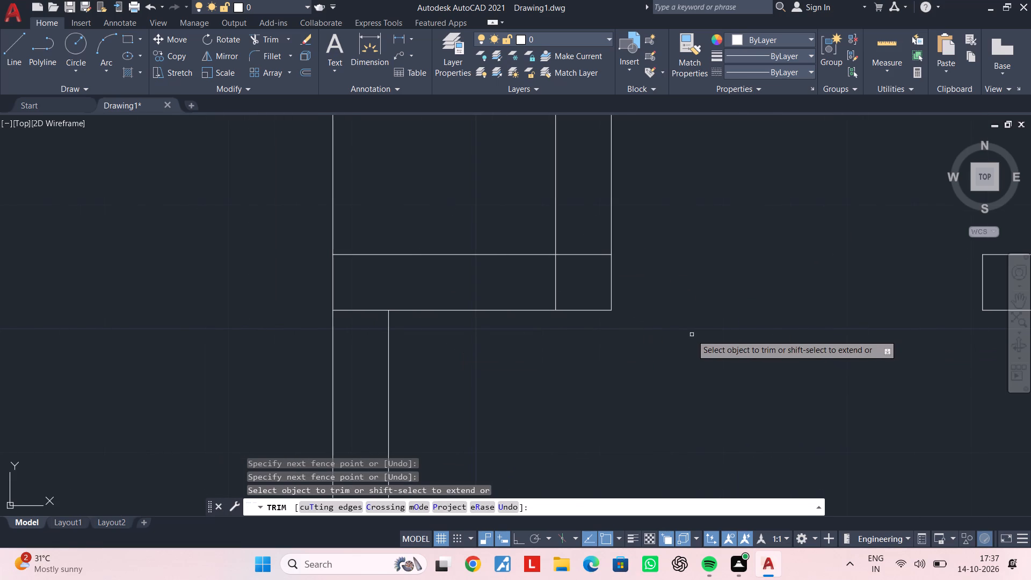
pyautogui.click(590, 245)
pyautogui.doubleClick(567, 279)
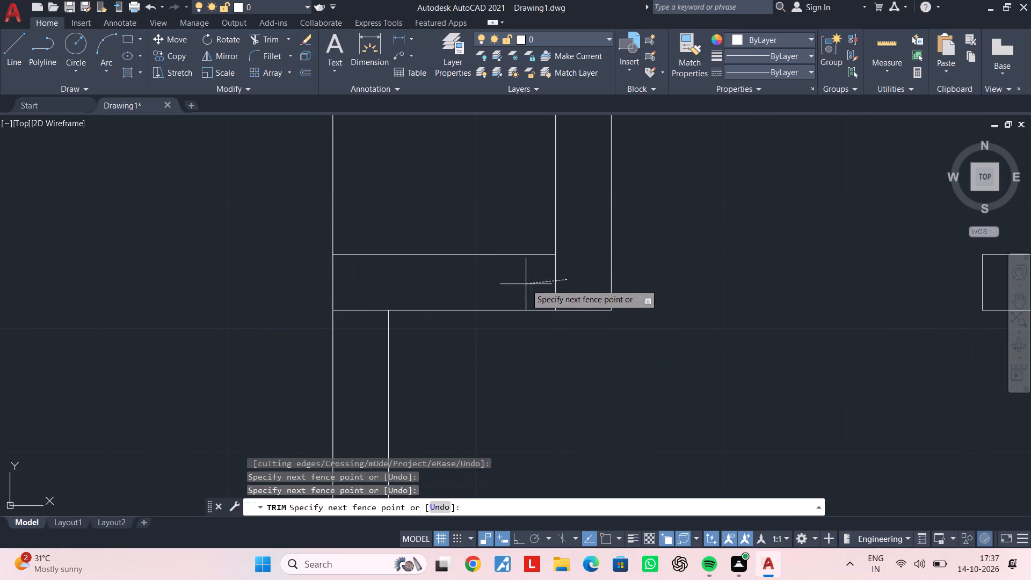
pyautogui.click(525, 285)
pyautogui.scroll(-1, 608, 331)
pyautogui.moveTo(609, 331); pyautogui.dragTo(725, 282, button='middle')
pyautogui.press('Escape')
pyautogui.moveTo(637, 295); pyautogui.dragTo(651, 289, button='middle')
pyautogui.press('Escape')
pyautogui.press('Escape')
pyautogui.press('Escape')
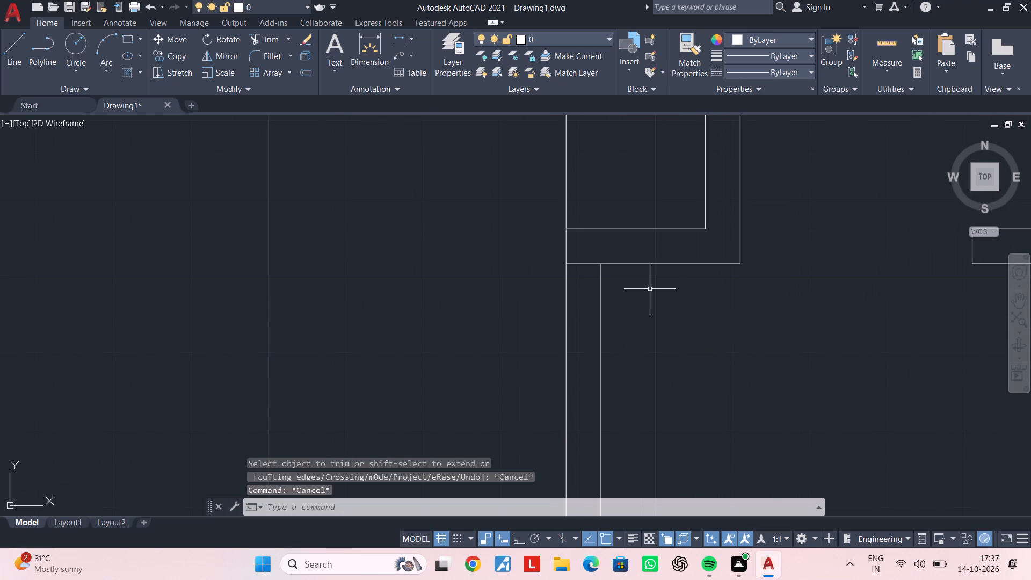
# Offset the cross wall's lower line 2'6" downward, below the short partition.
pyautogui.write('of')
pyautogui.press('space')
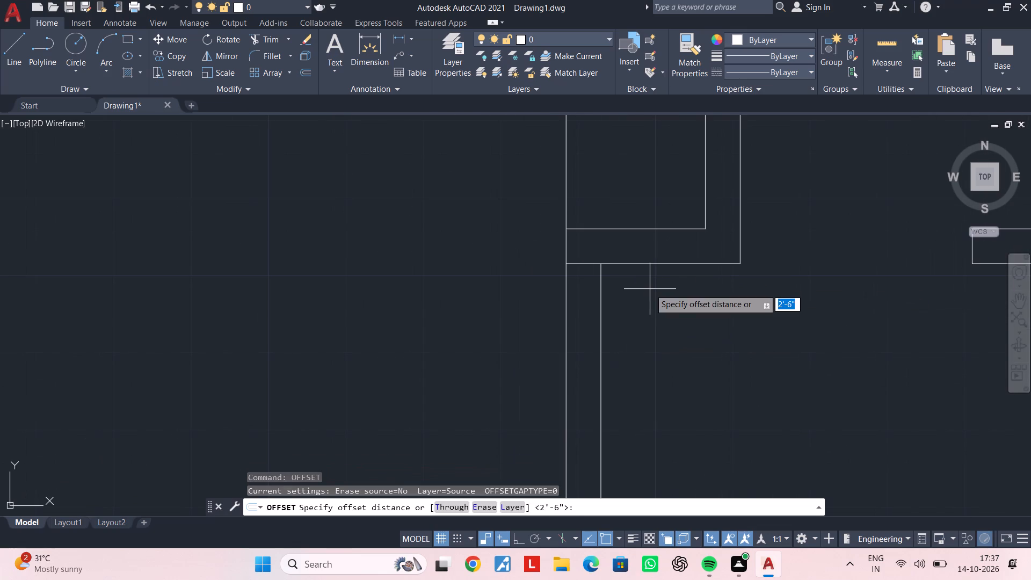
pyautogui.write('2\'6"')
pyautogui.press('Return')
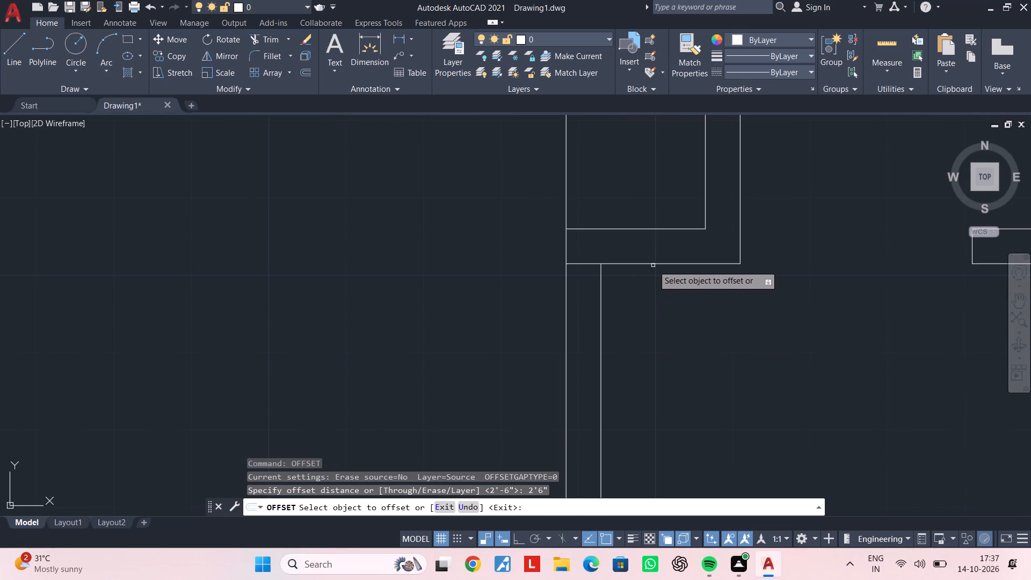
pyautogui.click(653, 264)
pyautogui.click(634, 337)
pyautogui.scroll(-4, 677, 360)
pyautogui.moveTo(686, 367); pyautogui.dragTo(658, 280, button='middle')
pyautogui.press('Escape')
pyautogui.press('Escape')
pyautogui.press('Escape')
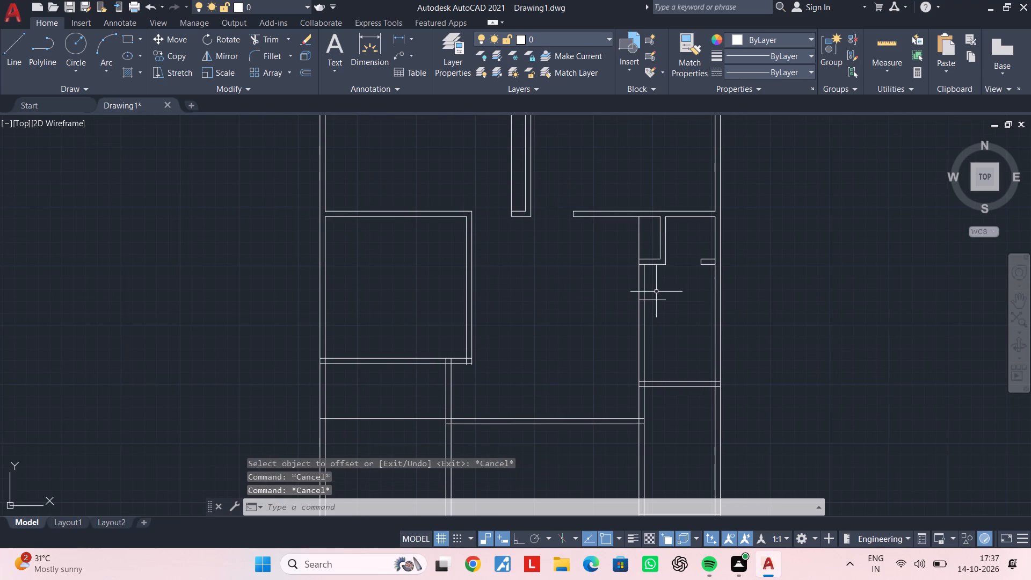
# Trim both left partition lines between the cross wall and the offset line, and remove the offset line's overhang beyond the partition.
pyautogui.write('tr')
pyautogui.press('space')
pyautogui.scroll(3, 643, 299)
pyautogui.click(670, 258)
pyautogui.click(557, 262)
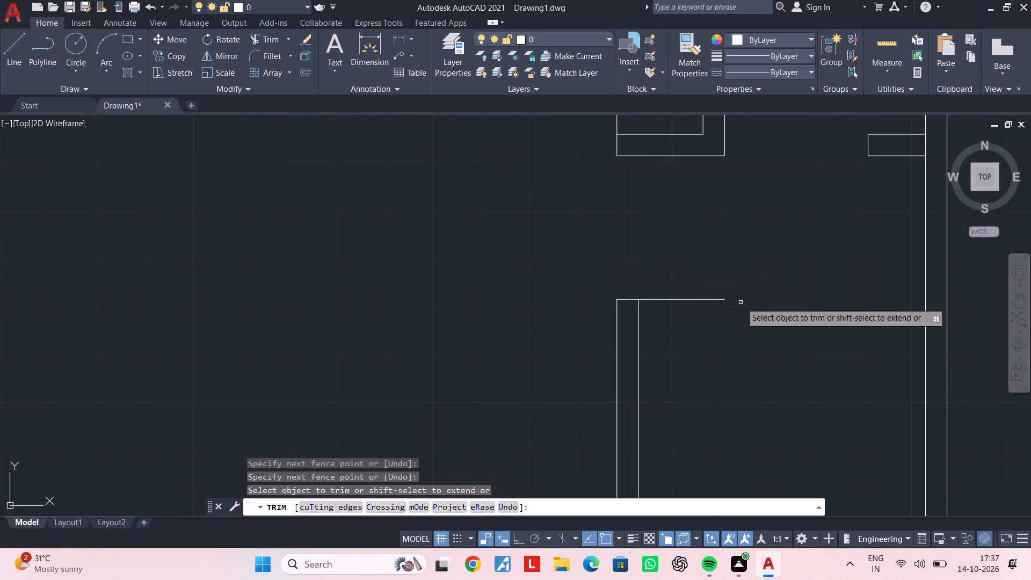
pyautogui.click(720, 300)
pyautogui.scroll(-4, 758, 305)
pyautogui.moveTo(785, 308); pyautogui.dragTo(724, 284, button='middle')
pyautogui.press('Escape')
pyautogui.press('Escape')
# Trim the second cross wall's junction with the left partition, removing its line ends and the partition's right line between them.
pyautogui.moveTo(718, 277); pyautogui.dragTo(694, 219, button='middle')
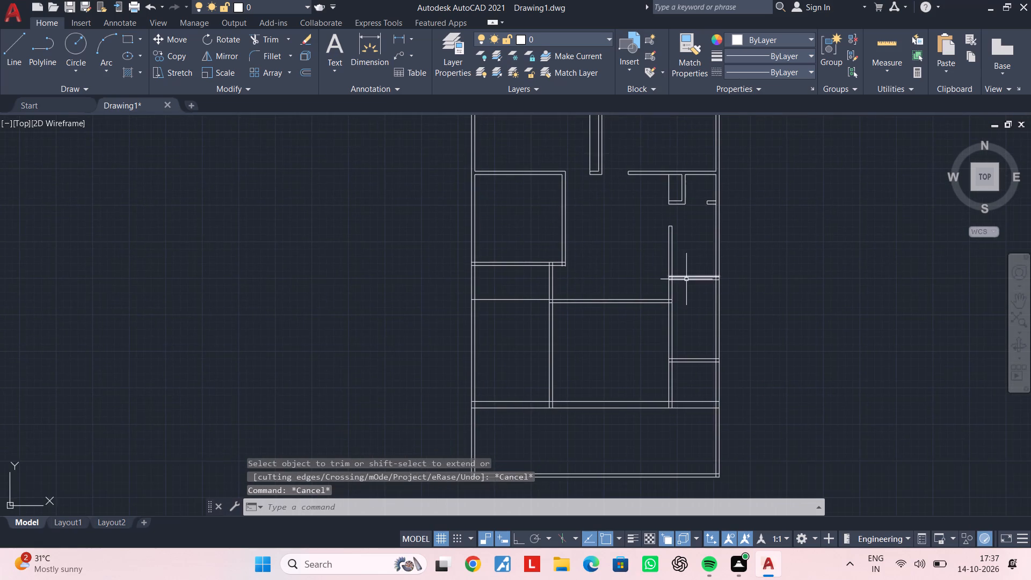
pyautogui.moveTo(686, 279); pyautogui.dragTo(685, 242, button='middle')
pyautogui.press('space')
pyautogui.scroll(1, 671, 245)
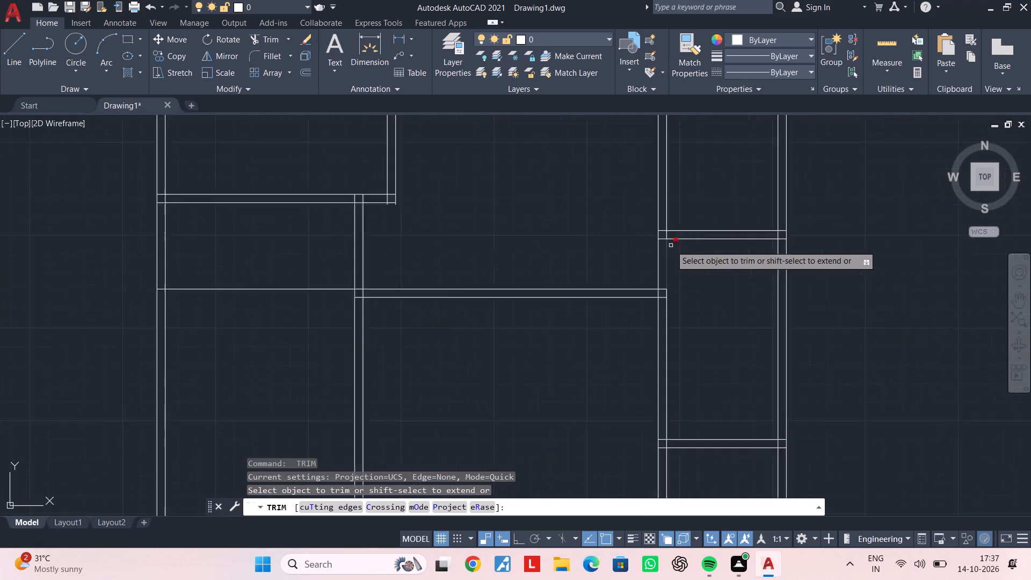
pyautogui.scroll(4, 671, 245)
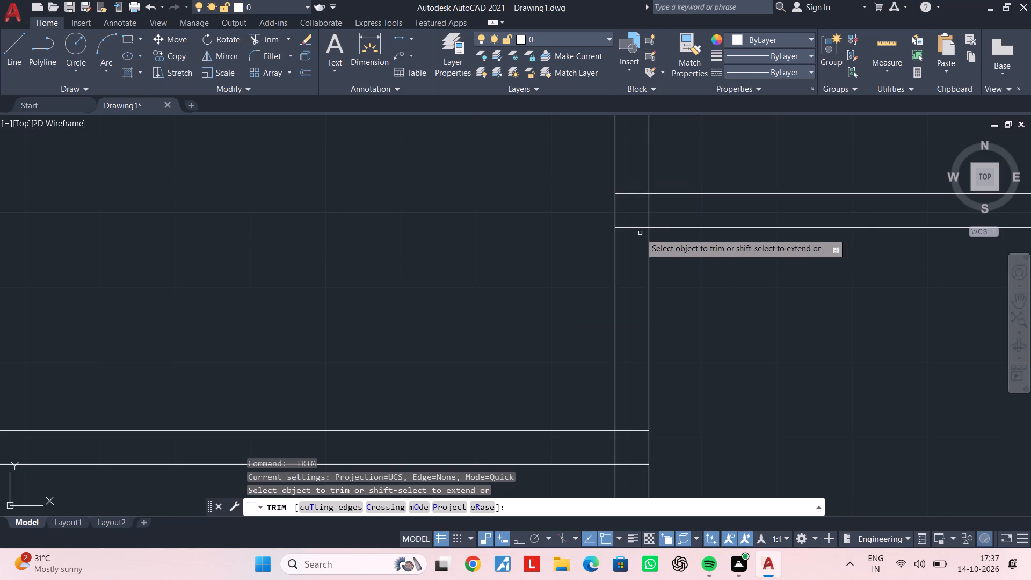
pyautogui.click(633, 179)
pyautogui.click(634, 268)
pyautogui.click(634, 216)
pyautogui.click(717, 204)
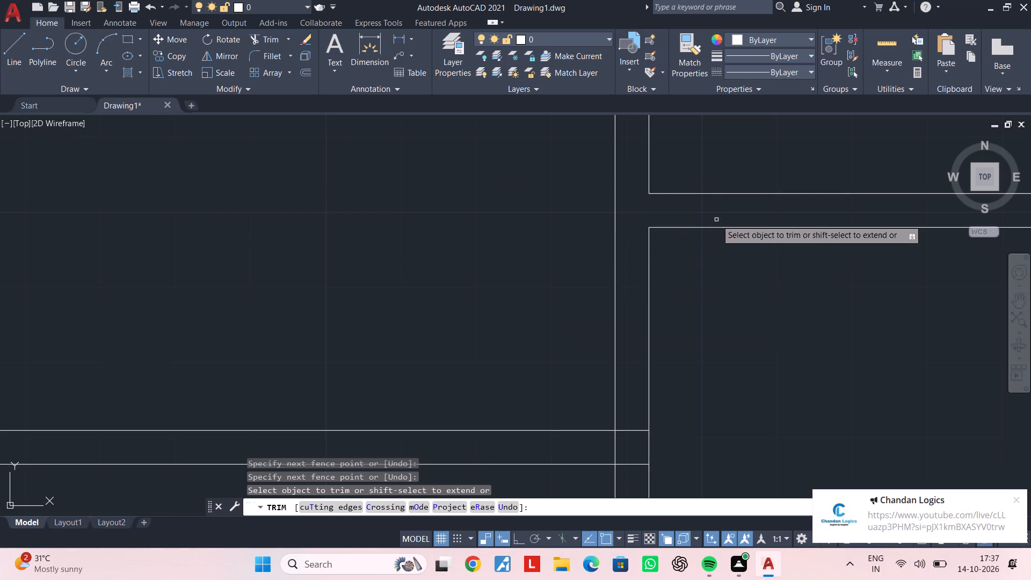
# Trim the second cross wall's junction with the outer right wall, removing its line ends and the outer wall's inner line between them.
pyautogui.scroll(-3, 733, 243)
pyautogui.moveTo(787, 288); pyautogui.dragTo(706, 316, button='middle')
pyautogui.scroll(3, 742, 266)
pyautogui.click(752, 228)
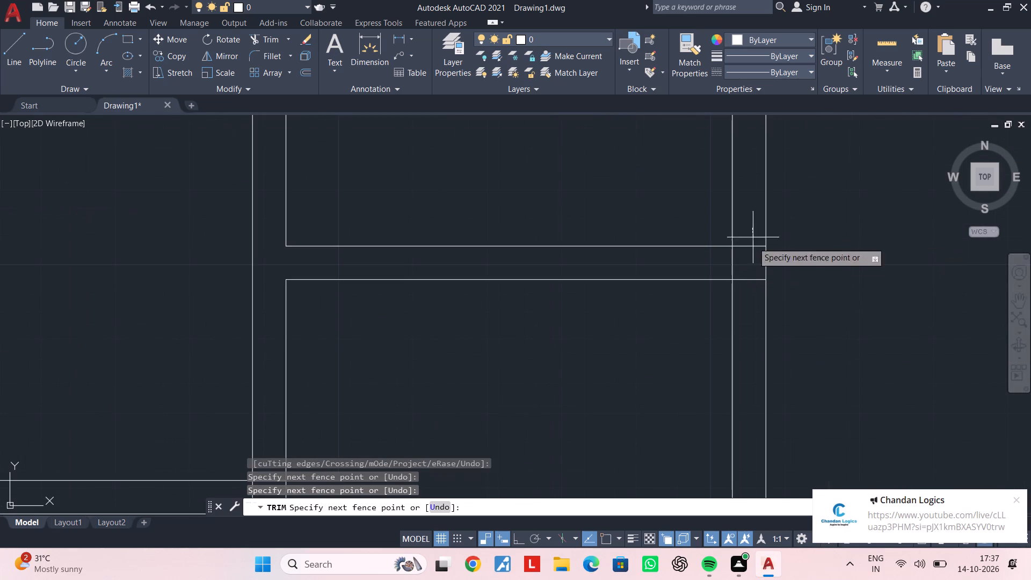
pyautogui.click(753, 309)
pyautogui.click(743, 270)
pyautogui.click(665, 264)
pyautogui.scroll(-4, 681, 286)
pyautogui.moveTo(681, 327); pyautogui.dragTo(683, 293, button='middle')
pyautogui.press('Escape')
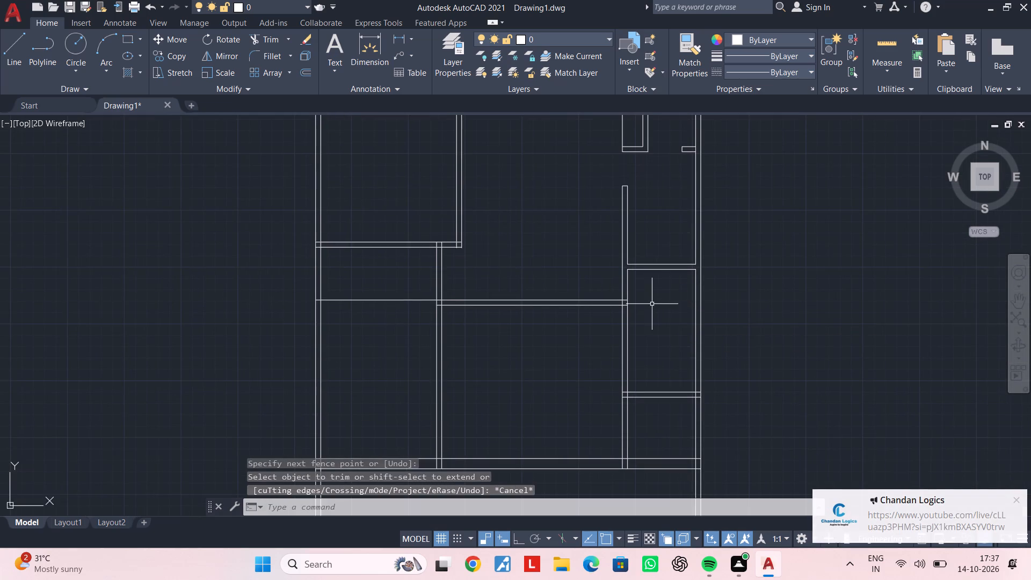
pyautogui.moveTo(651, 301); pyautogui.dragTo(647, 288, button='middle')
pyautogui.press('Escape')
pyautogui.press('Escape')
pyautogui.press('Escape')
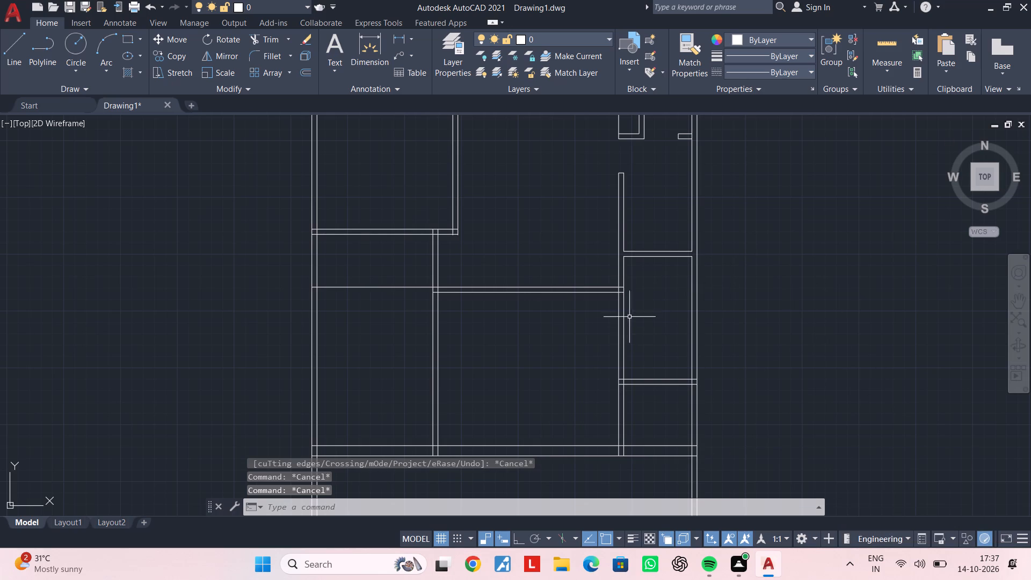
# Trim the middle room's top wall where it meets the left partition, removing its line ends and the partition's left line between them.
pyautogui.moveTo(625, 307); pyautogui.dragTo(612, 282, button='middle')
pyautogui.press('Escape')
pyautogui.press('Escape')
pyautogui.scroll(3, 604, 274)
pyautogui.moveTo(621, 262); pyautogui.dragTo(605, 304, button='middle')
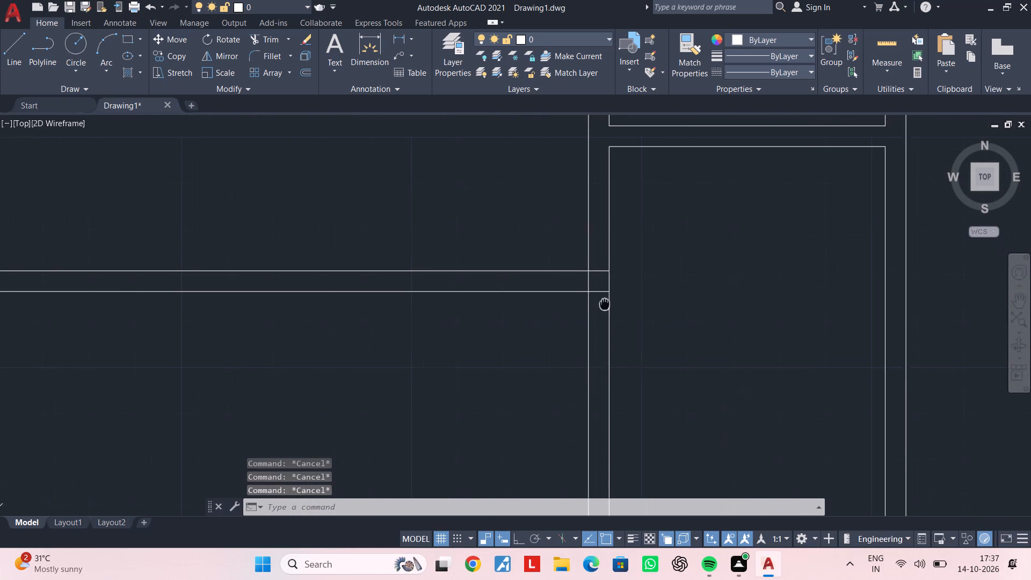
pyautogui.moveTo(605, 304); pyautogui.dragTo(603, 306, button='middle')
pyautogui.press('Escape')
pyautogui.press('Escape')
pyautogui.press('t')
pyautogui.press('r')
pyautogui.press('space')
pyautogui.scroll(2, 600, 289)
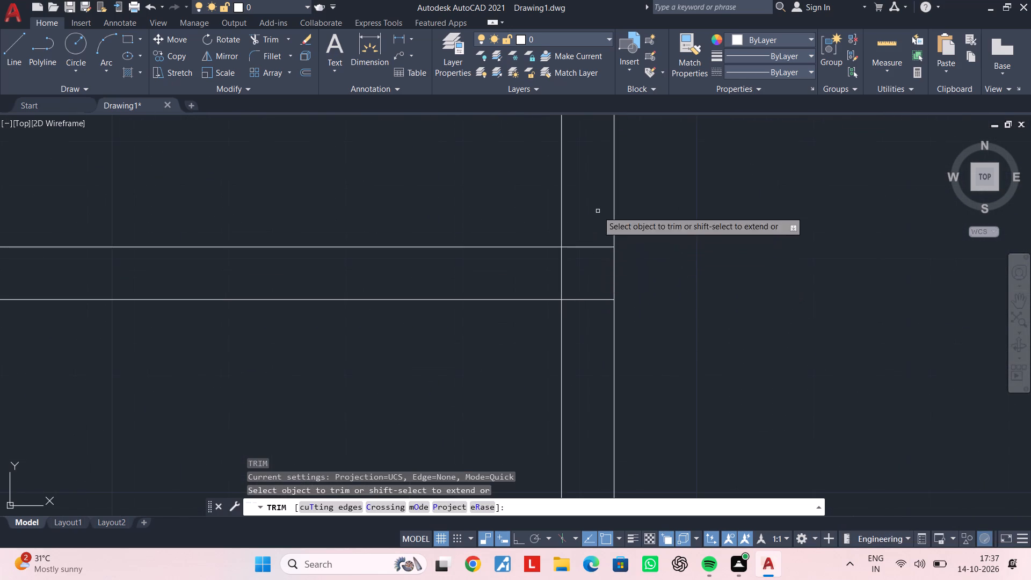
pyautogui.click(598, 211)
pyautogui.click(598, 364)
pyautogui.click(586, 291)
pyautogui.click(475, 276)
# Trim the upper line end of the lowest cross wall between the two lines of the left partition.
pyautogui.scroll(-4, 661, 309)
pyautogui.moveTo(684, 324); pyautogui.dragTo(644, 202, button='middle')
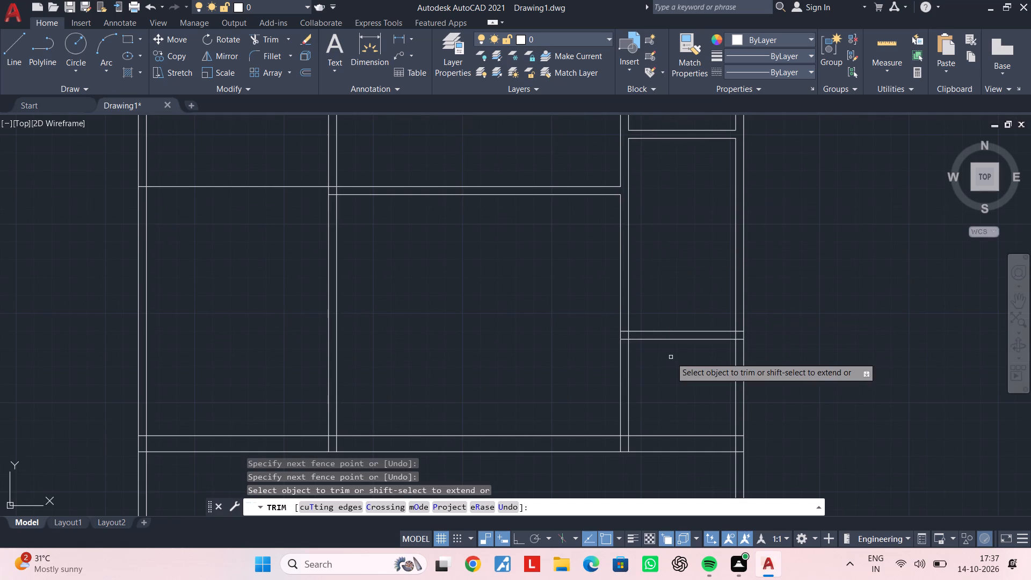
pyautogui.moveTo(660, 359); pyautogui.dragTo(649, 339, button='middle')
pyautogui.scroll(1, 613, 320)
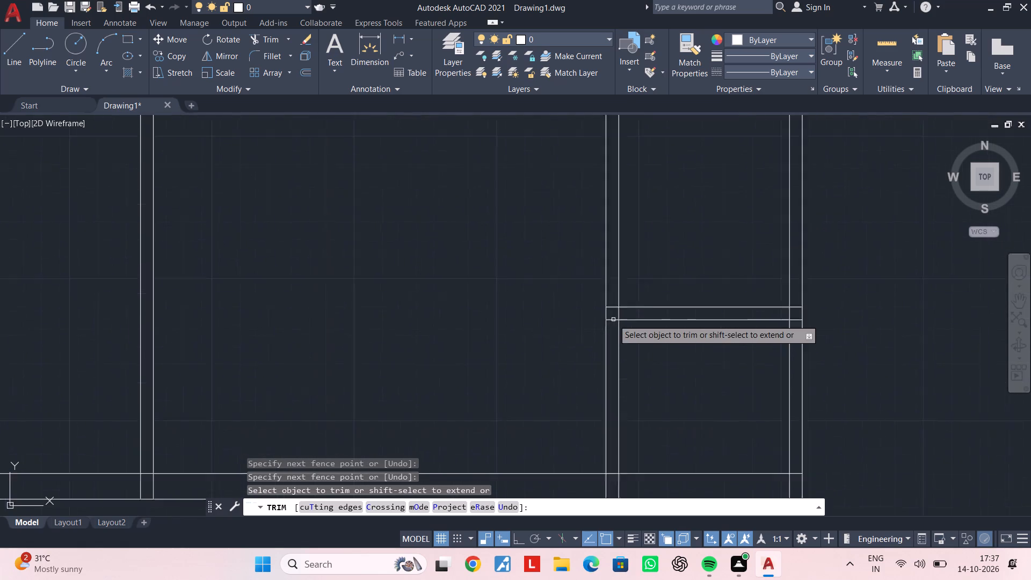
pyautogui.scroll(2, 613, 320)
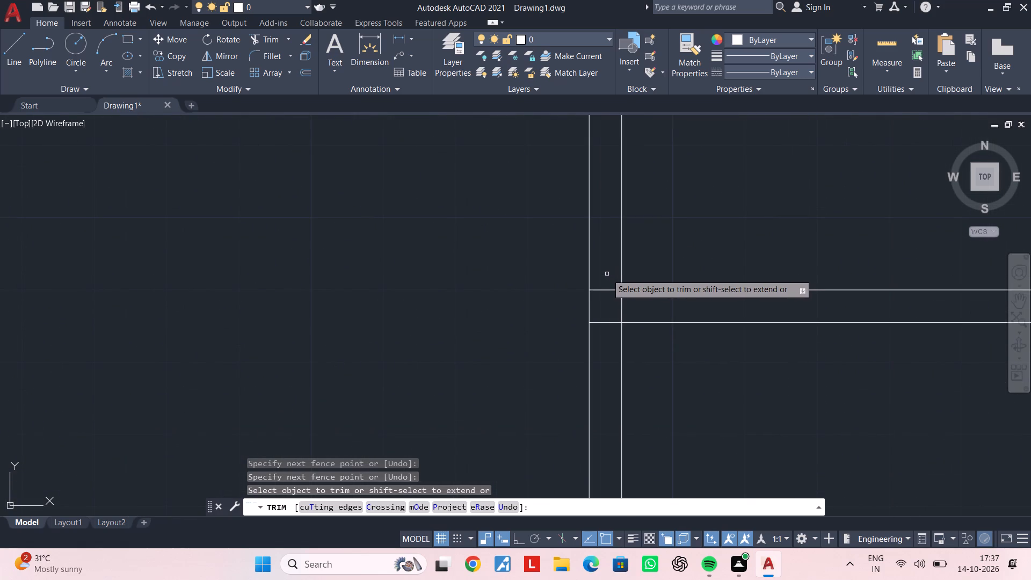
pyautogui.click(607, 274)
pyautogui.click(607, 302)
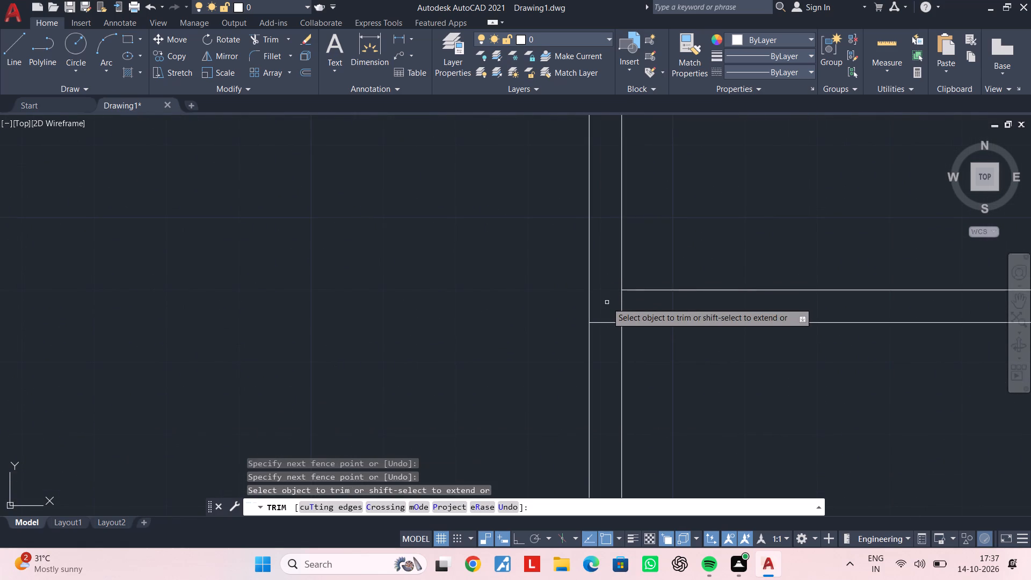
pyautogui.press('Escape')
pyautogui.press('Escape')
pyautogui.press('Escape')
pyautogui.press('Escape')
pyautogui.press('Escape')
pyautogui.press('Escape')
pyautogui.press('Escape')
pyautogui.press('Escape')
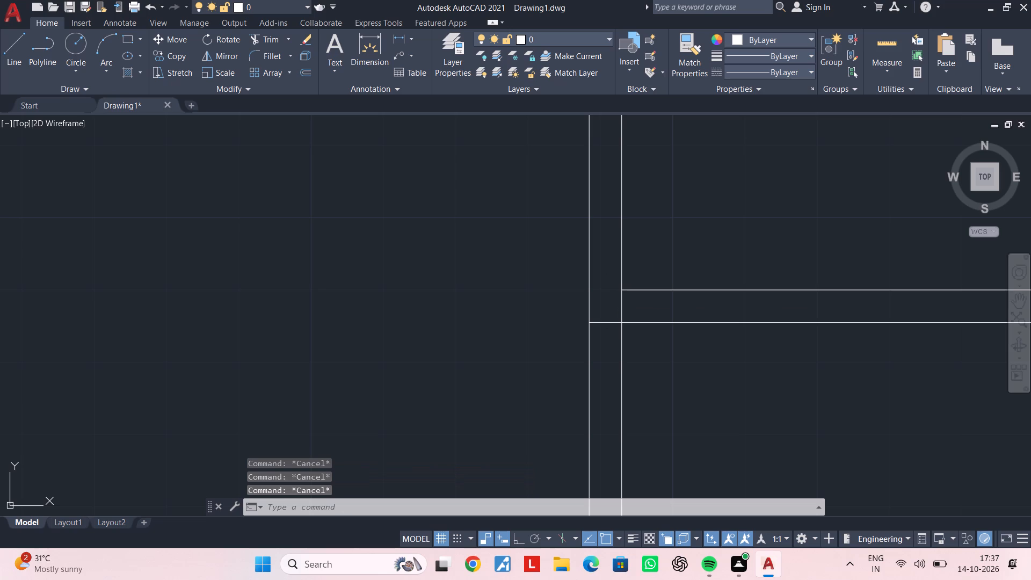
# Offset the left partition's right line 2'6" into the narrow room, across the lowest cross wall.
pyautogui.write('of')
pyautogui.press('space')
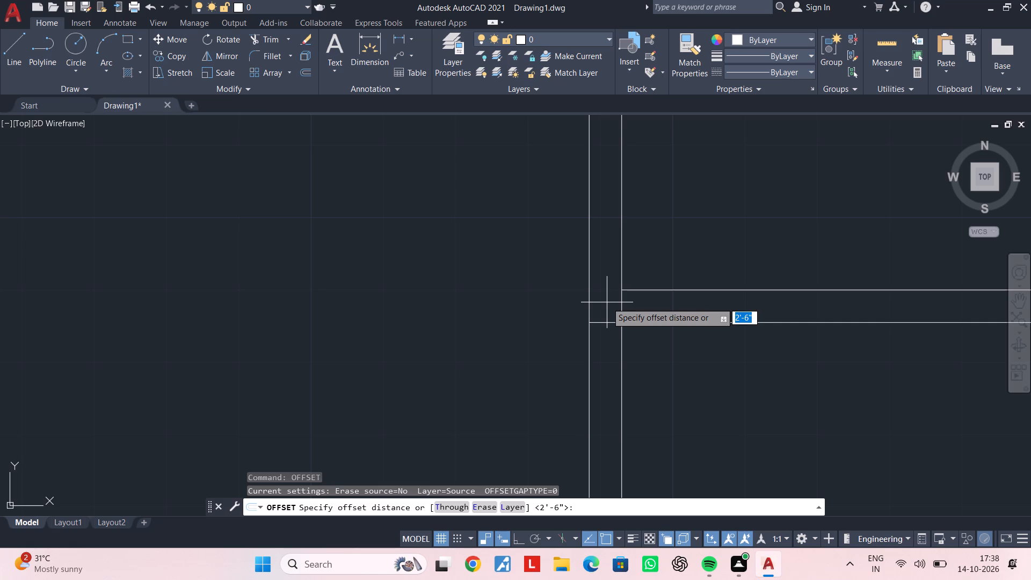
pyautogui.press('space')
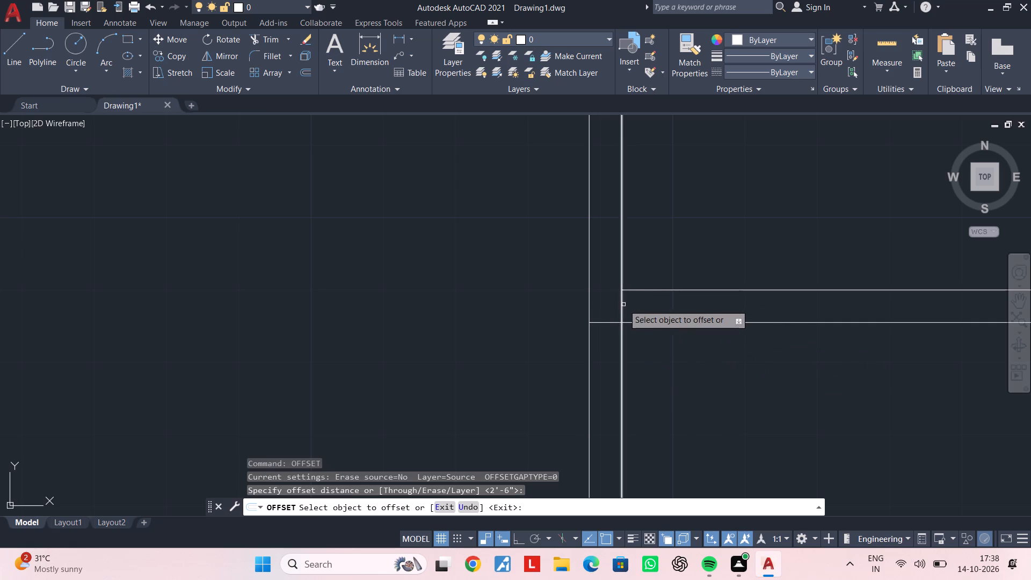
pyautogui.click(623, 305)
pyautogui.scroll(-3, 766, 346)
pyautogui.moveTo(763, 346); pyautogui.dragTo(699, 347, button='middle')
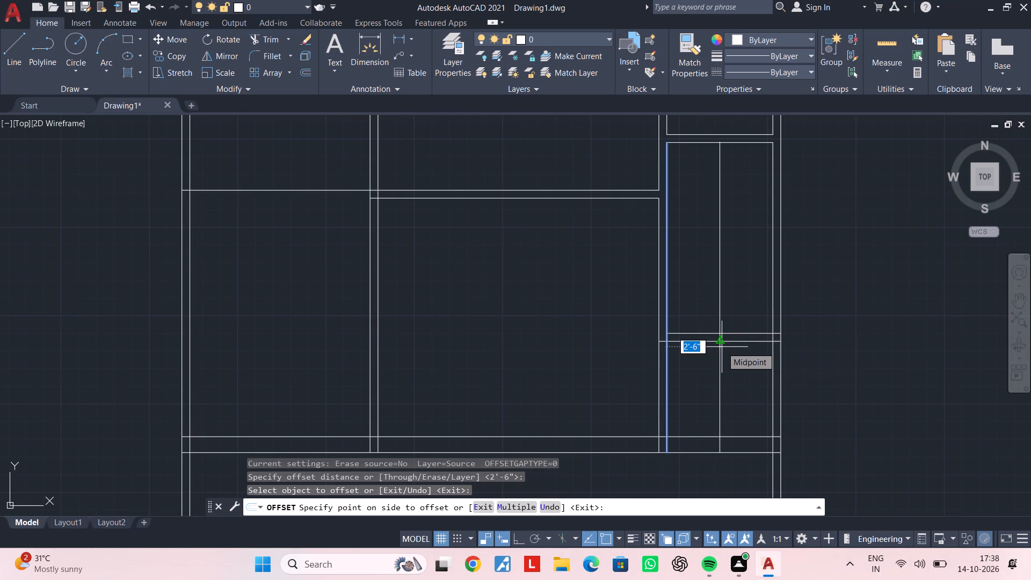
pyautogui.click(741, 346)
pyautogui.press('Escape')
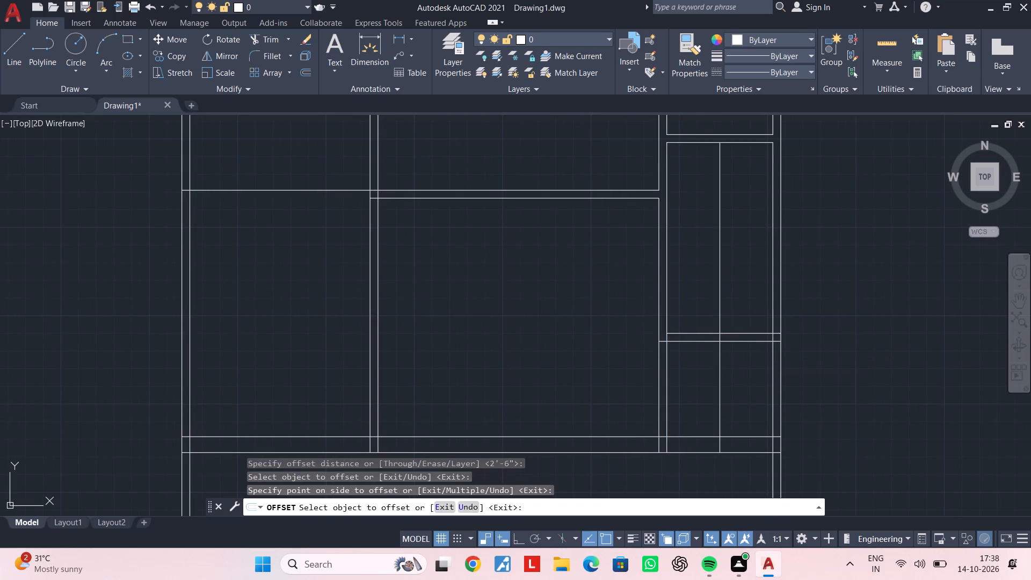
pyautogui.press('Escape')
# Trim away the offset line above and below the lowest cross wall and erase its leftover piece in the bottom wall.
pyautogui.write('tr')
pyautogui.press('space')
pyautogui.click(741, 310)
pyautogui.click(698, 311)
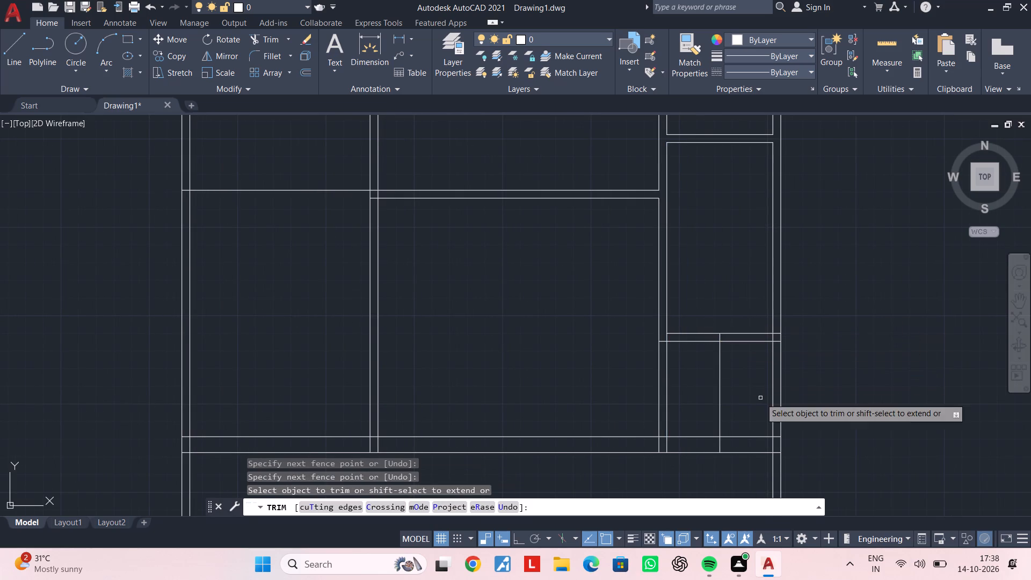
pyautogui.click(741, 388)
pyautogui.click(716, 388)
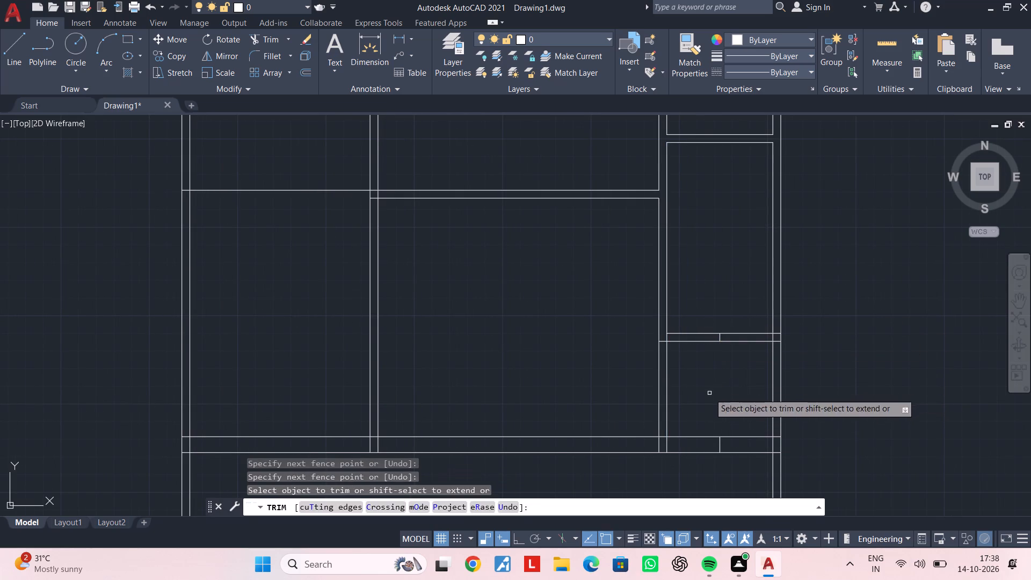
pyautogui.press('Escape')
pyautogui.click(702, 399)
pyautogui.click(744, 480)
pyautogui.press('Delete')
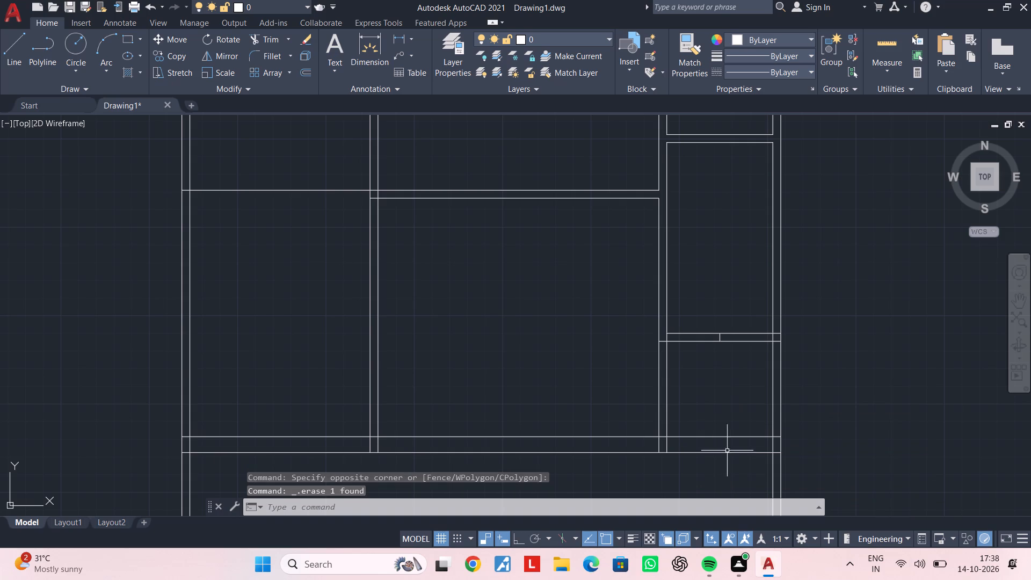
# Trim both lines of the lowest cross wall between the left partition and the short jamb line to open a doorway.
pyautogui.moveTo(725, 370); pyautogui.dragTo(709, 390, button='middle')
pyautogui.scroll(2, 684, 370)
pyautogui.moveTo(685, 381); pyautogui.dragTo(667, 395, button='middle')
pyautogui.press('Escape')
pyautogui.press('Escape')
pyautogui.write('tr')
pyautogui.press('space')
pyautogui.click(648, 397)
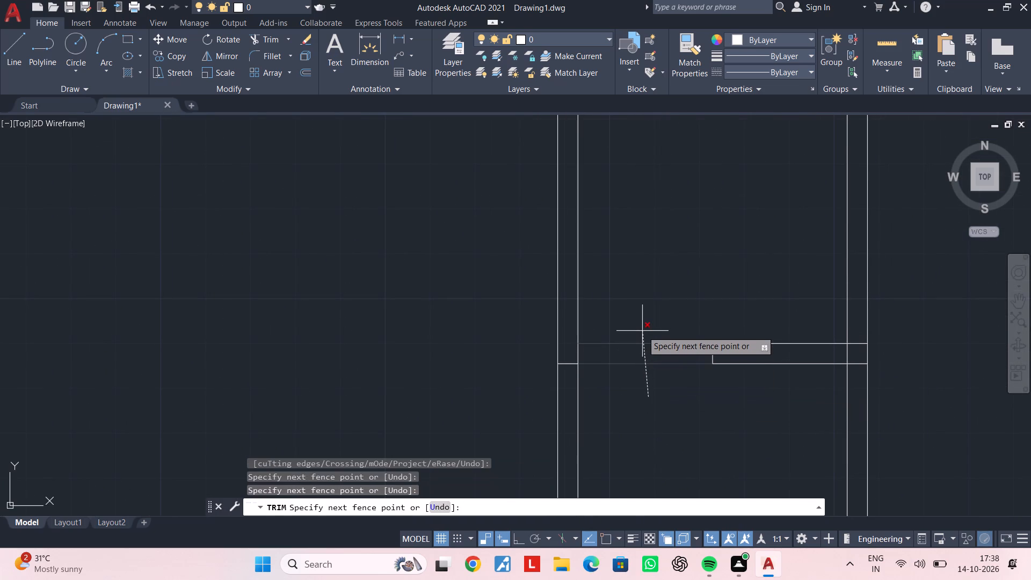
pyautogui.click(642, 331)
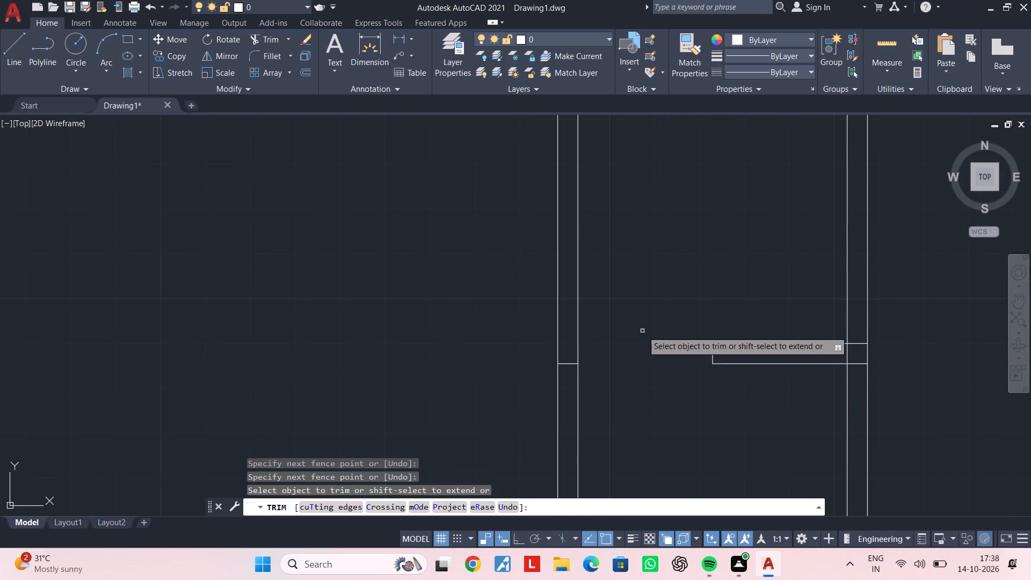
# Trim the lowest cross wall's junction with the outer right wall, removing its line ends and the outer wall's inner line between them.
pyautogui.scroll(2, 852, 343)
pyautogui.click(854, 328)
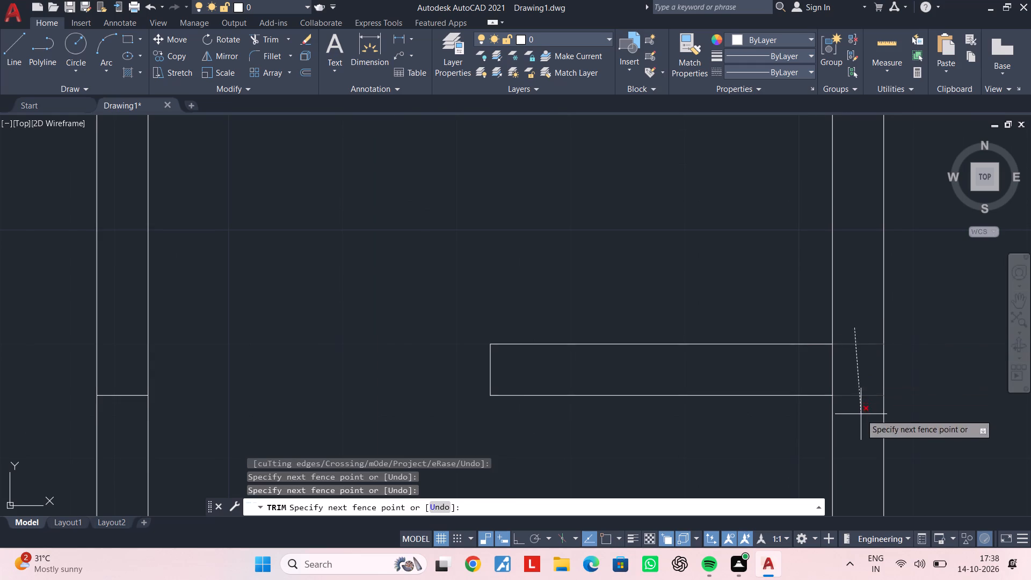
pyautogui.click(859, 421)
pyautogui.click(858, 380)
pyautogui.click(787, 382)
pyautogui.press('Escape')
pyautogui.scroll(-3, 705, 433)
pyautogui.moveTo(684, 434); pyautogui.dragTo(749, 367, button='middle')
pyautogui.press('Escape')
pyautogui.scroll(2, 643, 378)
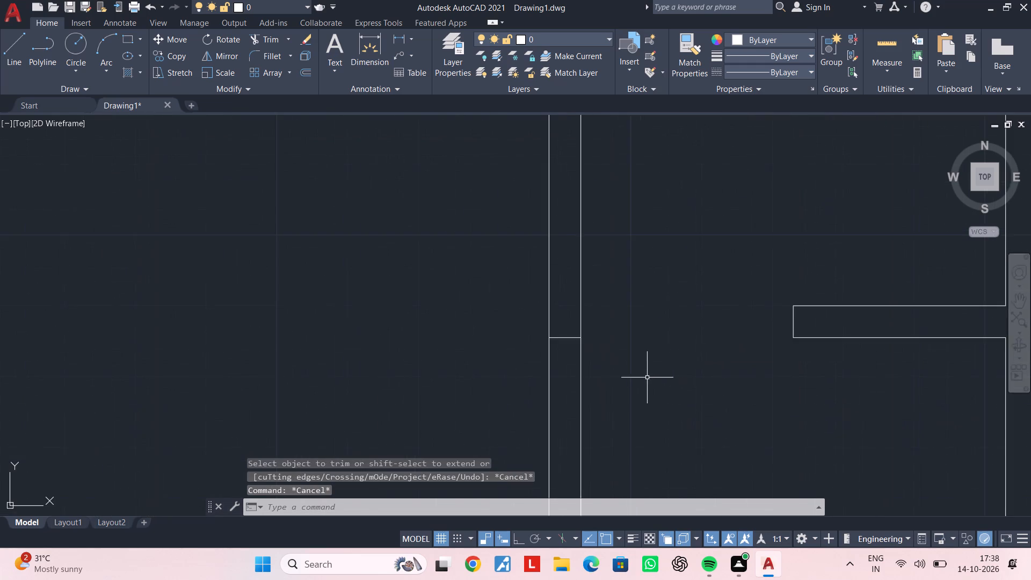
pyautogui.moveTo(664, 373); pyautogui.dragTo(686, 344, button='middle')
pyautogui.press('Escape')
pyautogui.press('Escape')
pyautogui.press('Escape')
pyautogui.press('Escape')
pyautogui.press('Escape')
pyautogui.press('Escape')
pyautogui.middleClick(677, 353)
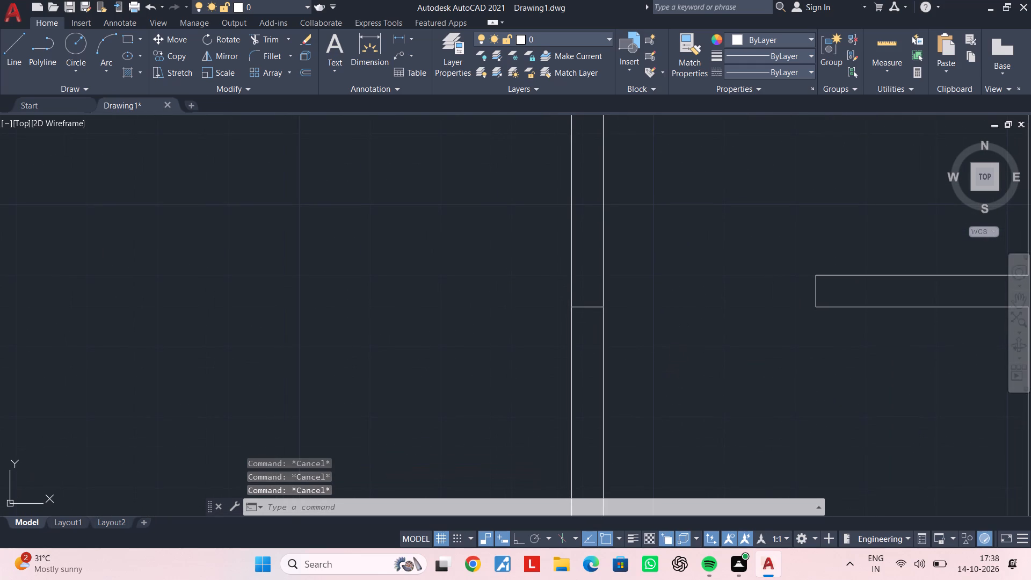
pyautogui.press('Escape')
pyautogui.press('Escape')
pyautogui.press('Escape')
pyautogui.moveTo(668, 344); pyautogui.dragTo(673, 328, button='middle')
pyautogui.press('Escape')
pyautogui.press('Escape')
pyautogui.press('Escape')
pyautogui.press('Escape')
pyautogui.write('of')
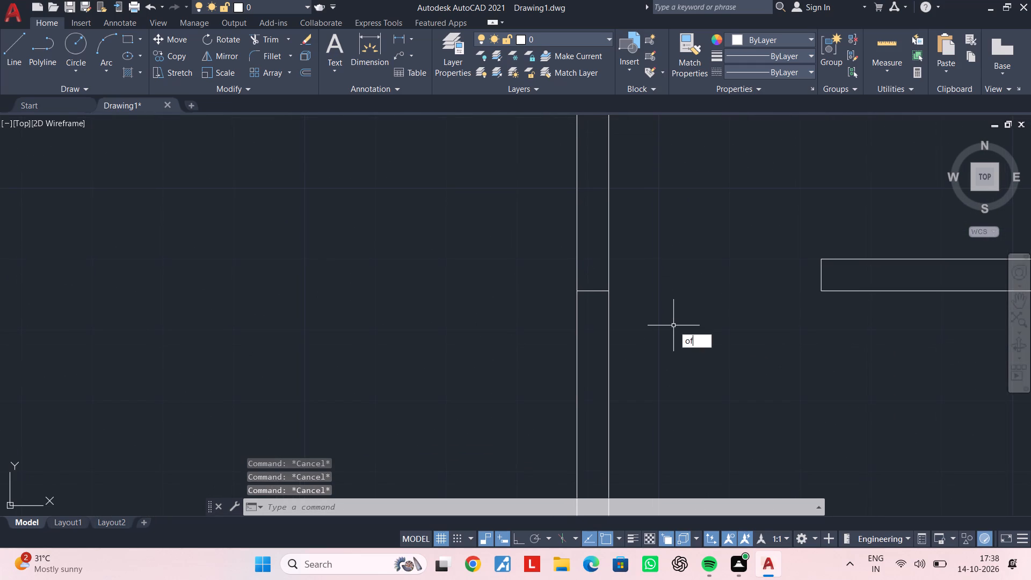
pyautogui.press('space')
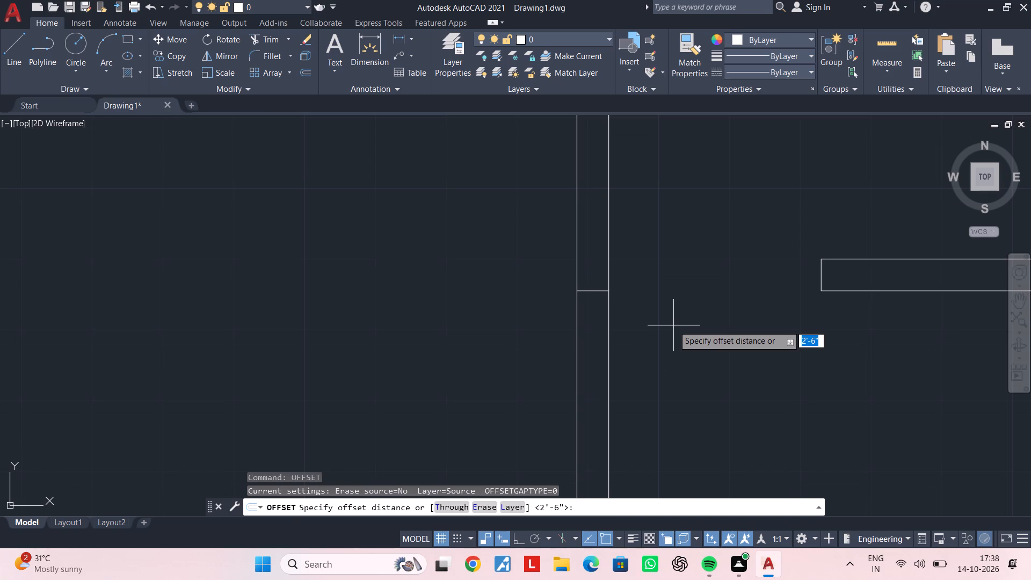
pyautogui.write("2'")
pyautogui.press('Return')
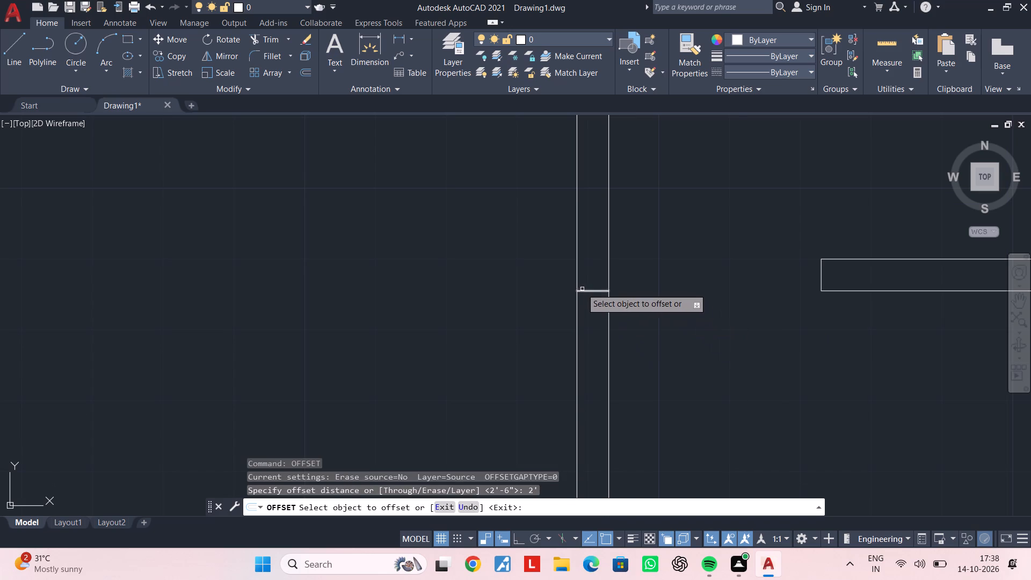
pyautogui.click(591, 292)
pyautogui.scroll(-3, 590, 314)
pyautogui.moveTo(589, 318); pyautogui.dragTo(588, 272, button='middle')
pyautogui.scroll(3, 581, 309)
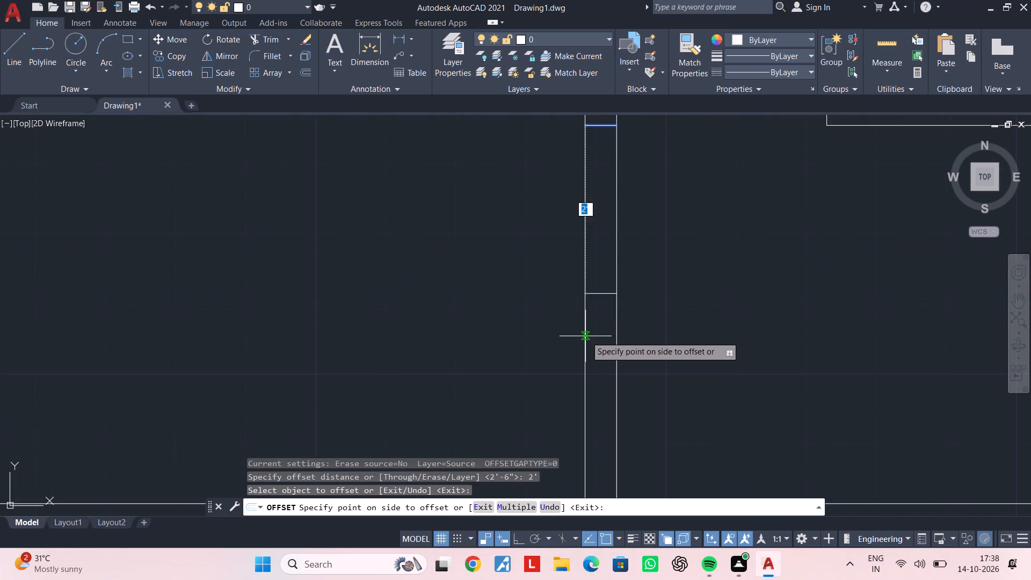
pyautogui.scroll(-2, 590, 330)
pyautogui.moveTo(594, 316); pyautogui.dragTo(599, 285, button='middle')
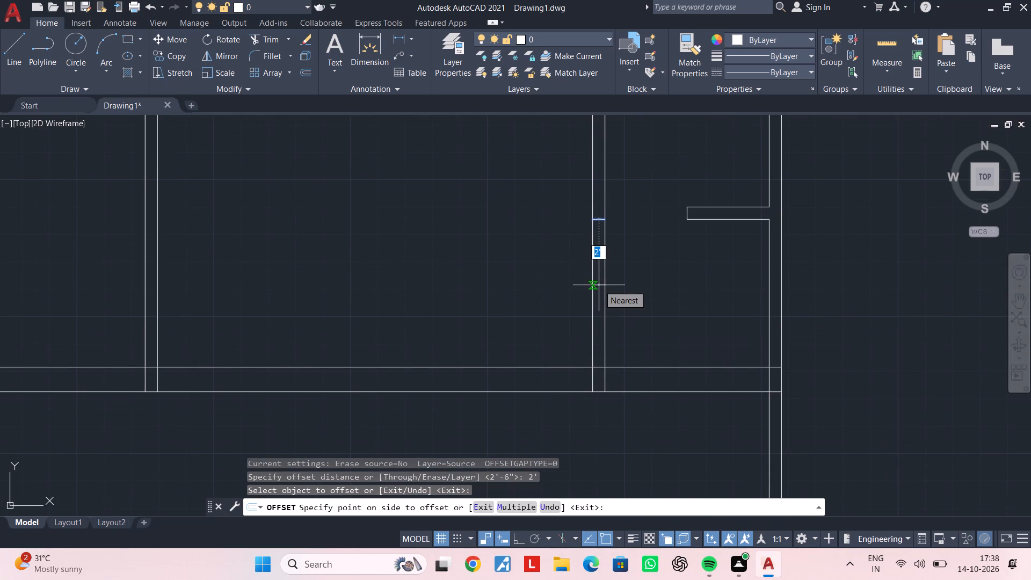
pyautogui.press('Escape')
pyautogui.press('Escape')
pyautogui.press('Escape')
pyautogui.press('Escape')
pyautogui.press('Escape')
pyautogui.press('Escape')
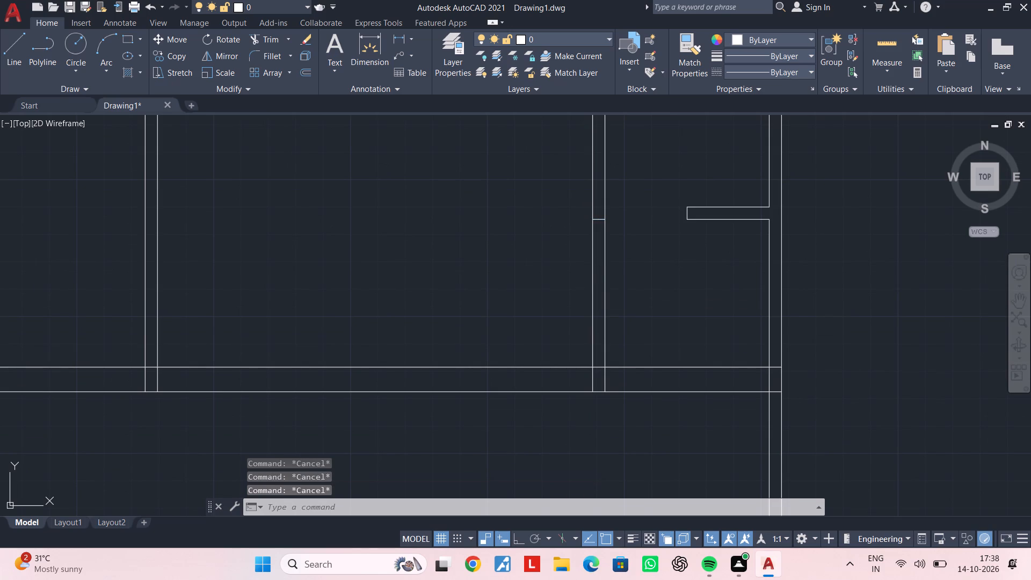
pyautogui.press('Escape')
# Offset the short line across the left partition 3' downward to mark the other door jamb.
pyautogui.write('of')
pyautogui.press('space')
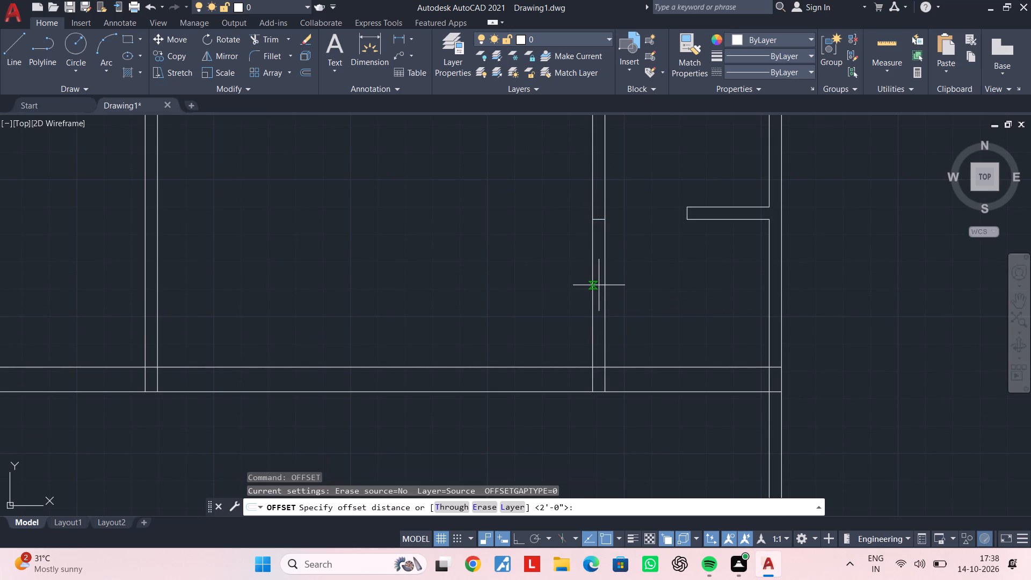
pyautogui.write("3'")
pyautogui.press('Return')
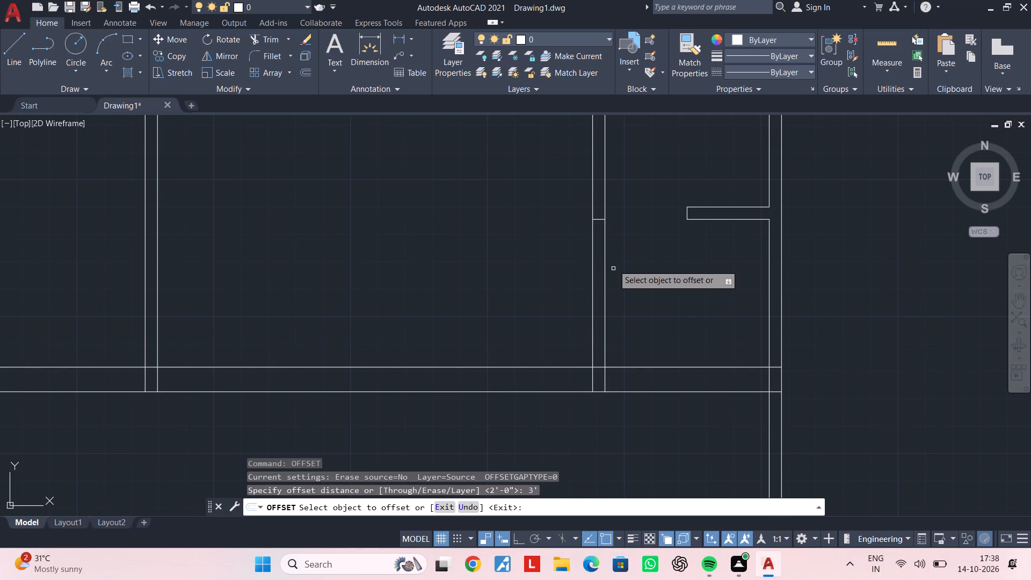
pyautogui.click(600, 220)
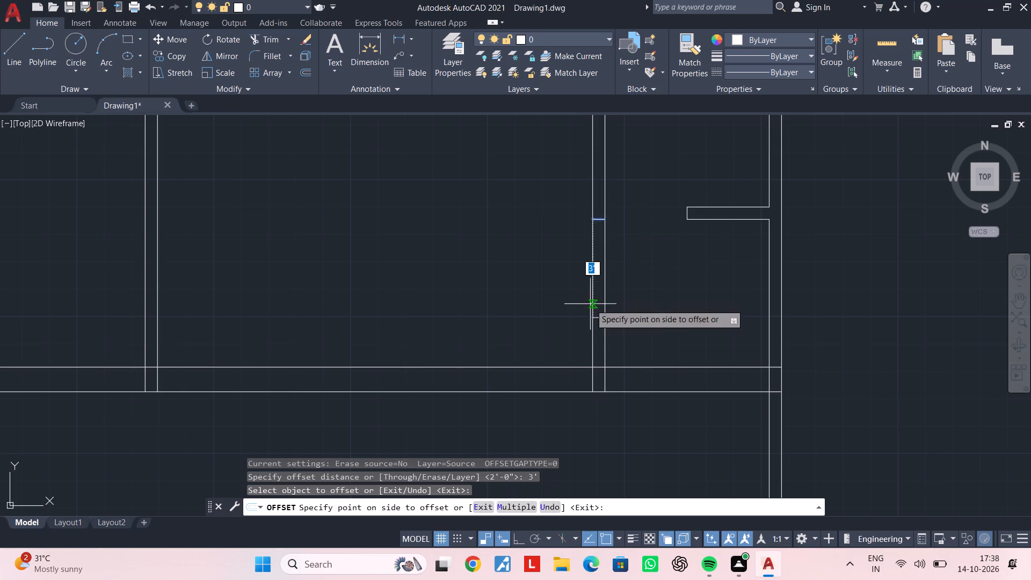
pyautogui.click(590, 305)
pyautogui.press('Escape')
pyautogui.press('Escape')
# Trim both lines of the left partition between the two jamb lines to open a 3' doorway.
pyautogui.write('tr')
pyautogui.press('space')
pyautogui.click(625, 299)
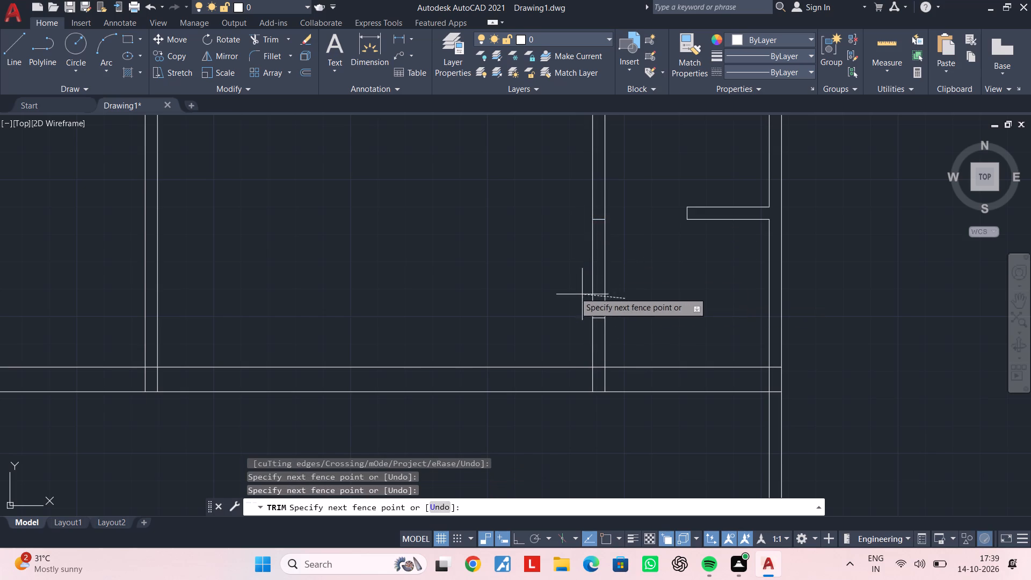
pyautogui.click(554, 287)
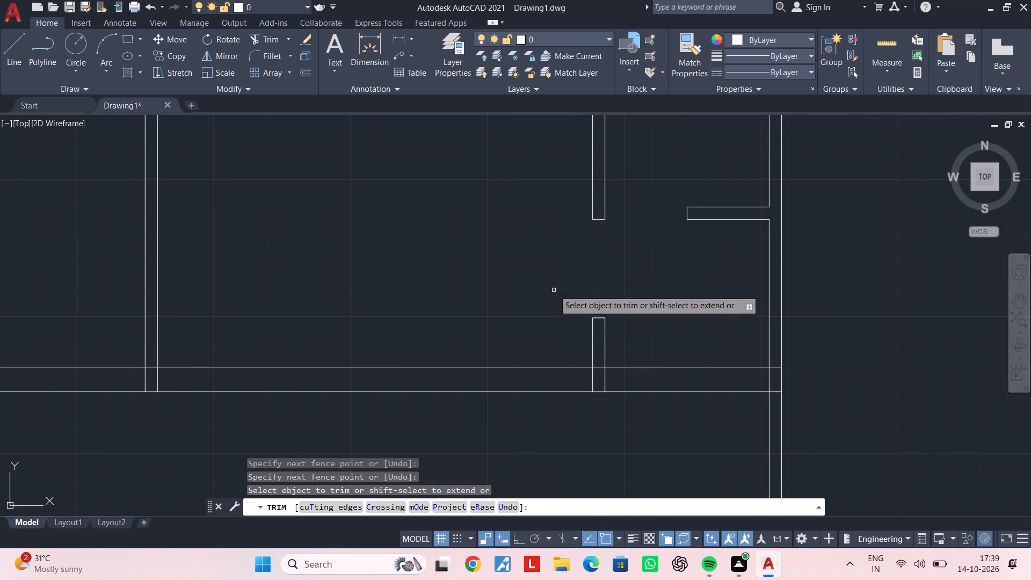
# Trim the bottom wall's upper line between the partition stub's two lines and the stub's right line below it.
pyautogui.scroll(2, 594, 388)
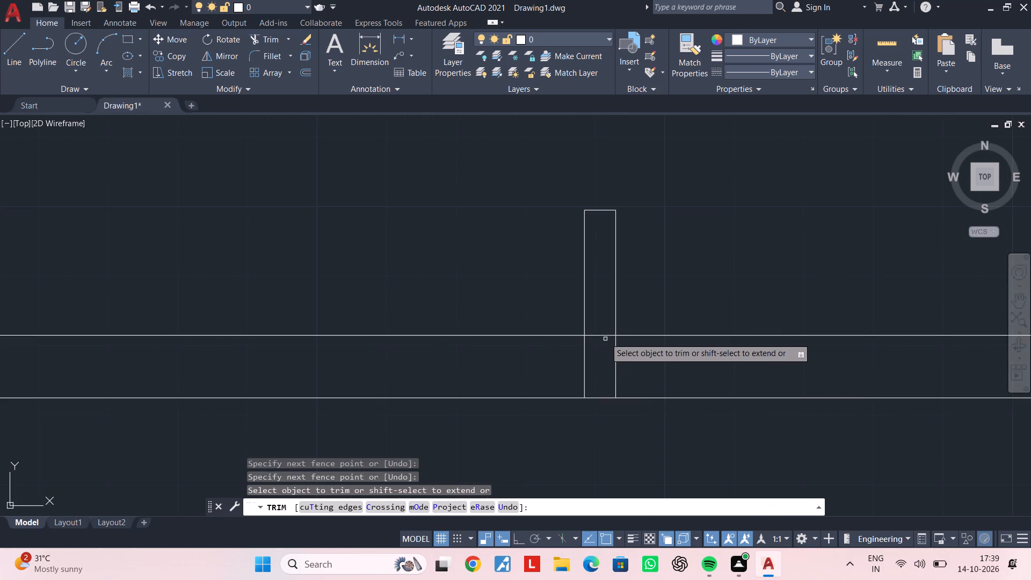
pyautogui.click(605, 336)
pyautogui.click(619, 368)
pyautogui.click(615, 368)
pyautogui.scroll(-1, 718, 364)
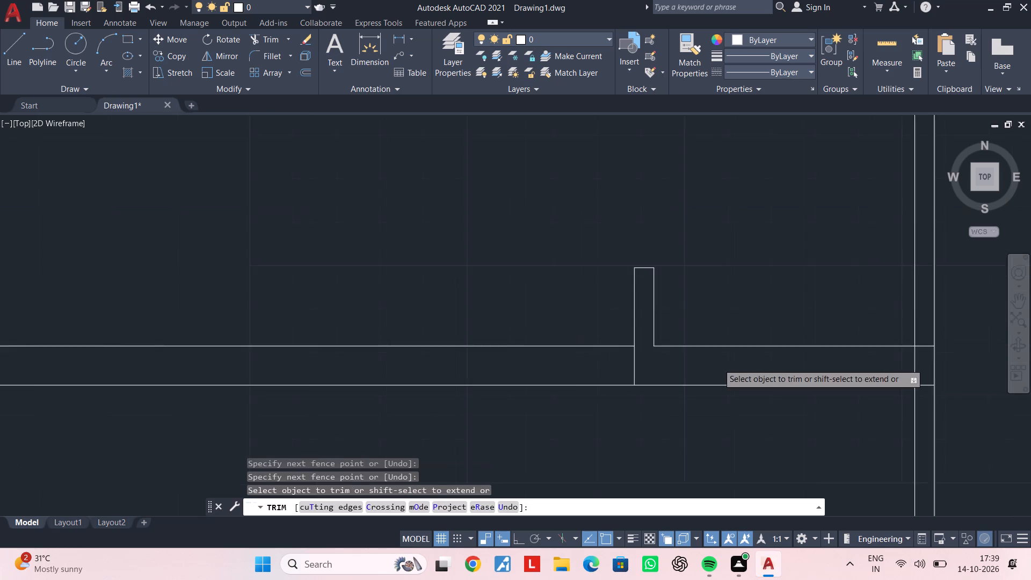
pyautogui.moveTo(702, 365); pyautogui.dragTo(445, 364, button='middle')
pyautogui.press('Escape')
pyautogui.press('Escape')
pyautogui.press('Escape')
pyautogui.press('Escape')
pyautogui.press('Escape')
# Offset the bottom wall's upper line in the narrow right room 4.5" downward.
pyautogui.write('of 4.5"')
pyautogui.press('Return')
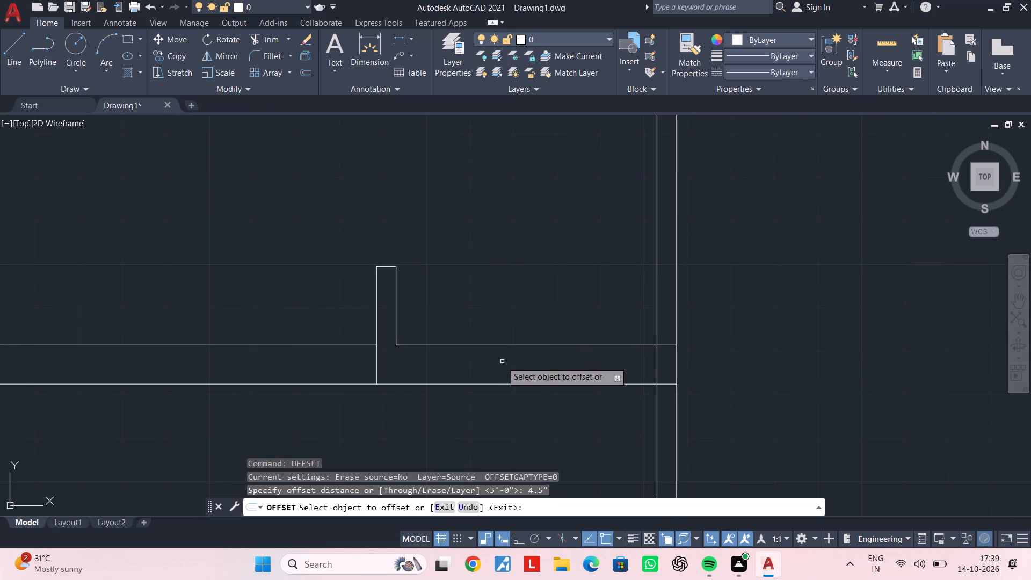
pyautogui.click(526, 345)
pyautogui.click(520, 356)
pyautogui.press('Escape')
pyautogui.press('Escape')
pyautogui.press('Escape')
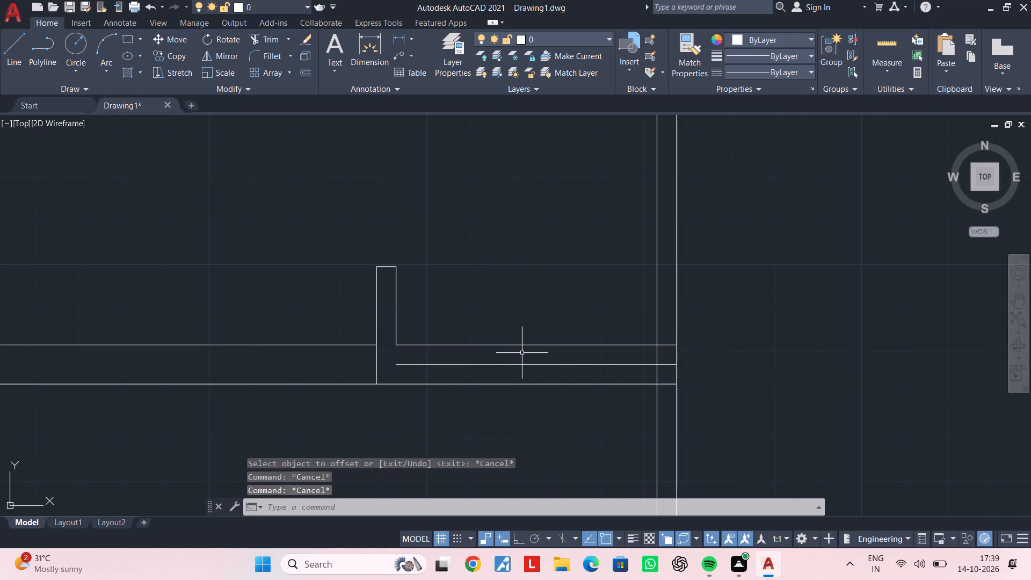
# Erase the original upper line of the bottom wall in the narrow right room.
pyautogui.click(522, 353)
pyautogui.click(504, 314)
pyautogui.press('Delete')
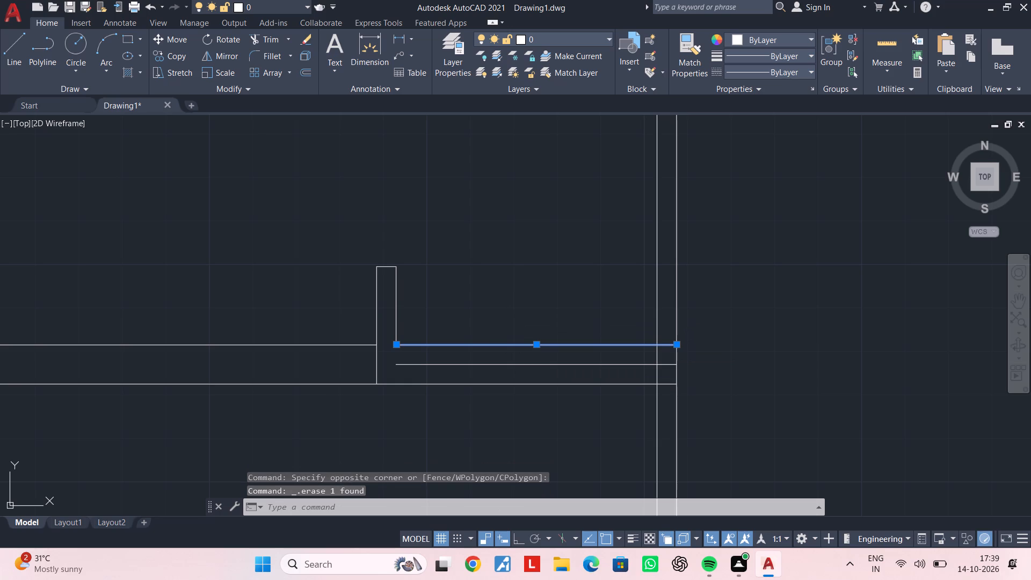
pyautogui.press('Escape')
pyautogui.press('Escape')
# Extend the partition stub's right line down to the offset bottom wall line.
pyautogui.write('ex')
pyautogui.press('space')
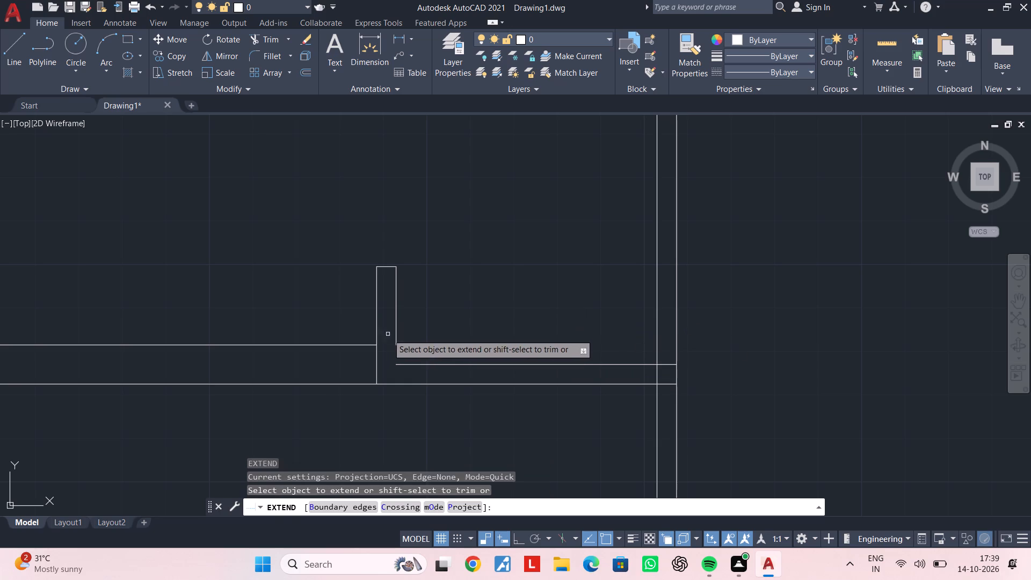
pyautogui.click(395, 332)
pyautogui.press('Escape')
pyautogui.press('Escape')
pyautogui.press('Escape')
# Trim the bottom wall's junction with the outer right wall, removing its upper line end and the outer wall's inner line within the wall.
pyautogui.write('tr')
pyautogui.press('space')
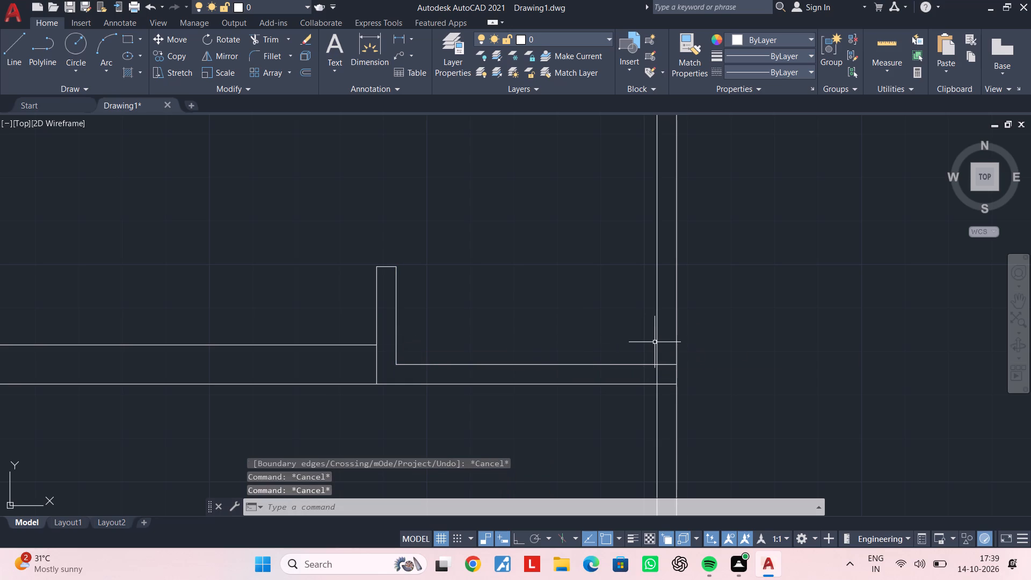
pyautogui.scroll(2, 660, 384)
pyautogui.click(673, 311)
pyautogui.click(675, 370)
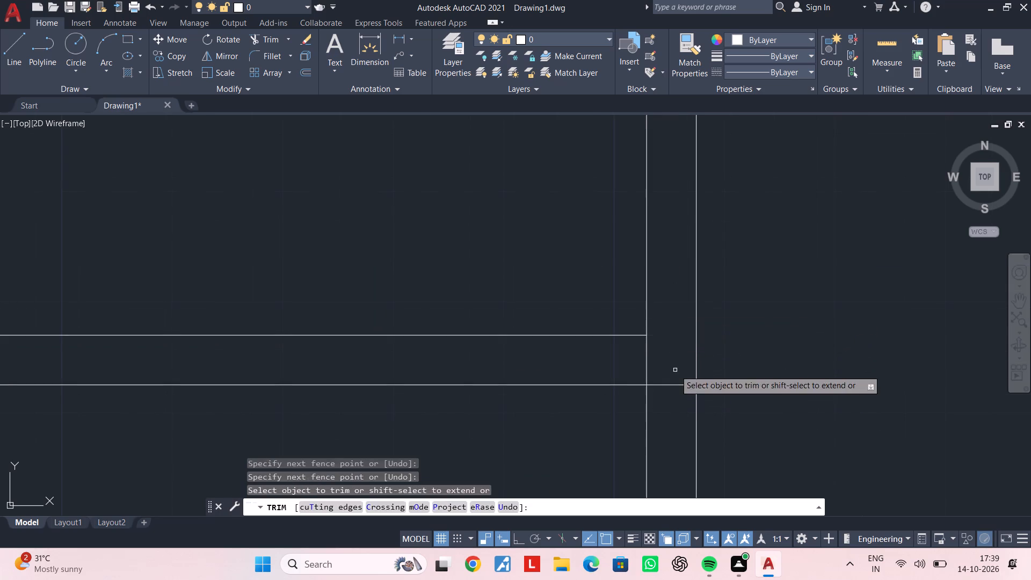
pyautogui.click(659, 356)
pyautogui.click(599, 359)
pyautogui.scroll(-3, 602, 367)
pyautogui.moveTo(569, 386); pyautogui.dragTo(706, 351, button='middle')
pyautogui.press('Escape')
pyautogui.press('Escape')
pyautogui.press('Escape')
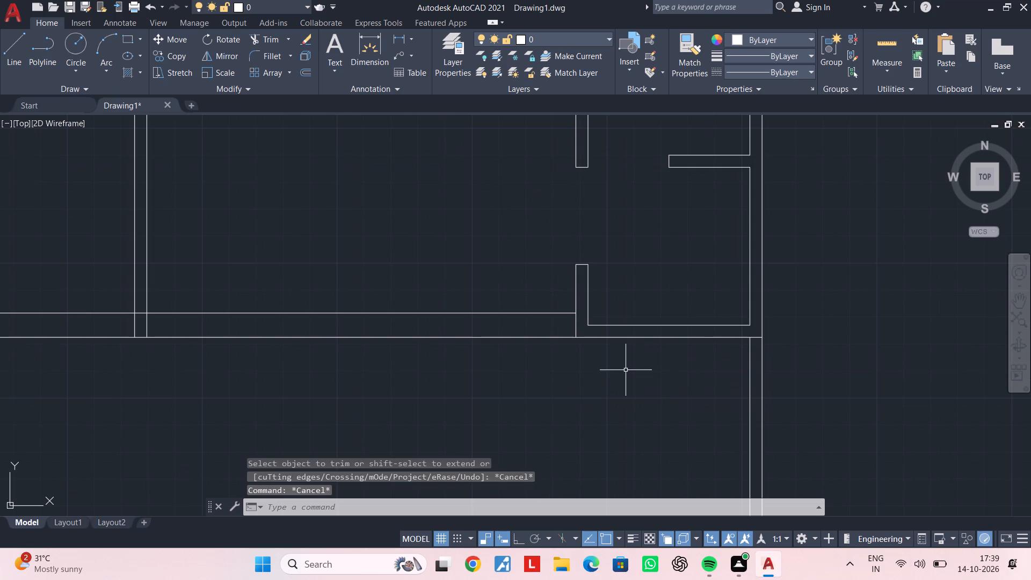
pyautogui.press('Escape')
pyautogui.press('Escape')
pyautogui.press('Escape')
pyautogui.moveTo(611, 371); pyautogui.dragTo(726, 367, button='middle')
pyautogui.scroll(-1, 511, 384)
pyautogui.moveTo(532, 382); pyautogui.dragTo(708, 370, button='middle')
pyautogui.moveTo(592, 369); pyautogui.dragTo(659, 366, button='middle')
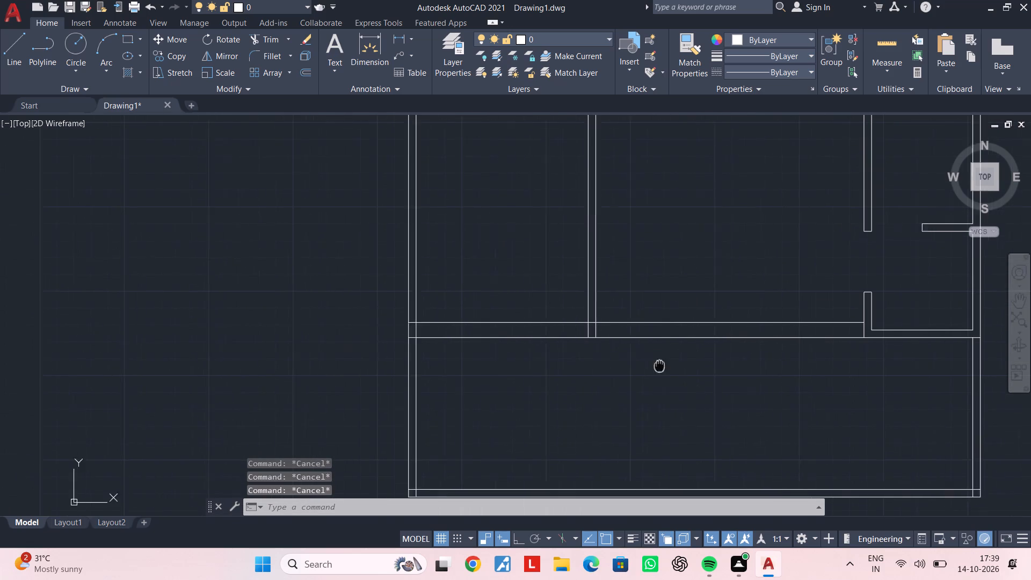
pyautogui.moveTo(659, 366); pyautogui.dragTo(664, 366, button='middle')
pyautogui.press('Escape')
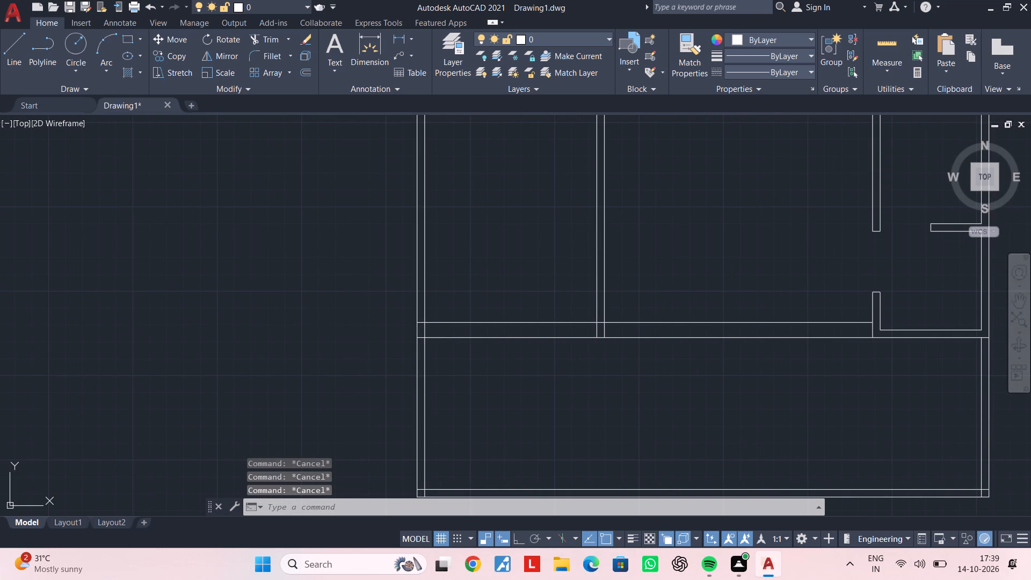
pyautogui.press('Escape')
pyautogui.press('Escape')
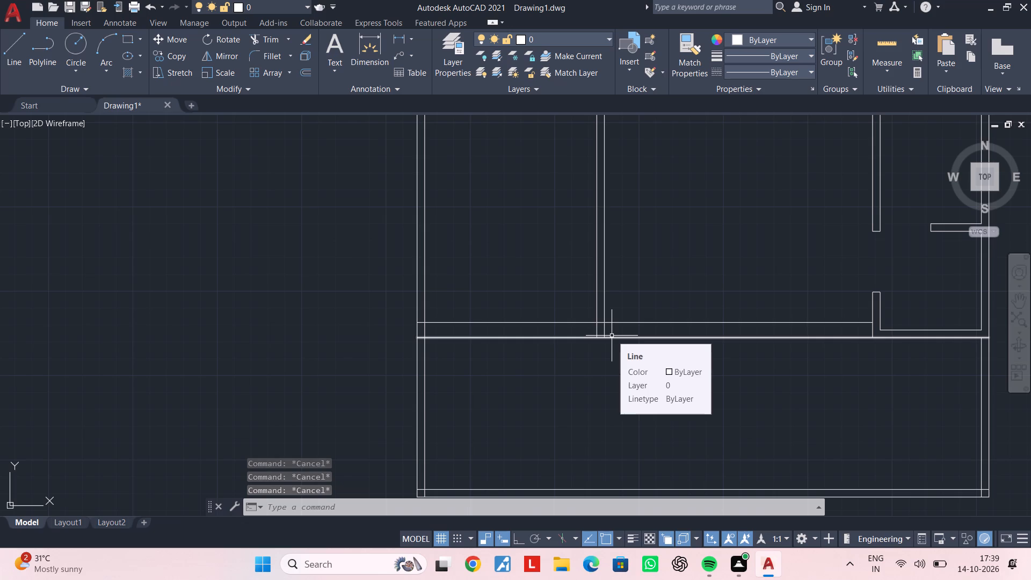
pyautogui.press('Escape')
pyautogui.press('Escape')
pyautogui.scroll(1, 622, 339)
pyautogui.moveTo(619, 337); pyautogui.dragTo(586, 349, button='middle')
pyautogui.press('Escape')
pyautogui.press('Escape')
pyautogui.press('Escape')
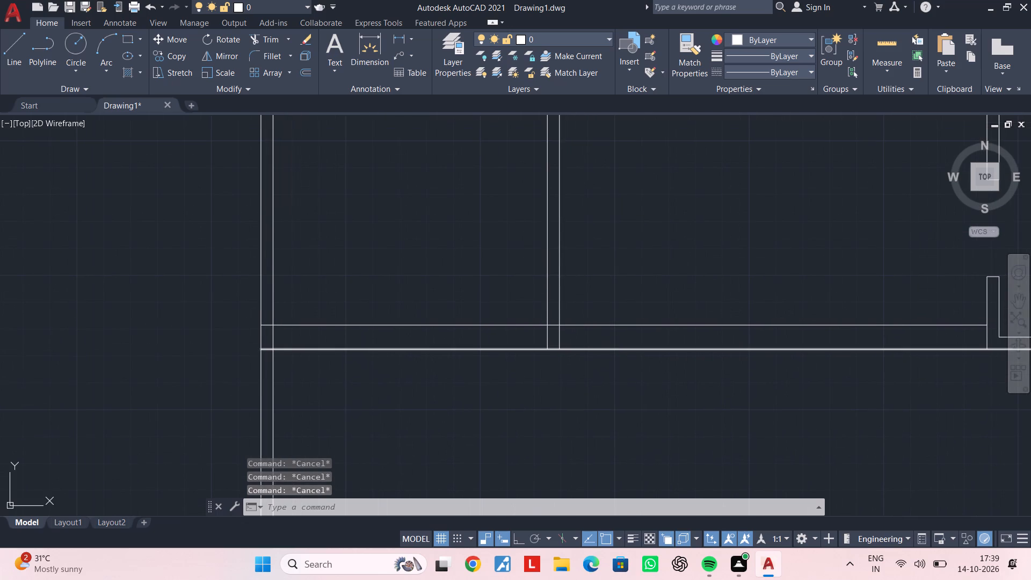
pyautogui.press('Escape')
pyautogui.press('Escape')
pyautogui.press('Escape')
# Offset the right line of the partition between the lower left and middle rooms 1'9" to the right.
pyautogui.scroll(-1, 585, 348)
pyautogui.moveTo(585, 348); pyautogui.dragTo(580, 385, button='middle')
pyautogui.moveTo(584, 326); pyautogui.dragTo(575, 362, button='middle')
pyautogui.press('Escape')
pyautogui.press('Escape')
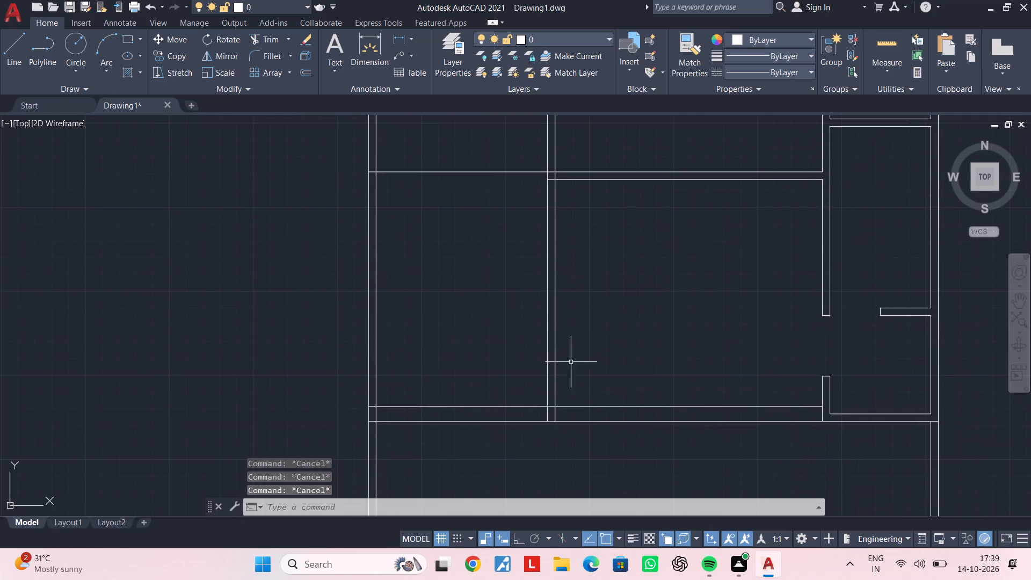
pyautogui.press('Escape')
pyautogui.press('Escape')
pyautogui.press('o')
pyautogui.press('f')
pyautogui.press('space')
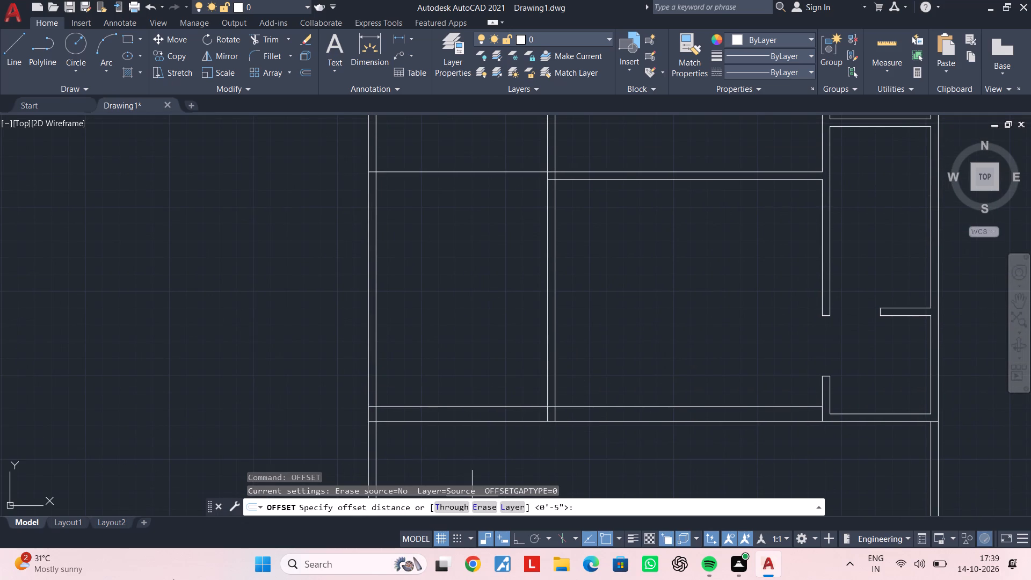
pyautogui.press('1')
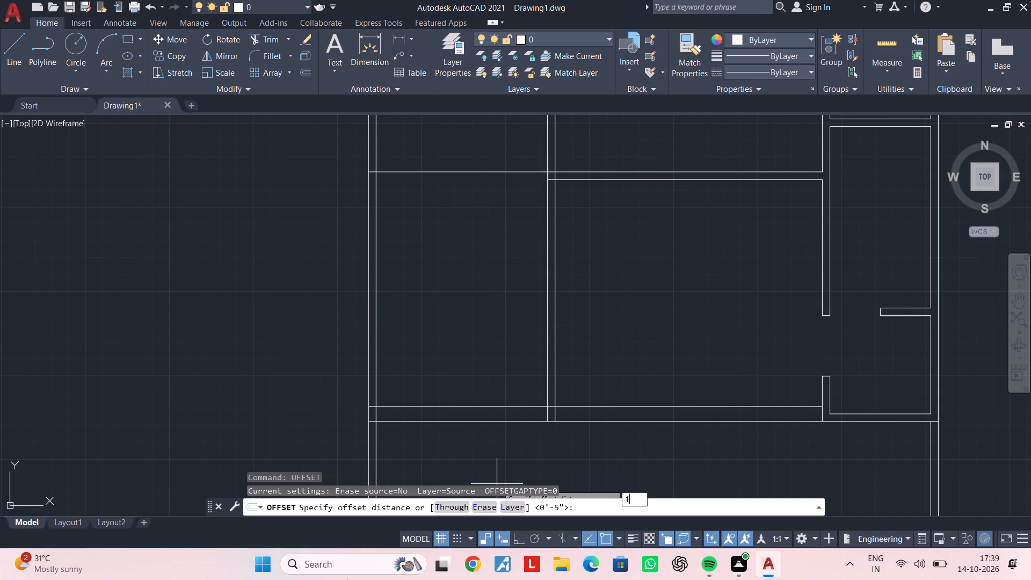
pyautogui.press("'")
pyautogui.write('9"')
pyautogui.press('Return')
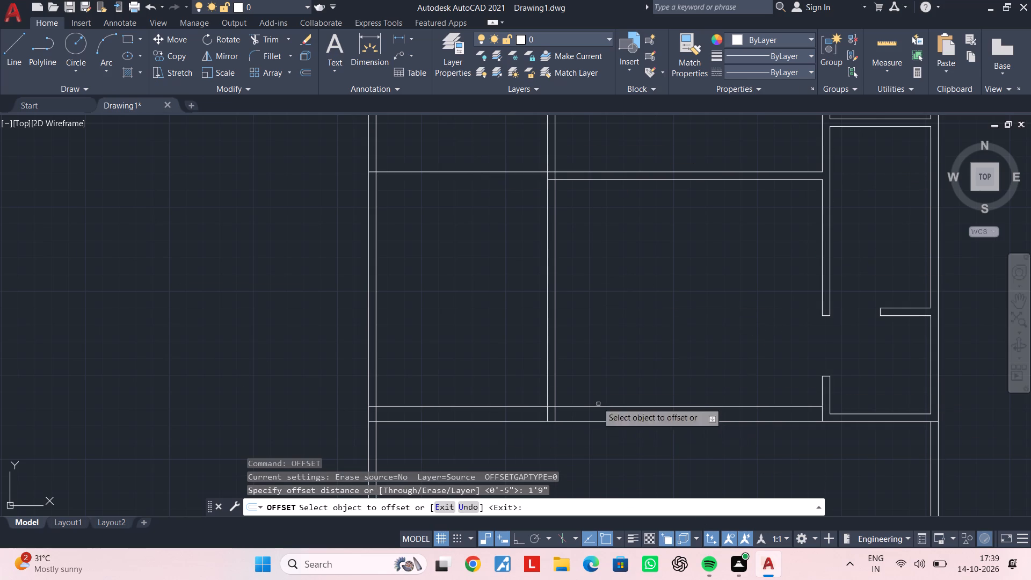
pyautogui.click(556, 361)
pyautogui.click(630, 361)
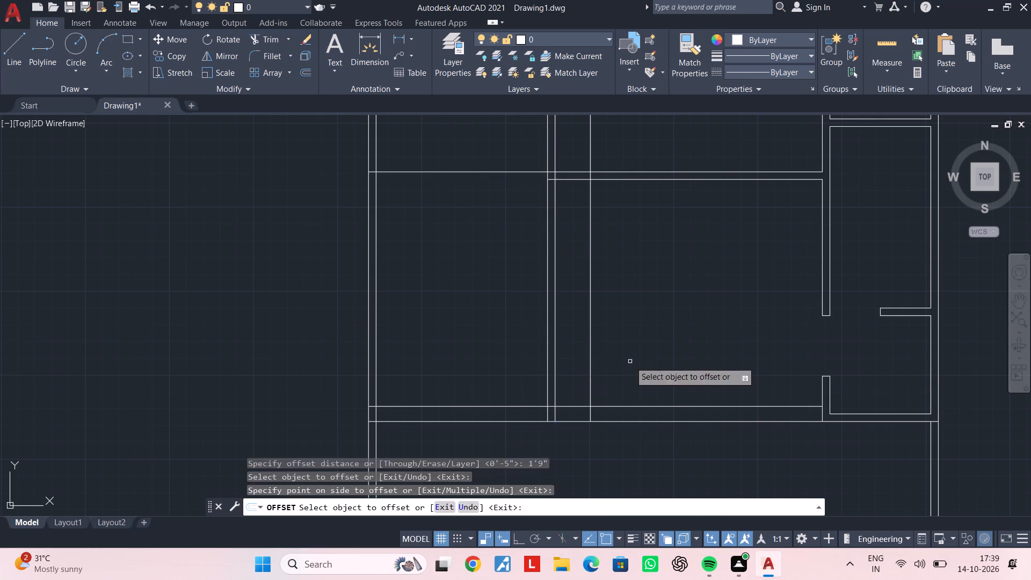
pyautogui.press('Escape')
pyautogui.press('Escape')
pyautogui.press('Escape')
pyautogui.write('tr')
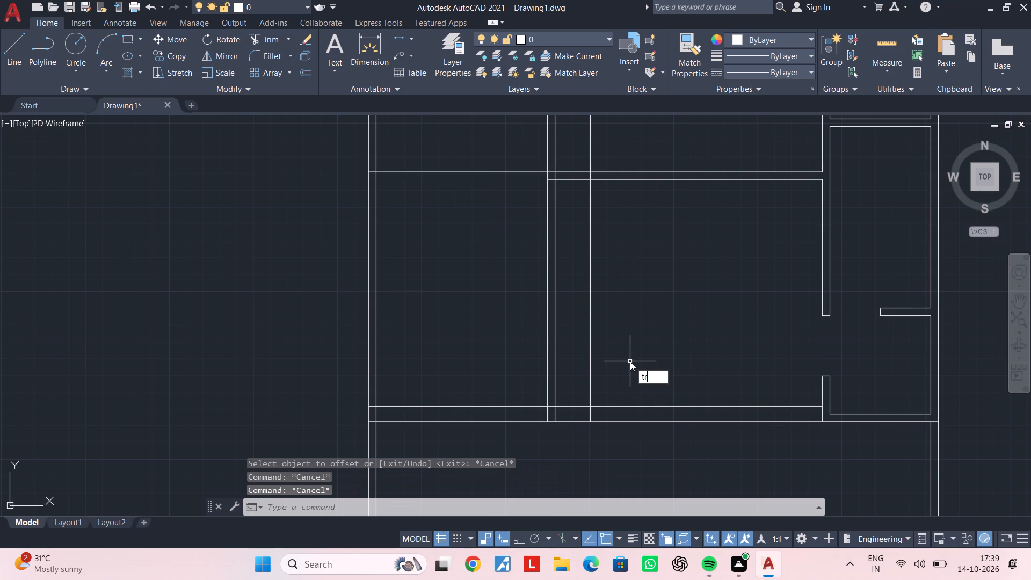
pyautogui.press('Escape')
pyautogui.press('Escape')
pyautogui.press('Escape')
# Draw a vertical jamb line across the middle room's bottom wall, from its upper line's midpoint just right of the 1'9" offset line.
pyautogui.scroll(1, 609, 420)
pyautogui.moveTo(609, 420); pyautogui.dragTo(591, 385, button='middle')
pyautogui.press('Escape')
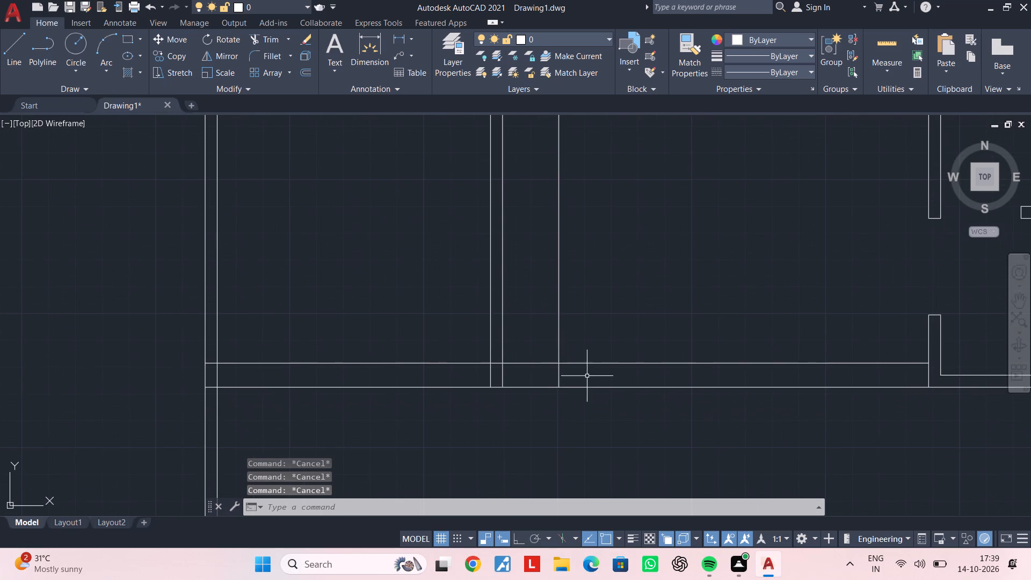
pyautogui.press('Escape')
pyautogui.press('Escape')
pyautogui.press('Escape')
pyautogui.press('l')
pyautogui.press('space')
pyautogui.scroll(2, 572, 361)
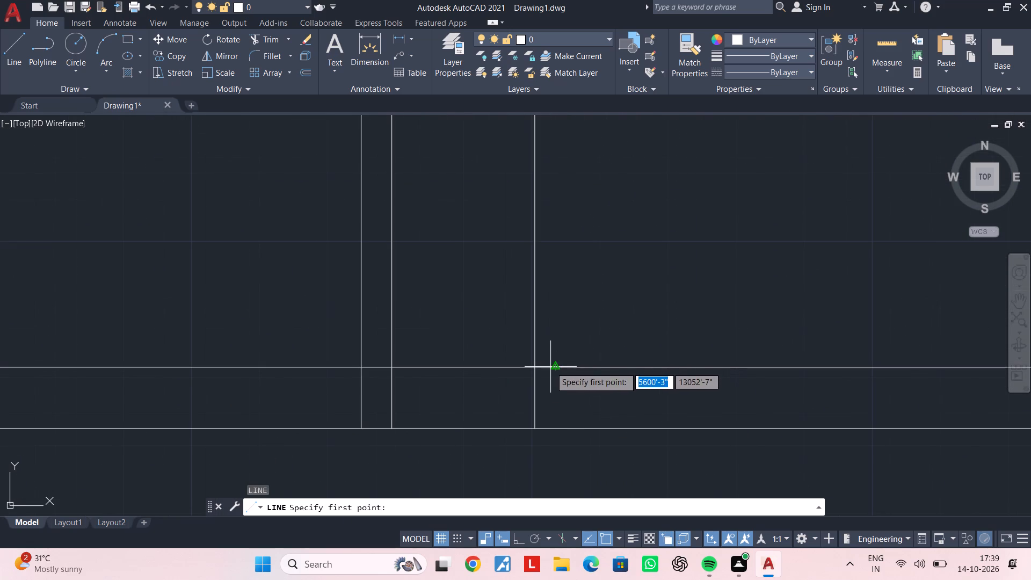
pyautogui.click(550, 367)
pyautogui.click(558, 429)
pyautogui.press('Escape')
pyautogui.press('Escape')
pyautogui.moveTo(583, 386); pyautogui.dragTo(555, 363, button='middle')
pyautogui.press('Escape')
pyautogui.press('Escape')
pyautogui.press('Escape')
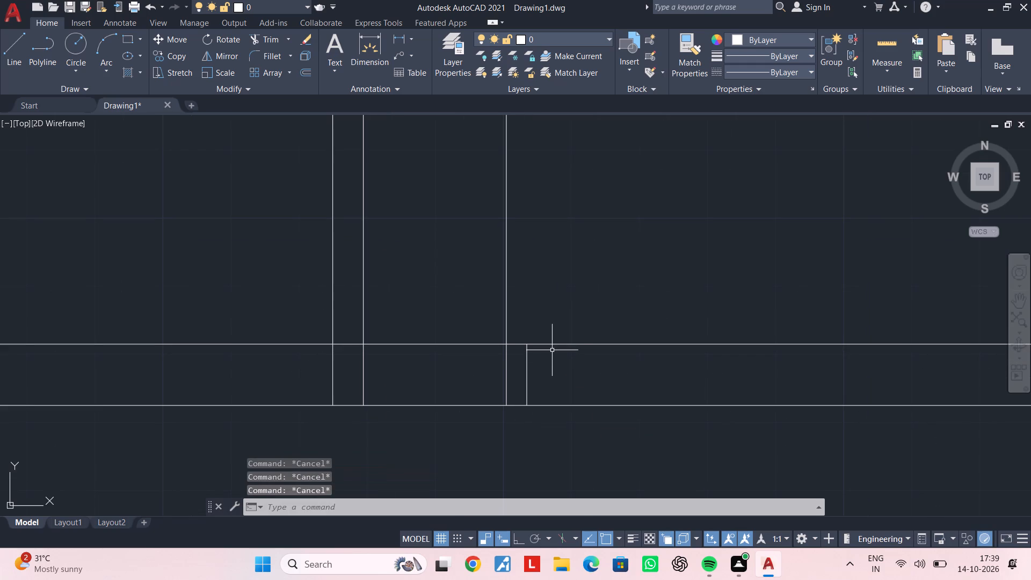
pyautogui.press('Escape')
pyautogui.press('Escape')
pyautogui.press('Escape')
pyautogui.press('Escape')
pyautogui.press('Escape')
pyautogui.press('Escape')
pyautogui.press('Escape')
pyautogui.press('Escape')
pyautogui.press('Escape')
pyautogui.press('Escape')
# Trim the offset line and partition's right line within the bottom wall, plus the wall's upper line between the partition lines.
pyautogui.write('tr')
pyautogui.press('space')
pyautogui.click(512, 364)
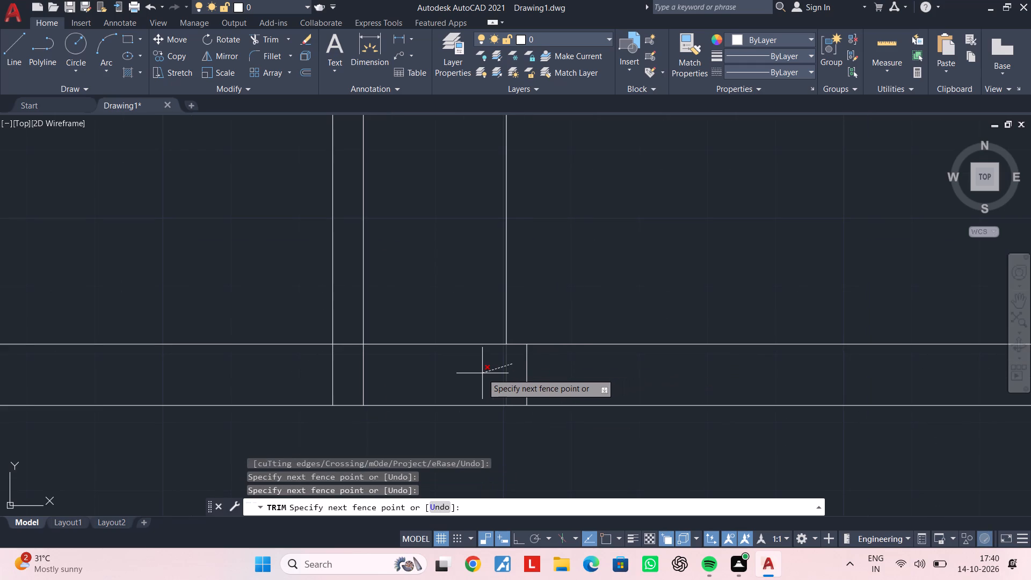
pyautogui.click(482, 373)
pyautogui.click(379, 375)
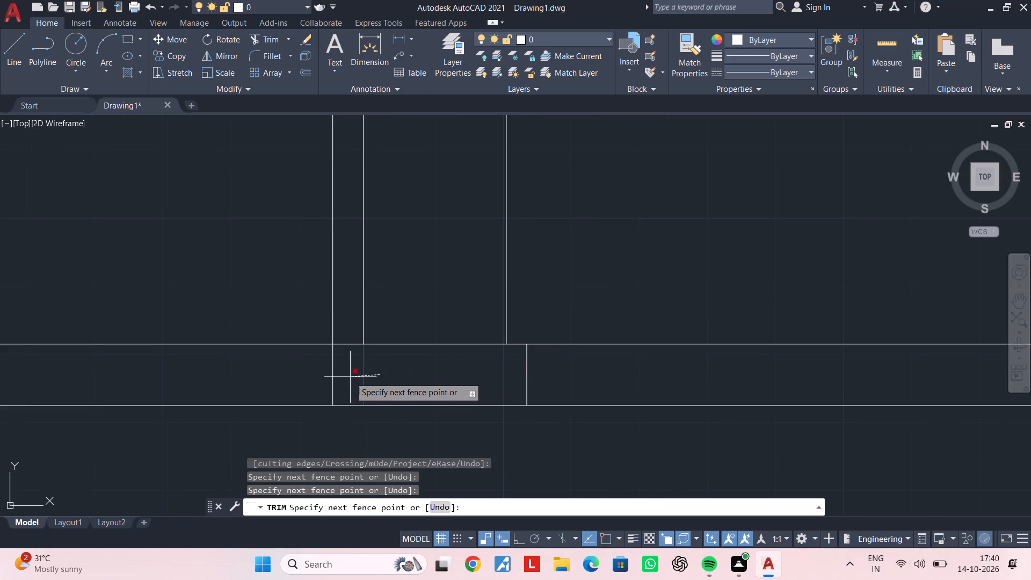
pyautogui.click(343, 377)
pyautogui.click(345, 368)
pyautogui.click(351, 305)
pyautogui.press('Escape')
pyautogui.press('Escape')
pyautogui.press('Escape')
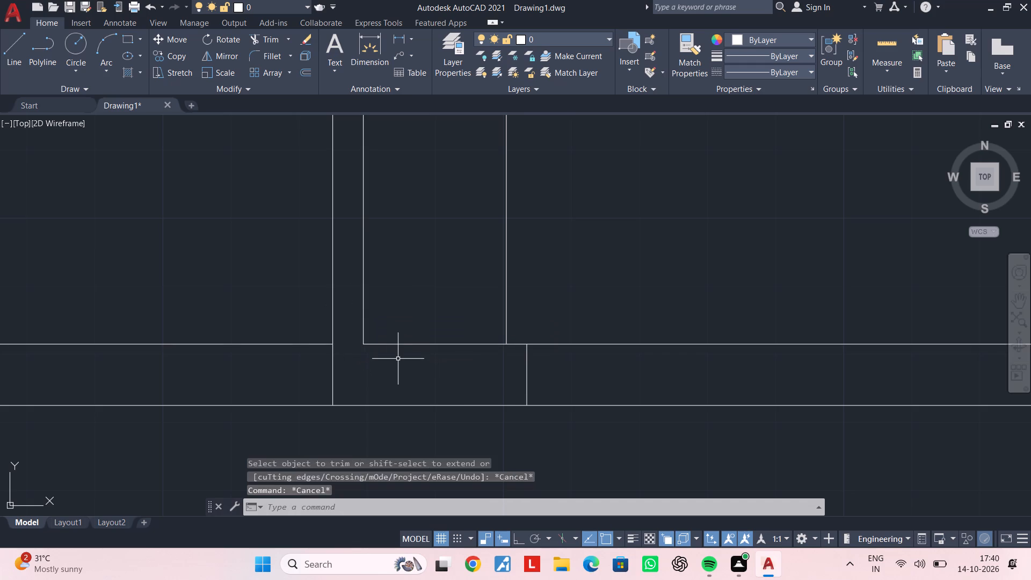
# Offset the jamb line in the middle room's bottom wall 3' to the right.
pyautogui.press('Escape')
pyautogui.press('Escape')
pyautogui.press('Escape')
pyautogui.press('Escape')
pyautogui.press('Escape')
pyautogui.press('Escape')
pyautogui.write("of 3'")
pyautogui.press('Return')
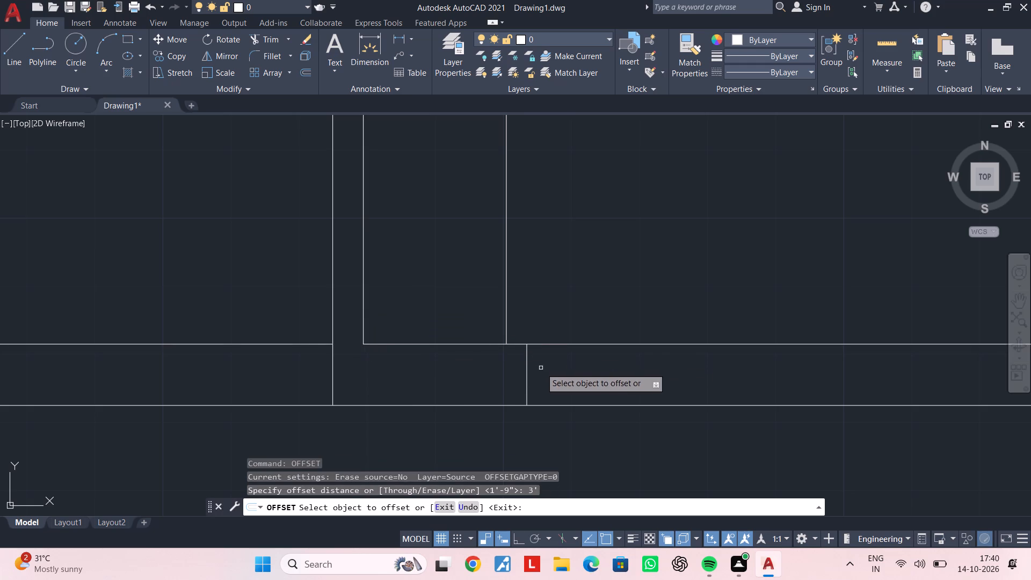
pyautogui.doubleClick(525, 381)
pyautogui.click(664, 374)
pyautogui.scroll(-3, 674, 372)
pyautogui.moveTo(681, 373); pyautogui.dragTo(583, 369, button='middle')
pyautogui.press('Escape')
pyautogui.press('Escape')
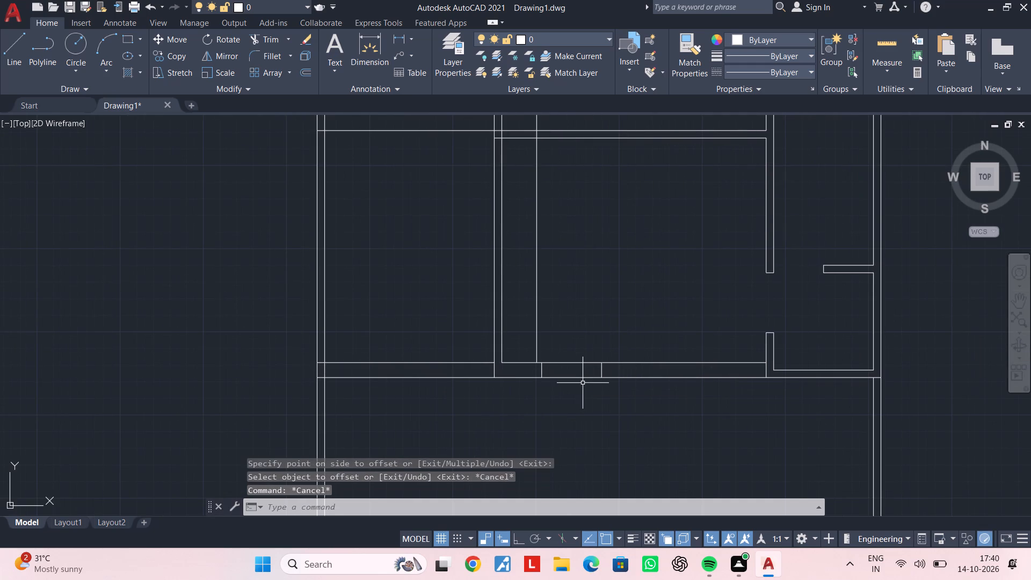
# Trim both bottom wall lines between the two jamb lines to open a 3' doorway.
pyautogui.press('t')
pyautogui.press('r')
pyautogui.press('space')
pyautogui.scroll(2, 578, 408)
pyautogui.click(569, 389)
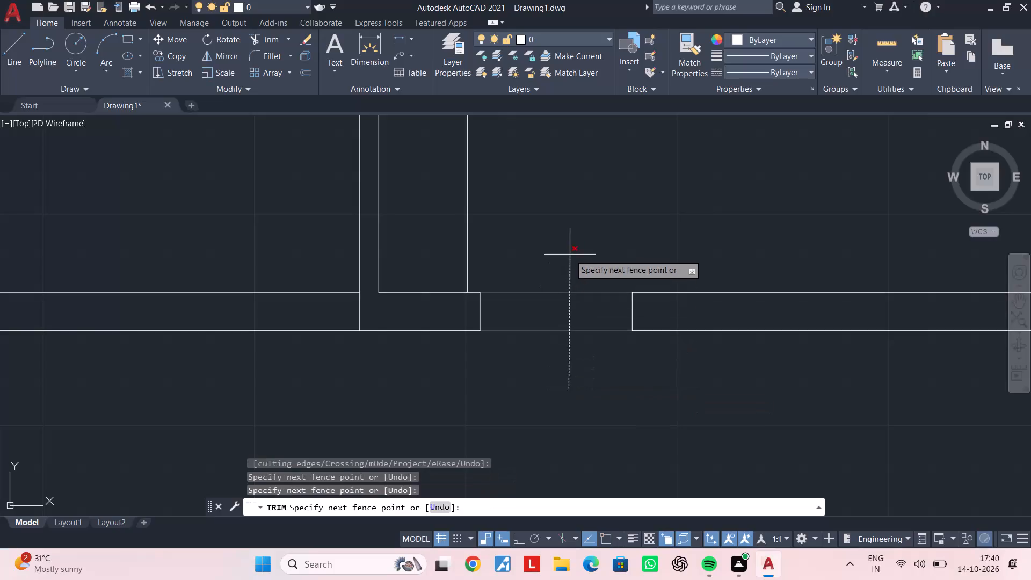
pyautogui.click(570, 252)
pyautogui.press('Escape')
pyautogui.moveTo(558, 291); pyautogui.dragTo(427, 349, button='middle')
pyautogui.press('Escape')
pyautogui.scroll(-2, 641, 317)
pyautogui.moveTo(635, 318); pyautogui.dragTo(604, 328, button='middle')
pyautogui.press('Escape')
pyautogui.press('Escape')
pyautogui.press('Escape')
pyautogui.press('Escape')
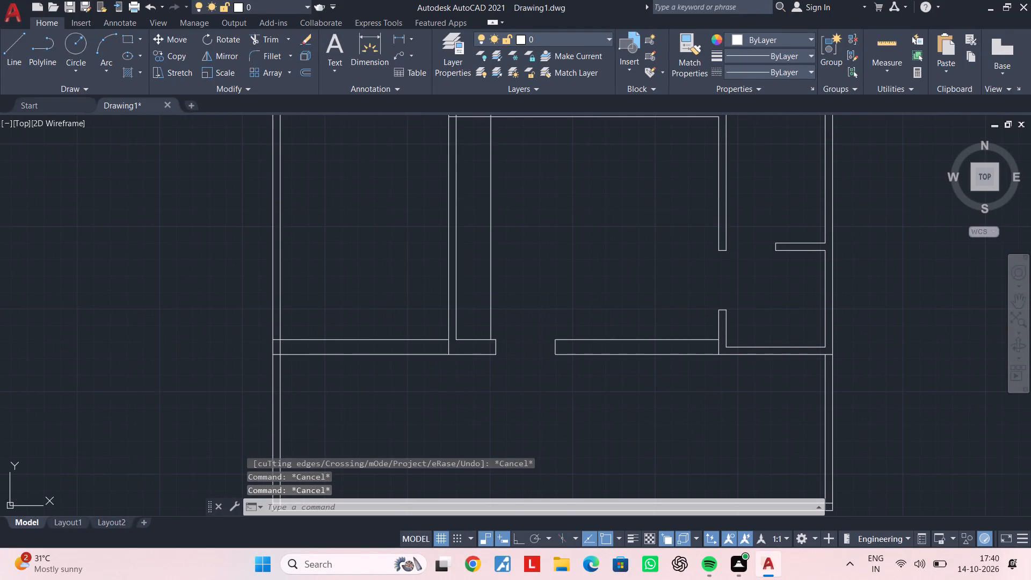
pyautogui.middleClick(604, 328)
pyautogui.press('Escape')
pyautogui.press('Escape')
pyautogui.press('Escape')
pyautogui.press('Escape')
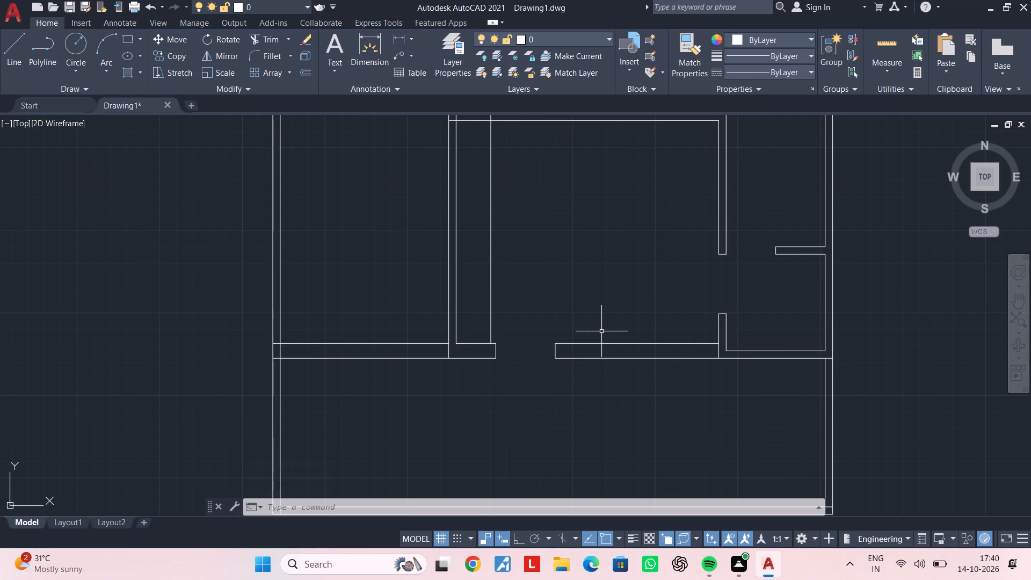
# Trim the 1'9" offset line's part extending above the middle room's top wall.
pyautogui.scroll(-1, 559, 308)
pyautogui.moveTo(559, 308); pyautogui.dragTo(554, 346, button='middle')
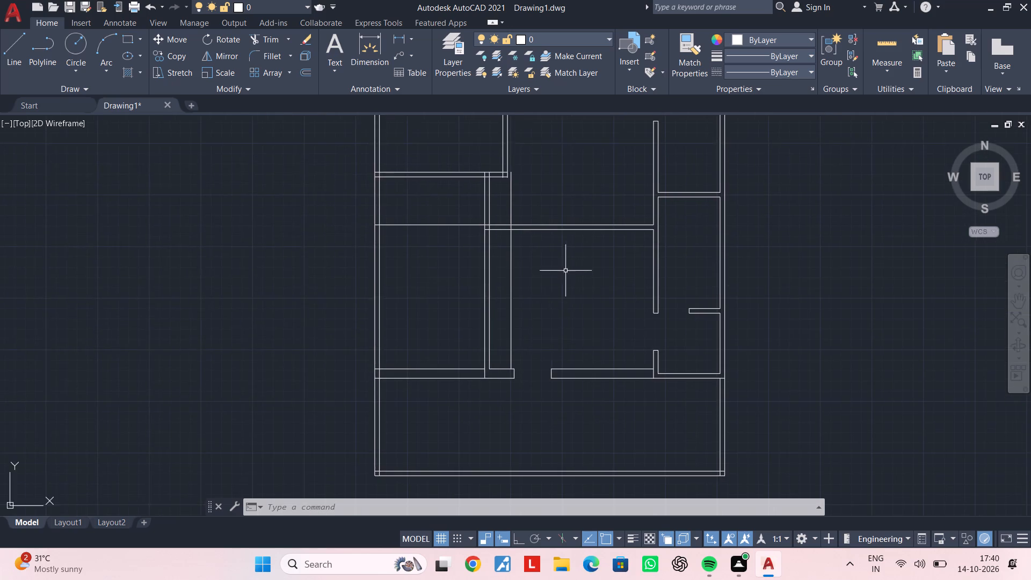
pyautogui.moveTo(565, 271); pyautogui.dragTo(561, 311, button='middle')
pyautogui.moveTo(551, 288); pyautogui.dragTo(552, 313, button='middle')
pyautogui.press('Escape')
pyautogui.scroll(1, 493, 256)
pyautogui.moveTo(582, 273); pyautogui.dragTo(572, 282, button='middle')
pyautogui.press('Escape')
pyautogui.press('Escape')
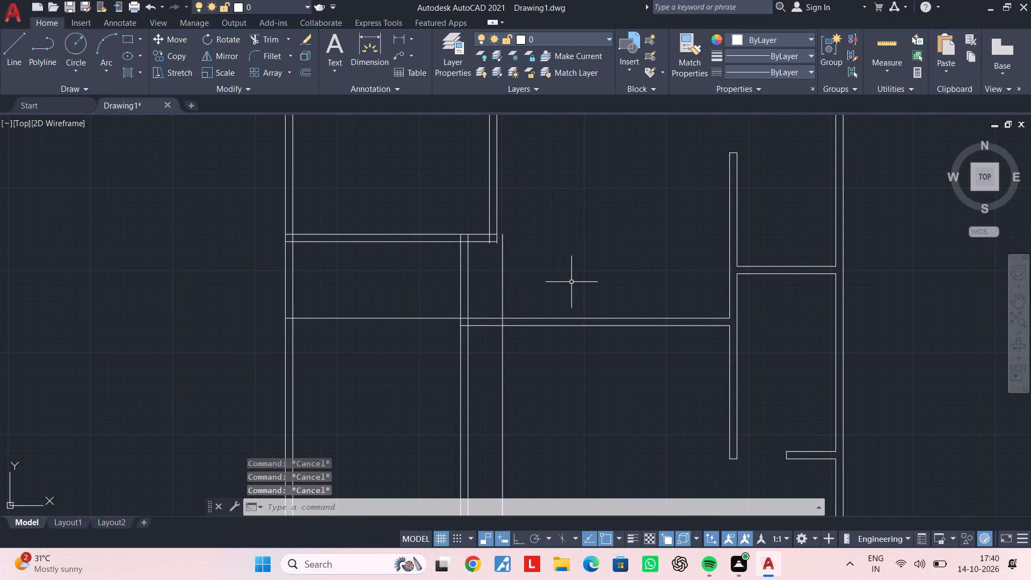
pyautogui.write('tr')
pyautogui.press('space')
pyautogui.scroll(2, 549, 286)
pyautogui.click(527, 289)
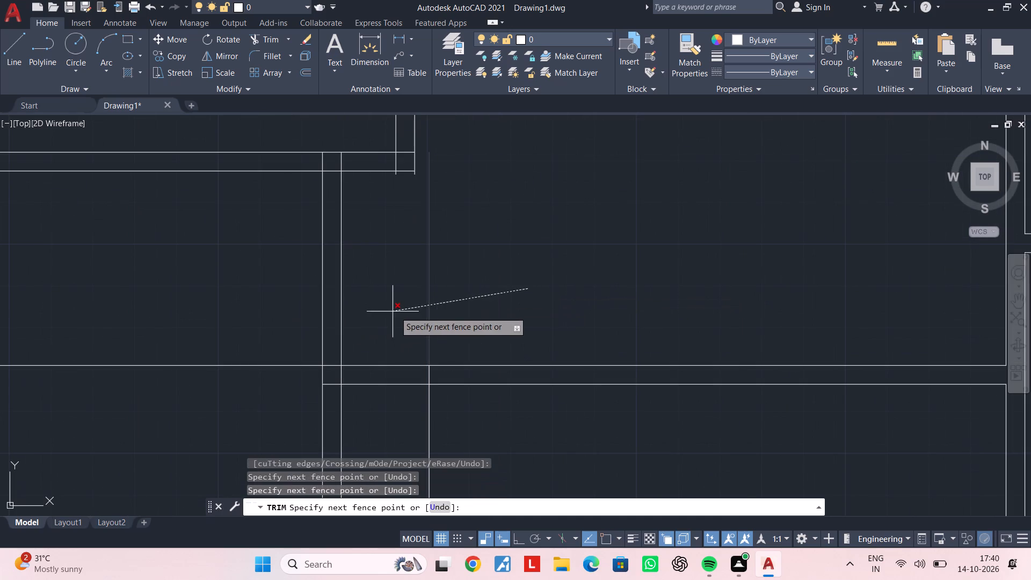
pyautogui.click(405, 311)
pyautogui.press('Escape')
pyautogui.scroll(-3, 447, 292)
pyautogui.press('Escape')
pyautogui.middleClick(449, 292)
pyautogui.press('Escape')
pyautogui.press('Escape')
pyautogui.press('Escape')
# Examine the overall floor plan layout.
pyautogui.moveTo(463, 255); pyautogui.dragTo(444, 286, button='middle')
pyautogui.moveTo(507, 225); pyautogui.dragTo(488, 257, button='middle')
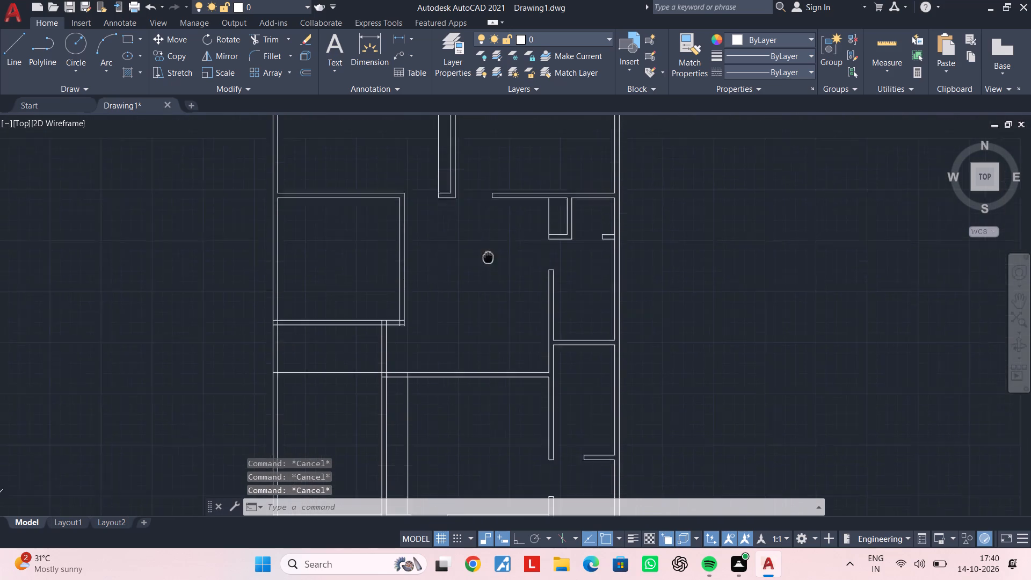
pyautogui.moveTo(488, 257); pyautogui.dragTo(476, 276, button='middle')
pyautogui.press('Escape')
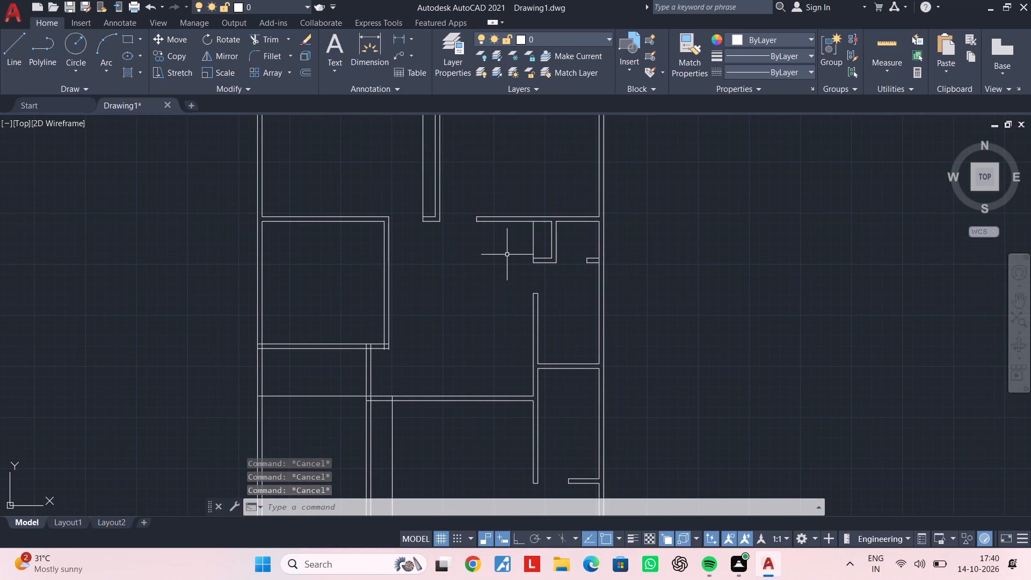
pyautogui.scroll(-2, 552, 257)
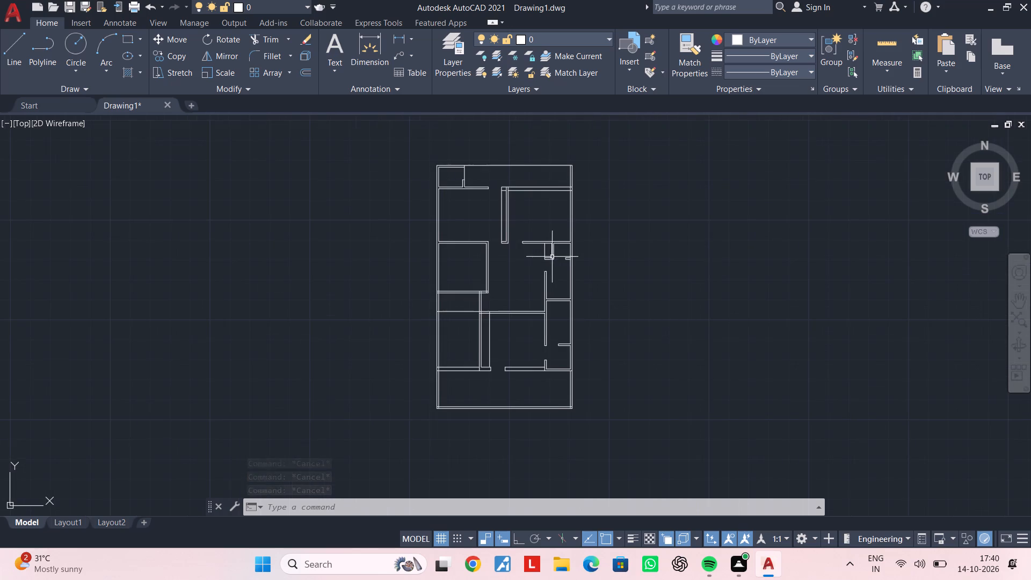
pyautogui.moveTo(548, 272); pyautogui.dragTo(540, 286, button='middle')
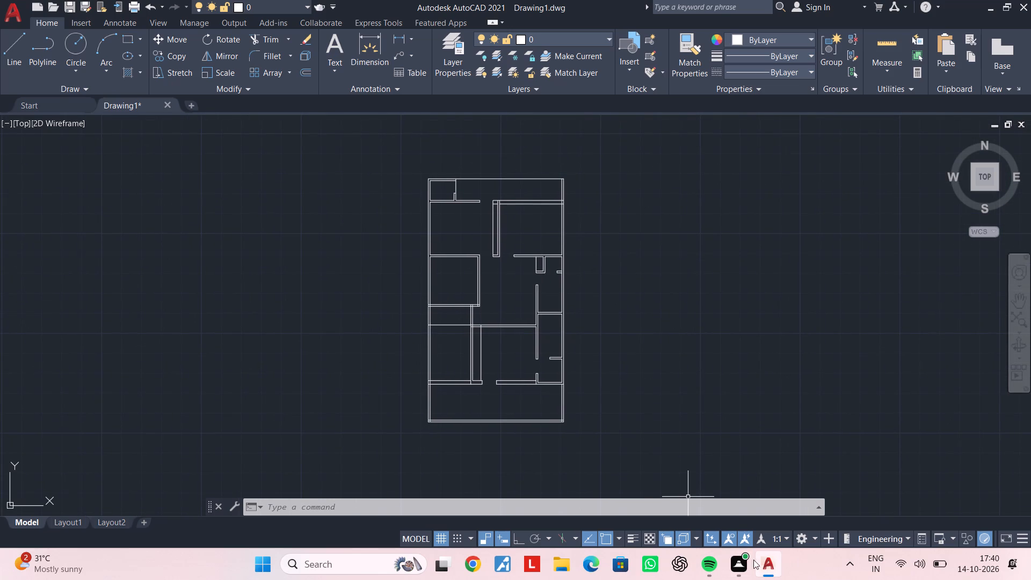
pyautogui.press('Escape')
pyautogui.press('Escape')
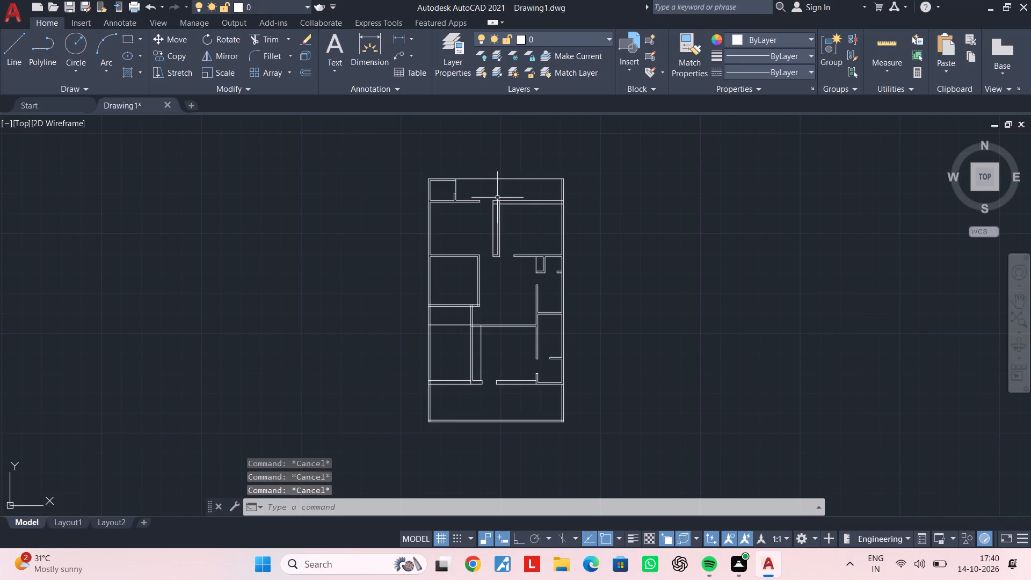
# Offset the plan's top outer wall line 4" upward.
pyautogui.scroll(4, 492, 180)
pyautogui.moveTo(485, 196); pyautogui.dragTo(480, 229, button='middle')
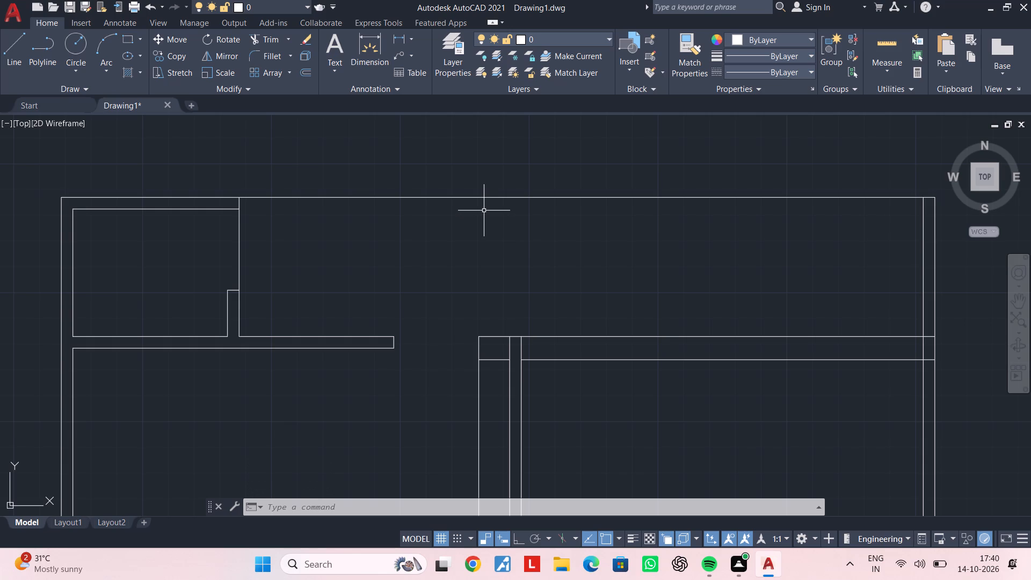
pyautogui.moveTo(484, 211); pyautogui.dragTo(484, 234, button='middle')
pyautogui.scroll(1, 484, 234)
pyautogui.moveTo(439, 227); pyautogui.dragTo(447, 265, button='middle')
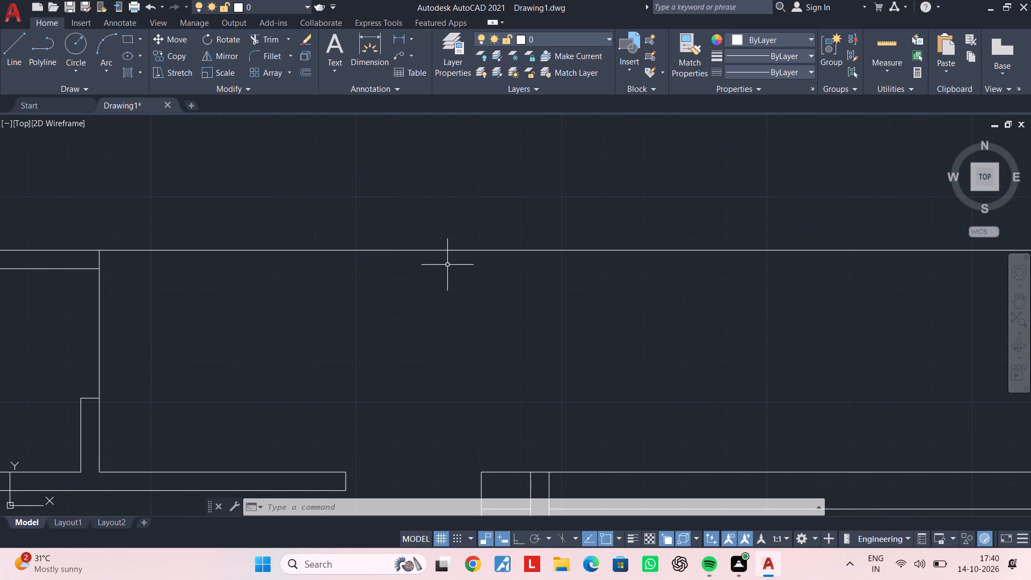
pyautogui.scroll(-1, 449, 279)
pyautogui.moveTo(446, 283); pyautogui.dragTo(505, 257, button='middle')
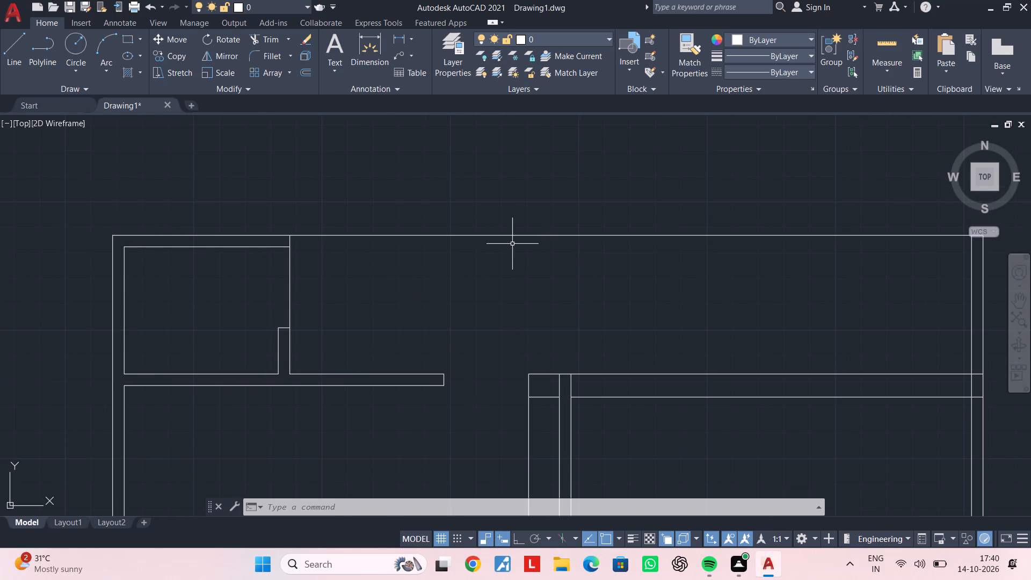
pyautogui.write('of')
pyautogui.press('space')
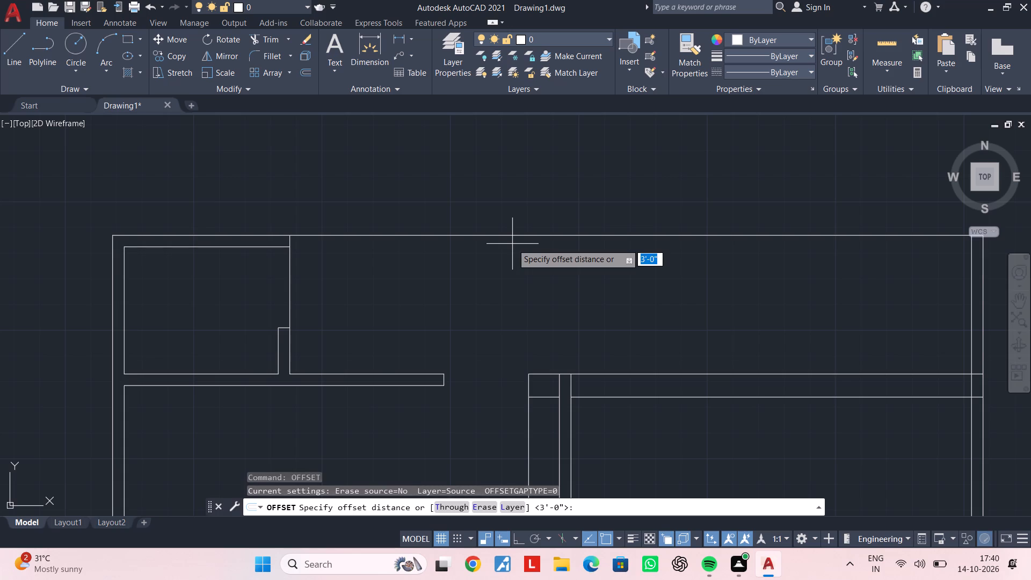
pyautogui.write('4"')
pyautogui.press('Return')
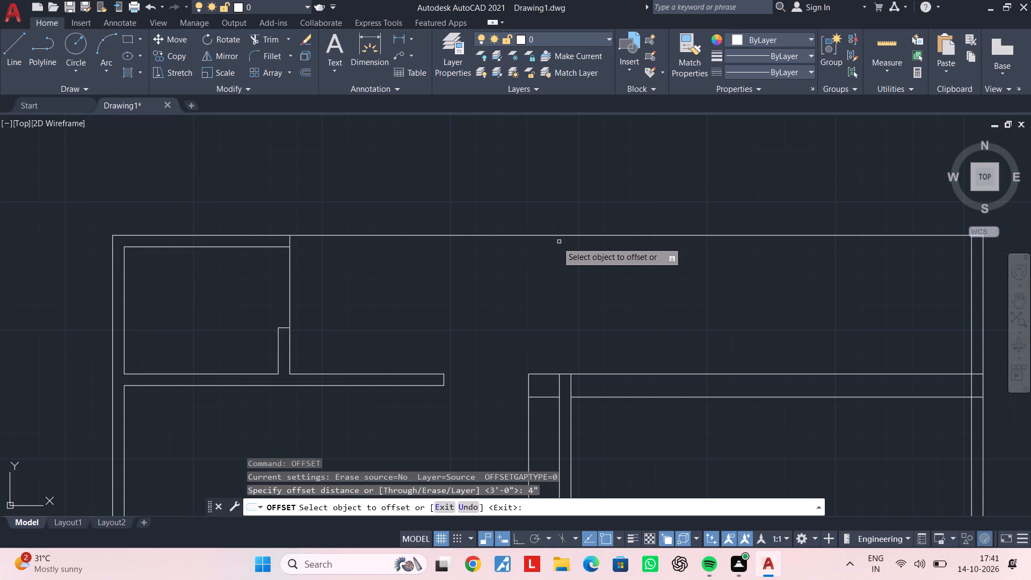
pyautogui.click(548, 234)
pyautogui.click(549, 211)
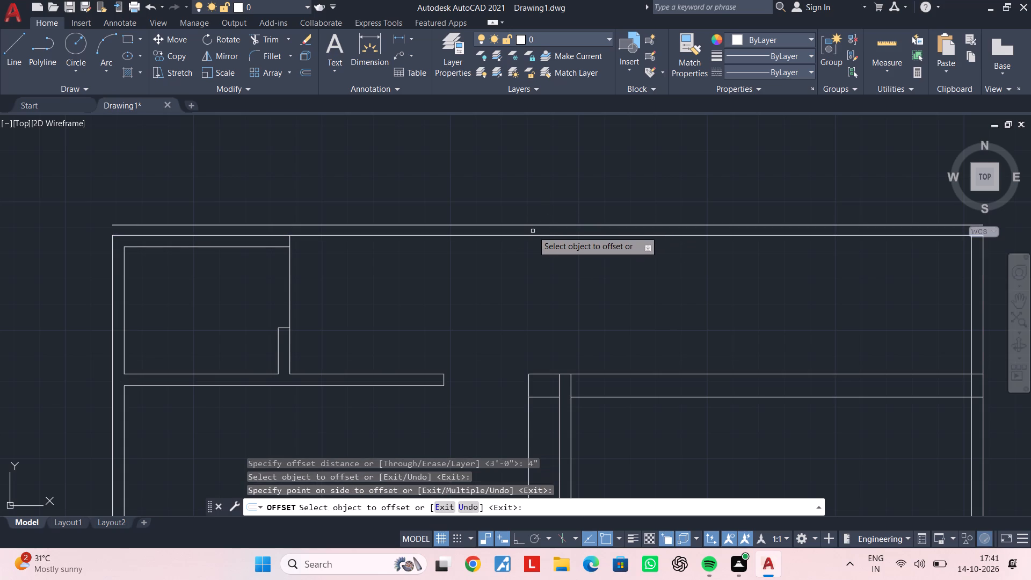
# Offset the plan's original top outer wall line 4" downward into the plan.
pyautogui.click(532, 233)
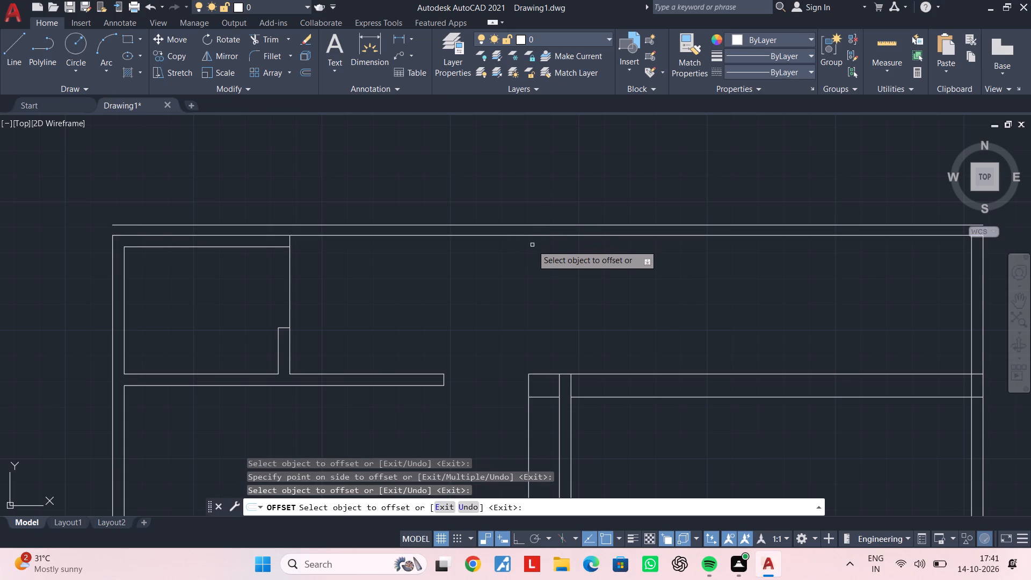
pyautogui.click(534, 235)
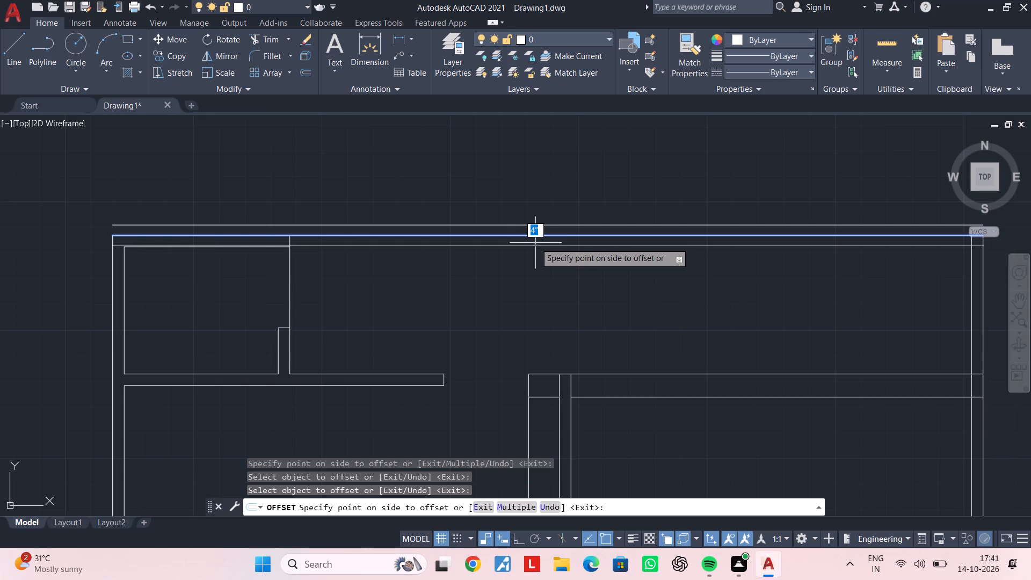
pyautogui.scroll(2, 535, 243)
pyautogui.click(541, 237)
pyautogui.scroll(-3, 461, 280)
pyautogui.moveTo(476, 280); pyautogui.dragTo(614, 273, button='middle')
pyautogui.press('Escape')
pyautogui.press('Escape')
pyautogui.press('Escape')
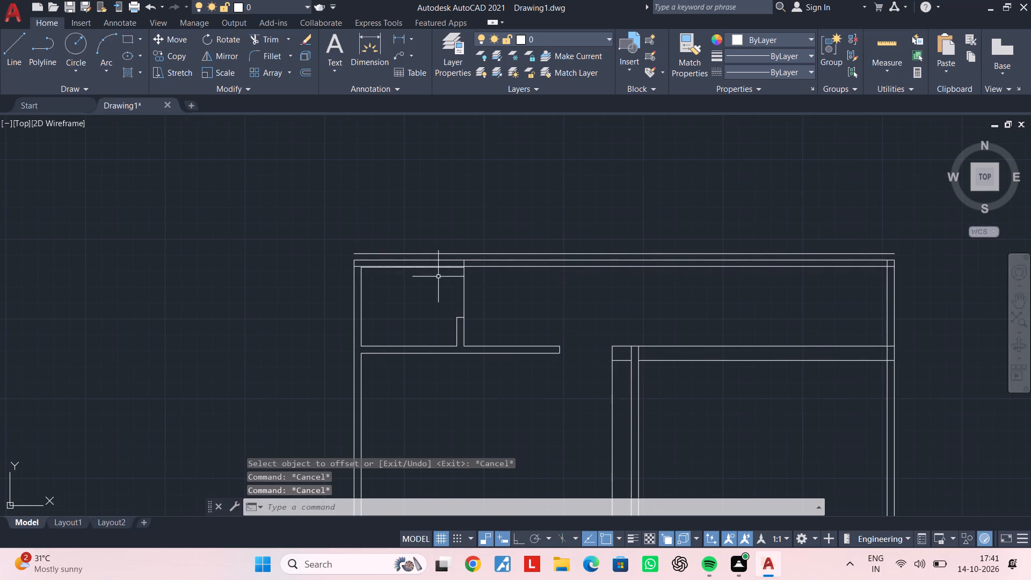
# Trim the part of the 4" inner offset line that crosses the upper-left room's top wall.
pyautogui.write('tr')
pyautogui.press('space')
pyautogui.scroll(3, 434, 267)
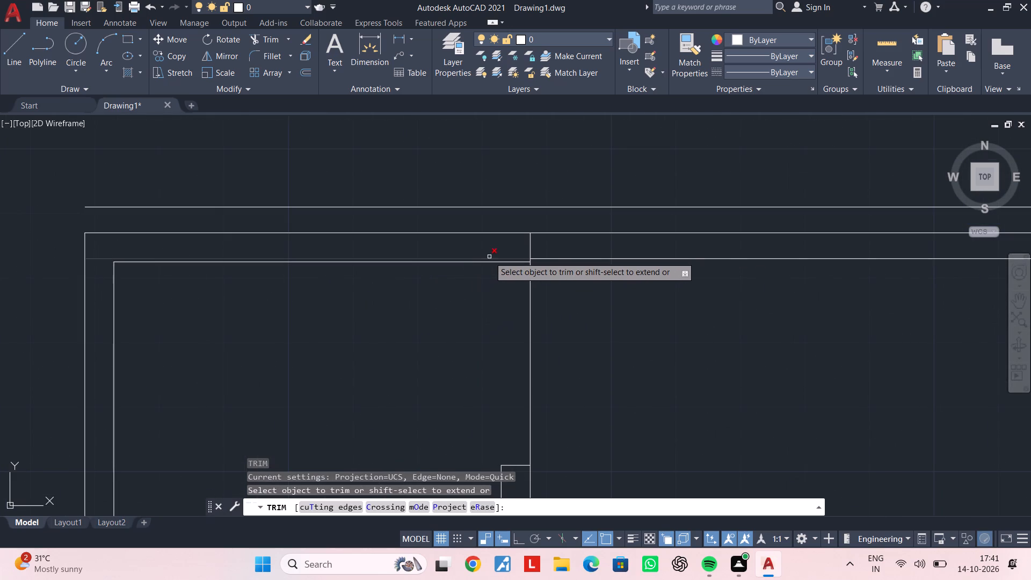
pyautogui.click(489, 257)
pyautogui.scroll(-3, 589, 299)
pyautogui.moveTo(665, 307); pyautogui.dragTo(352, 302, button='middle')
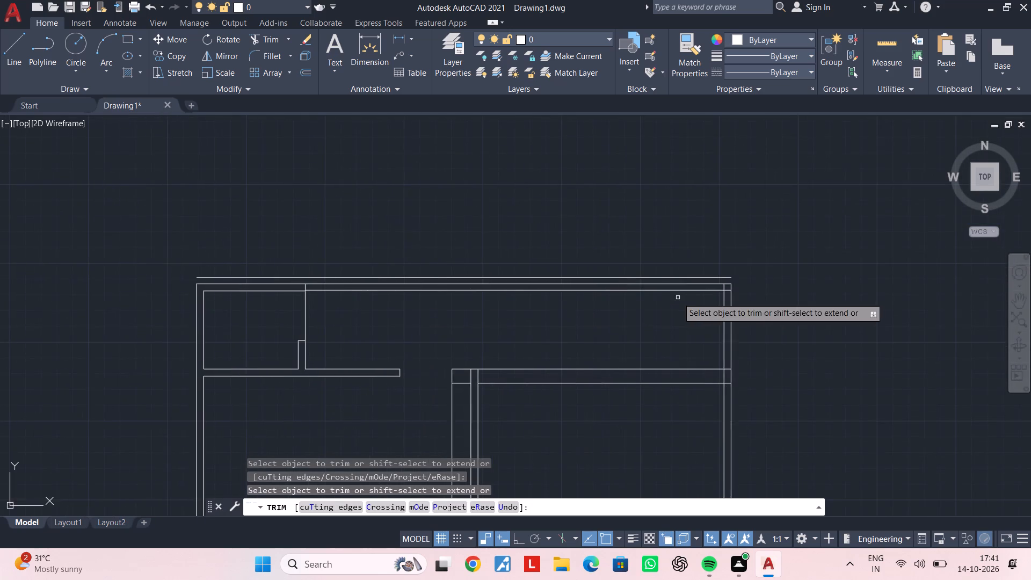
pyautogui.moveTo(667, 300); pyautogui.dragTo(555, 306, button='middle')
pyautogui.scroll(3, 603, 299)
pyautogui.press('Escape')
pyautogui.press('Escape')
pyautogui.press('Escape')
pyautogui.scroll(-3, 528, 311)
pyautogui.moveTo(528, 311); pyautogui.dragTo(566, 230, button='middle')
pyautogui.press('Escape')
pyautogui.press('Escape')
# Trim the leftover vertical line running between the end caps beside the middle partition wall.
pyautogui.moveTo(507, 292); pyautogui.dragTo(533, 251, button='middle')
pyautogui.moveTo(448, 302); pyautogui.dragTo(492, 282, button='middle')
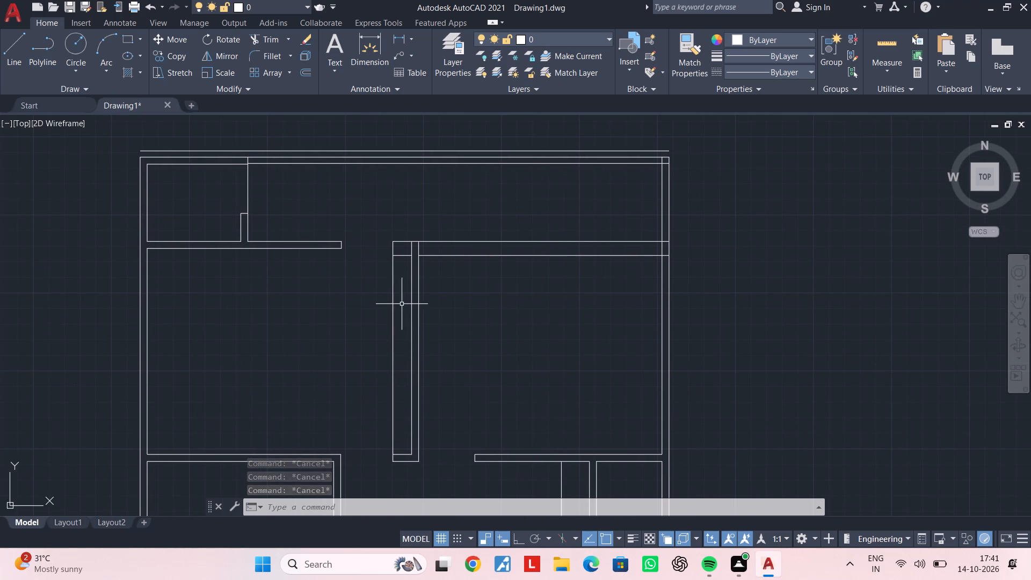
pyautogui.write('tr')
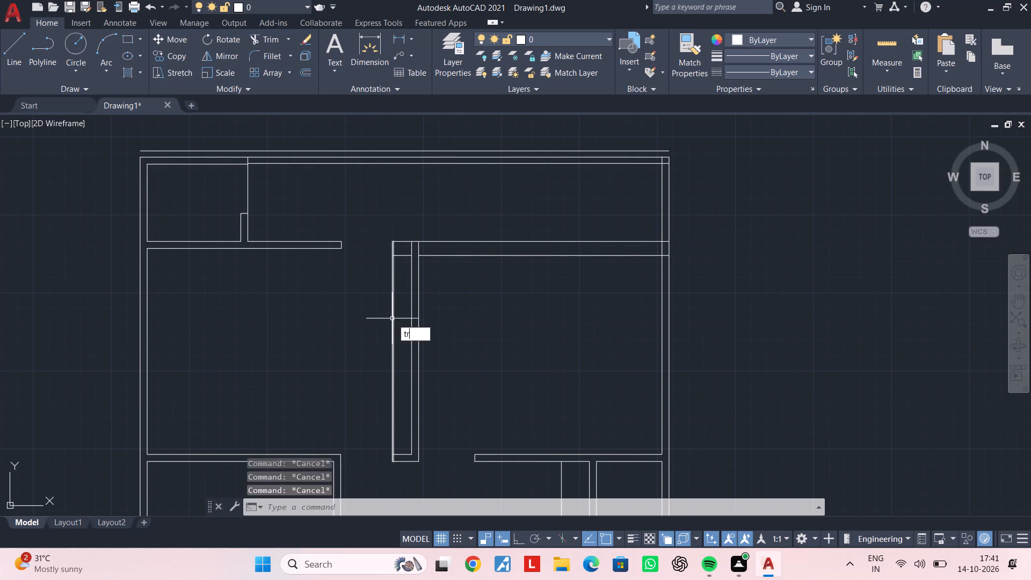
pyautogui.press('space')
pyautogui.click(392, 318)
pyautogui.press('Escape')
pyautogui.scroll(-2, 424, 368)
pyautogui.moveTo(424, 368); pyautogui.dragTo(465, 327, button='middle')
pyautogui.press('Escape')
pyautogui.press('Escape')
# Trim both vertical partition lines crossing the thick horizontal wall to clean up their T-junction.
pyautogui.scroll(1, 405, 385)
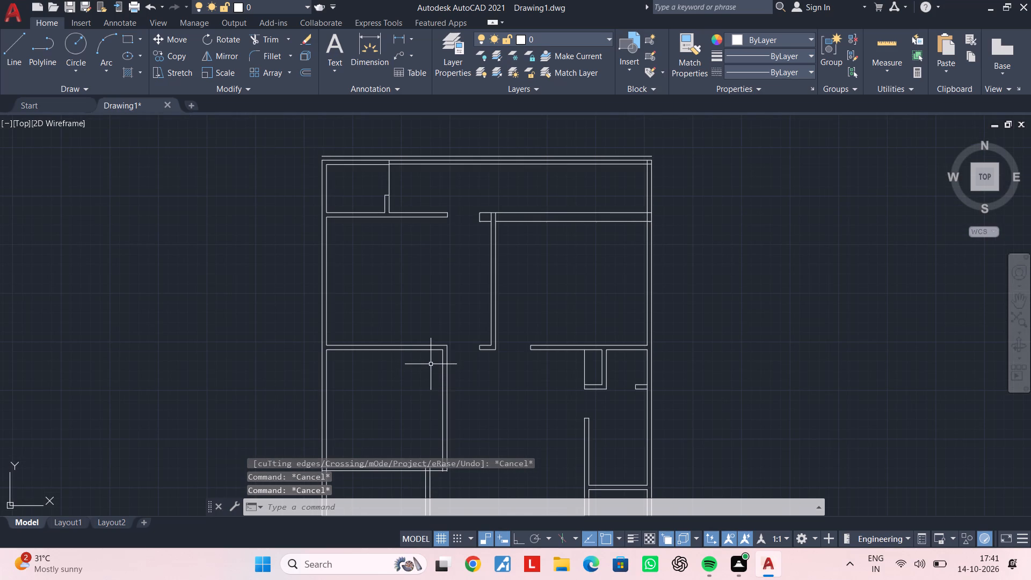
pyautogui.scroll(4, 492, 193)
pyautogui.moveTo(500, 334); pyautogui.dragTo(509, 262, button='middle')
pyautogui.scroll(1, 513, 236)
pyautogui.scroll(-3, 516, 257)
pyautogui.moveTo(519, 257); pyautogui.dragTo(562, 232, button='middle')
pyautogui.scroll(1, 573, 228)
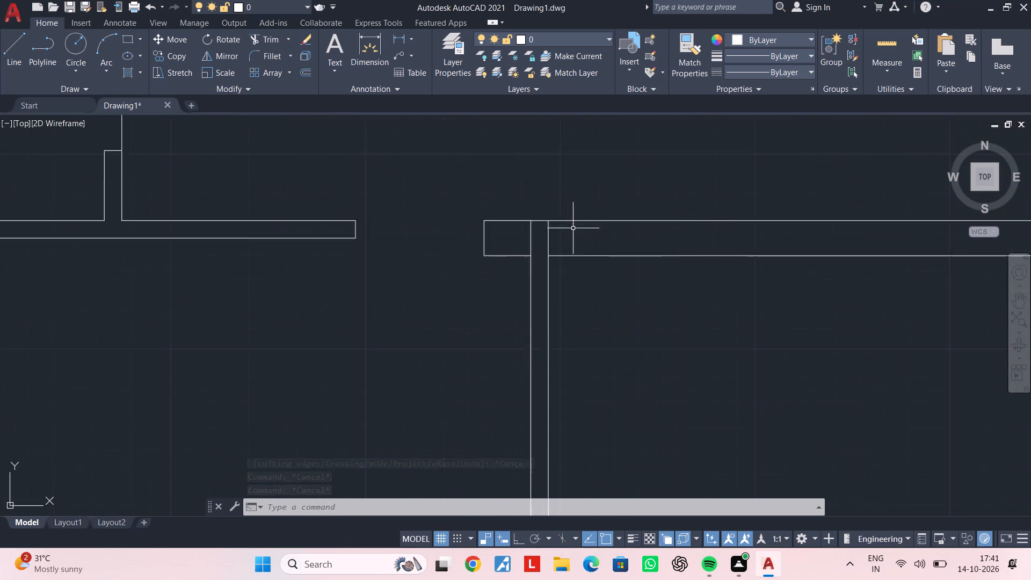
pyautogui.scroll(1, 573, 228)
pyautogui.moveTo(569, 238); pyautogui.dragTo(624, 226, button='middle')
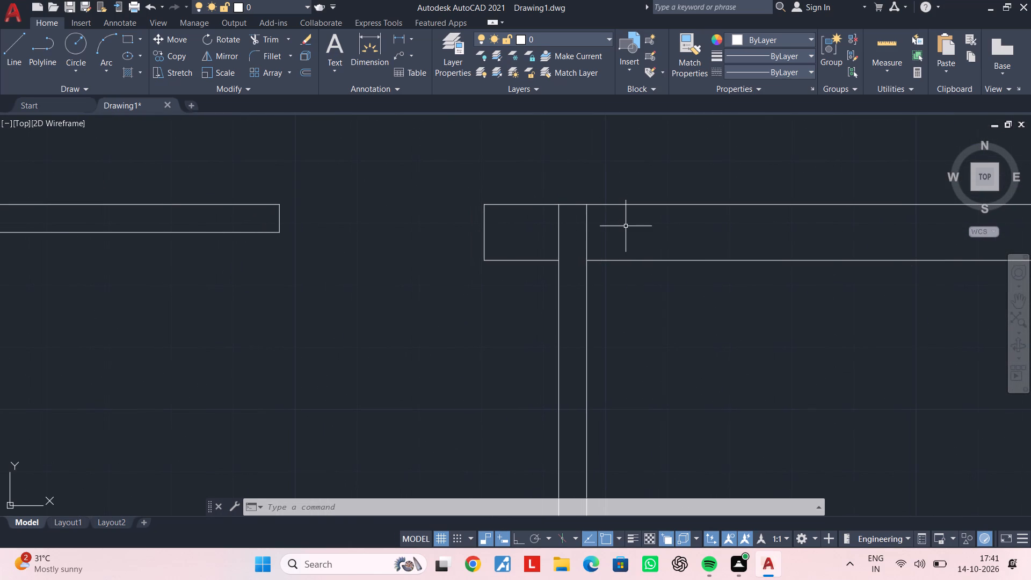
pyautogui.scroll(-2, 601, 247)
pyautogui.moveTo(601, 247); pyautogui.dragTo(536, 264, button='middle')
pyautogui.scroll(1, 527, 262)
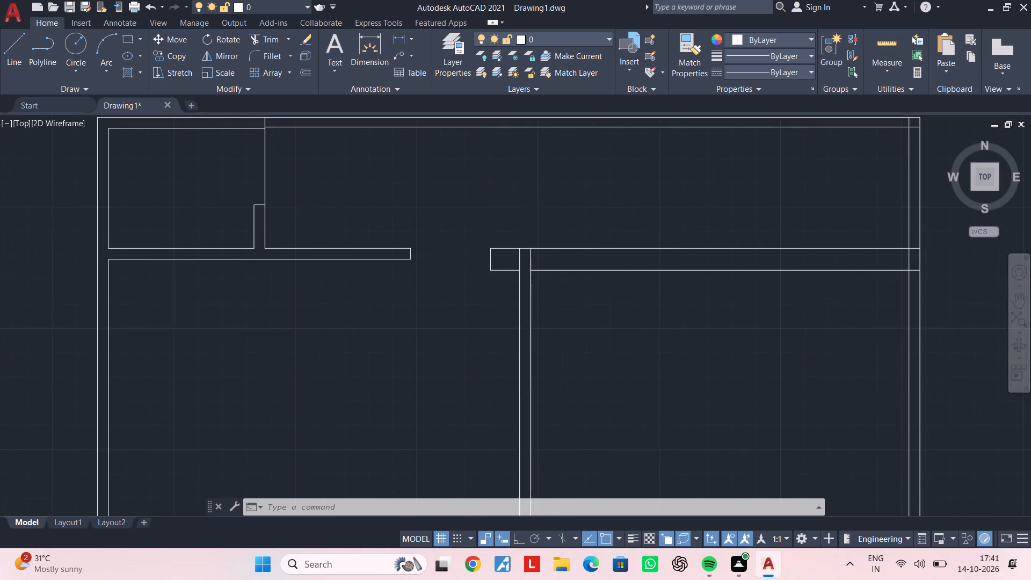
pyautogui.press('Escape')
pyautogui.press('Escape')
pyautogui.press('r')
pyautogui.press('e')
pyautogui.press('Escape')
pyautogui.press('t')
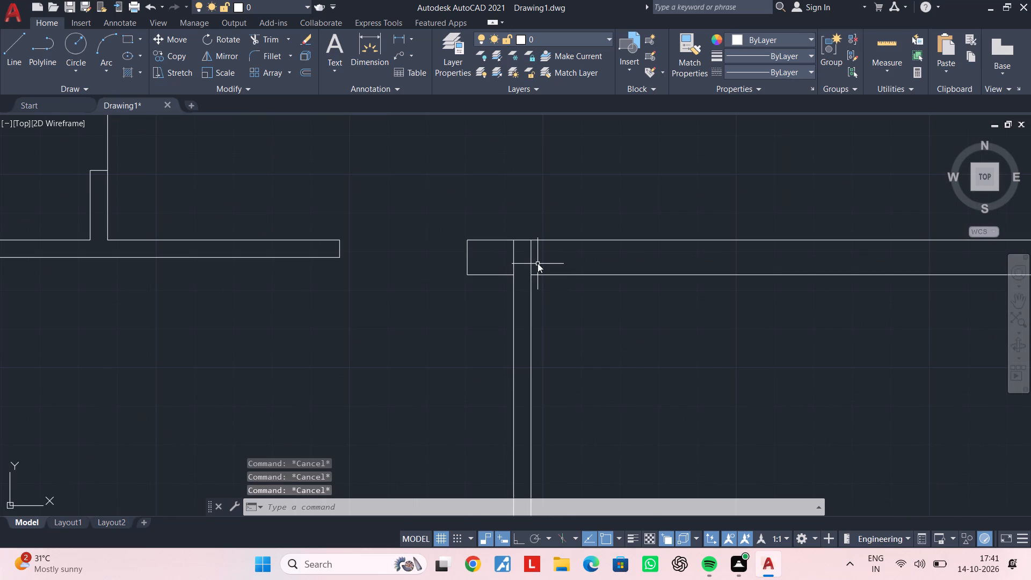
pyautogui.write('r')
pyautogui.press('space')
pyautogui.scroll(2, 538, 263)
pyautogui.click(540, 258)
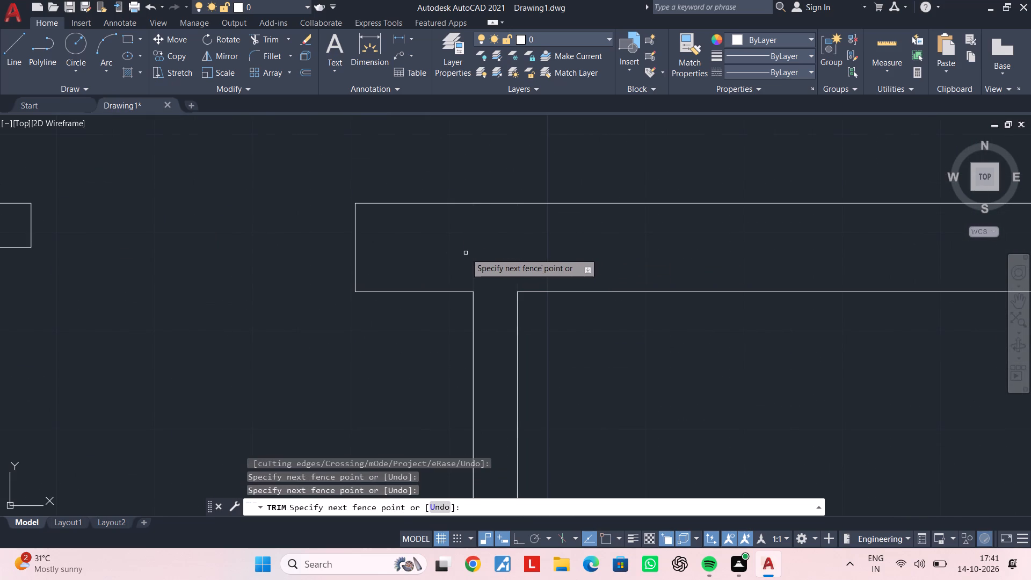
pyautogui.click(466, 253)
pyautogui.press('Escape')
pyautogui.scroll(-3, 526, 264)
pyautogui.press('Escape')
pyautogui.press('Escape')
pyautogui.press('Escape')
pyautogui.press('Escape')
pyautogui.moveTo(593, 314); pyautogui.dragTo(559, 231, button='middle')
pyautogui.press('Escape')
pyautogui.press('Escape')
pyautogui.press('Escape')
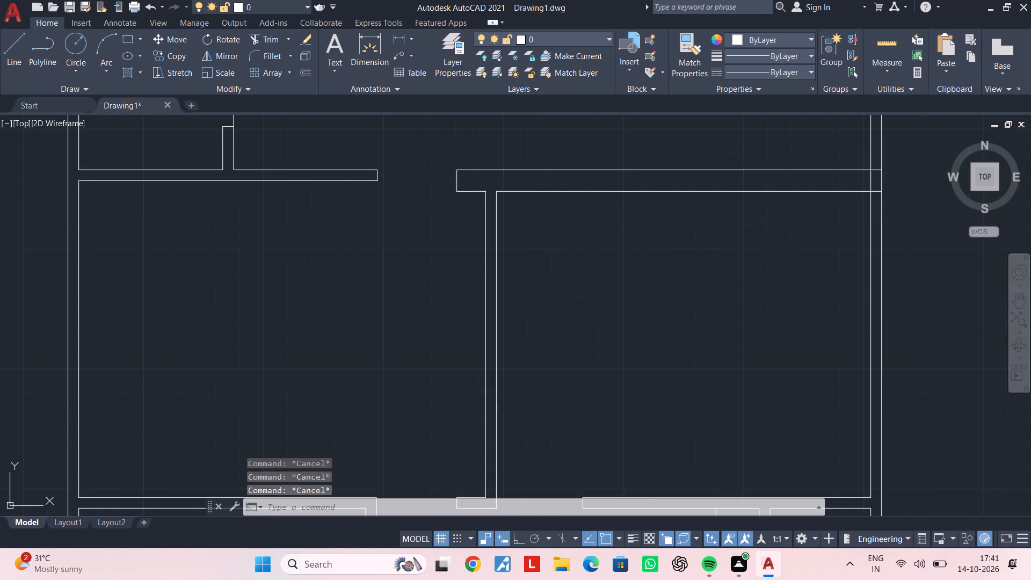
pyautogui.press('Escape')
pyautogui.press('Escape')
# Trim the inner right wall line across the thick wall and the thick wall's lower line inside the outer wall.
pyautogui.moveTo(607, 340); pyautogui.dragTo(586, 227, button='middle')
pyautogui.scroll(-2, 583, 252)
pyautogui.moveTo(585, 265); pyautogui.dragTo(585, 311, button='middle')
pyautogui.scroll(2, 693, 186)
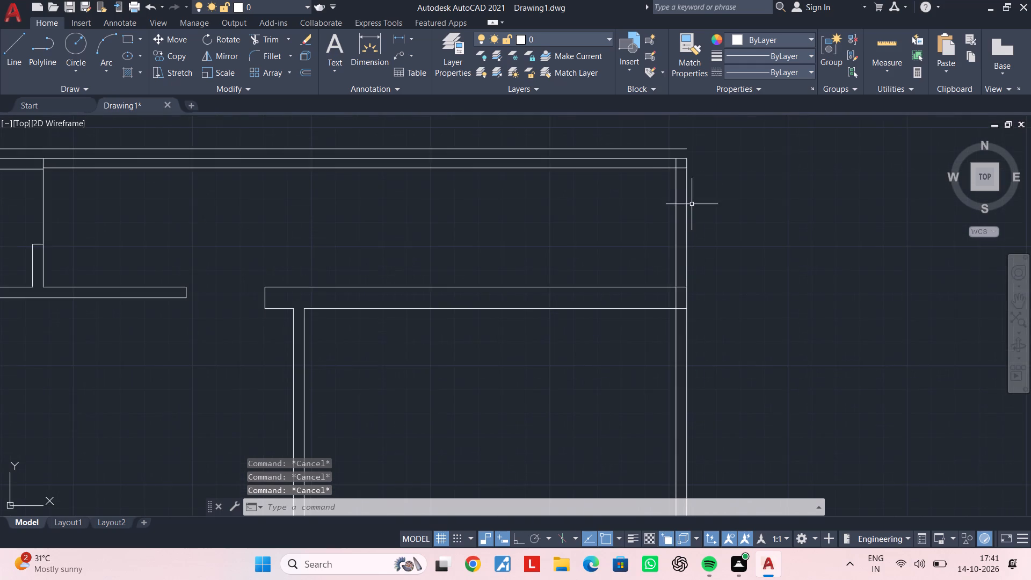
pyautogui.moveTo(660, 297); pyautogui.dragTo(605, 292, button='middle')
pyautogui.press('space')
pyautogui.scroll(3, 618, 294)
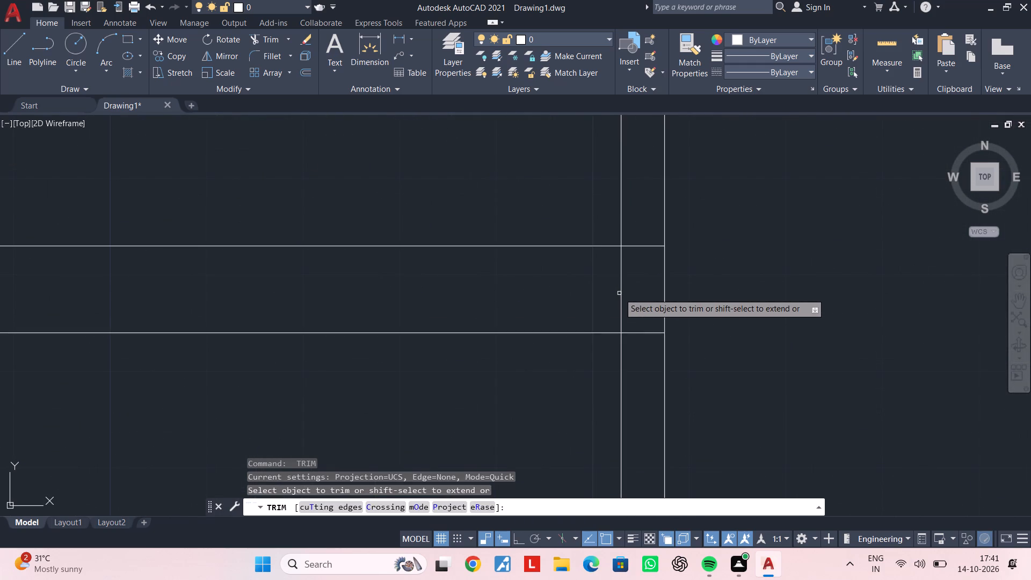
pyautogui.click(619, 293)
pyautogui.click(640, 290)
pyautogui.click(638, 293)
pyautogui.click(649, 427)
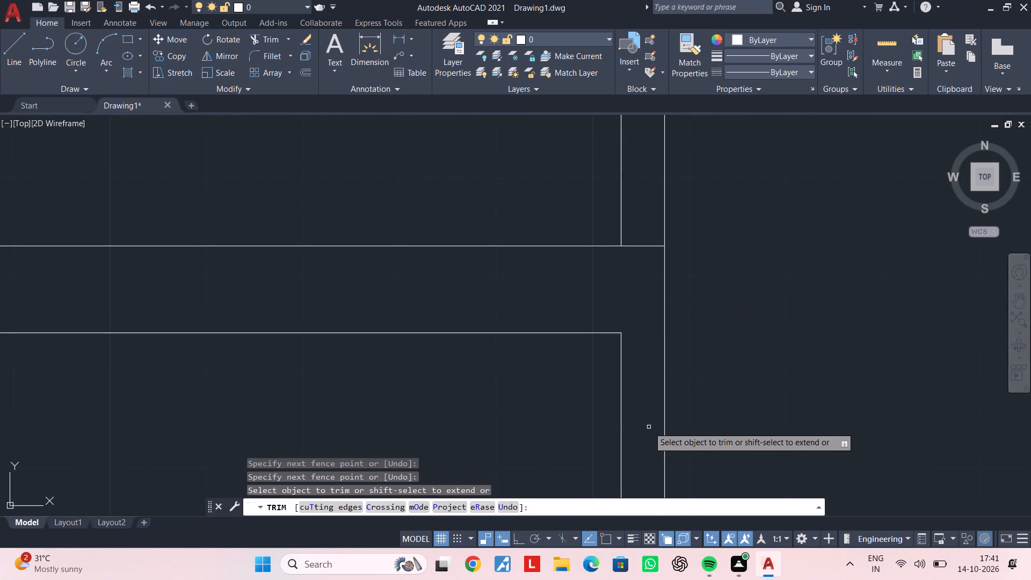
pyautogui.press('Escape')
# Trim the crossing lines where the middle-left room's bottom wall meets the left outer wall.
pyautogui.scroll(-4, 647, 415)
pyautogui.moveTo(633, 416); pyautogui.dragTo(650, 321, button='middle')
pyautogui.moveTo(626, 340); pyautogui.dragTo(640, 209, button='middle')
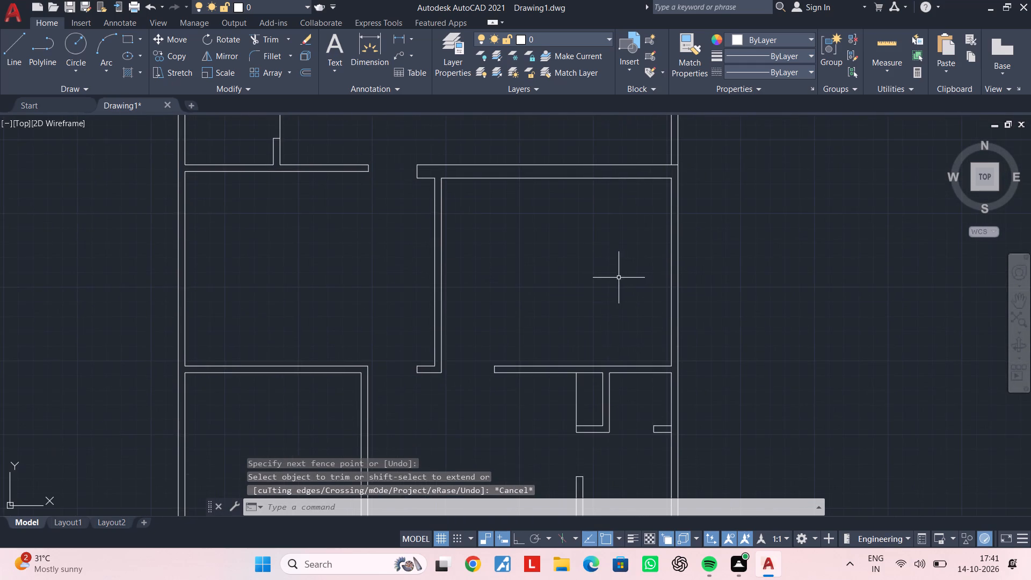
pyautogui.moveTo(622, 271); pyautogui.dragTo(668, 238, button='middle')
pyautogui.moveTo(605, 306); pyautogui.dragTo(667, 296, button='middle')
pyautogui.moveTo(410, 214); pyautogui.dragTo(466, 232, button='middle')
pyautogui.moveTo(475, 269); pyautogui.dragTo(492, 166, button='middle')
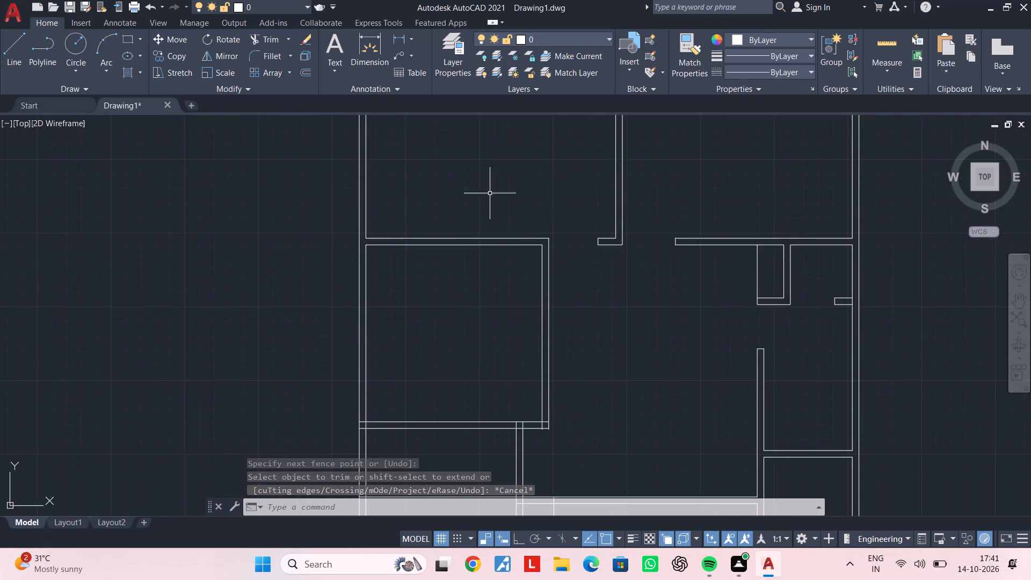
pyautogui.moveTo(510, 253); pyautogui.dragTo(504, 184, button='middle')
pyautogui.moveTo(455, 260); pyautogui.dragTo(466, 212, button='middle')
pyautogui.moveTo(452, 227); pyautogui.dragTo(460, 214, button='middle')
pyautogui.moveTo(464, 208); pyautogui.dragTo(461, 266, button='middle')
pyautogui.moveTo(437, 266); pyautogui.dragTo(471, 237, button='middle')
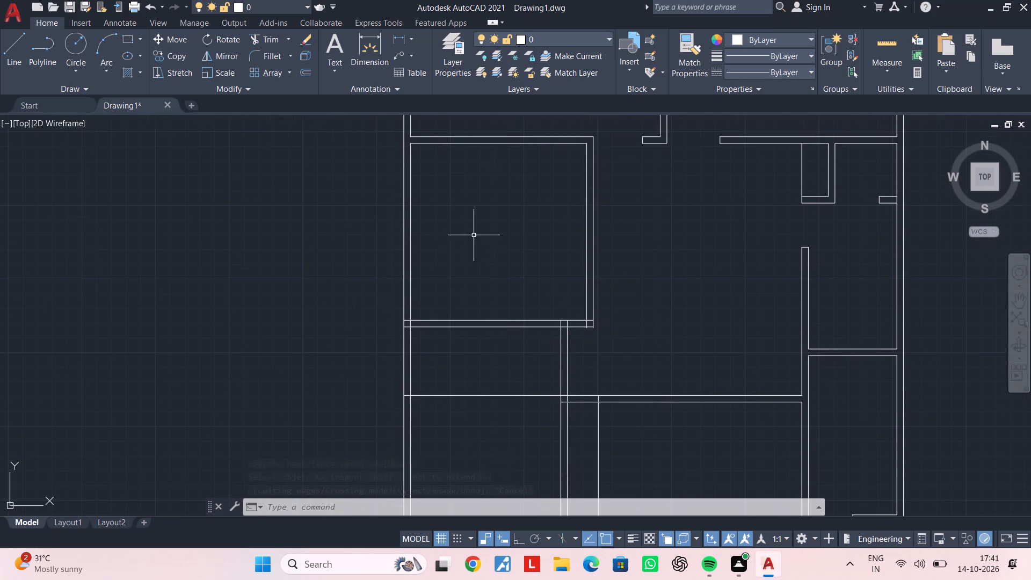
pyautogui.press('space')
pyautogui.scroll(4, 410, 320)
pyautogui.click(390, 305)
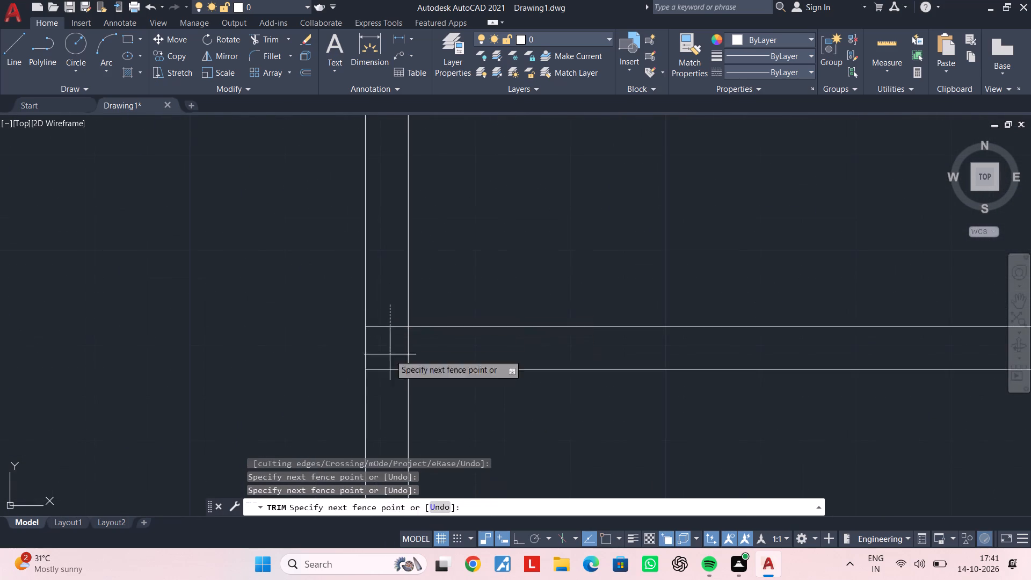
pyautogui.click(389, 401)
pyautogui.click(398, 358)
pyautogui.click(447, 354)
# Trim the two vertical line ends overhanging the bottom right corner of the middle-left room.
pyautogui.scroll(-4, 449, 356)
pyautogui.moveTo(528, 368); pyautogui.dragTo(388, 371, button='middle')
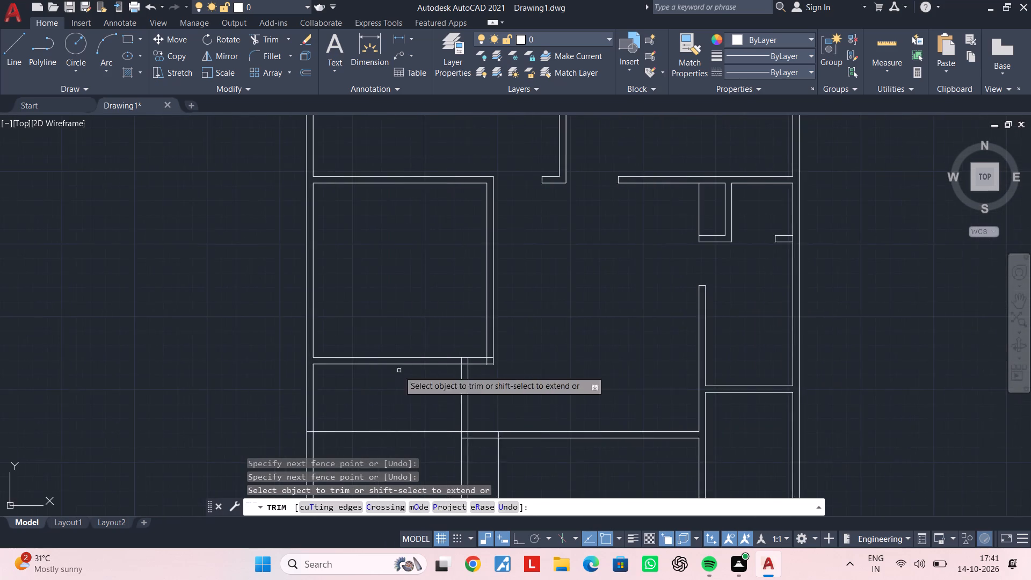
pyautogui.scroll(3, 480, 368)
pyautogui.scroll(-3, 480, 368)
pyautogui.moveTo(496, 369); pyautogui.dragTo(503, 349, button='middle')
pyautogui.scroll(5, 503, 349)
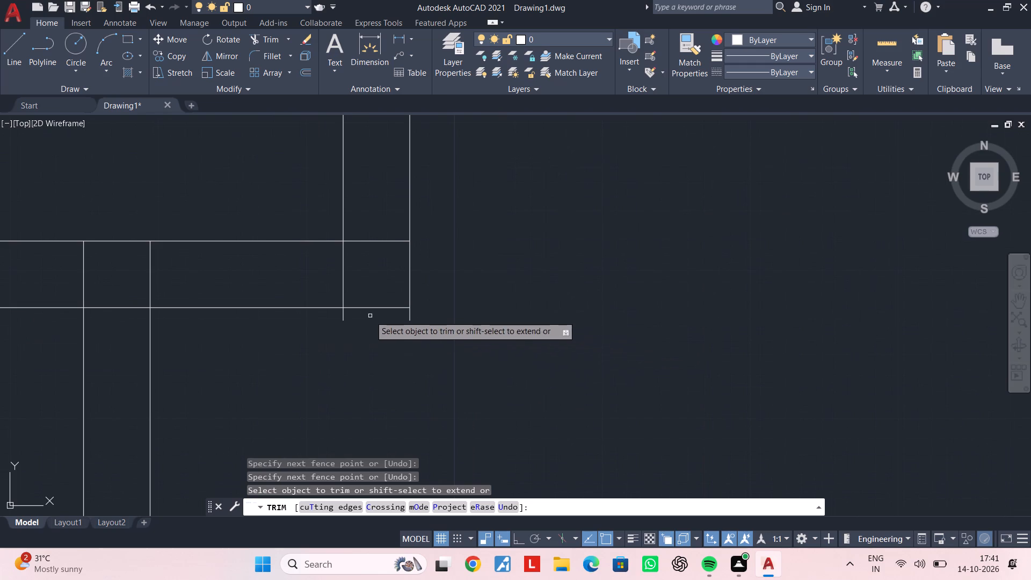
pyautogui.click(410, 319)
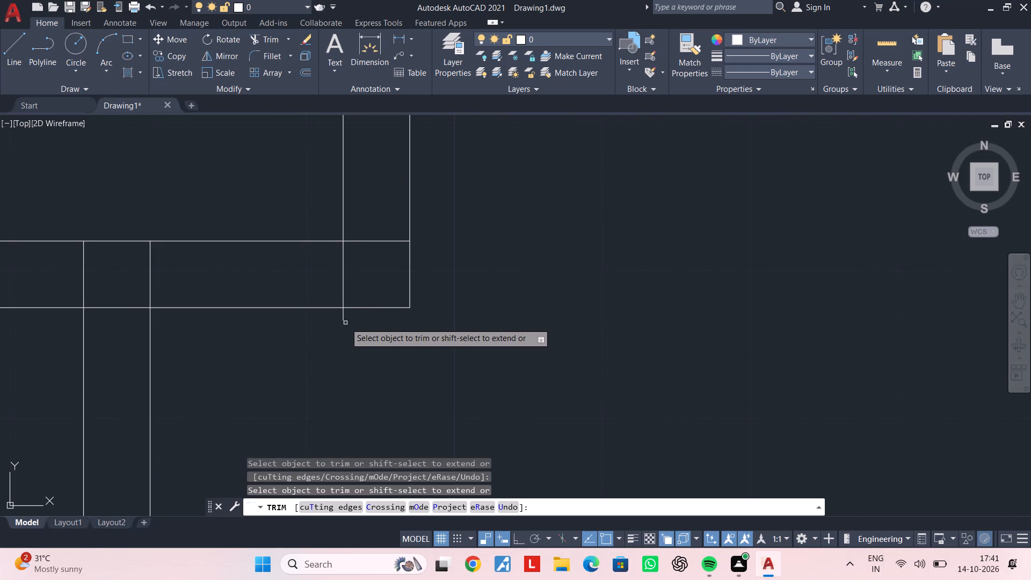
pyautogui.click(343, 321)
pyautogui.press('Escape')
pyautogui.scroll(-4, 424, 321)
pyautogui.press('Escape')
pyautogui.press('Escape')
pyautogui.moveTo(450, 318); pyautogui.dragTo(446, 247, button='middle')
pyautogui.press('Escape')
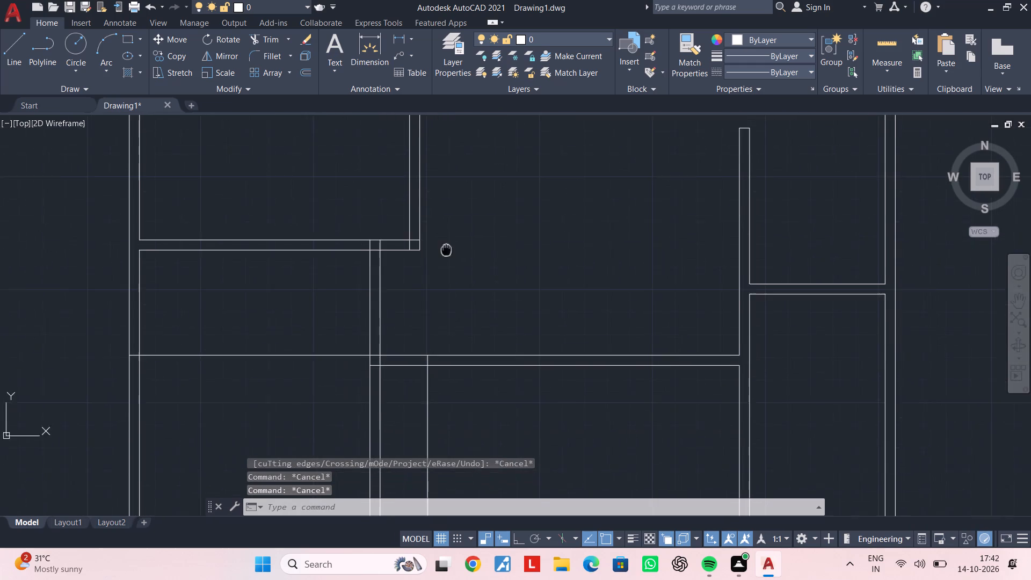
pyautogui.moveTo(446, 247); pyautogui.dragTo(445, 243, button='middle')
pyautogui.press('Escape')
# Examine the overall floor plan and the opening beside the thick upper wall.
pyautogui.scroll(-2, 474, 252)
pyautogui.middleClick(474, 252)
pyautogui.scroll(1, 459, 252)
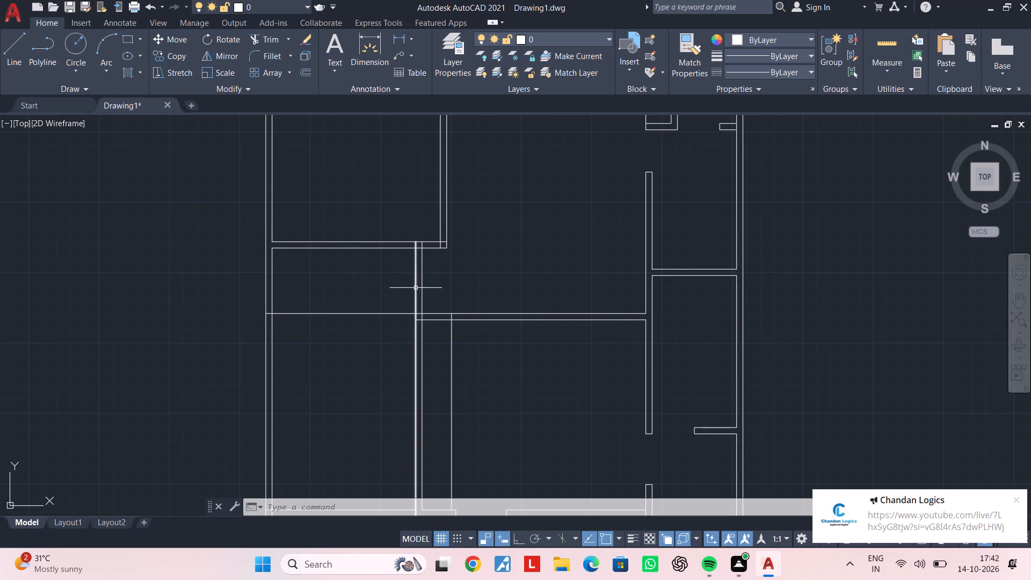
pyautogui.scroll(-4, 427, 310)
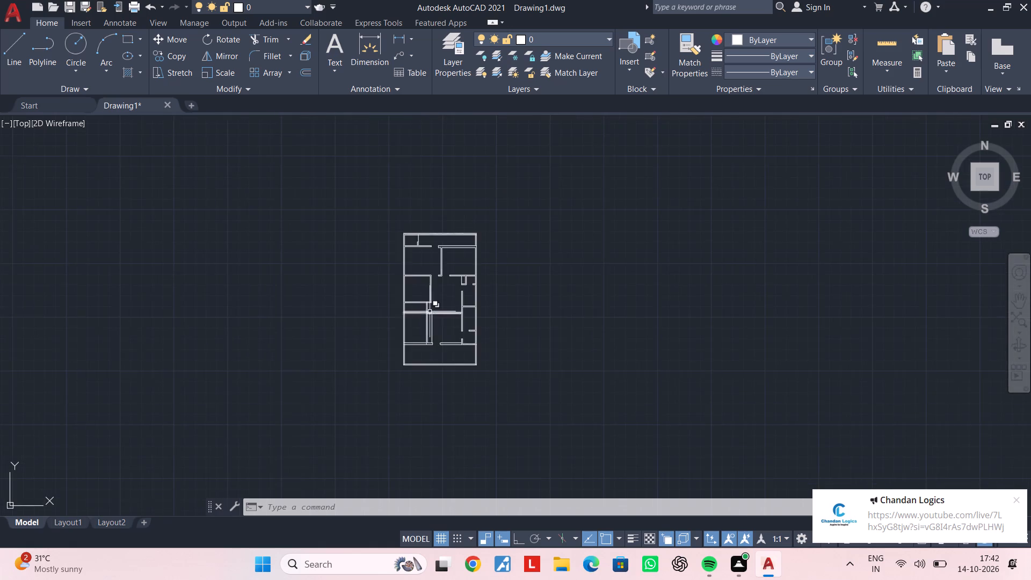
pyautogui.scroll(-1, 432, 313)
pyautogui.scroll(6, 449, 306)
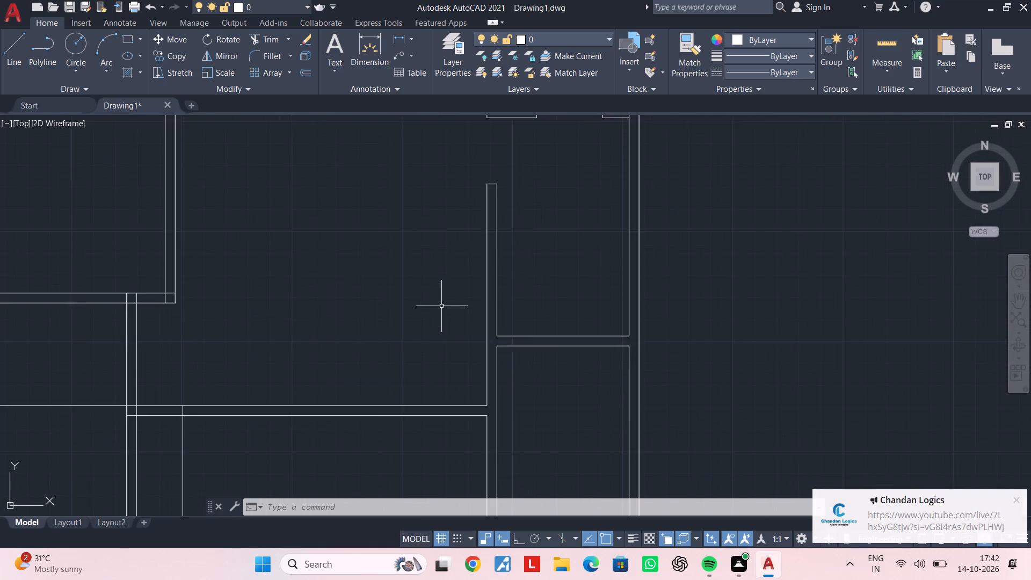
pyautogui.scroll(-4, 442, 306)
pyautogui.moveTo(461, 283); pyautogui.dragTo(465, 334, button='middle')
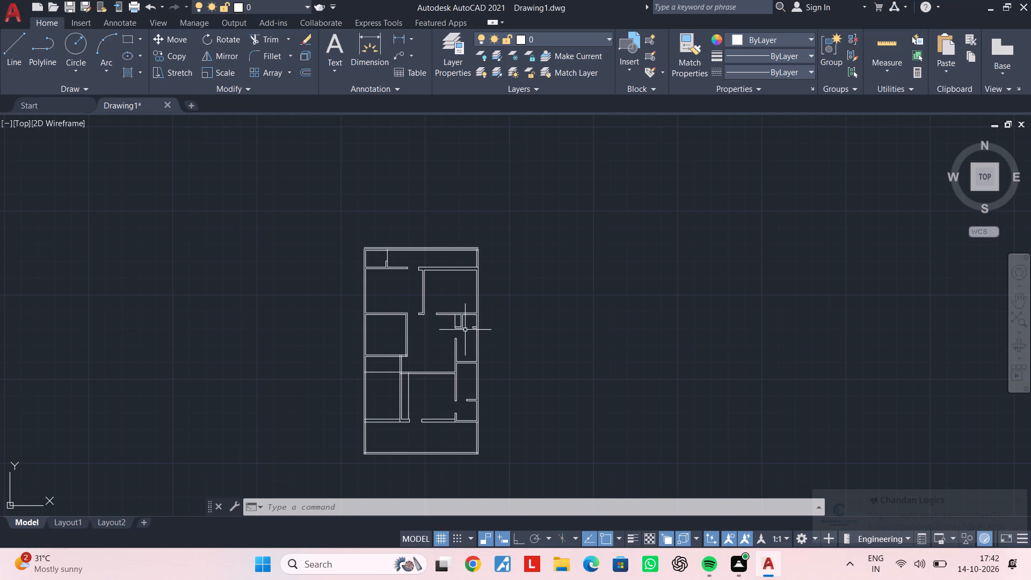
pyautogui.scroll(5, 432, 267)
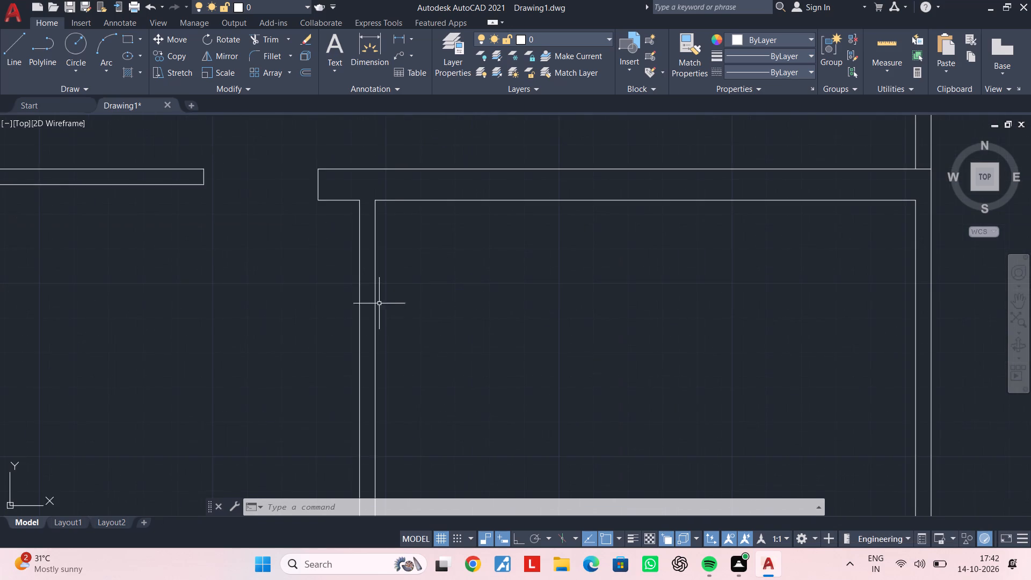
pyautogui.moveTo(379, 303); pyautogui.dragTo(509, 324, button='middle')
pyautogui.scroll(1, 423, 310)
pyautogui.moveTo(345, 186); pyautogui.dragTo(367, 321, button='middle')
pyautogui.moveTo(281, 269); pyautogui.dragTo(354, 274, button='middle')
pyautogui.press('Escape')
pyautogui.scroll(3, 317, 243)
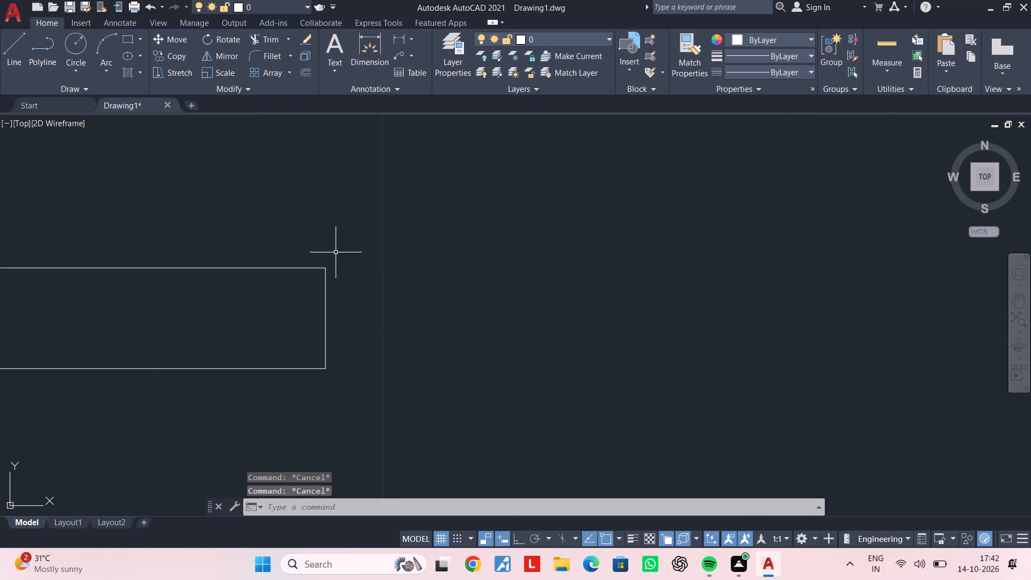
pyautogui.moveTo(415, 284); pyautogui.dragTo(208, 271, button='middle')
pyautogui.scroll(-2, 394, 284)
pyautogui.moveTo(387, 286); pyautogui.dragTo(331, 283, button='middle')
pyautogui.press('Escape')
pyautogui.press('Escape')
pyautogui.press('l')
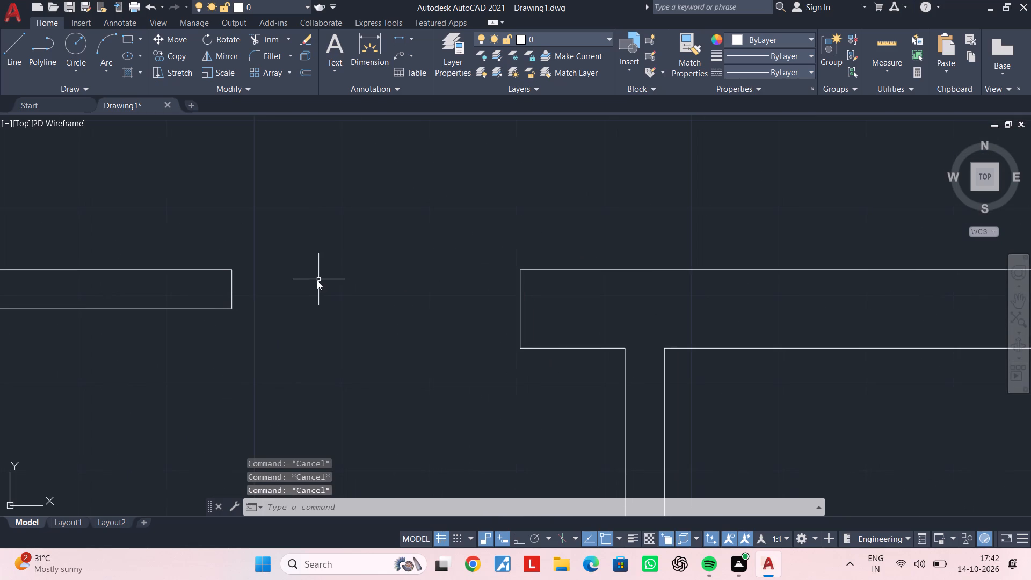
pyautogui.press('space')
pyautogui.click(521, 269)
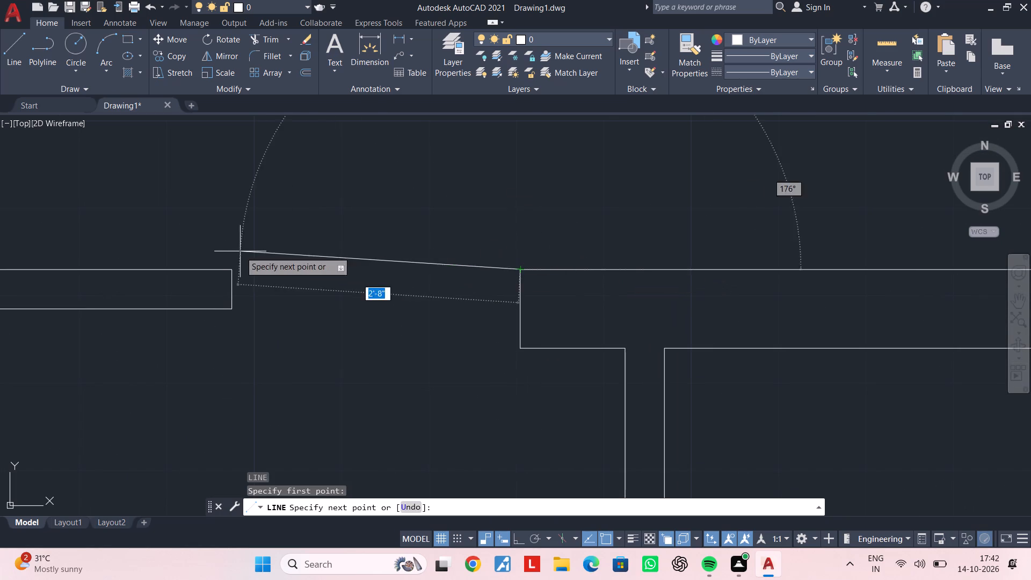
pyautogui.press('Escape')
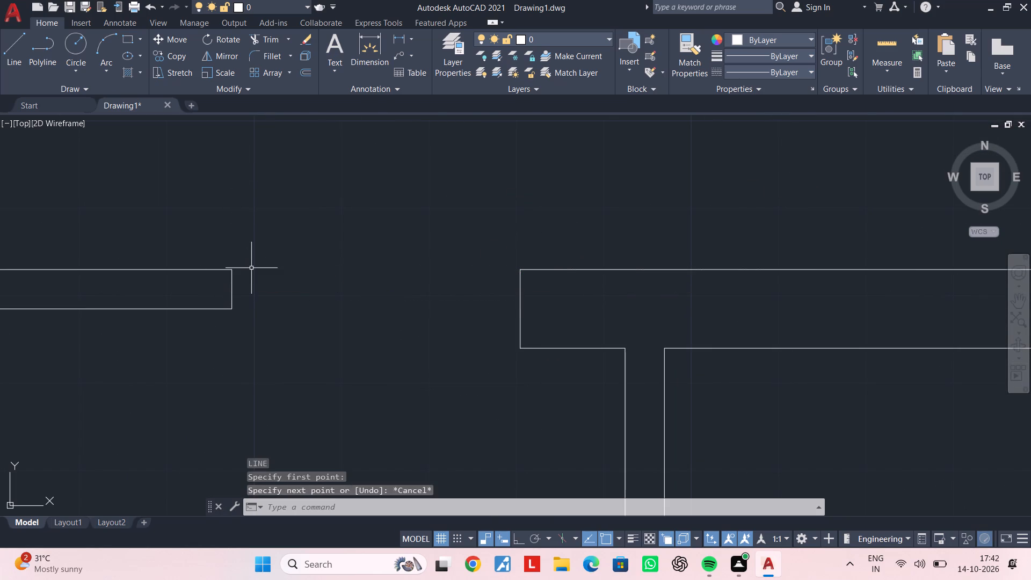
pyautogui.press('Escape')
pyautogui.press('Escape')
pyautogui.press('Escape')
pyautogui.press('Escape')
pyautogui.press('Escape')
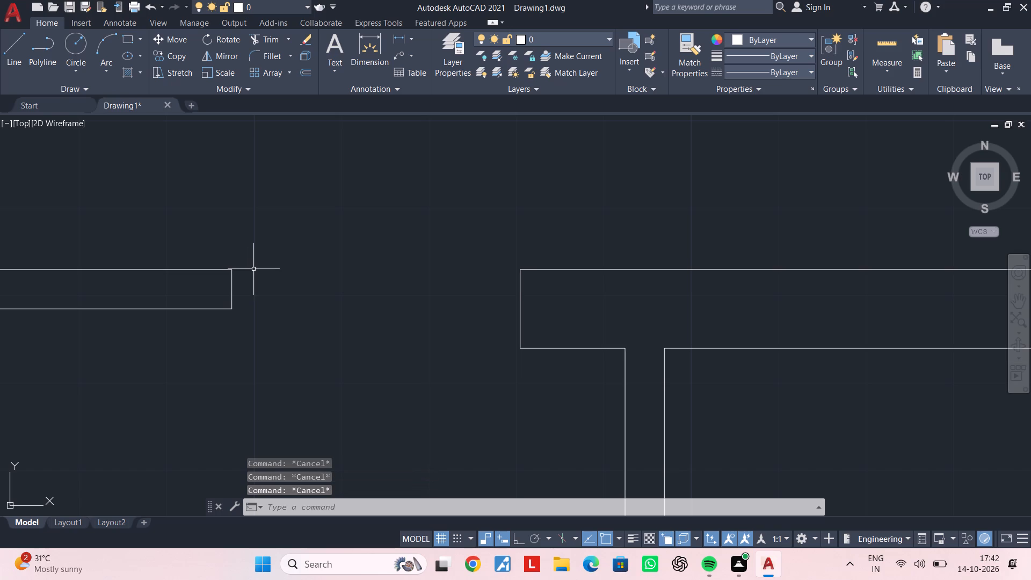
# Offset the single vertical line beside the lower interior wall 3' to the right across the horizontal wall.
pyautogui.press('Escape')
pyautogui.press('Escape')
pyautogui.press('Escape')
pyautogui.press('Escape')
pyautogui.scroll(-2, 412, 343)
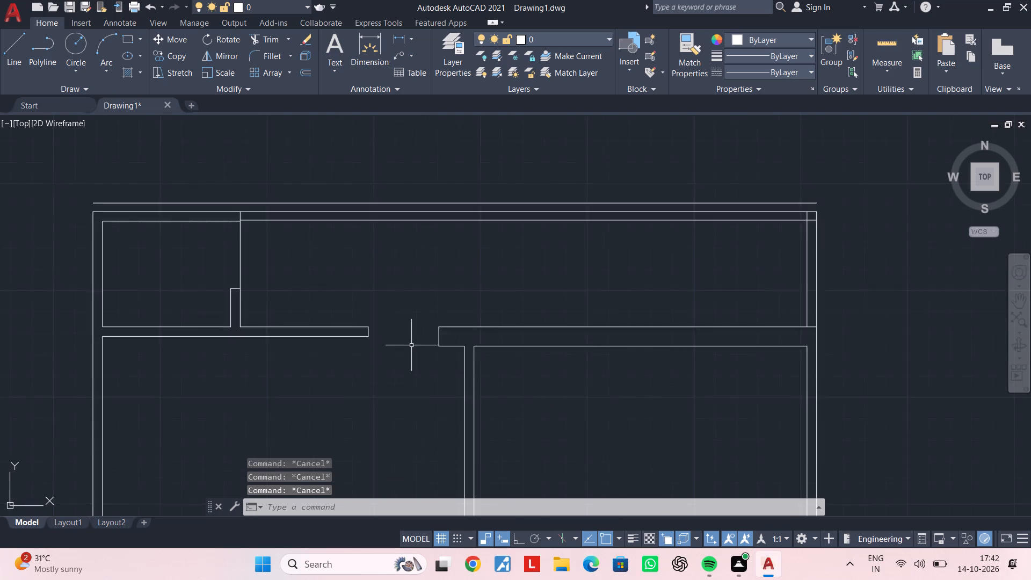
pyautogui.scroll(-3, 411, 345)
pyautogui.moveTo(411, 345); pyautogui.dragTo(408, 172, button='middle')
pyautogui.moveTo(402, 329); pyautogui.dragTo(401, 238, button='middle')
pyautogui.moveTo(441, 359); pyautogui.dragTo(459, 270, button='middle')
pyautogui.scroll(2, 441, 336)
pyautogui.moveTo(411, 331); pyautogui.dragTo(466, 318, button='middle')
pyautogui.scroll(2, 405, 261)
pyautogui.moveTo(440, 298); pyautogui.dragTo(412, 336, button='middle')
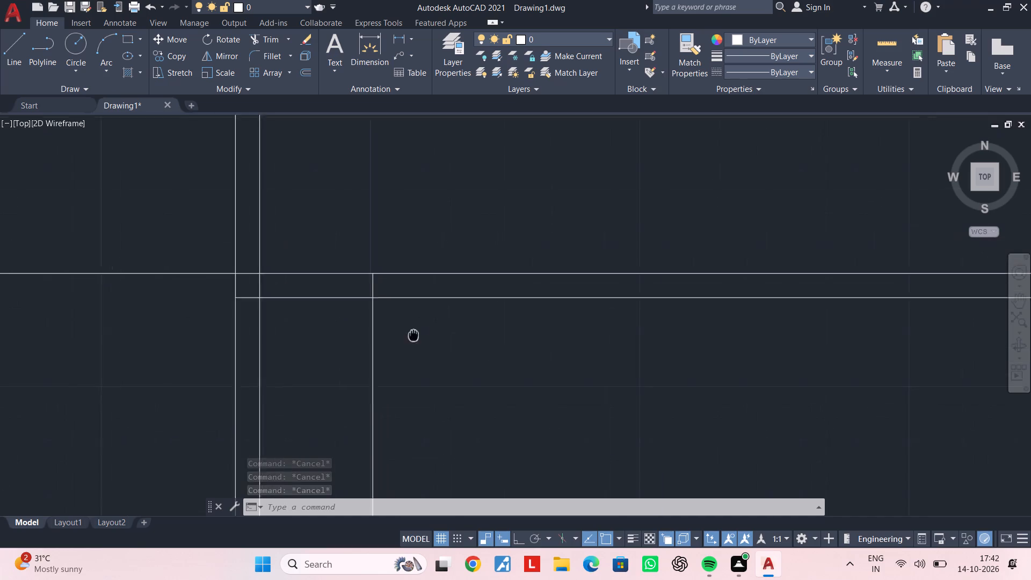
pyautogui.moveTo(412, 336); pyautogui.dragTo(401, 349, button='middle')
pyautogui.press('Escape')
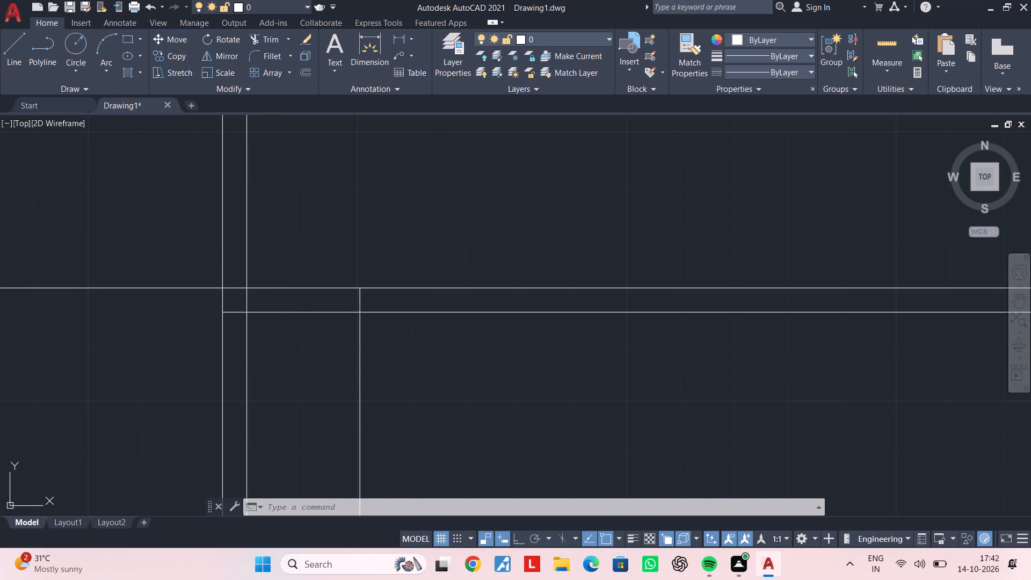
pyautogui.press('Escape')
pyautogui.moveTo(414, 344); pyautogui.dragTo(321, 354, button='middle')
pyautogui.press('Escape')
pyautogui.press('Escape')
pyautogui.press('Escape')
pyautogui.press('Escape')
pyautogui.press('Escape')
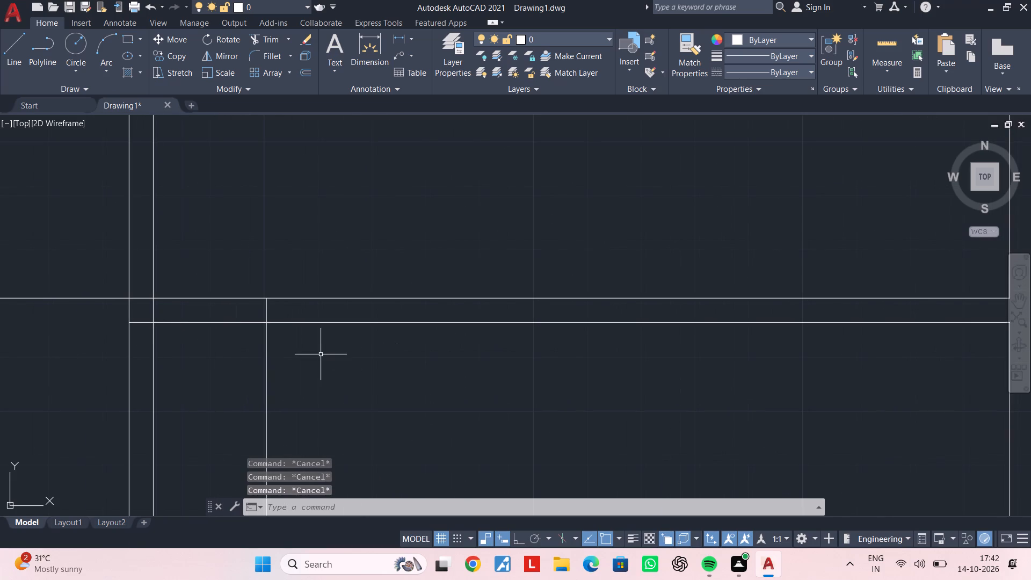
pyautogui.press('Escape')
pyautogui.press('Escape')
pyautogui.write("of 3'")
pyautogui.press('Return')
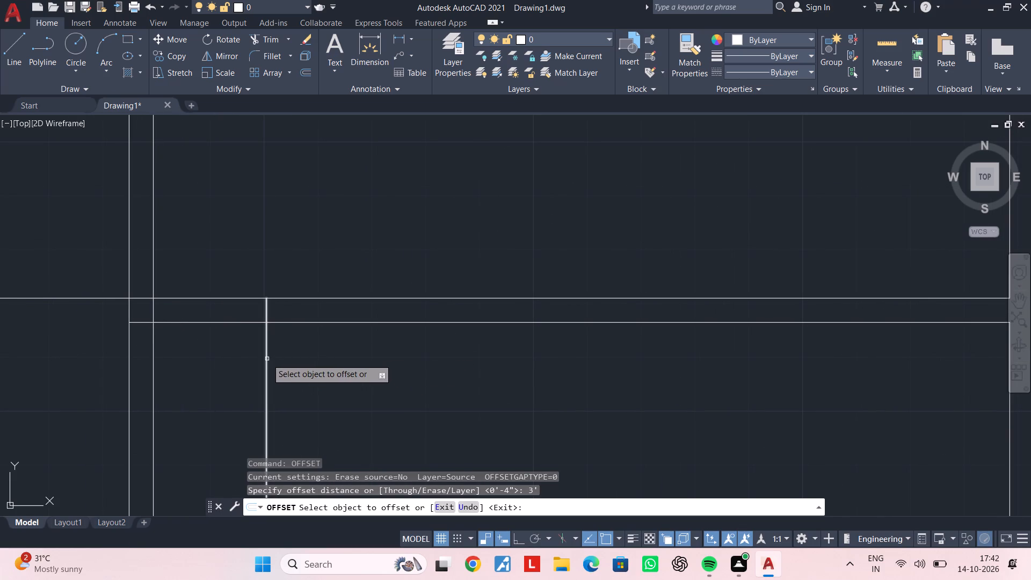
pyautogui.click(267, 359)
pyautogui.click(492, 359)
pyautogui.press('Escape')
pyautogui.press('Escape')
# Trim the offset line below the horizontal wall and both wall lines between the verticals to open a 3' doorway.
pyautogui.write('tr')
pyautogui.press('space')
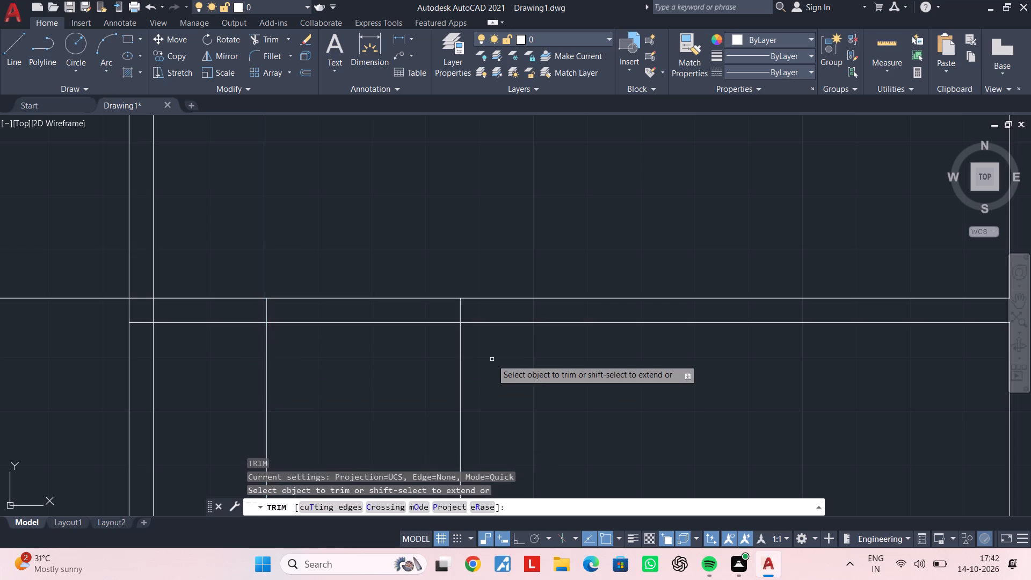
pyautogui.click(501, 357)
pyautogui.click(424, 358)
pyautogui.click(401, 358)
pyautogui.click(391, 274)
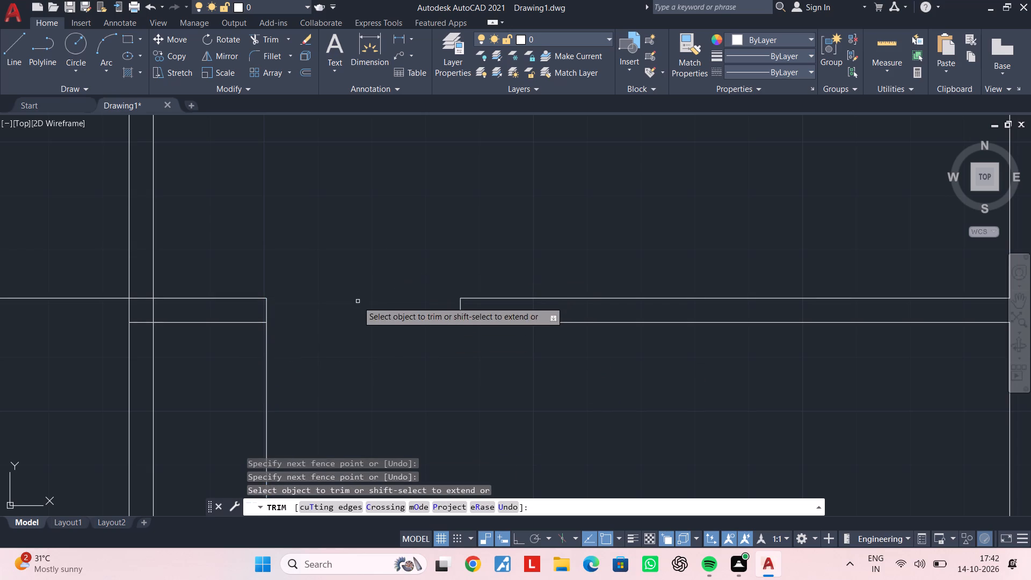
pyautogui.moveTo(359, 302); pyautogui.dragTo(456, 305, button='middle')
pyautogui.press('Escape')
pyautogui.moveTo(340, 325); pyautogui.dragTo(410, 324, button='middle')
pyautogui.press('Escape')
pyautogui.press('Escape')
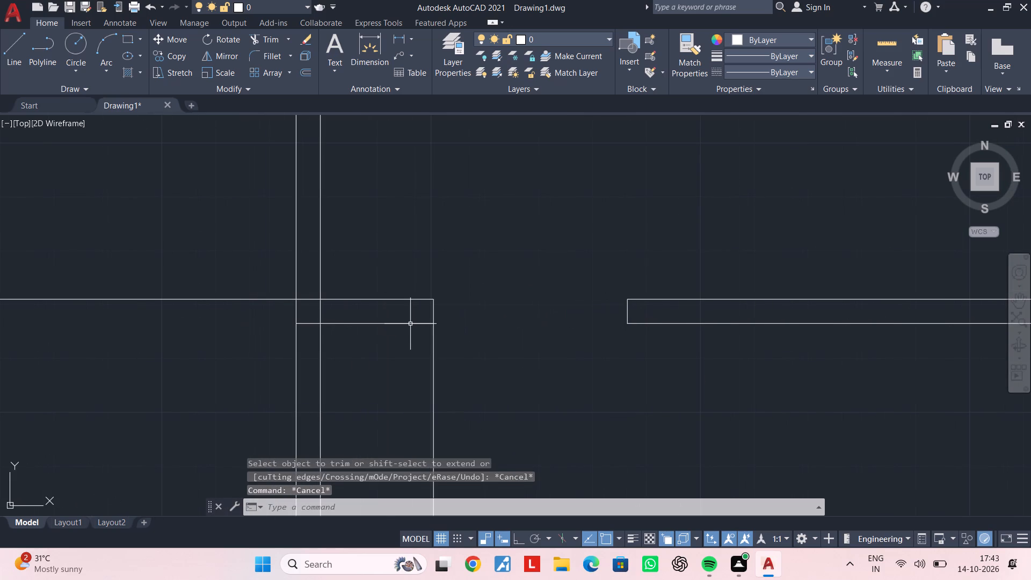
# Offset the lower line of the short wall stub left of the new doorway 4.5" downward.
pyautogui.write('of 4.5"')
pyautogui.press('Return')
pyautogui.click(415, 323)
pyautogui.click(390, 362)
pyautogui.press('Escape')
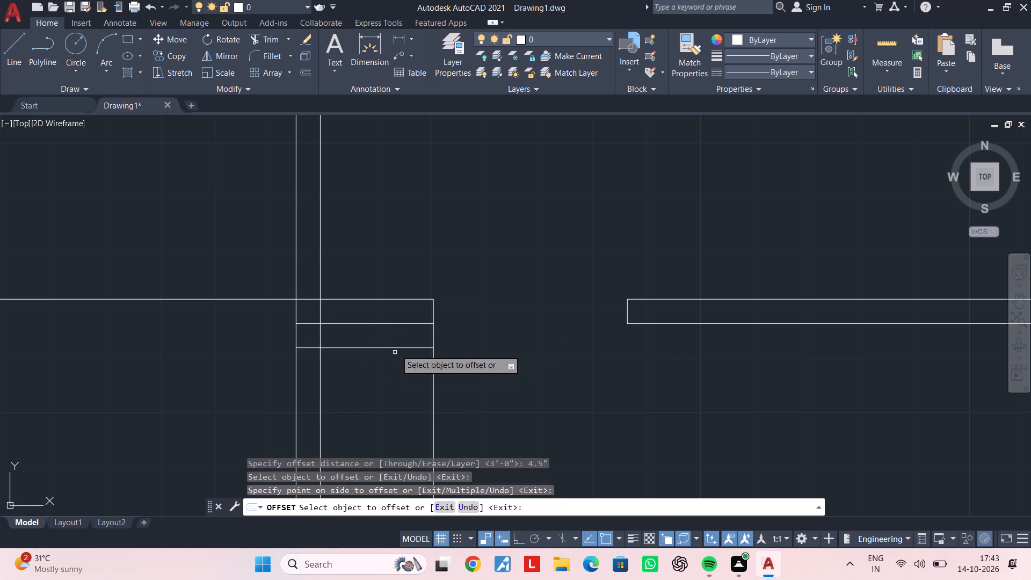
# Delete the stub's original lower line above the new offset line.
pyautogui.click(394, 326)
pyautogui.click(394, 318)
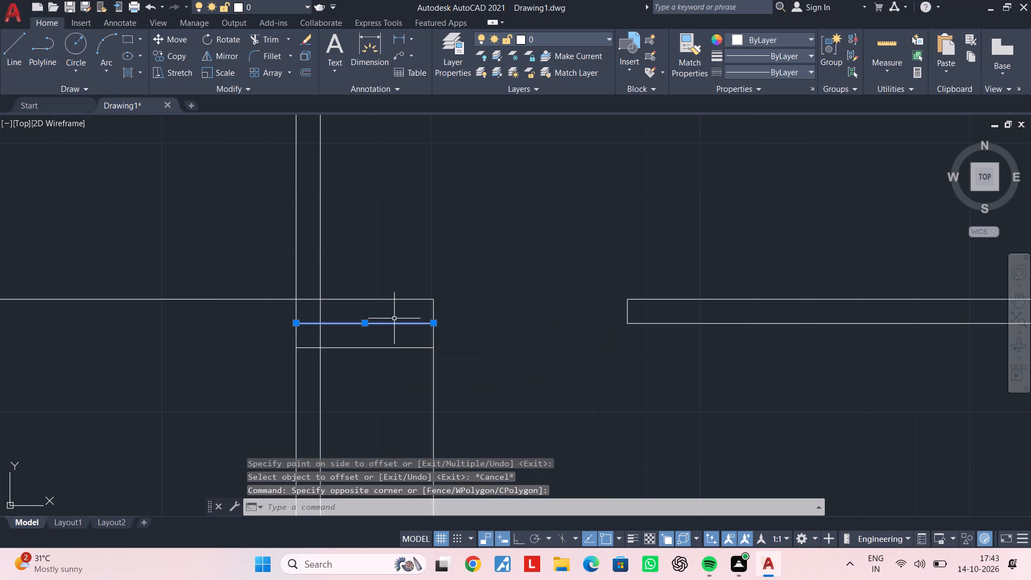
pyautogui.press('Delete')
pyautogui.press('Escape')
pyautogui.press('Escape')
pyautogui.press('Escape')
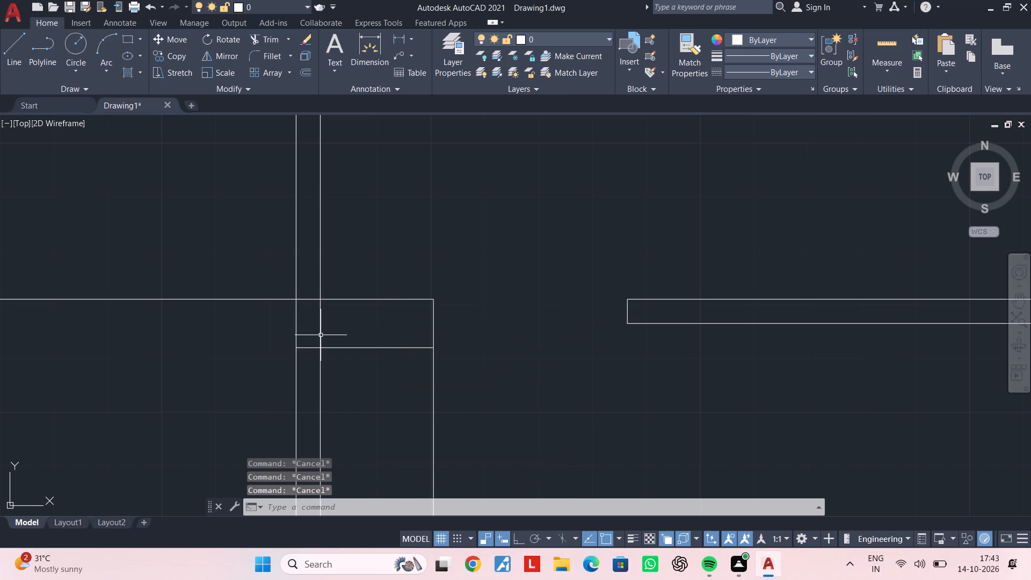
# Trim the stub's new lower line where it crosses the vertical wall.
pyautogui.write('tr')
pyautogui.press('space')
pyautogui.scroll(2, 308, 346)
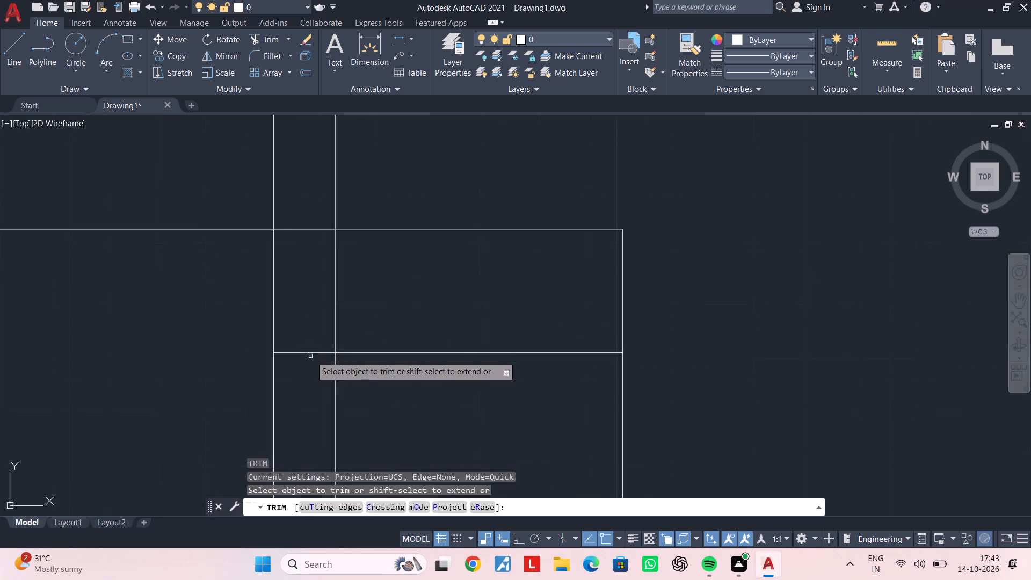
pyautogui.click(311, 384)
pyautogui.click(314, 288)
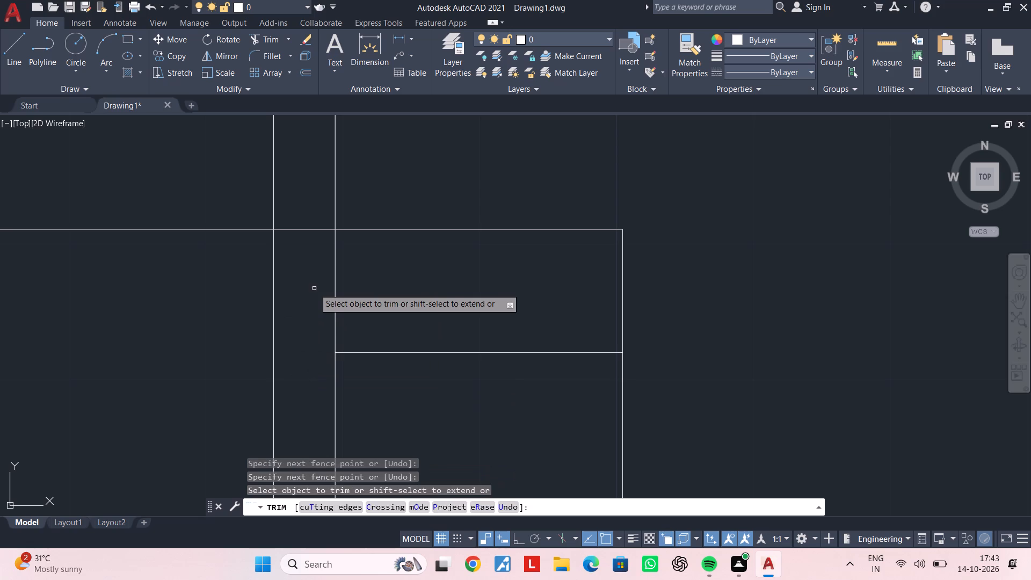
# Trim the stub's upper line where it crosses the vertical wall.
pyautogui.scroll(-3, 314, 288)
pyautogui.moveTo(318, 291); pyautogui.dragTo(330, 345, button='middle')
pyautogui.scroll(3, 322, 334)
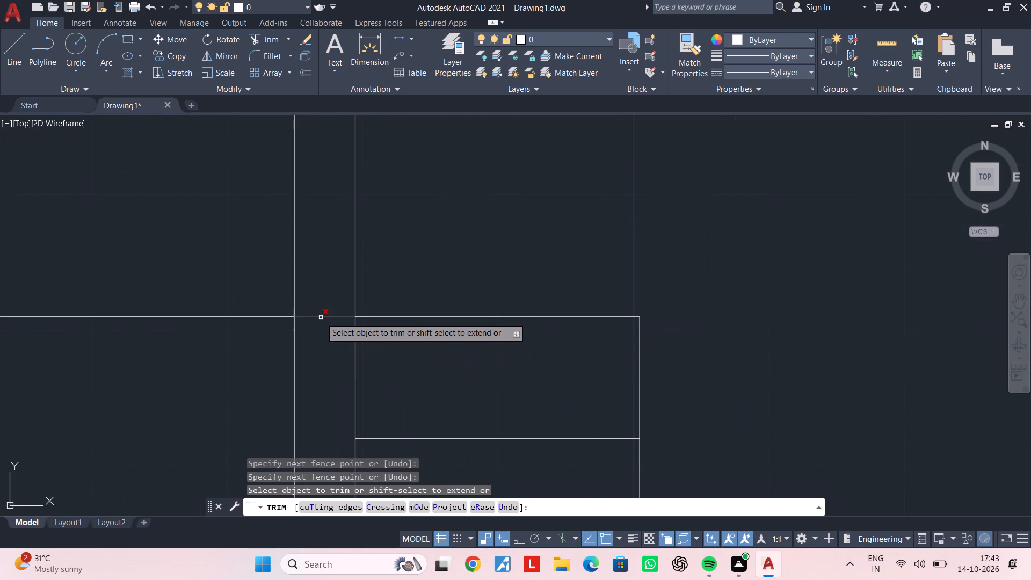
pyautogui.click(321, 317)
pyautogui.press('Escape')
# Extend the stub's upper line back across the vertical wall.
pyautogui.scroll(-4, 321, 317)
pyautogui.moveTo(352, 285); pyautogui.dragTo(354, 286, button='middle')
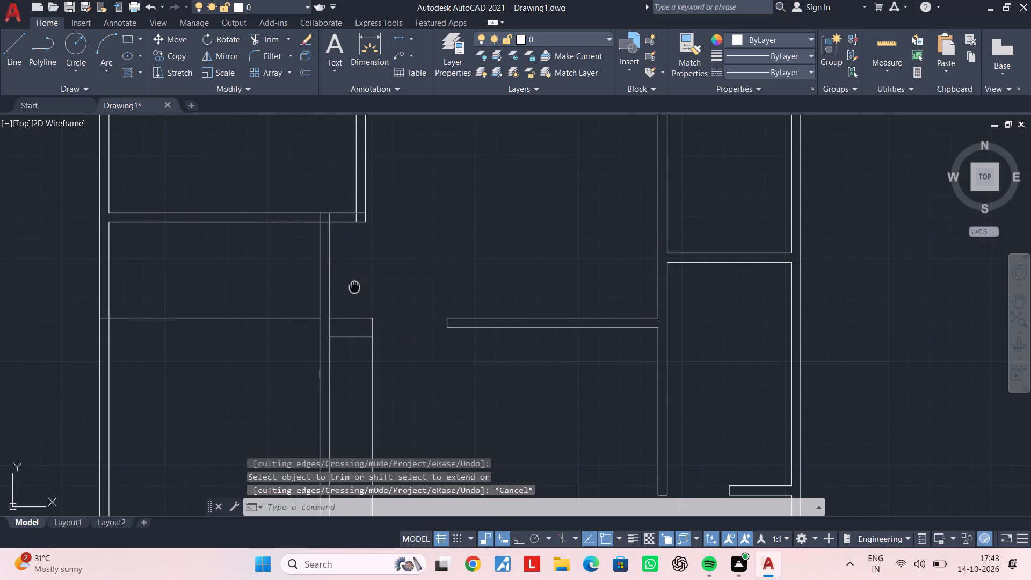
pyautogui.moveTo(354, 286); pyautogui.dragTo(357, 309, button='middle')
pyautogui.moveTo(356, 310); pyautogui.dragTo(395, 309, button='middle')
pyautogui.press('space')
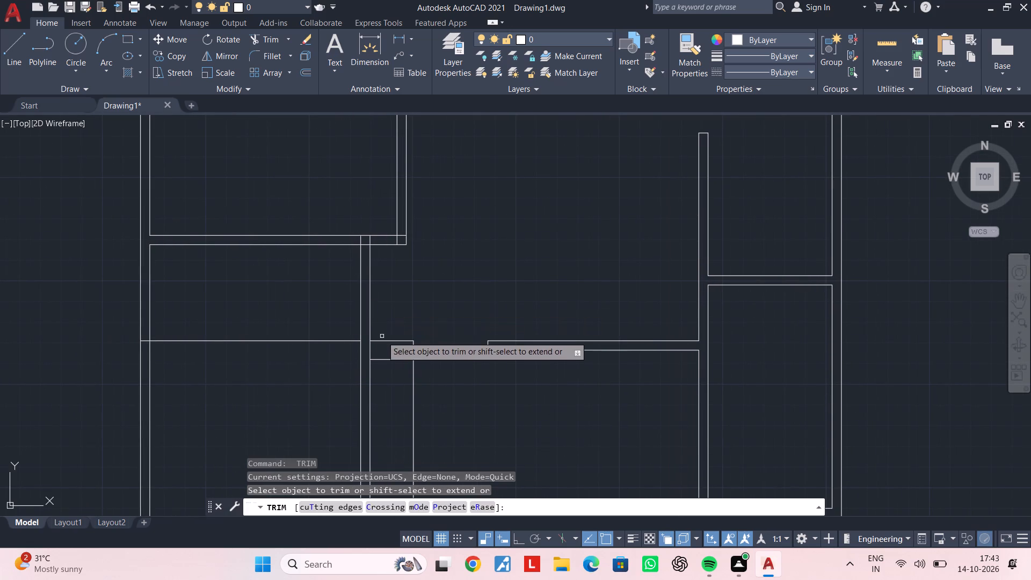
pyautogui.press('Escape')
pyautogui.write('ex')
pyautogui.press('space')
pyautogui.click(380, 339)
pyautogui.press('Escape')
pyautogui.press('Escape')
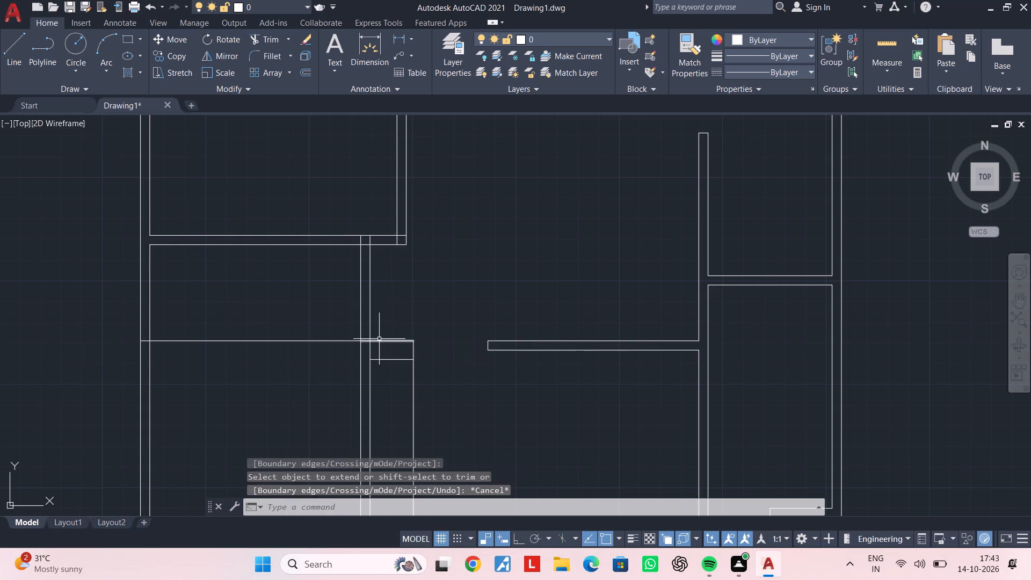
# Trim the vertical wall's right line between the stub and the middle-left room's bottom wall.
pyautogui.write('tr')
pyautogui.press('space')
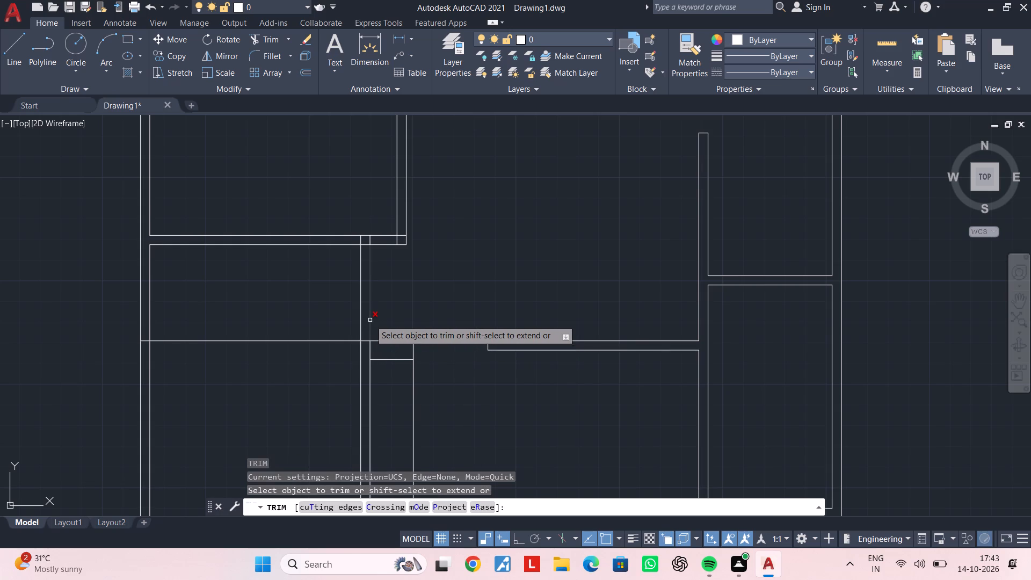
pyautogui.click(370, 320)
pyautogui.press('Escape')
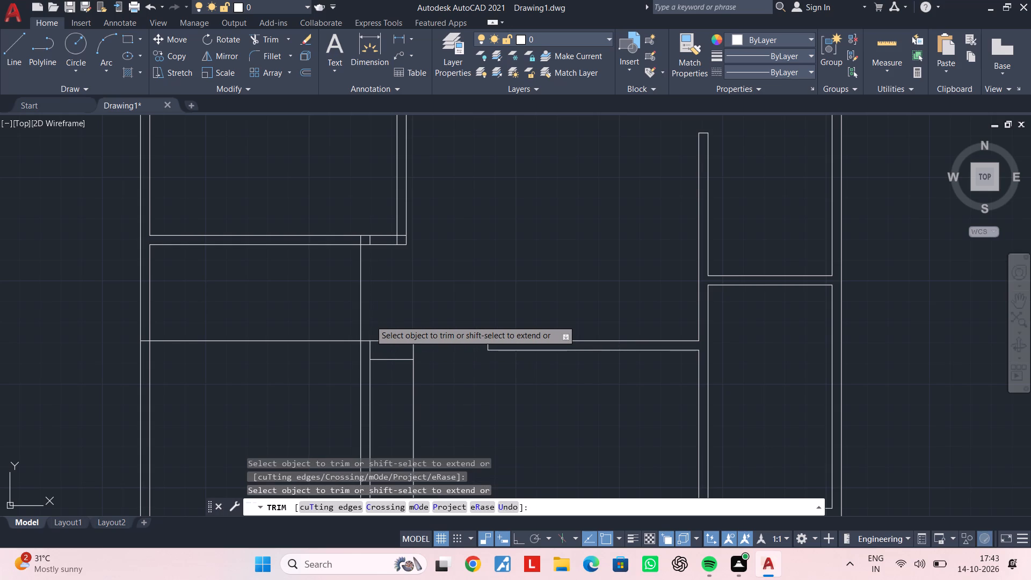
pyautogui.press('Escape')
pyautogui.moveTo(390, 293); pyautogui.dragTo(392, 327, button='middle')
pyautogui.press('Escape')
pyautogui.press('Escape')
pyautogui.press('Escape')
pyautogui.press('Escape')
pyautogui.press('Escape')
pyautogui.press('Escape')
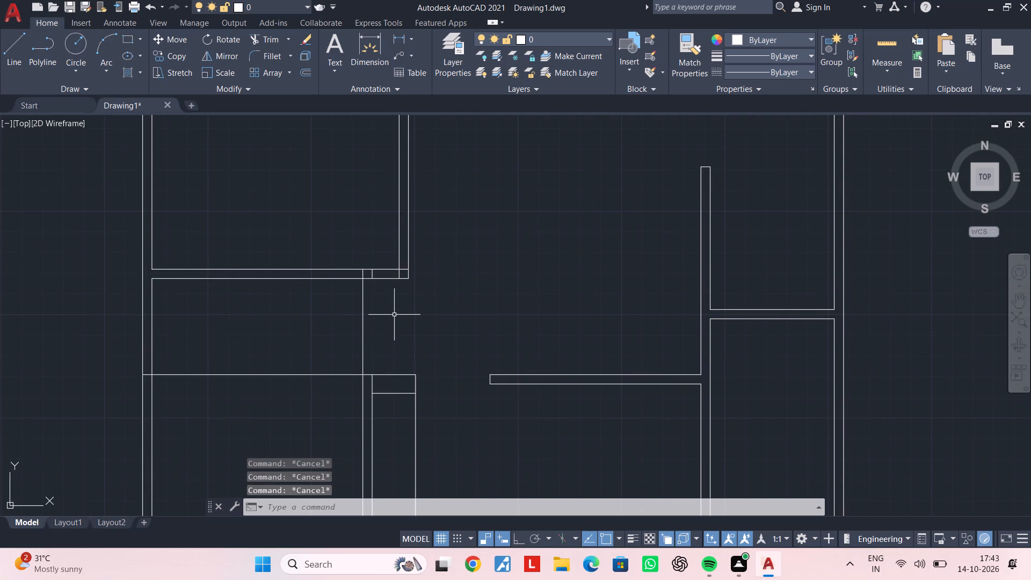
pyautogui.press('Escape')
pyautogui.press('Escape')
# Offset the remaining vertical line below the middle-left room 3' to the left across the room's bottom wall.
pyautogui.moveTo(394, 315); pyautogui.dragTo(398, 390, button='middle')
pyautogui.scroll(1, 384, 368)
pyautogui.moveTo(384, 369); pyautogui.dragTo(453, 359, button='middle')
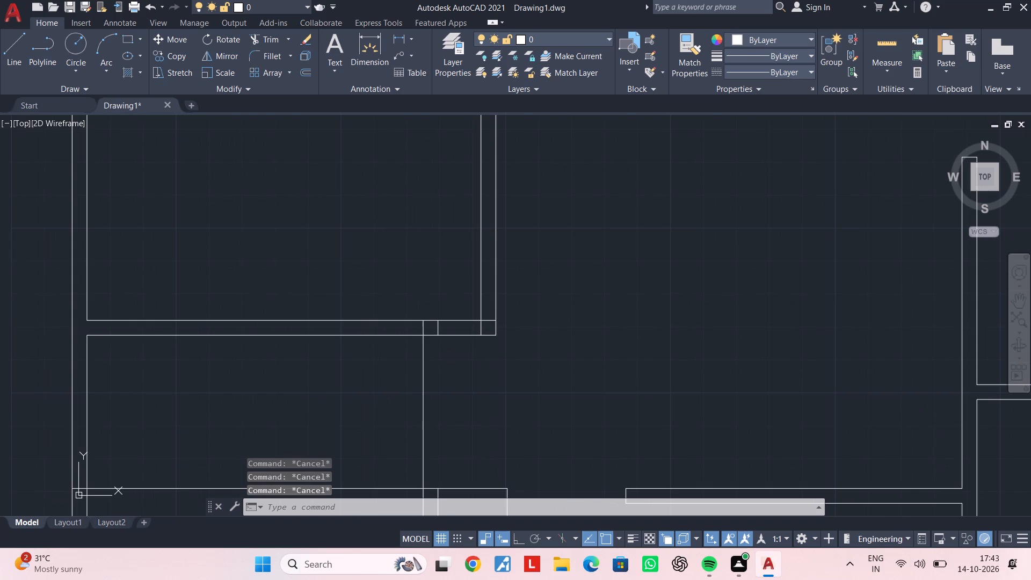
pyautogui.moveTo(454, 359); pyautogui.dragTo(454, 375, button='middle')
pyautogui.moveTo(381, 368); pyautogui.dragTo(454, 367, button='middle')
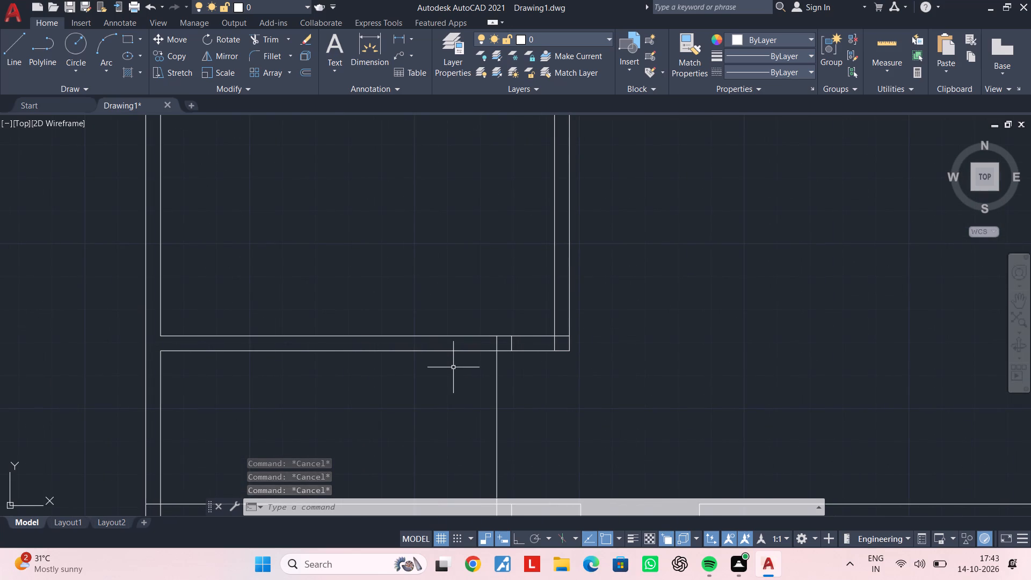
pyautogui.press('Escape')
pyautogui.press('Escape')
pyautogui.write('of')
pyautogui.press('space')
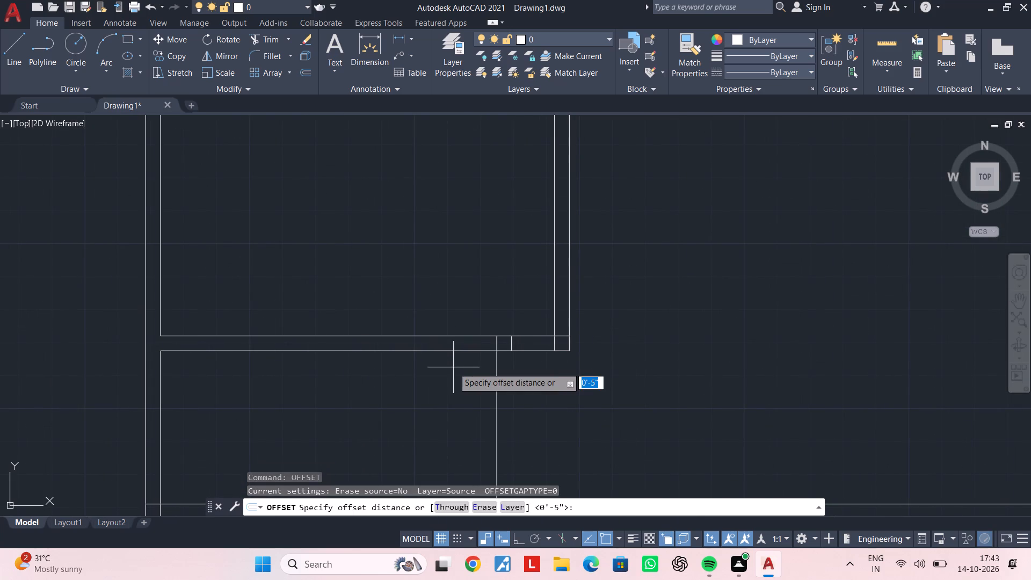
pyautogui.write("3'")
pyautogui.press('Return')
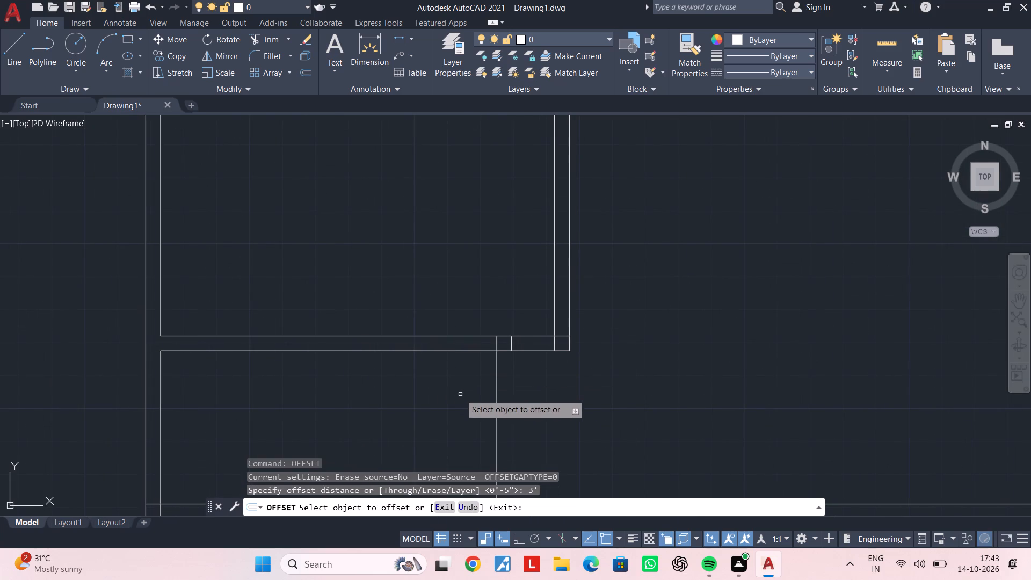
pyautogui.click(498, 387)
pyautogui.click(425, 389)
pyautogui.press('Escape')
pyautogui.press('Escape')
# Trim the offset line below the middle-left room's bottom wall and both wall lines between the verticals to open a 3' doorway.
pyautogui.write('tr')
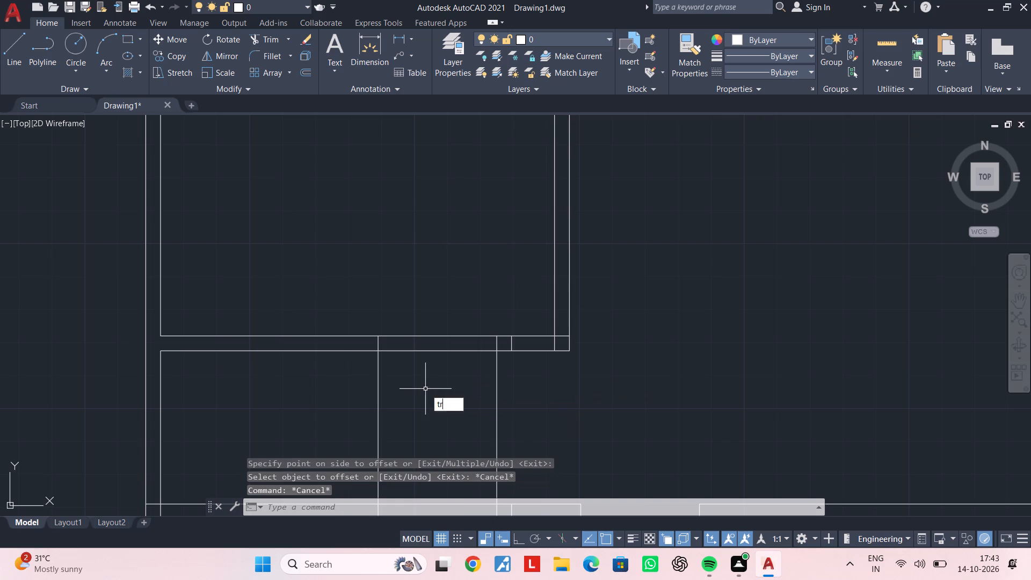
pyautogui.press('space')
pyautogui.click(435, 389)
pyautogui.click(361, 397)
pyautogui.click(427, 386)
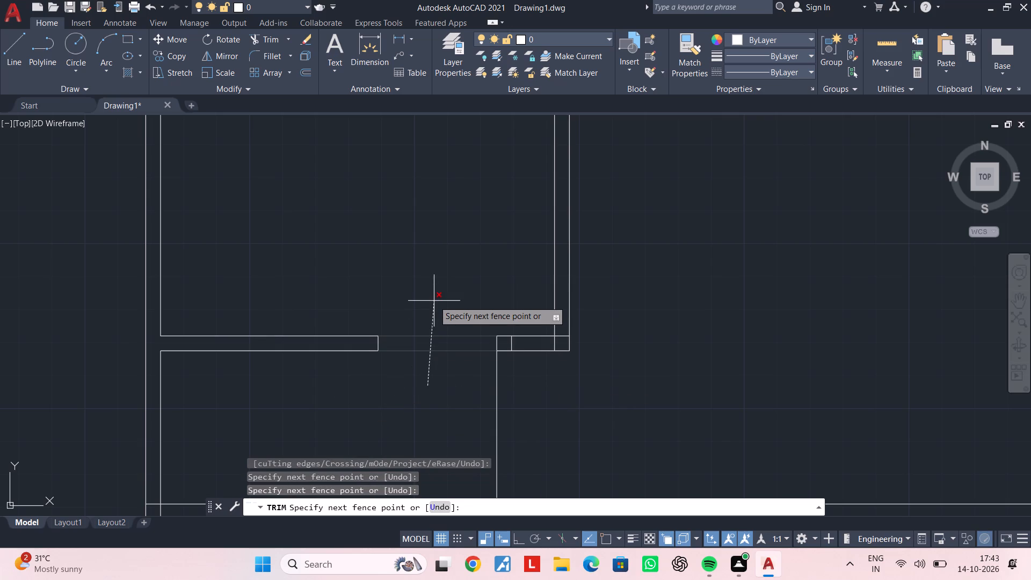
pyautogui.click(434, 301)
# Trim the two short vertical lines left inside the wall piece at the middle-left room's bottom right corner.
pyautogui.scroll(1, 503, 347)
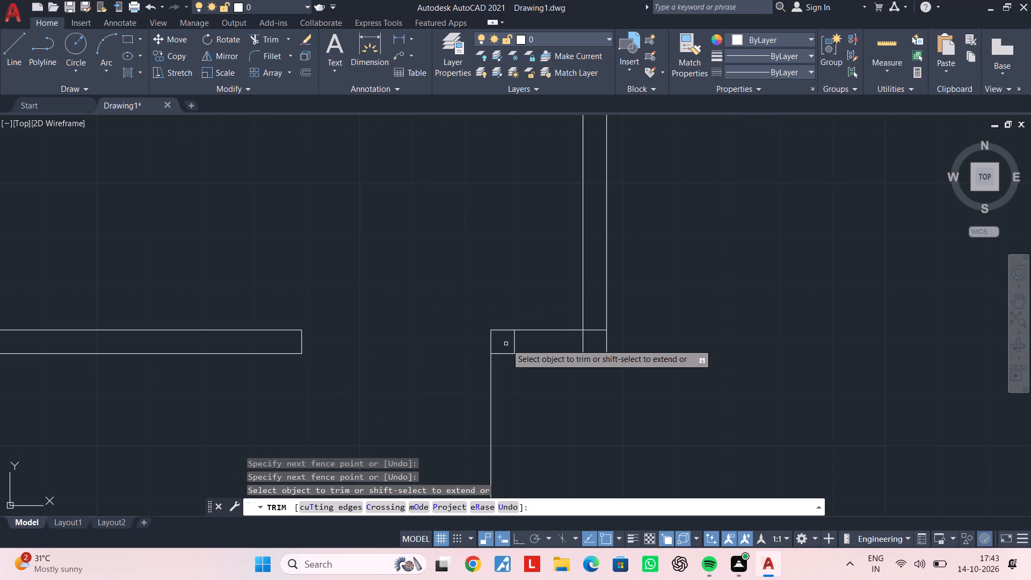
pyautogui.click(513, 342)
pyautogui.scroll(-2, 514, 343)
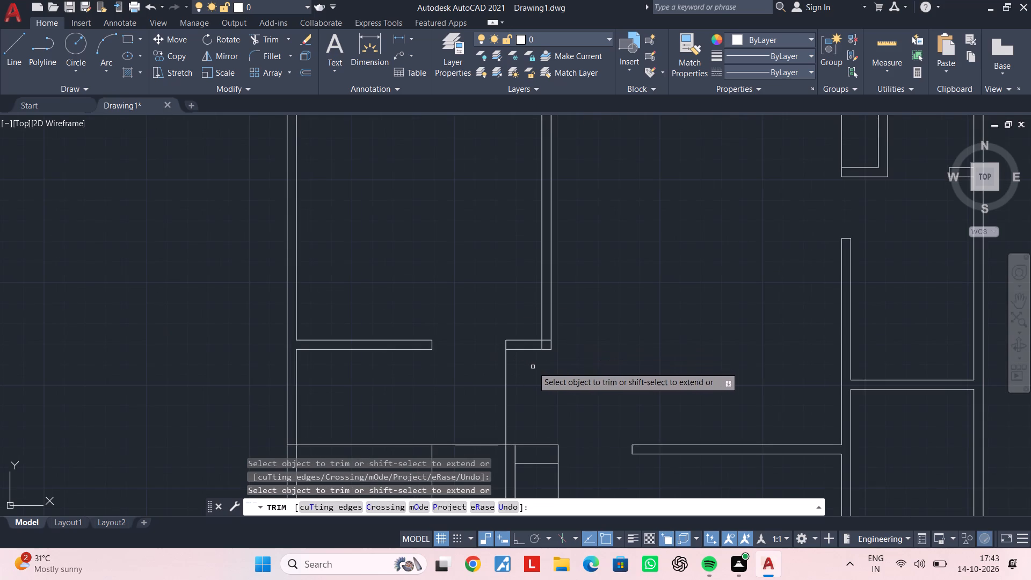
pyautogui.moveTo(534, 366); pyautogui.dragTo(487, 373, button='middle')
pyautogui.scroll(3, 498, 350)
pyautogui.click(479, 359)
pyautogui.click(456, 363)
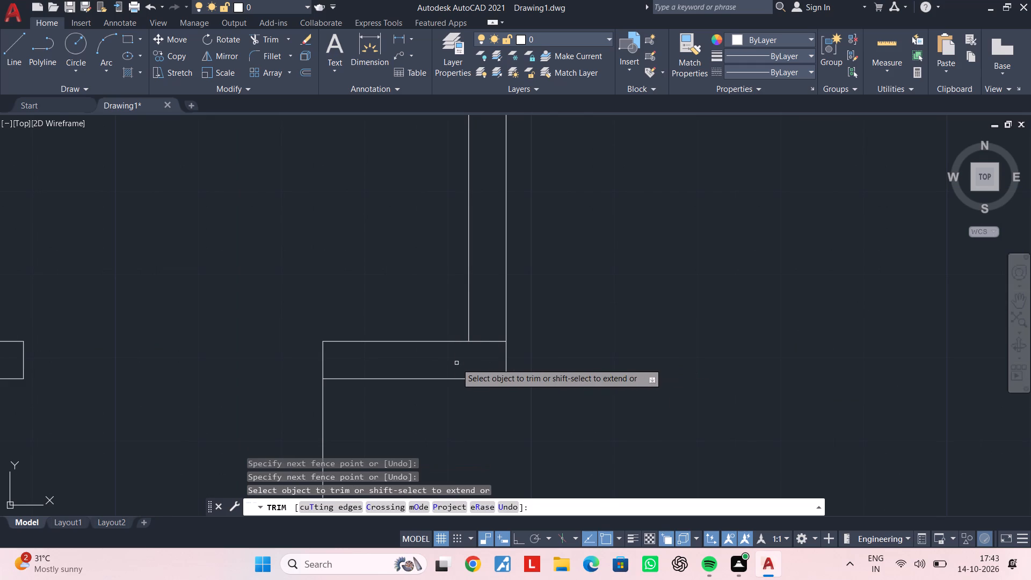
pyautogui.press('Escape')
pyautogui.press('Escape')
pyautogui.scroll(-3, 464, 361)
pyautogui.moveTo(470, 360); pyautogui.dragTo(463, 390, button='middle')
pyautogui.press('Escape')
pyautogui.press('Escape')
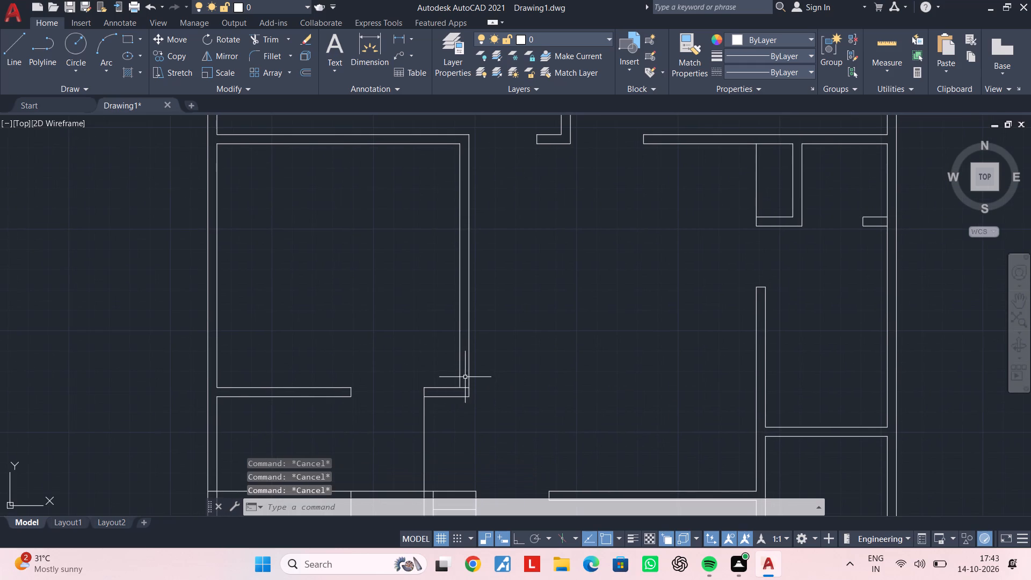
pyautogui.press('Escape')
pyautogui.press('Escape')
pyautogui.press('Escape')
# Extend the inner line of the middle-left room's top wall to the outer line of its right wall.
pyautogui.moveTo(500, 303); pyautogui.dragTo(498, 328, button='middle')
pyautogui.press('Escape')
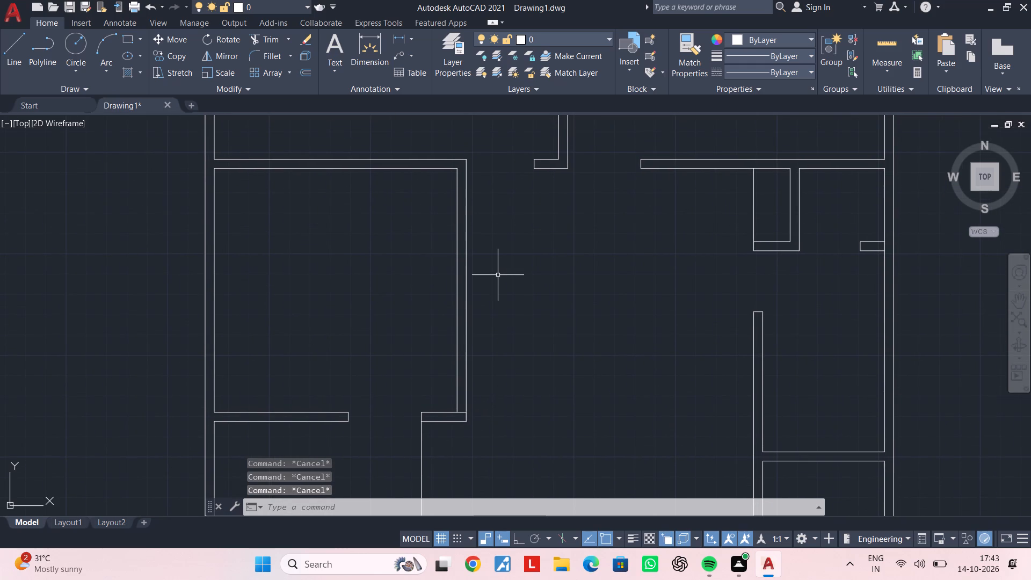
pyautogui.press('Escape')
pyautogui.press('Escape')
pyautogui.press('Escape')
pyautogui.press('Escape')
pyautogui.write('ex')
pyautogui.press('space')
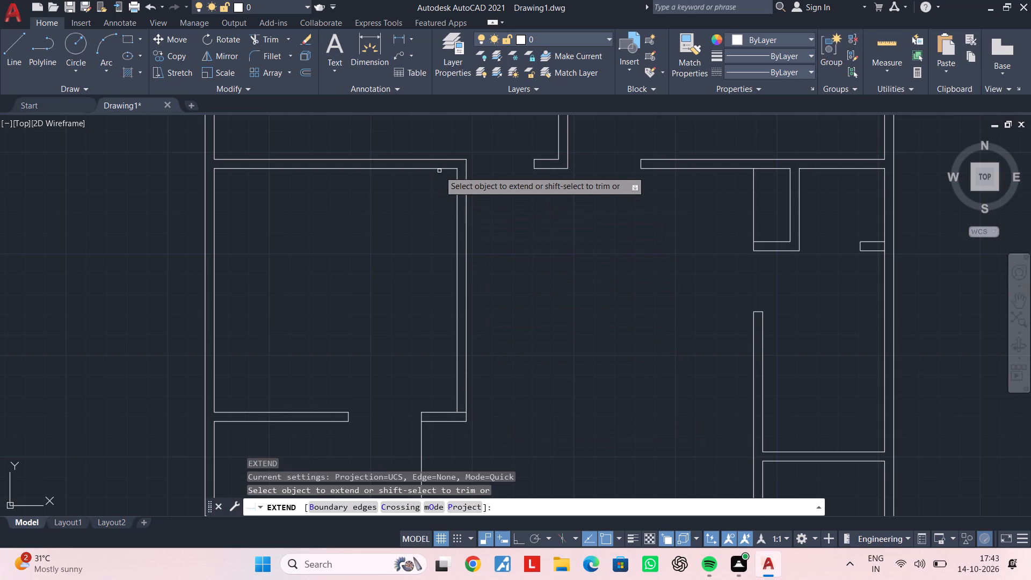
pyautogui.click(439, 169)
pyautogui.press('Escape')
pyautogui.press('Escape')
pyautogui.press('Escape')
pyautogui.press('Escape')
# Offset the inner line of the middle-left room's top wall 3' downward into the room.
pyautogui.write('of')
pyautogui.press('space')
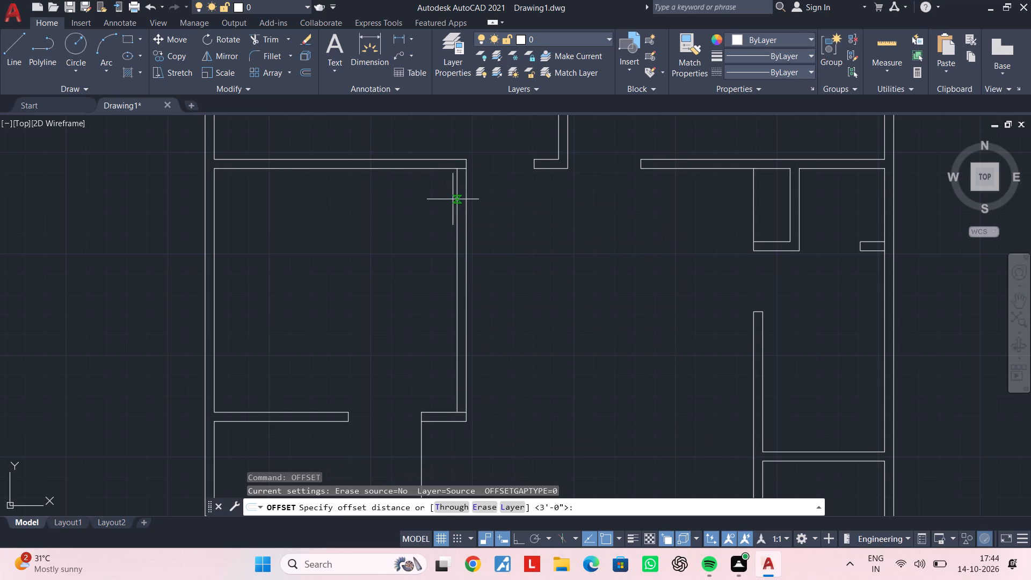
pyautogui.write("3'")
pyautogui.press('Return')
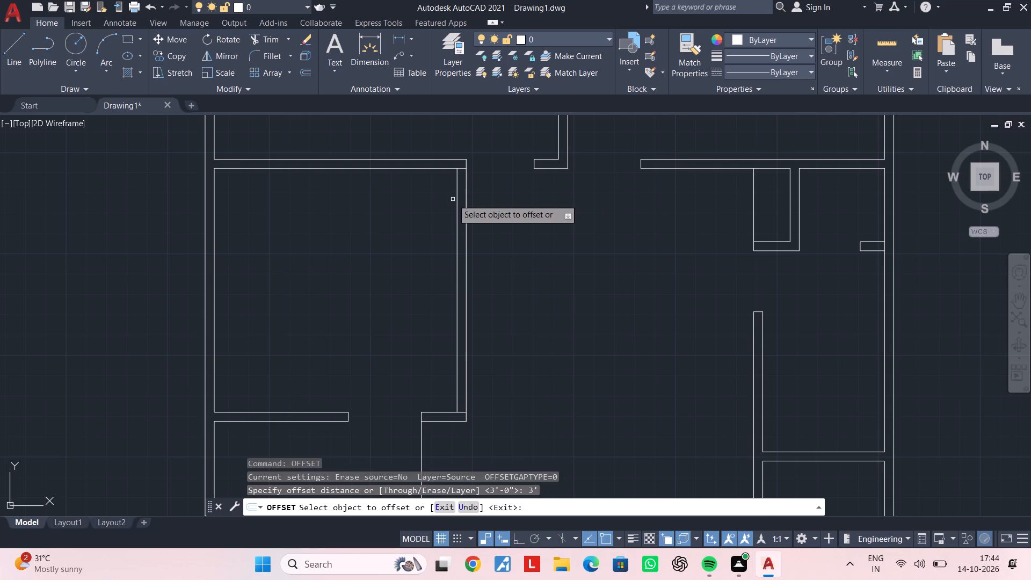
pyautogui.click(435, 169)
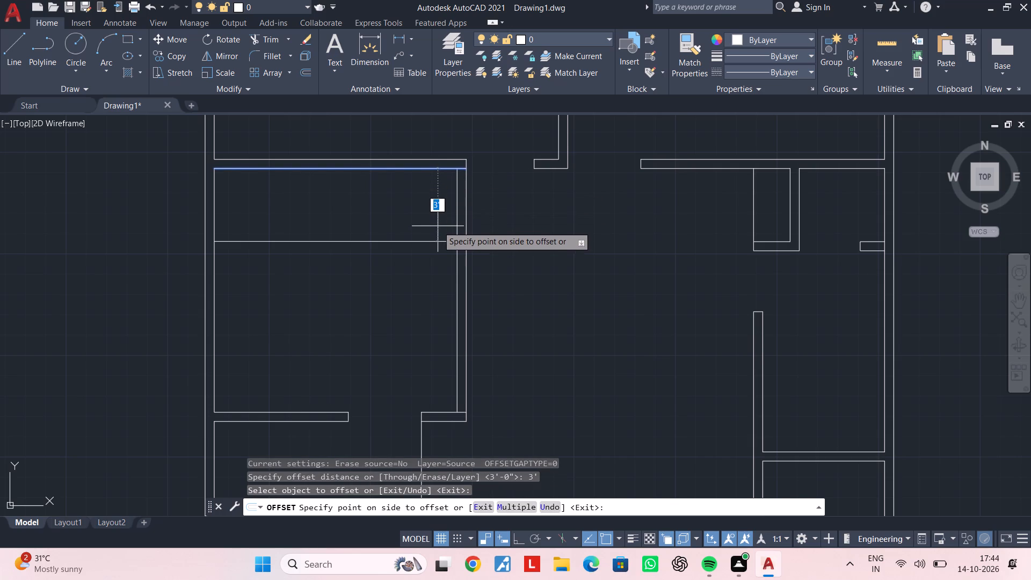
pyautogui.click(438, 227)
pyautogui.press('Escape')
pyautogui.press('Escape')
# Trim the offset line inside the middle-left room and both right wall lines below it, leaving a closed 3' wall stub.
pyautogui.write('tr')
pyautogui.press('space')
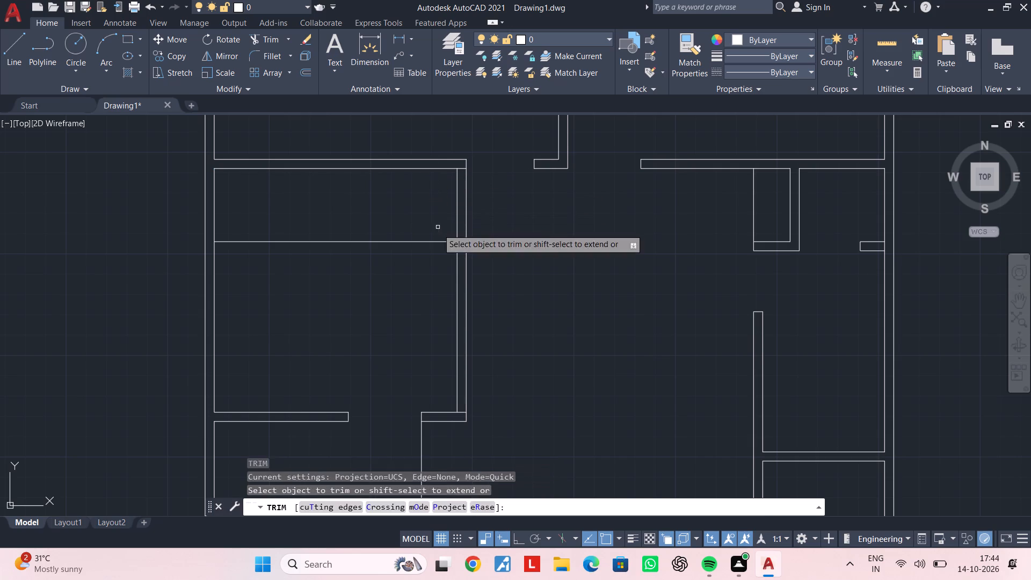
pyautogui.click(437, 267)
pyautogui.click(432, 223)
pyautogui.click(426, 318)
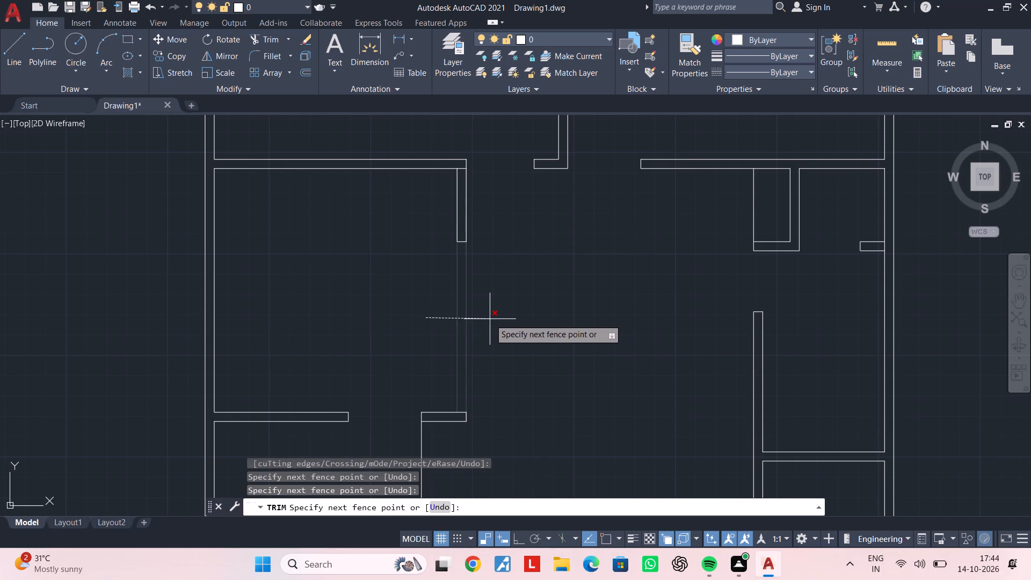
pyautogui.click(490, 319)
pyautogui.press('Escape')
pyautogui.press('Escape')
pyautogui.press('Escape')
# Draw a vertical line about 7' long from the stub's outer lower corner to the wall piece at the room's bottom right corner.
pyautogui.press('l')
pyautogui.press('space')
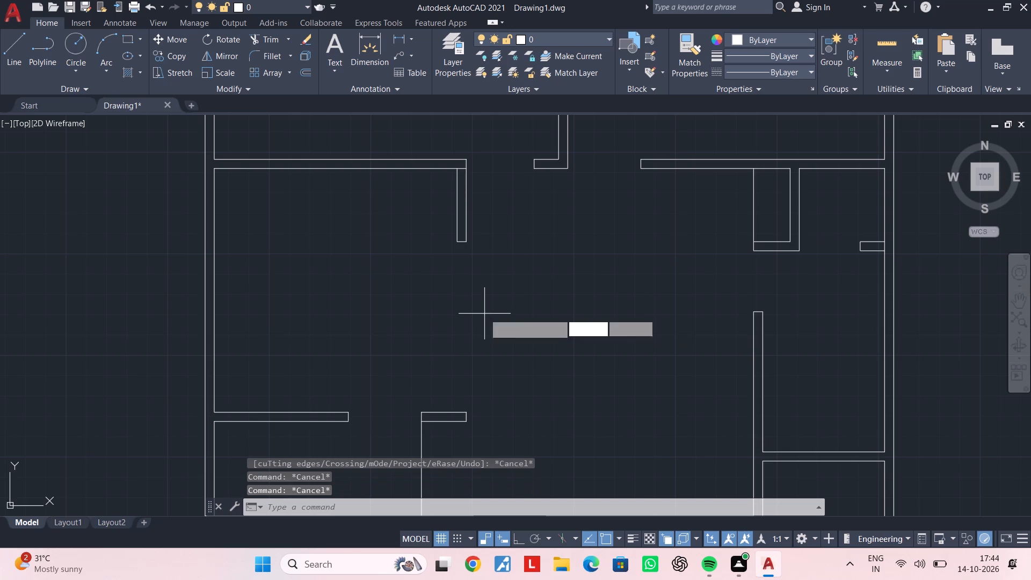
pyautogui.click(469, 242)
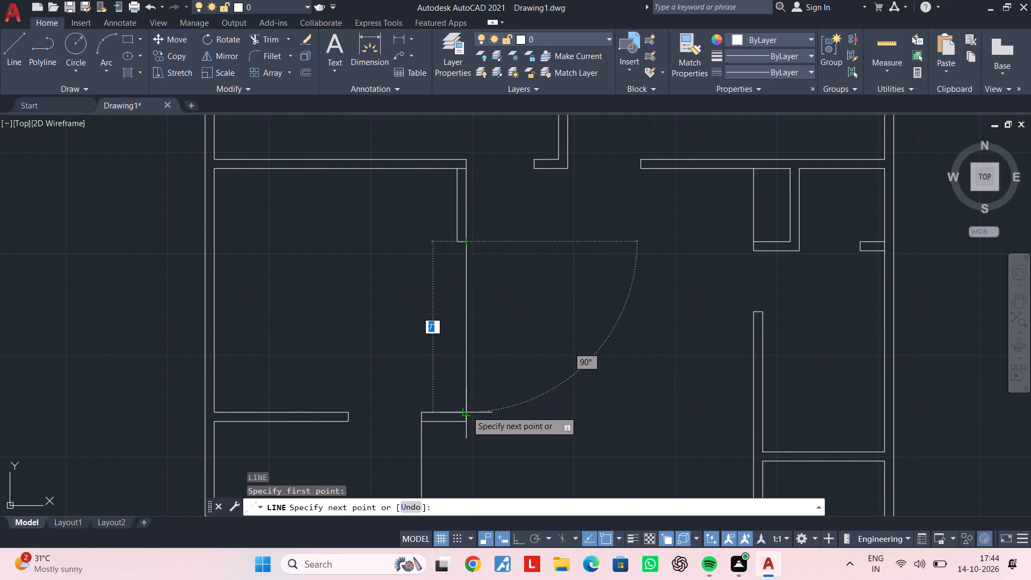
pyautogui.click(467, 411)
pyautogui.press('Escape')
pyautogui.press('Escape')
# With ortho on, draw a vertical line about 15'-6" from the wall piece's lower outer corner down to the lower horizontal wall.
pyautogui.scroll(-2, 531, 352)
pyautogui.moveTo(529, 345); pyautogui.dragTo(516, 317, button='middle')
pyautogui.press('Escape')
pyautogui.press('Escape')
pyautogui.press('Escape')
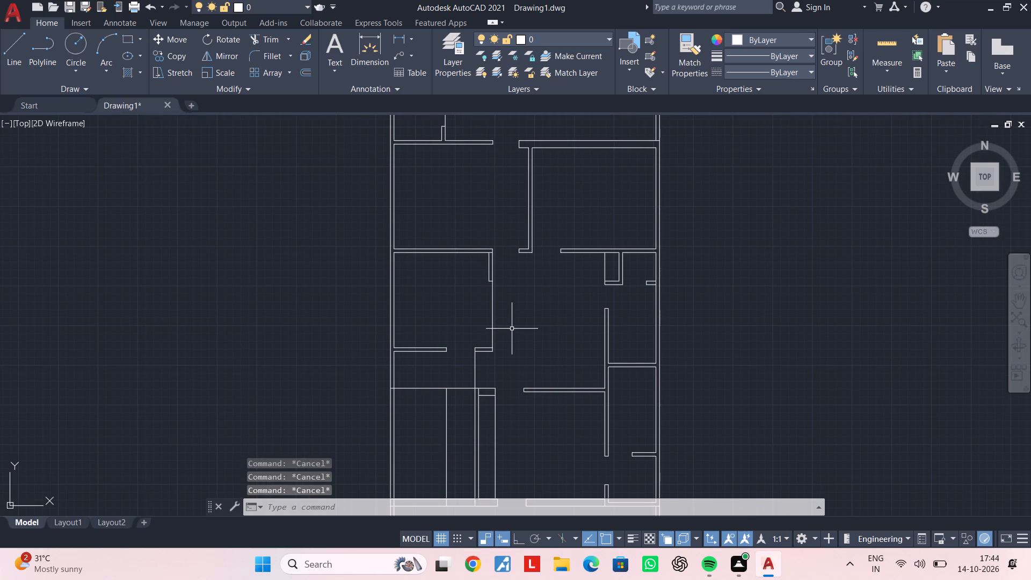
pyautogui.press('Escape')
pyautogui.moveTo(511, 335); pyautogui.dragTo(511, 293, button='middle')
pyautogui.press('space')
pyautogui.scroll(3, 480, 311)
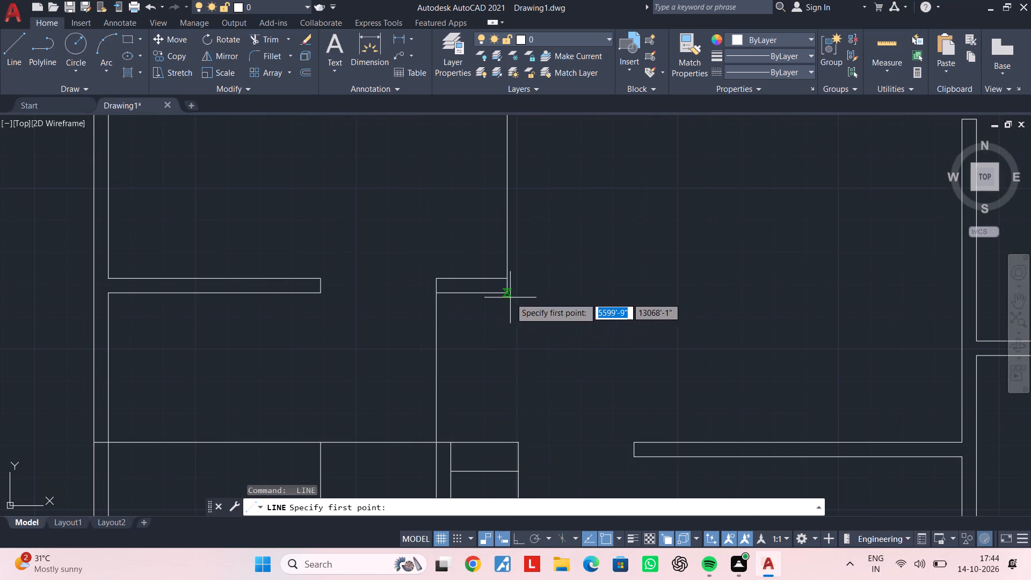
pyautogui.click(506, 294)
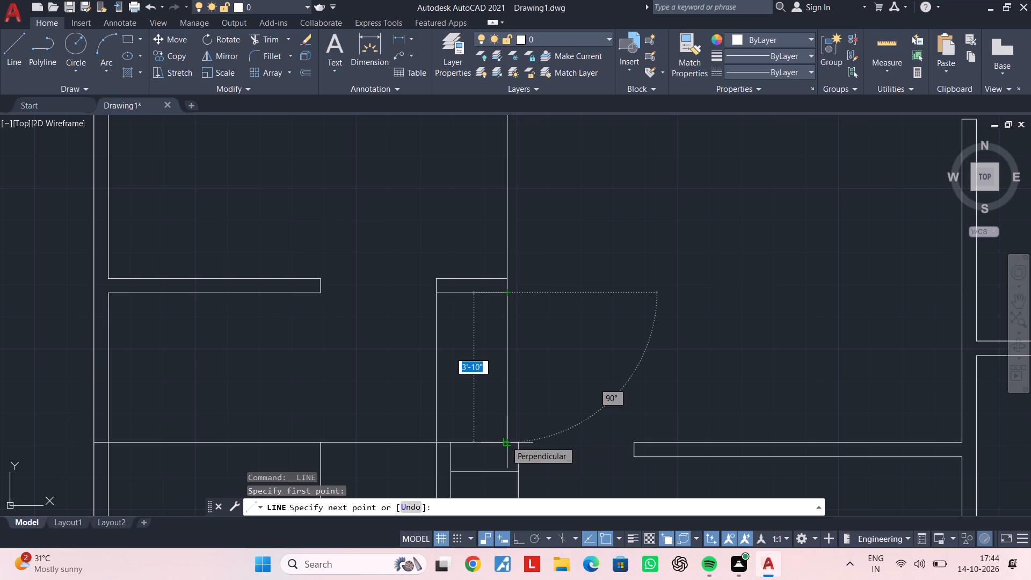
pyautogui.scroll(-2, 506, 441)
pyautogui.moveTo(513, 417); pyautogui.dragTo(511, 369, button='middle')
pyautogui.scroll(2, 503, 346)
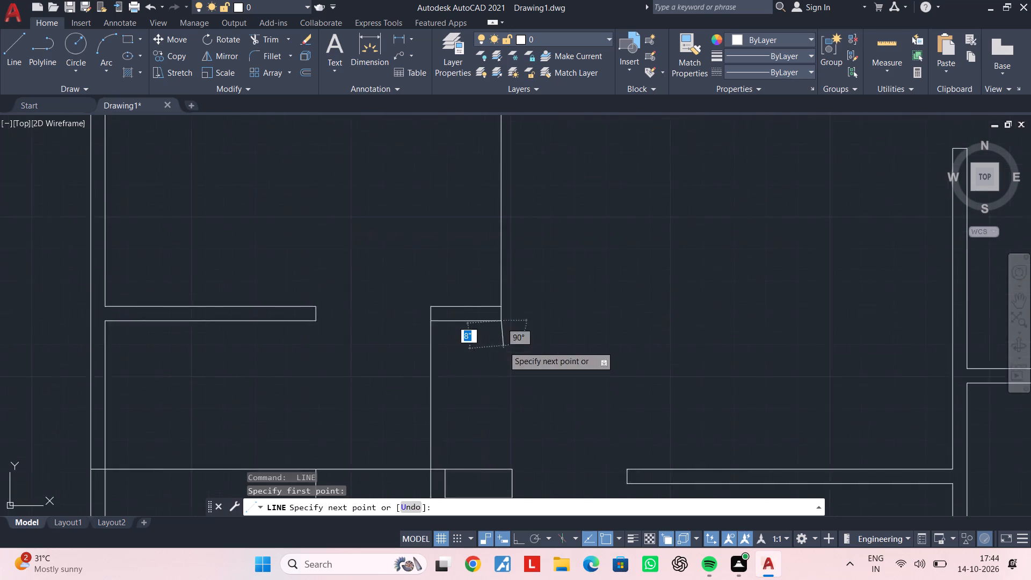
pyautogui.scroll(1, 503, 346)
pyautogui.moveTo(505, 400); pyautogui.dragTo(491, 282, button='middle')
pyautogui.scroll(-2, 478, 377)
pyautogui.moveTo(478, 378); pyautogui.dragTo(479, 337, button='middle')
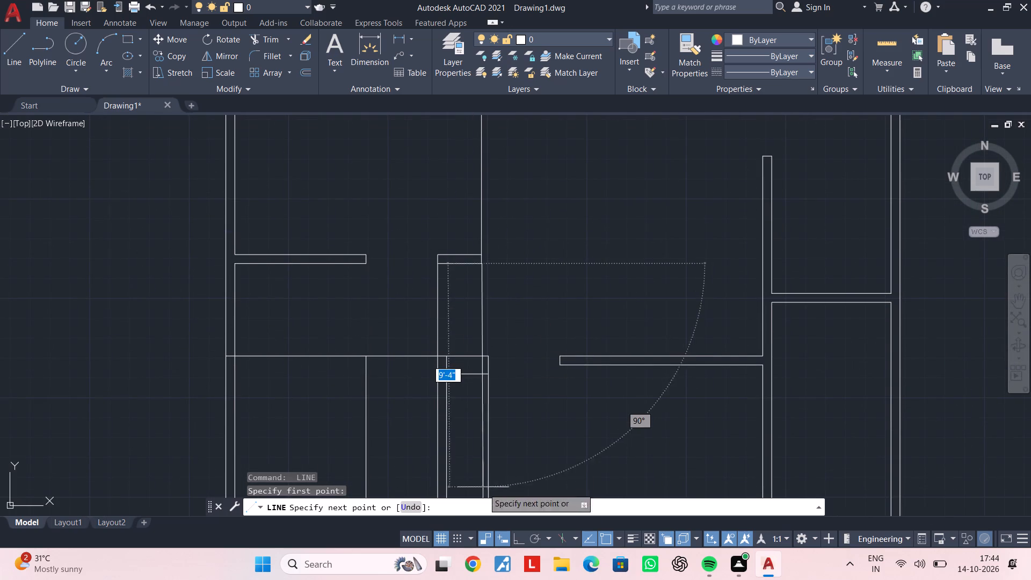
pyautogui.click(514, 538)
pyautogui.moveTo(502, 371); pyautogui.dragTo(501, 248, button='middle')
pyautogui.moveTo(482, 447); pyautogui.dragTo(482, 425, button='middle')
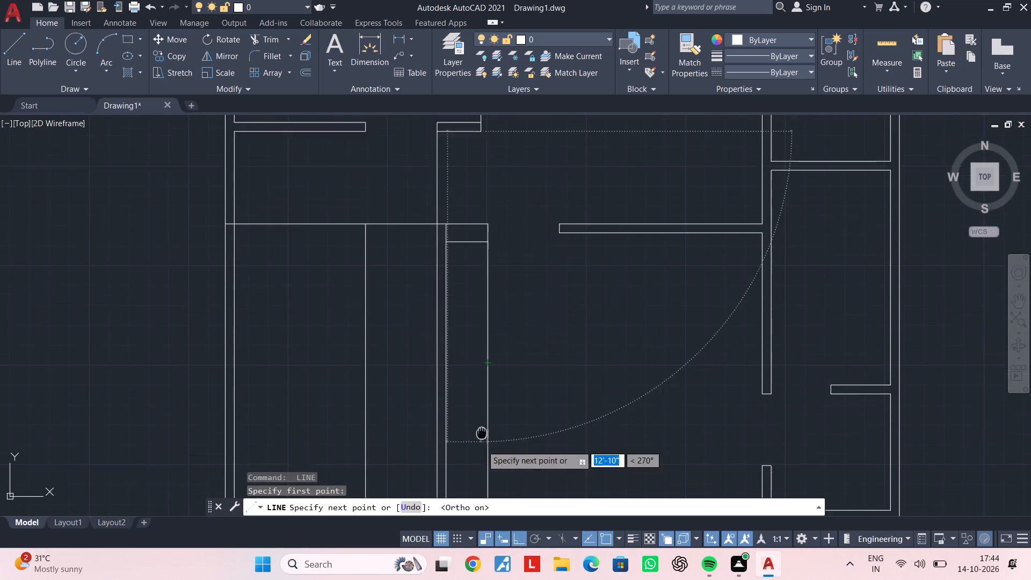
pyautogui.moveTo(482, 425); pyautogui.dragTo(483, 161, button='middle')
pyautogui.scroll(-1, 482, 384)
pyautogui.scroll(3, 473, 201)
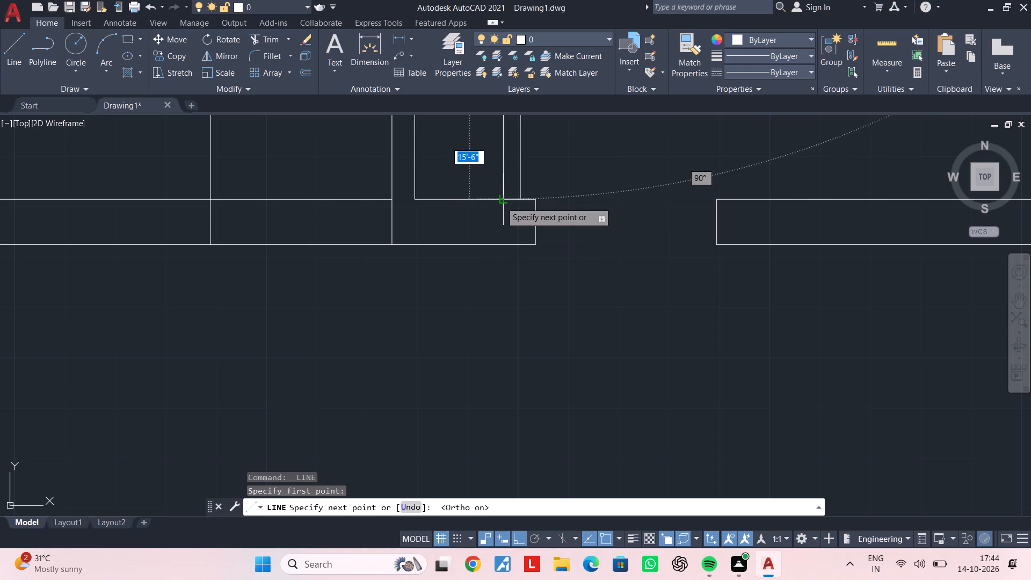
pyautogui.click(503, 198)
pyautogui.press('Escape')
pyautogui.press('Escape')
# Delete the old vertical line just right of the new vertical line above the lower wall.
pyautogui.scroll(-1, 528, 173)
pyautogui.moveTo(528, 175); pyautogui.dragTo(517, 316, button='middle')
pyautogui.press('Escape')
pyautogui.click(513, 288)
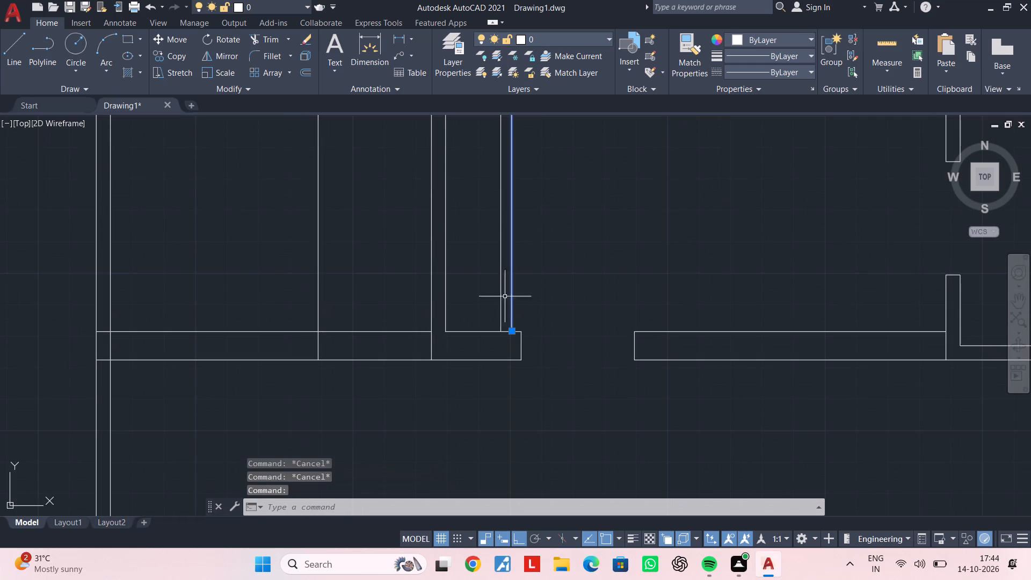
pyautogui.press('Delete')
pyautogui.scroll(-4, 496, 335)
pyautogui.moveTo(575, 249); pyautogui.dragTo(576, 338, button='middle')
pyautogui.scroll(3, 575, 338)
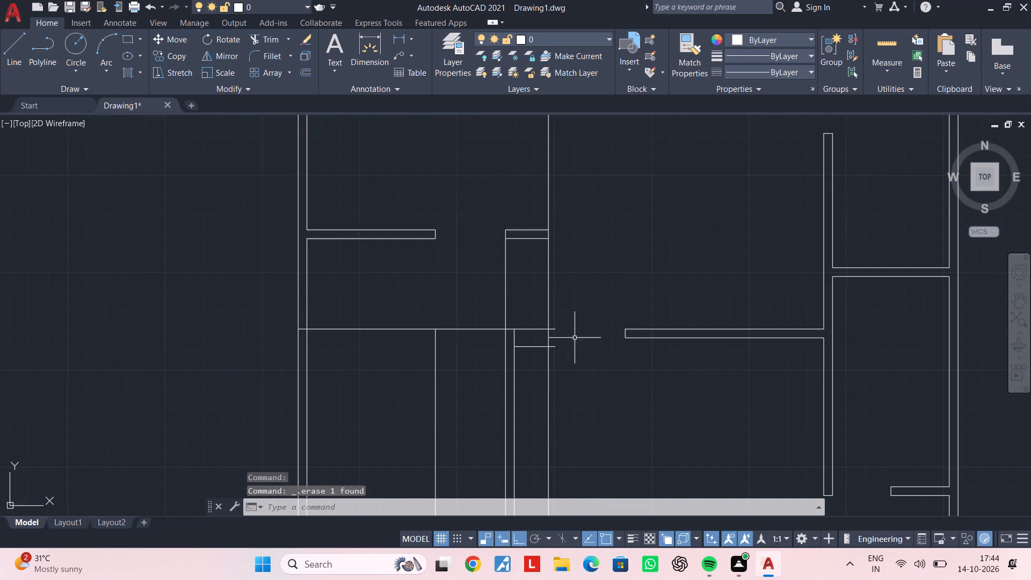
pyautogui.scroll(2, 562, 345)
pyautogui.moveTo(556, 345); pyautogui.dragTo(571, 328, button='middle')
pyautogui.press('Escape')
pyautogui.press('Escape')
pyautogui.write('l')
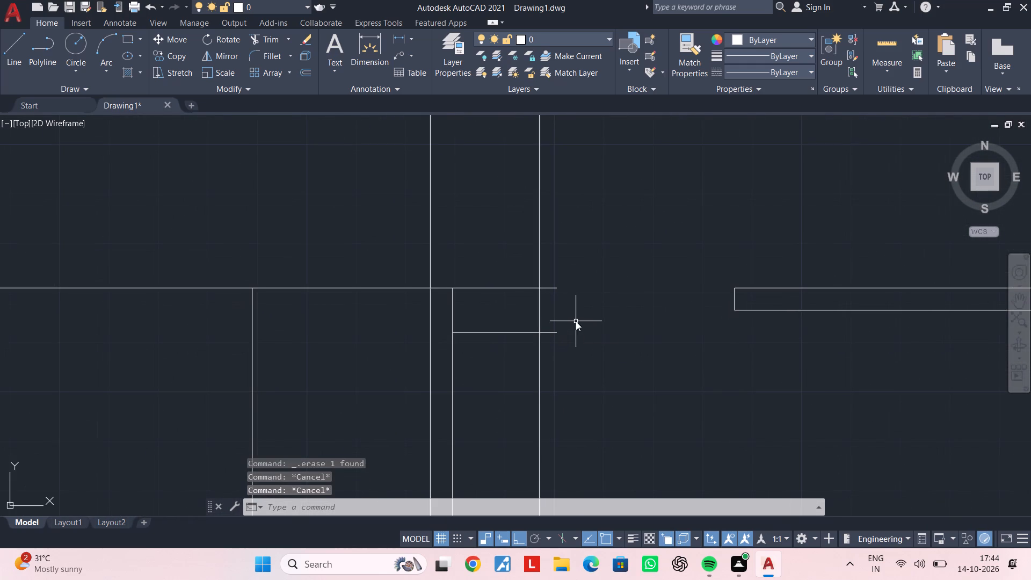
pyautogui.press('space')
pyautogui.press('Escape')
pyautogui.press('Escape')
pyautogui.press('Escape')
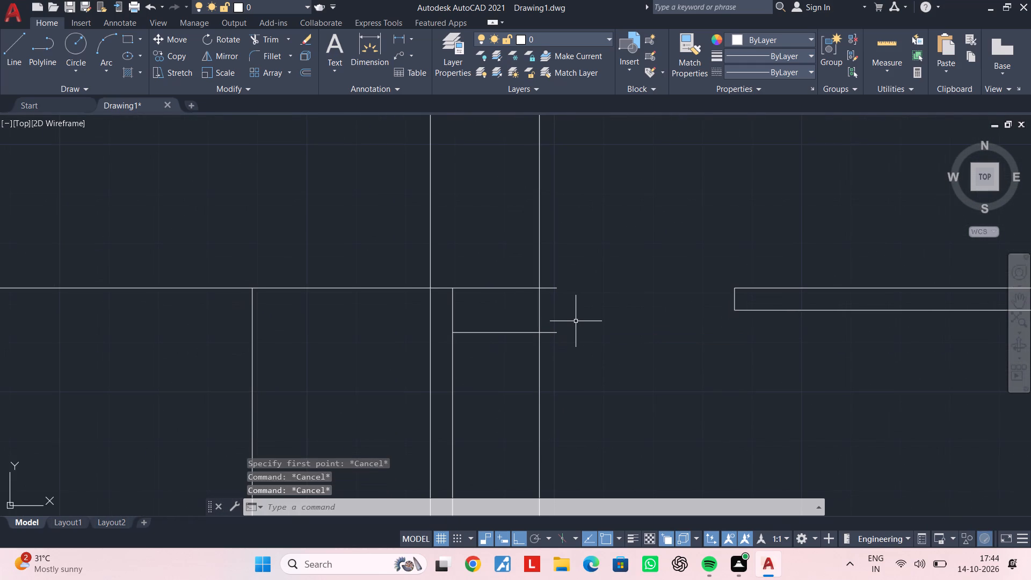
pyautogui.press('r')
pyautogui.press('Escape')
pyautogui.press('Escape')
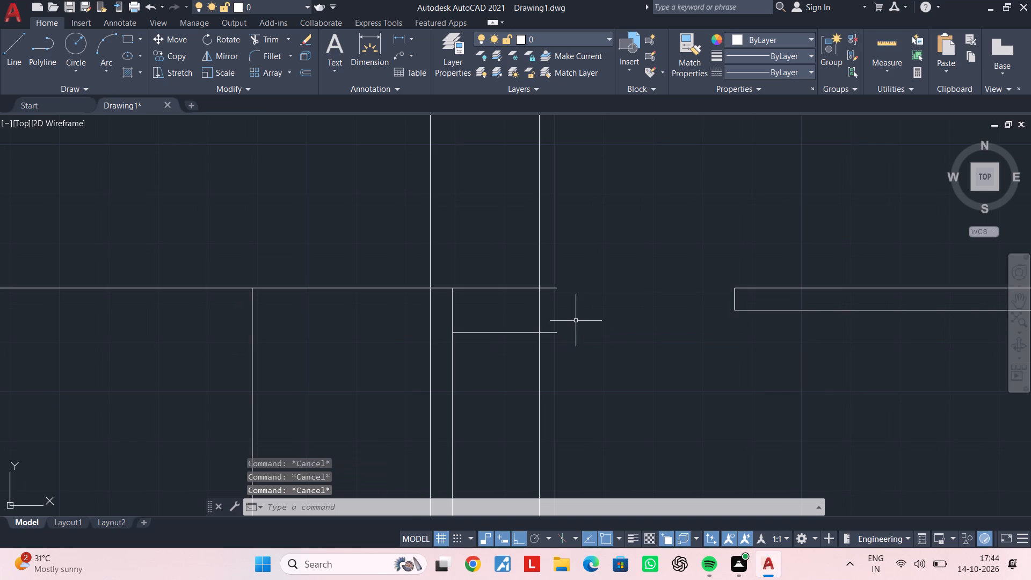
# Trim the two short horizontal line ends that overhang the new vertical line on its right side.
pyautogui.press('Escape')
pyautogui.write('tr')
pyautogui.press('space')
pyautogui.click(548, 288)
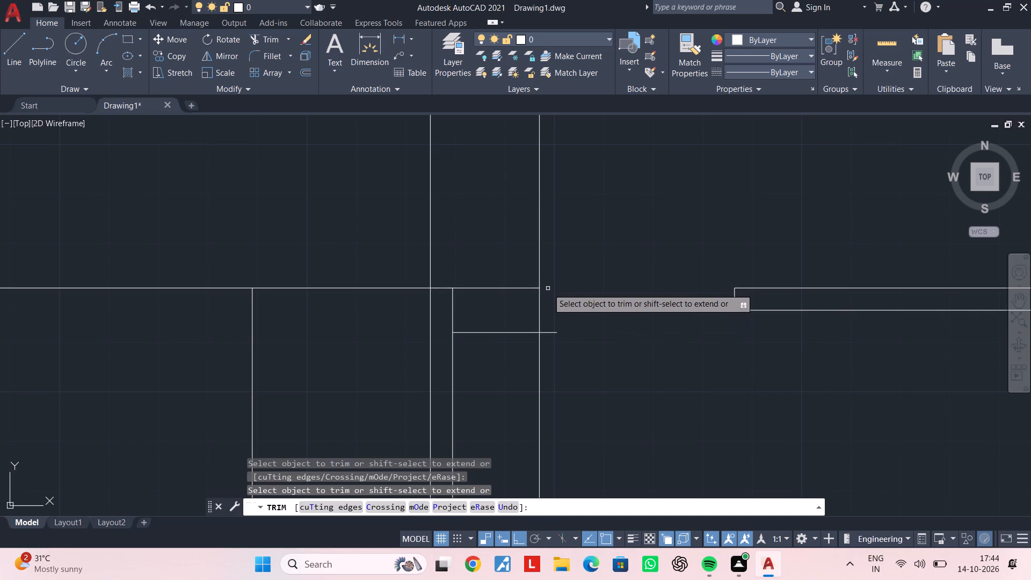
pyautogui.click(551, 332)
pyautogui.press('Escape')
pyautogui.press('Escape')
pyautogui.moveTo(582, 309); pyautogui.dragTo(524, 318, button='middle')
pyautogui.press('Escape')
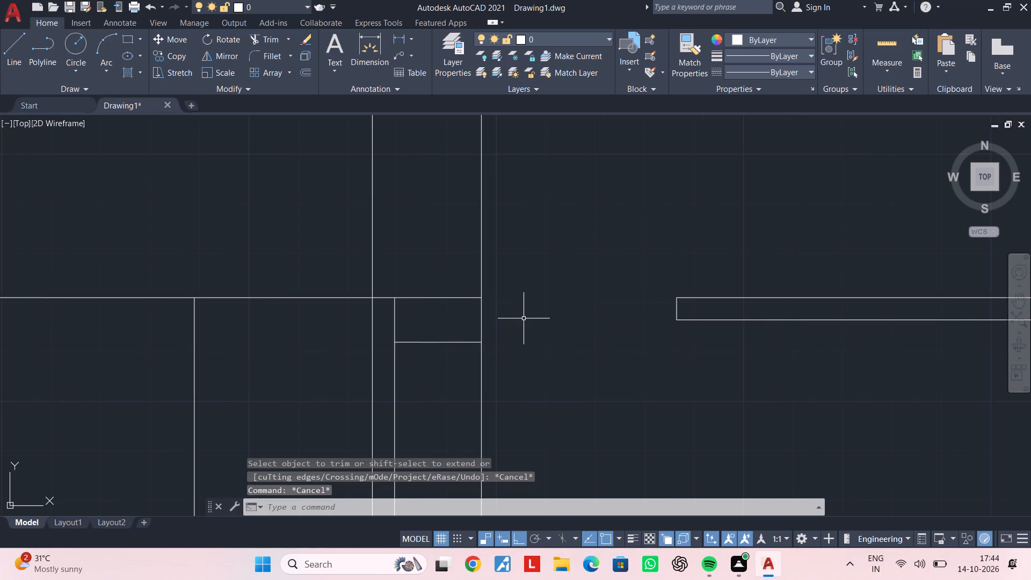
pyautogui.press('Escape')
pyautogui.press('Escape')
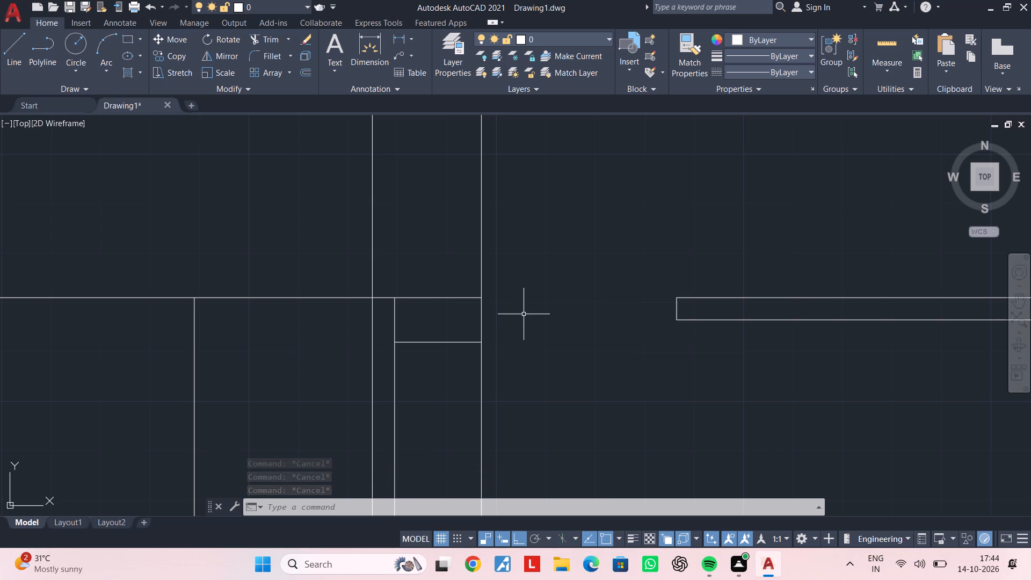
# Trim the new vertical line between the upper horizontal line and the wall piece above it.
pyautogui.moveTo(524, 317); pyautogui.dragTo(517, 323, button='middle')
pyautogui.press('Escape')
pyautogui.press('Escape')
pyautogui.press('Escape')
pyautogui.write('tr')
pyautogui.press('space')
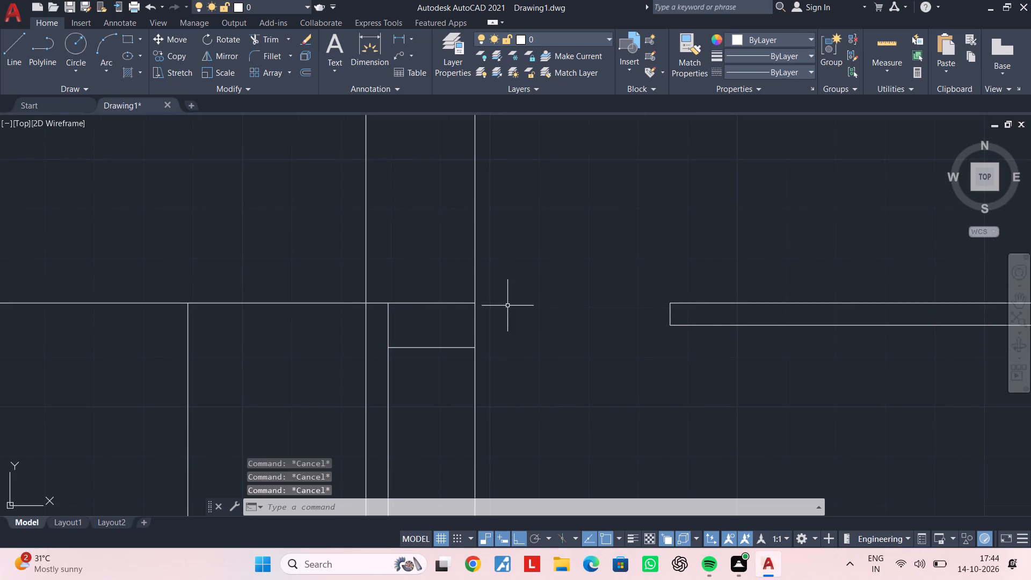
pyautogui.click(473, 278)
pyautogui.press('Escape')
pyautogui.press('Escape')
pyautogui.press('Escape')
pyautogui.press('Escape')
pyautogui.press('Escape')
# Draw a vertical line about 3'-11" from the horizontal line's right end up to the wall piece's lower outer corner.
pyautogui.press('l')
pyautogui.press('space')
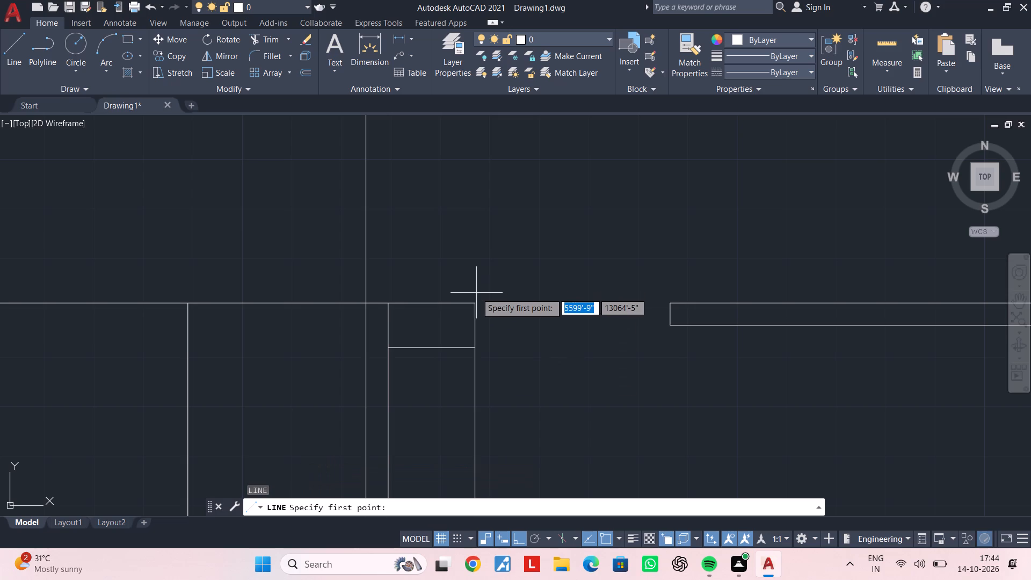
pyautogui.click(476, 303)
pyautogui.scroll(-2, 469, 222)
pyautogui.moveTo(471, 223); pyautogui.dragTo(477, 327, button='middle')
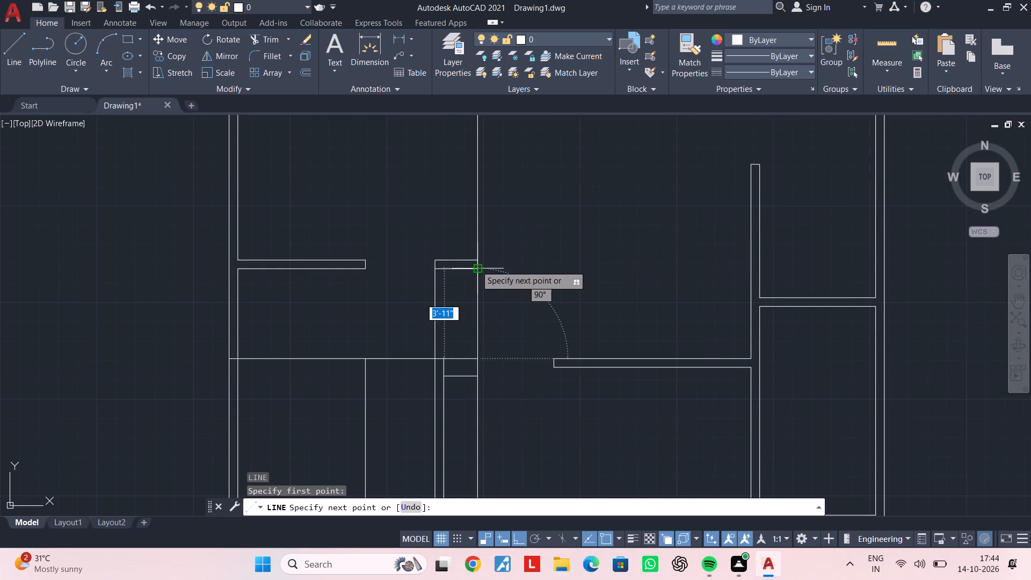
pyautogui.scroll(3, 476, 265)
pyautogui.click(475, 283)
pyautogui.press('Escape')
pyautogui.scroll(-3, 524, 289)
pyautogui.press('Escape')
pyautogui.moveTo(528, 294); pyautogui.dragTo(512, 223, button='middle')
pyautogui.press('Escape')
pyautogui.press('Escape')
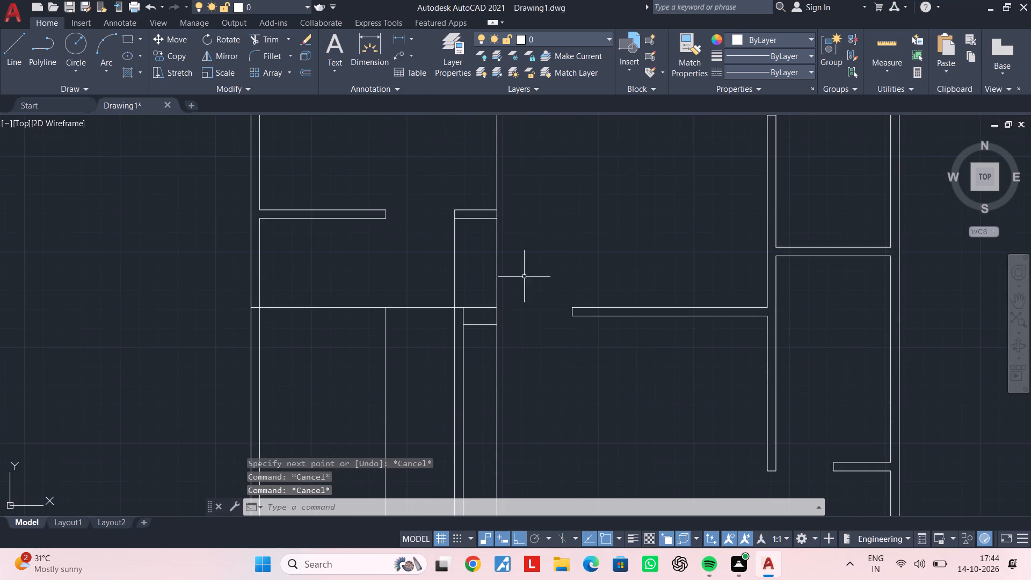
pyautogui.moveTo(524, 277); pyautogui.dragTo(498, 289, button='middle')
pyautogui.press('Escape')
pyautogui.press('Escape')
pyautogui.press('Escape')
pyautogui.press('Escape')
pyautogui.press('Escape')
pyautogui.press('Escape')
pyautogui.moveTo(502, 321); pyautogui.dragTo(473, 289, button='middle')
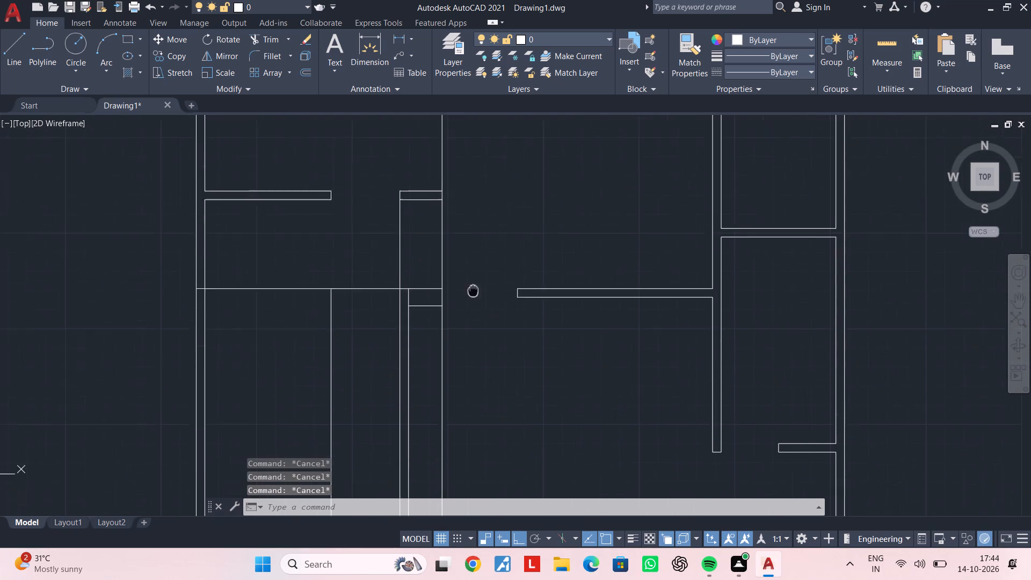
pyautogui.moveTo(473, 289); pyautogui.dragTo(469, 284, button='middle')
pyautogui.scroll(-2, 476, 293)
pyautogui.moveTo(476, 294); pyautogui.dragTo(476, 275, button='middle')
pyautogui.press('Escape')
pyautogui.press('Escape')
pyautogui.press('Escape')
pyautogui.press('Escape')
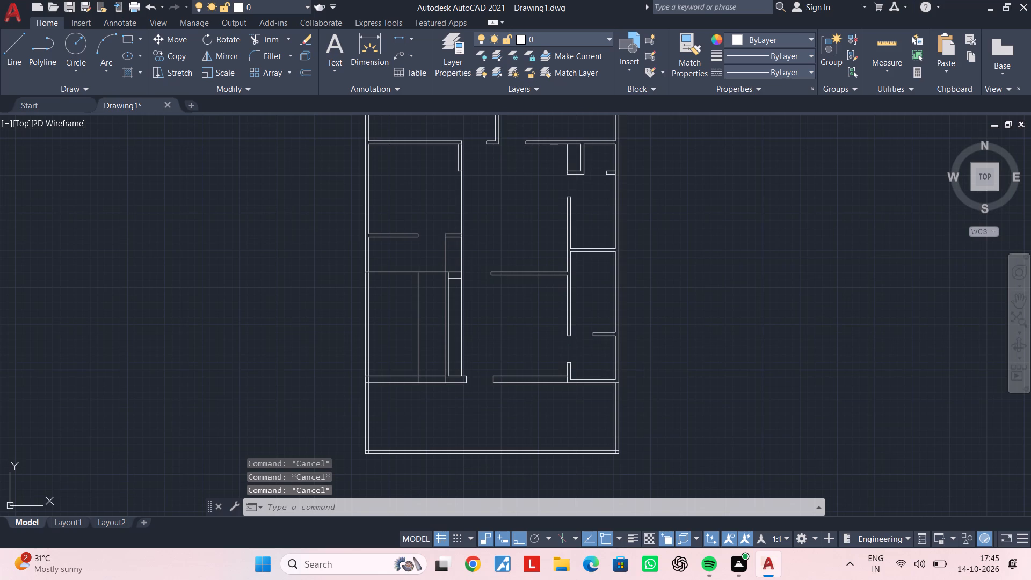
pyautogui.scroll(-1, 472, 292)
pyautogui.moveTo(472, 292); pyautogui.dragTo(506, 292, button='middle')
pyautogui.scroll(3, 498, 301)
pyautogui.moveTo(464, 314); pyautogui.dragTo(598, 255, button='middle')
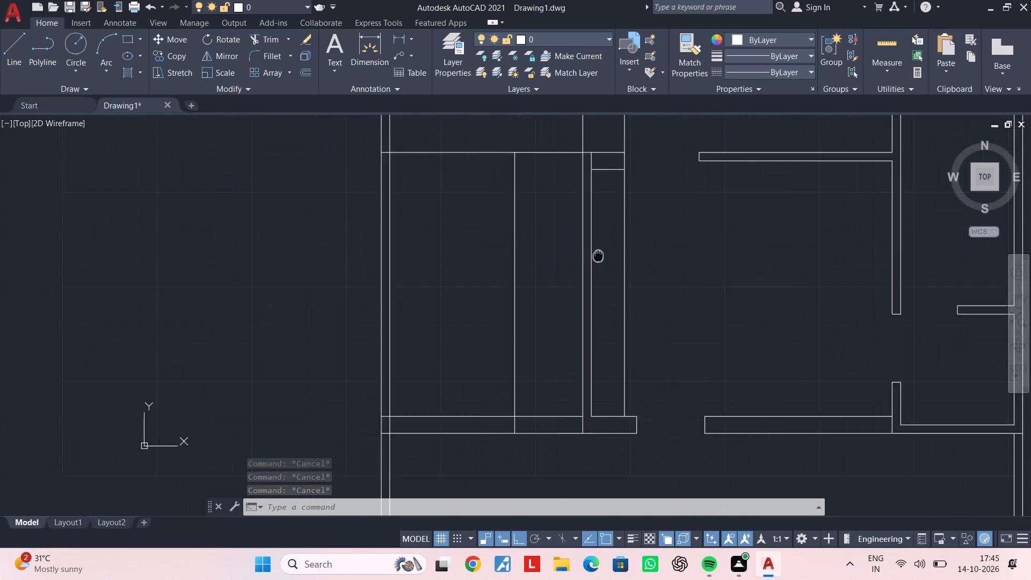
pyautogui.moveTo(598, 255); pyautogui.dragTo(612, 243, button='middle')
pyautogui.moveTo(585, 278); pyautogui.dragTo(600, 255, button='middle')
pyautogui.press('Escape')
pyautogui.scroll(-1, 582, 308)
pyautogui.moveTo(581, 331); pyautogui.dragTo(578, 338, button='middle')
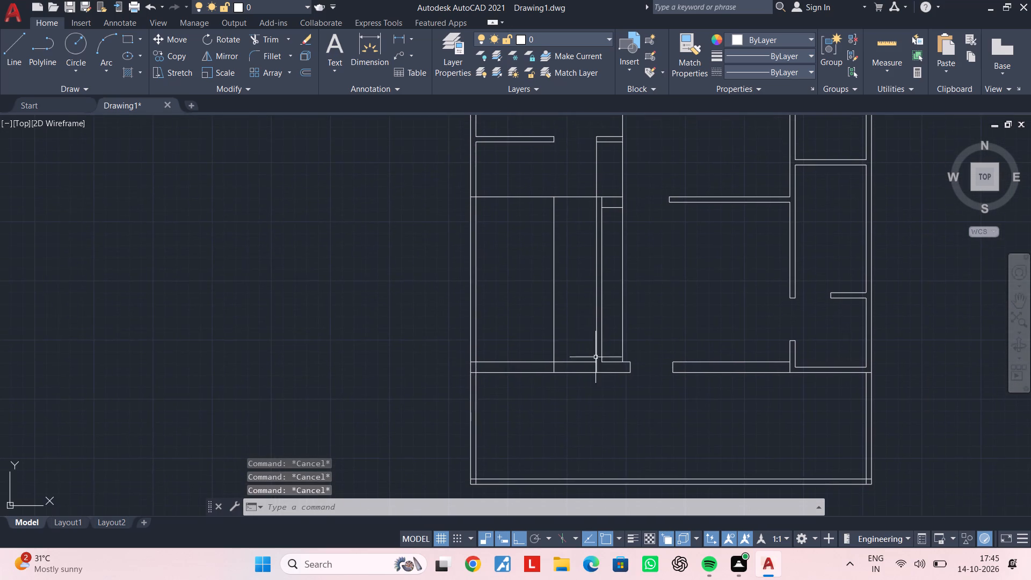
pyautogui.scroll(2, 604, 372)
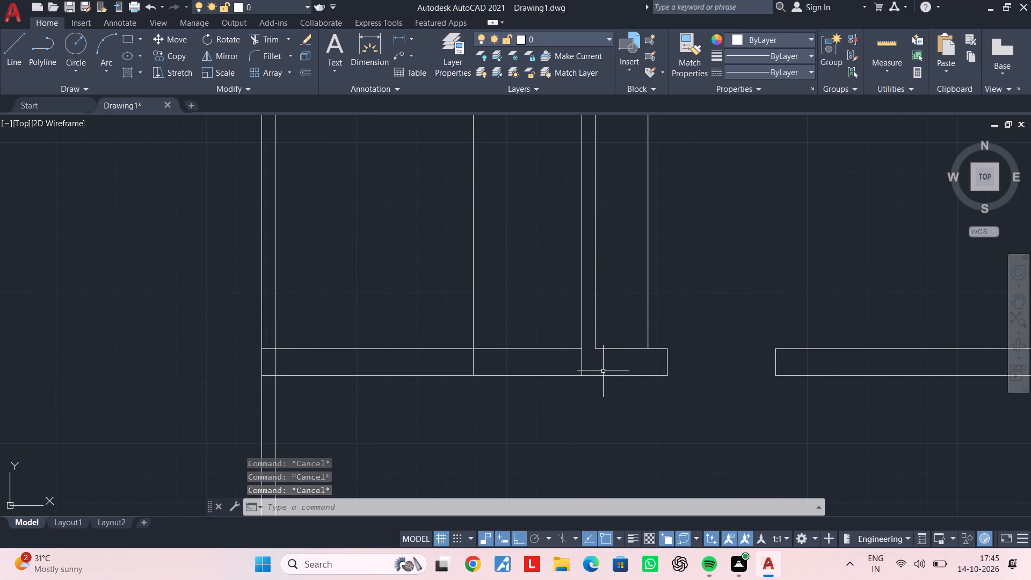
# Trim the lower wall's horizontal lines and the vertical piece crossing them between the outer wall on the west and the new vertical line.
pyautogui.moveTo(598, 367); pyautogui.dragTo(615, 367, button='middle')
pyautogui.moveTo(565, 365); pyautogui.dragTo(600, 367, button='middle')
pyautogui.press('Escape')
pyautogui.press('Escape')
pyautogui.write('tr')
pyautogui.press('space')
pyautogui.scroll(1, 570, 368)
pyautogui.click(567, 366)
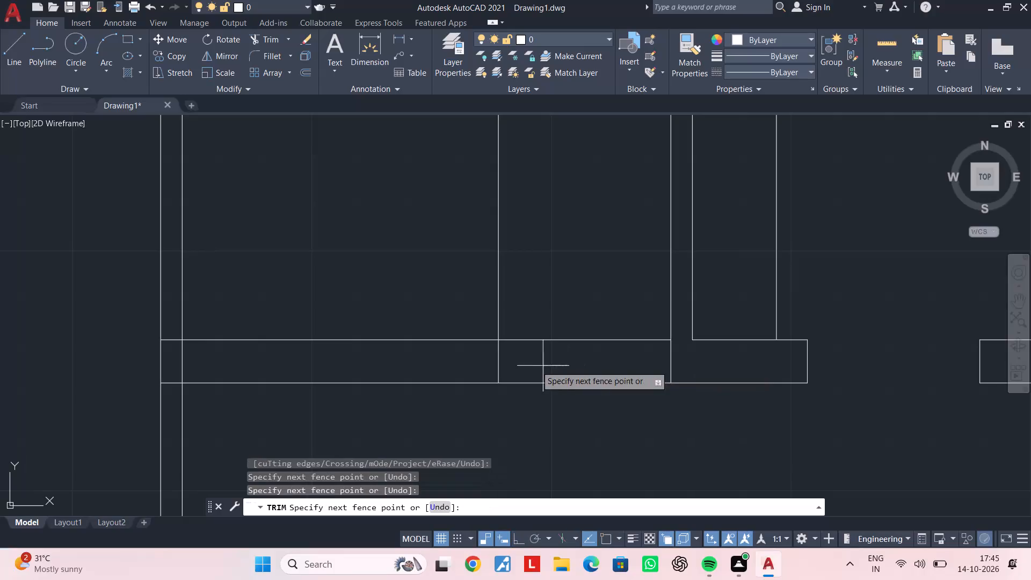
pyautogui.click(476, 366)
pyautogui.click(571, 407)
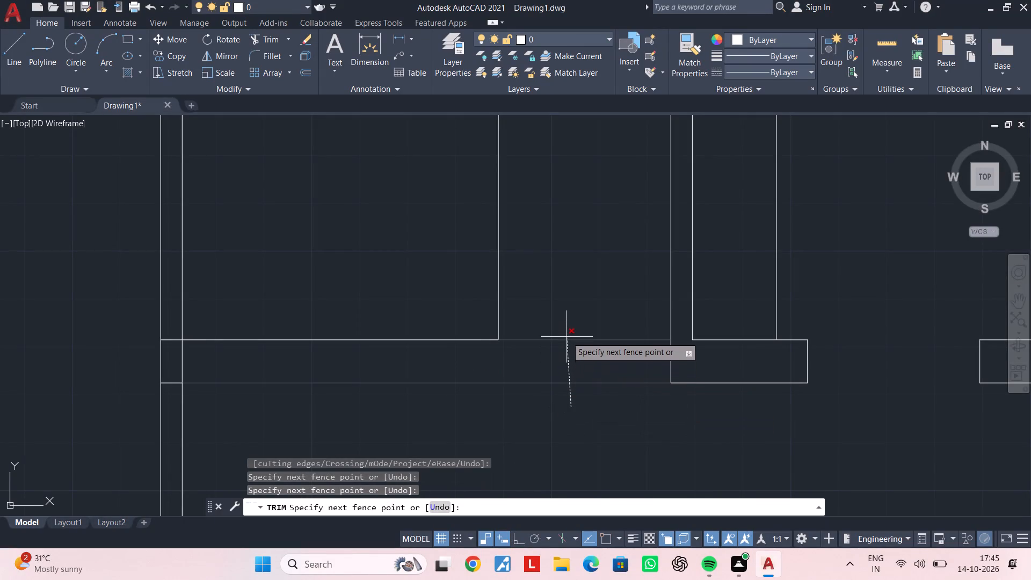
pyautogui.click(567, 336)
pyautogui.press('Escape')
pyautogui.press('Escape')
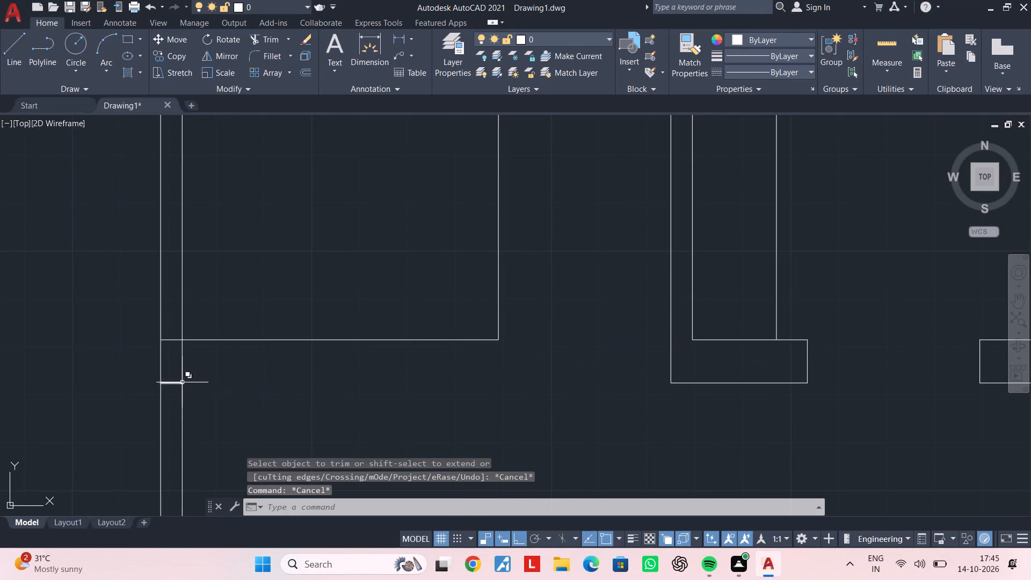
# Delete the leftover short stub inside the west outer wall and the remaining upper horizontal line of the lower wall.
pyautogui.click(179, 382)
pyautogui.press('Delete')
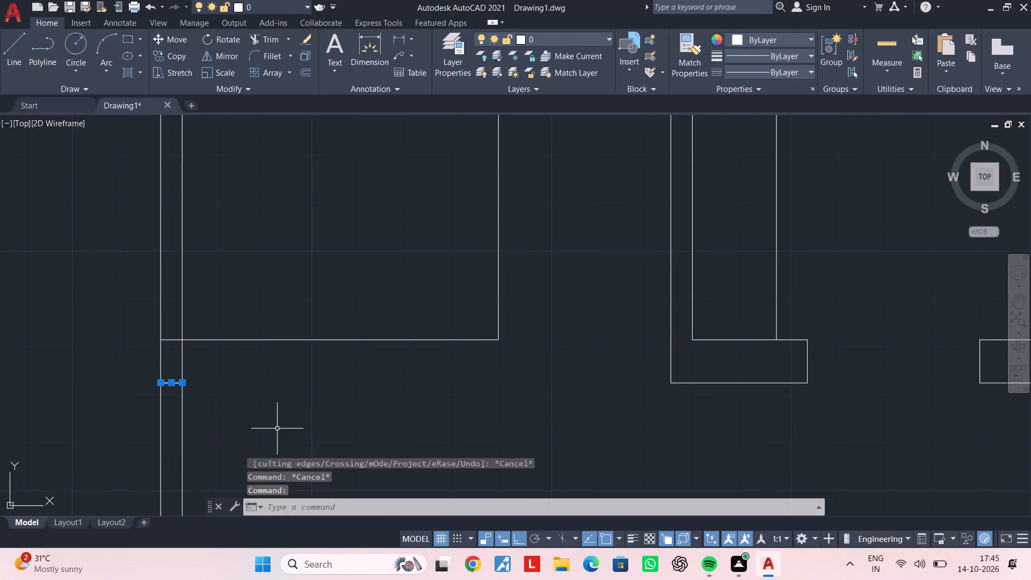
pyautogui.press('Delete')
pyautogui.click(376, 381)
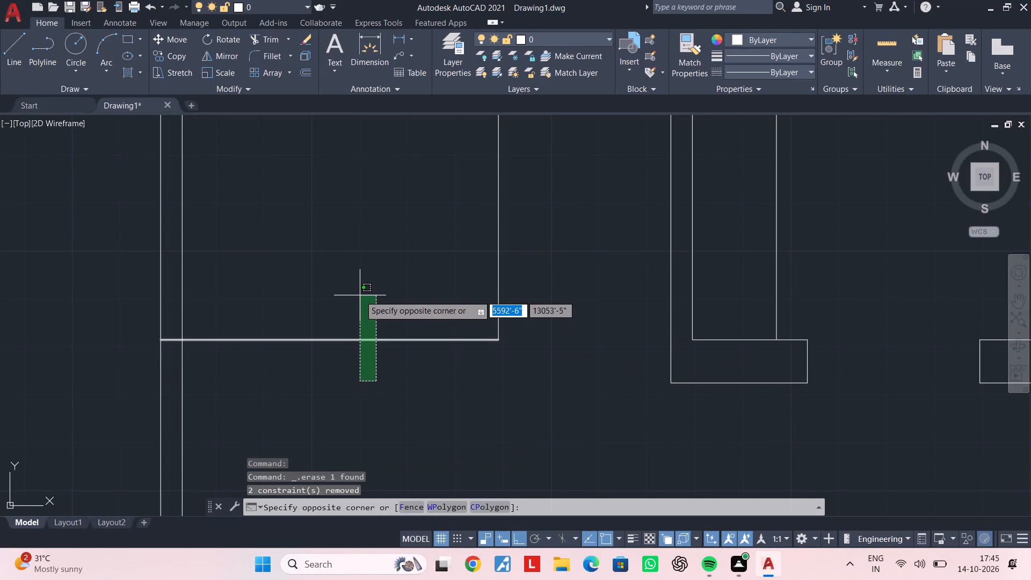
pyautogui.click(353, 307)
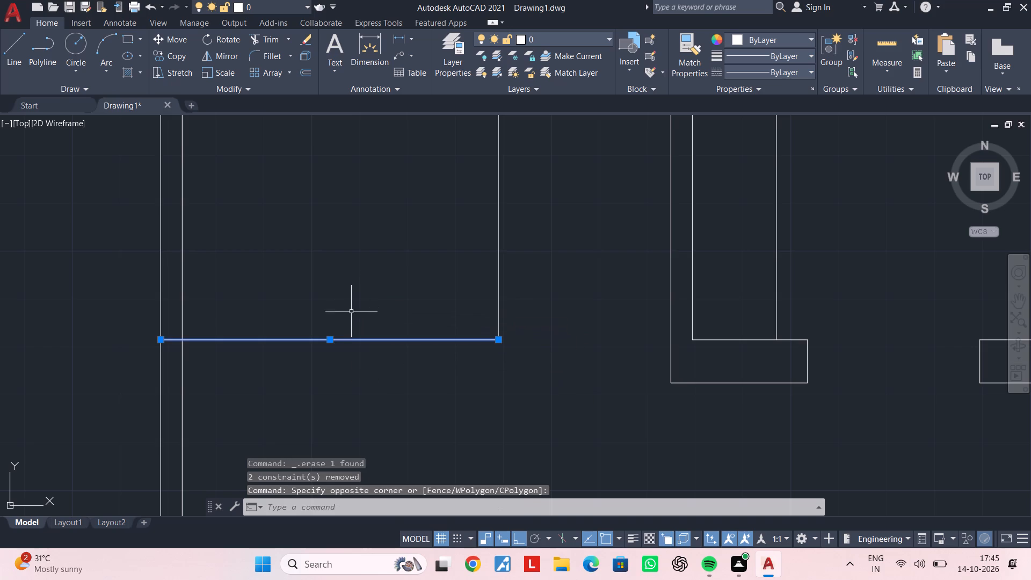
pyautogui.press('Delete')
pyautogui.press('Escape')
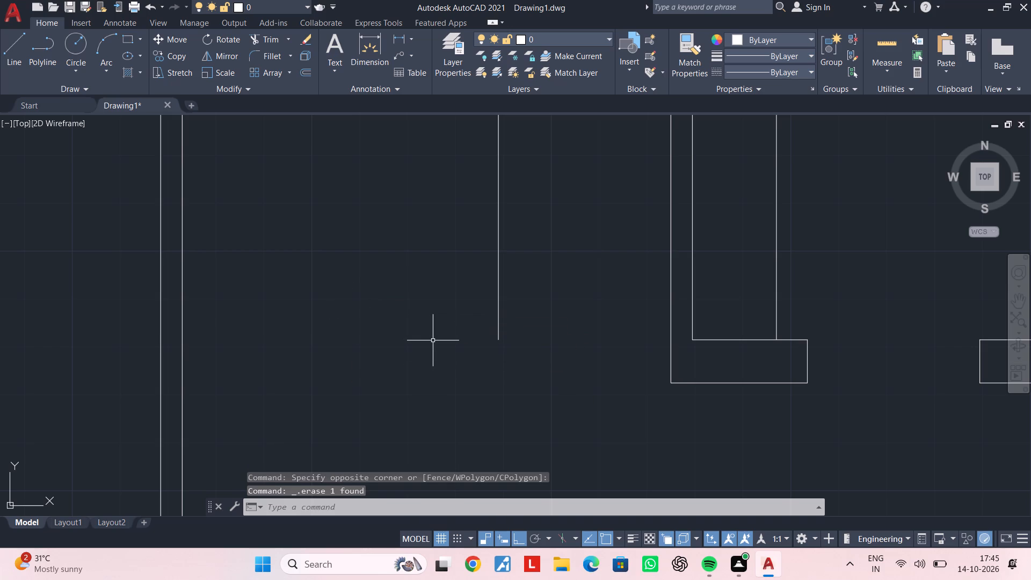
# Draw a horizontal line about 8'-11" from the new vertical line, level with the wall piece's upper edge, to the west wall's outer line.
pyautogui.write('l')
pyautogui.press('space')
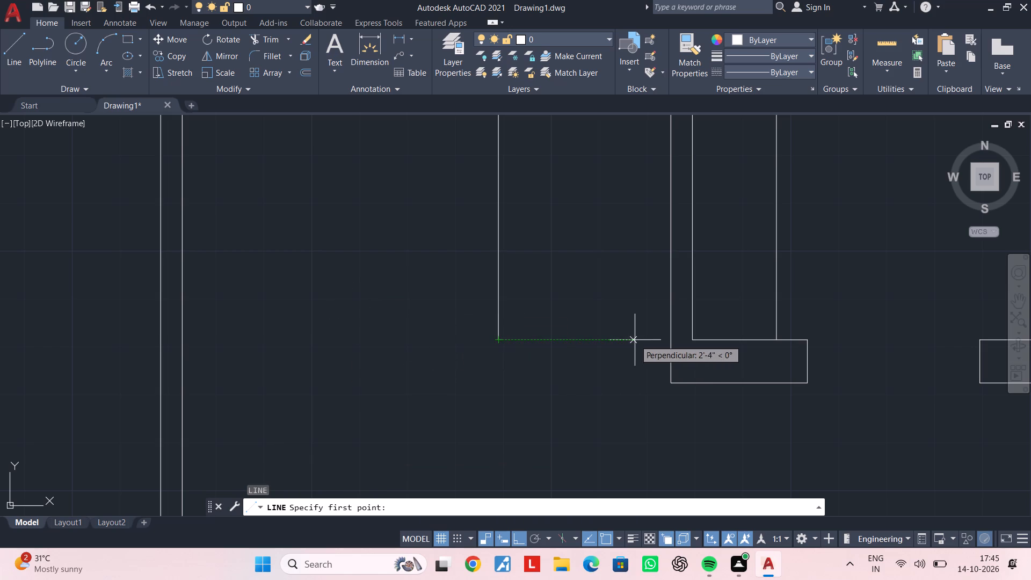
pyautogui.click(671, 340)
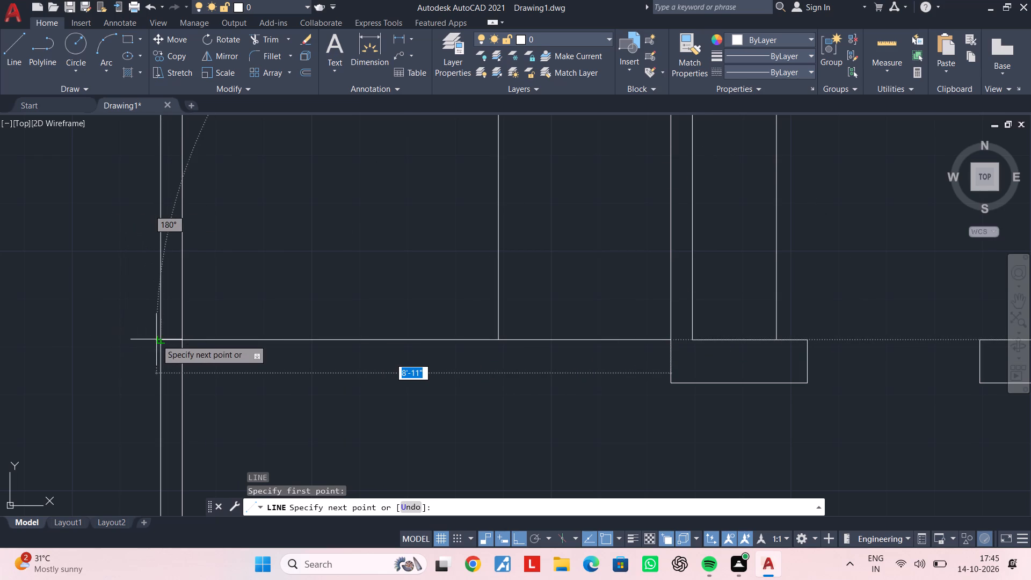
pyautogui.click(157, 341)
pyautogui.press('Escape')
pyautogui.press('Escape')
pyautogui.press('Escape')
# Offset the new horizontal line 9" downward to form the lower wall's other face.
pyautogui.press('o')
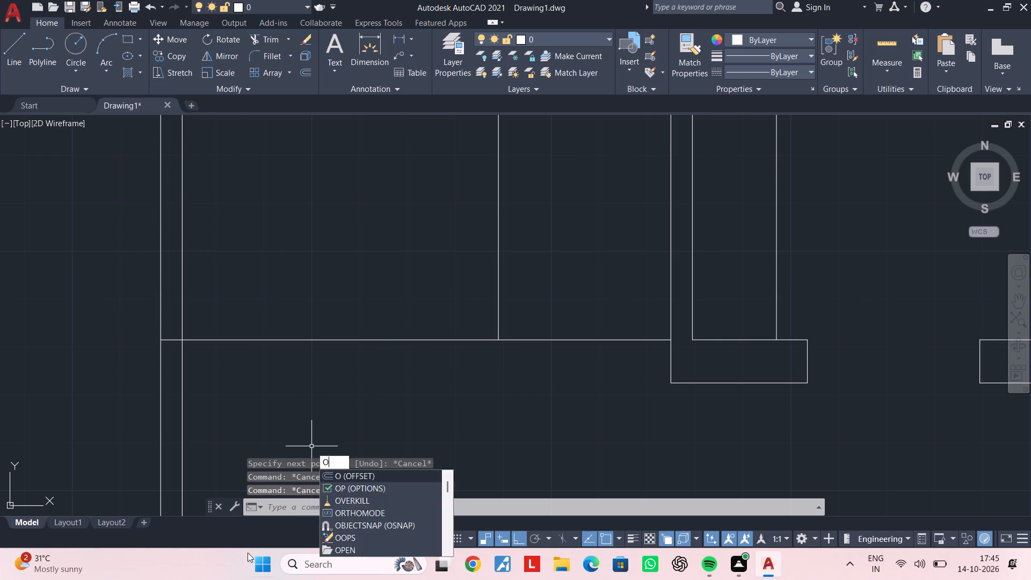
pyautogui.press('space')
pyautogui.press('9')
pyautogui.hotkey('shift', '"')
pyautogui.press('Return')
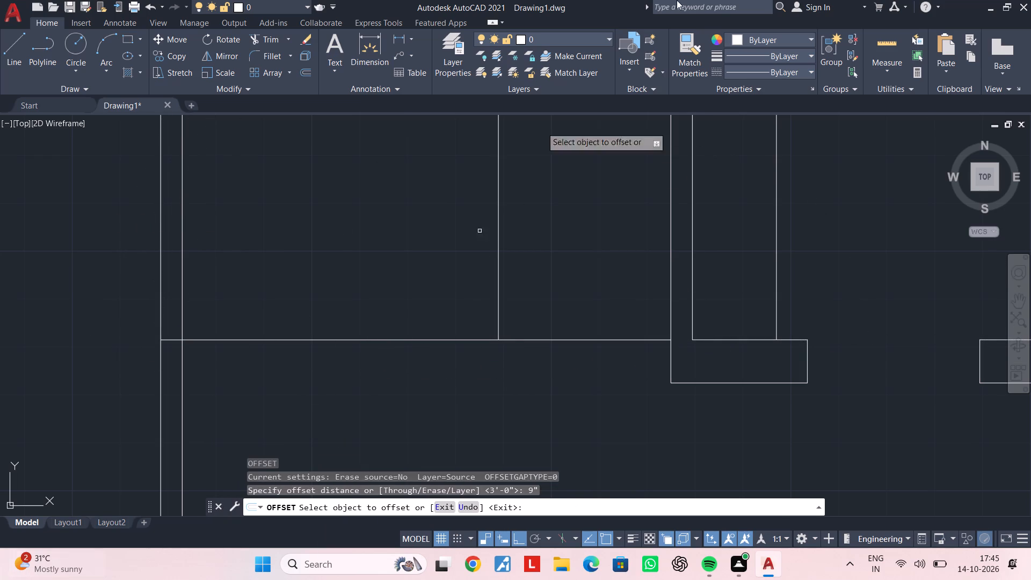
pyautogui.click(514, 339)
pyautogui.click(555, 394)
pyautogui.press('Escape')
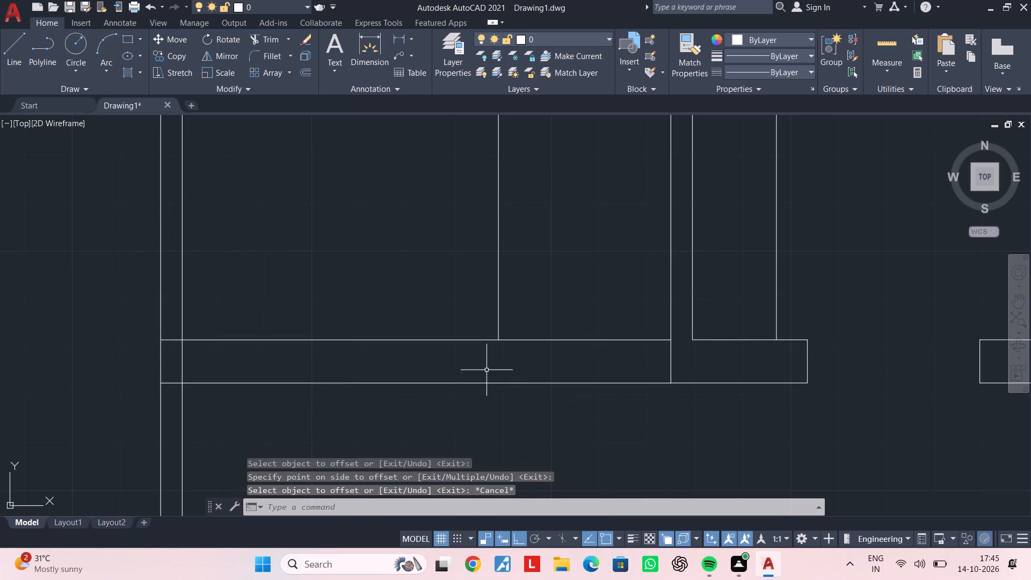
pyautogui.press('Escape')
# Trim the west wall's inner line across the lower wall and the short upper-face segment inside the west wall.
pyautogui.moveTo(461, 347); pyautogui.dragTo(453, 349, button='middle')
pyautogui.press('Escape')
pyautogui.press('Escape')
pyautogui.press('Escape')
pyautogui.scroll(-1, 400, 345)
pyautogui.moveTo(415, 338); pyautogui.dragTo(518, 293, button='middle')
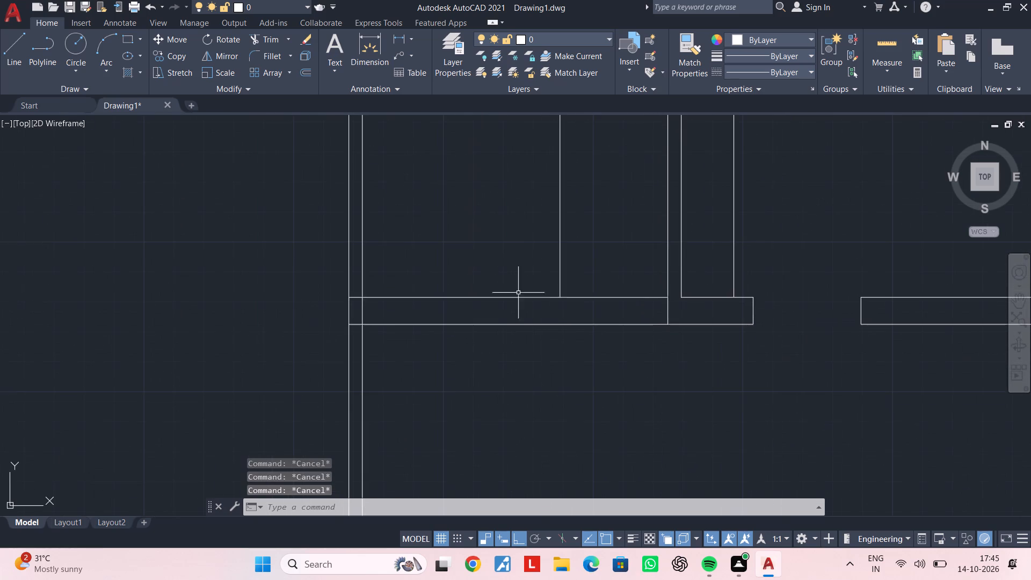
pyautogui.press('Escape')
pyautogui.press('Escape')
pyautogui.scroll(1, 393, 317)
pyautogui.moveTo(395, 322); pyautogui.dragTo(394, 333, button='middle')
pyautogui.scroll(1, 394, 333)
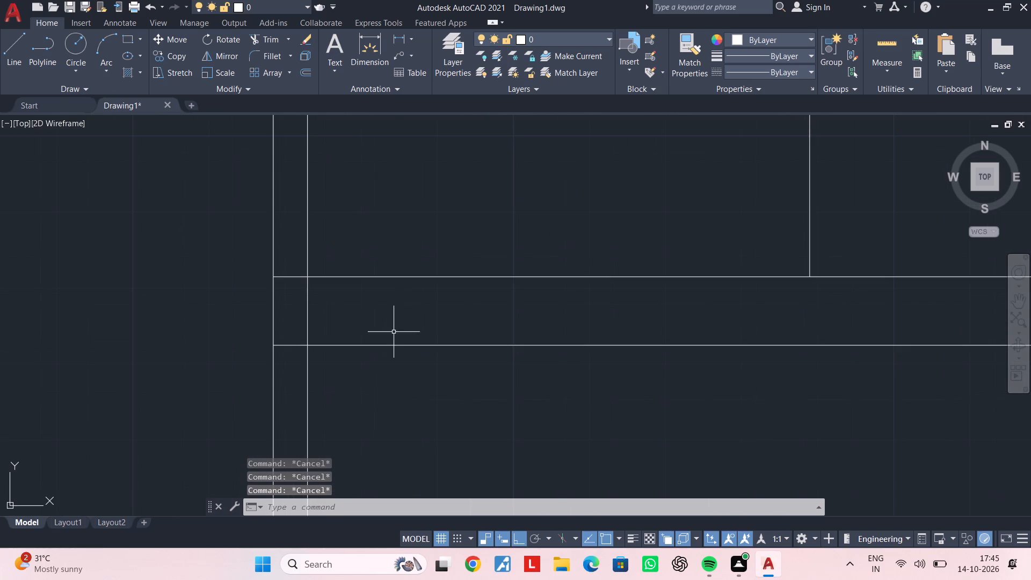
pyautogui.press('Escape')
pyautogui.press('t')
pyautogui.press('r')
pyautogui.press('space')
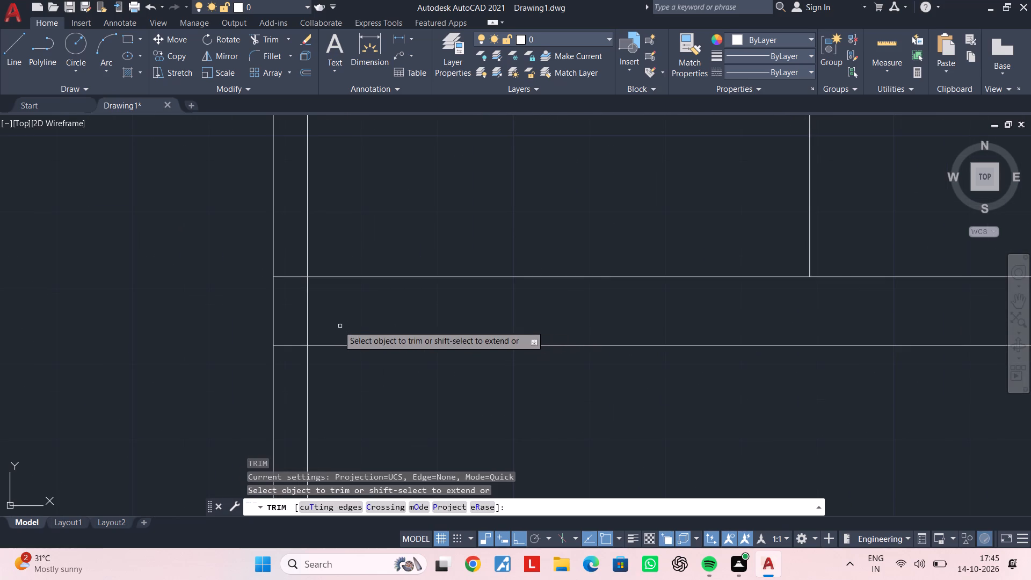
pyautogui.click(308, 321)
pyautogui.click(292, 275)
pyautogui.press('Escape')
pyautogui.scroll(-4, 303, 296)
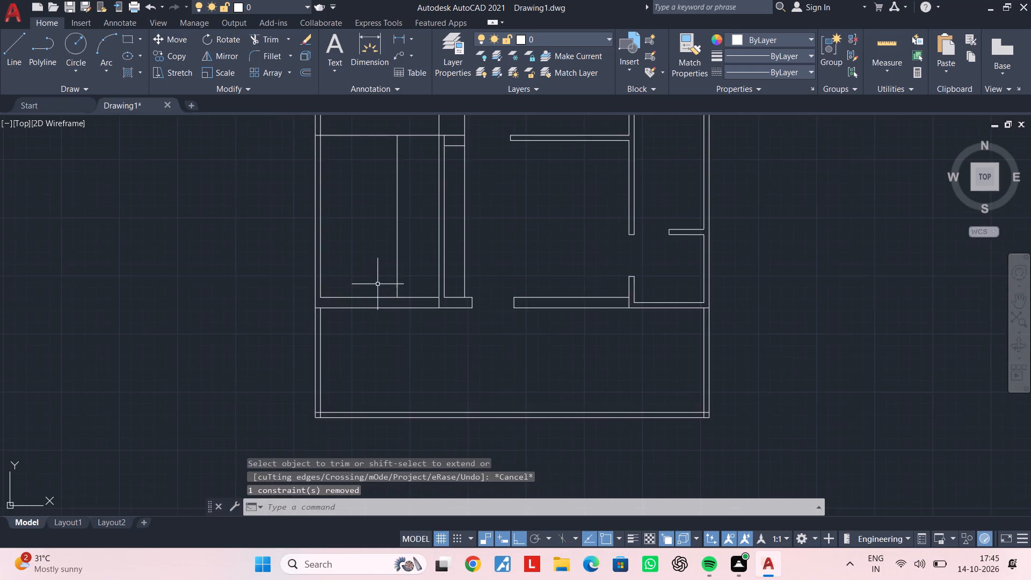
# Delete the leftover vertical line running through the middle of the lower west room.
pyautogui.moveTo(377, 284); pyautogui.dragTo(363, 308, button='middle')
pyautogui.scroll(1, 372, 303)
pyautogui.moveTo(370, 302); pyautogui.dragTo(364, 340, button='middle')
pyautogui.press('Escape')
pyautogui.scroll(-1, 370, 327)
pyautogui.moveTo(371, 326); pyautogui.dragTo(383, 342, button='middle')
pyautogui.click(414, 282)
pyautogui.click(358, 293)
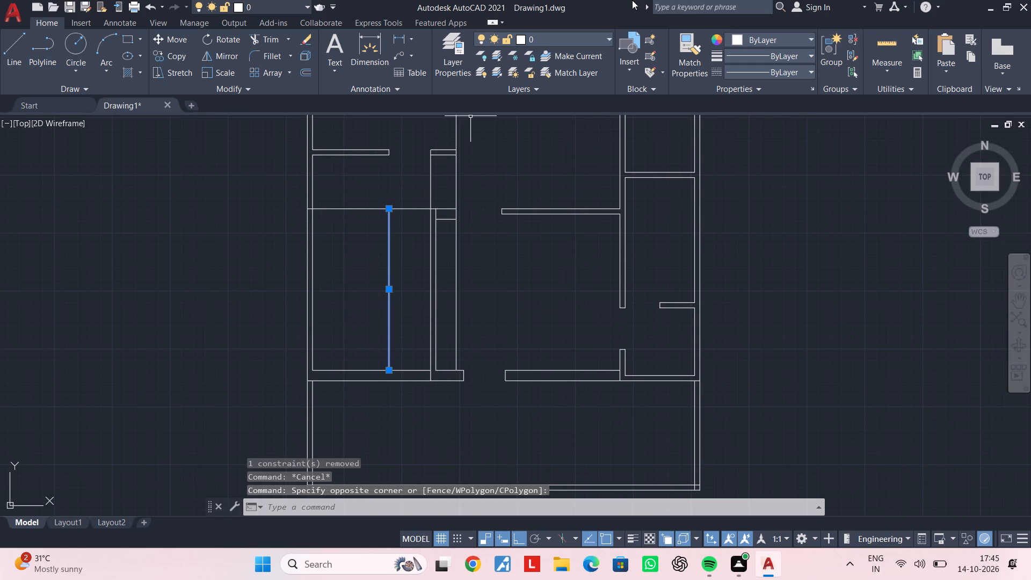
pyautogui.press('Delete')
pyautogui.press('Escape')
pyautogui.moveTo(408, 331); pyautogui.dragTo(444, 325, button='middle')
pyautogui.press('Escape')
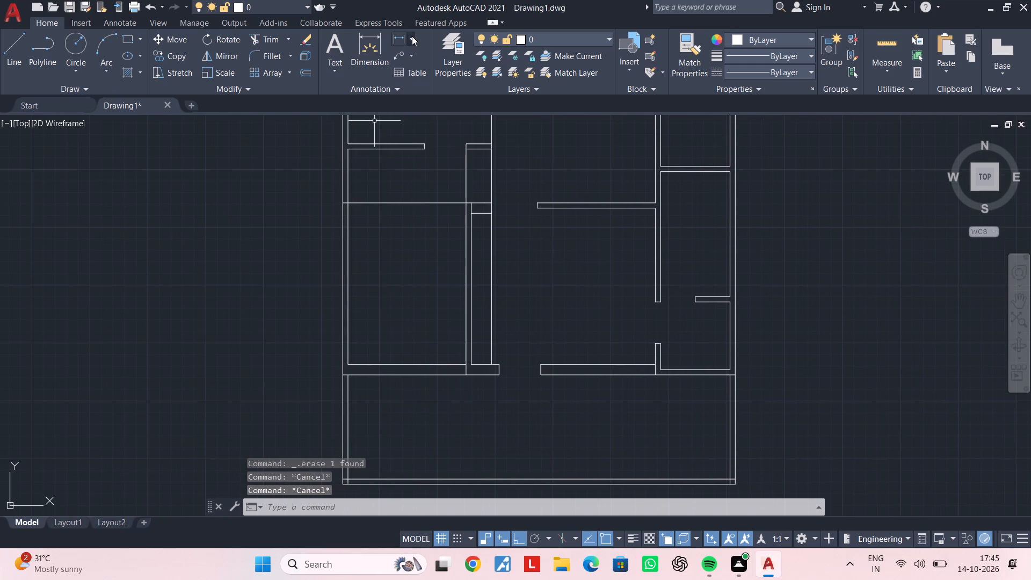
# Measure the lower west room's inner width with a linear dimension without placing it.
pyautogui.click(400, 40)
pyautogui.scroll(1, 357, 316)
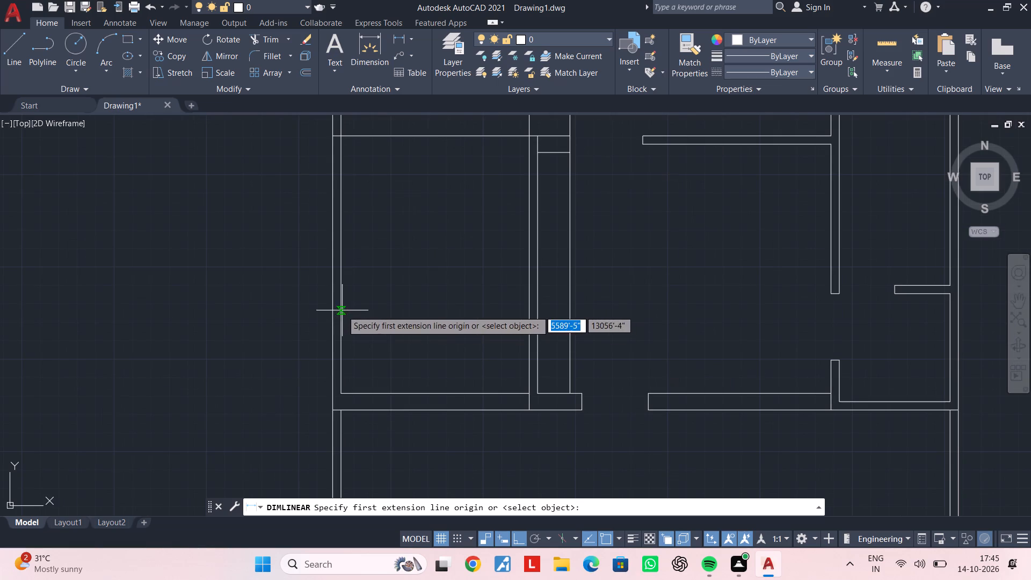
pyautogui.click(342, 310)
pyautogui.click(529, 310)
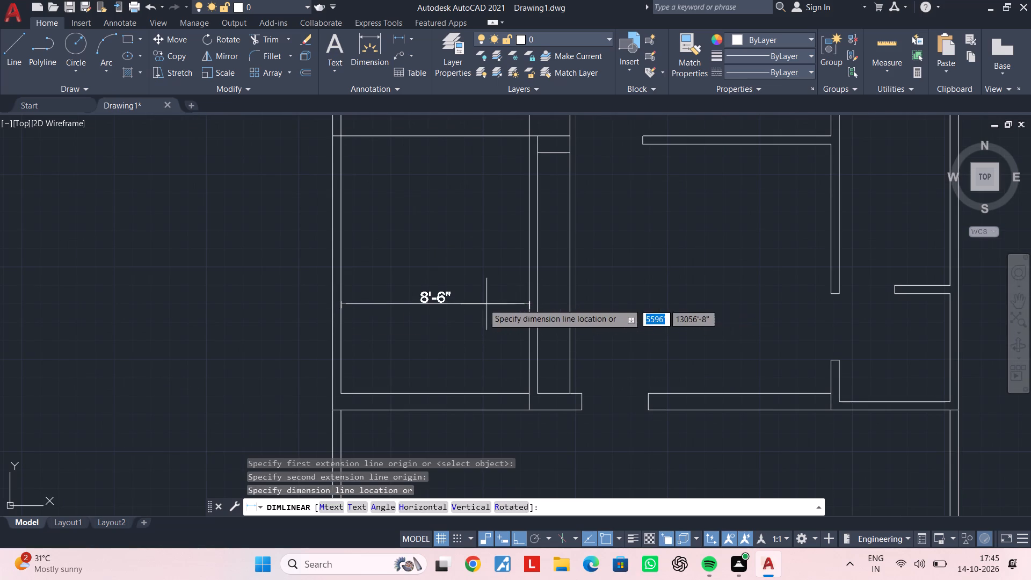
pyautogui.press('Escape')
pyautogui.press('Escape')
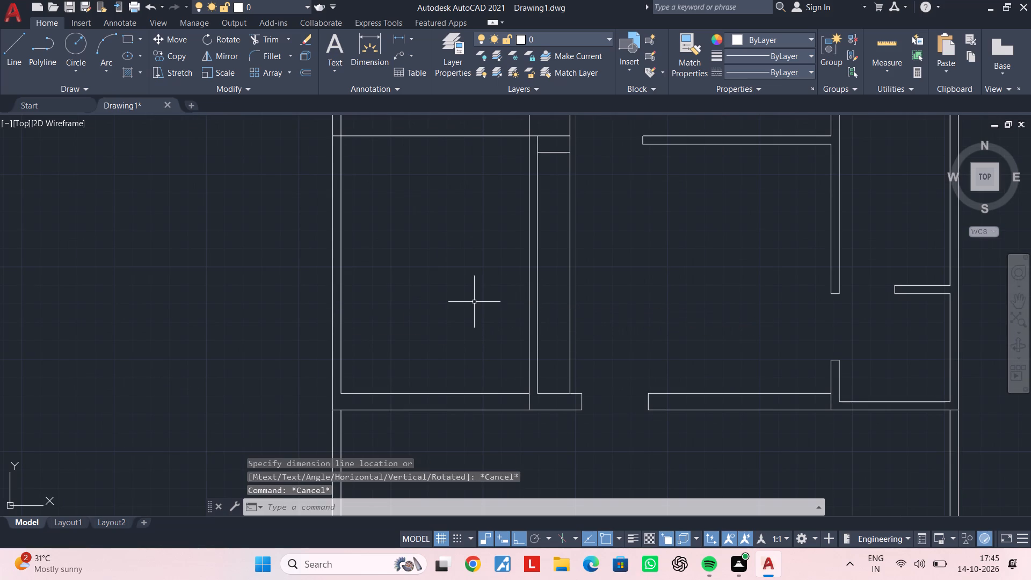
pyautogui.press('Escape')
pyautogui.press('Escape')
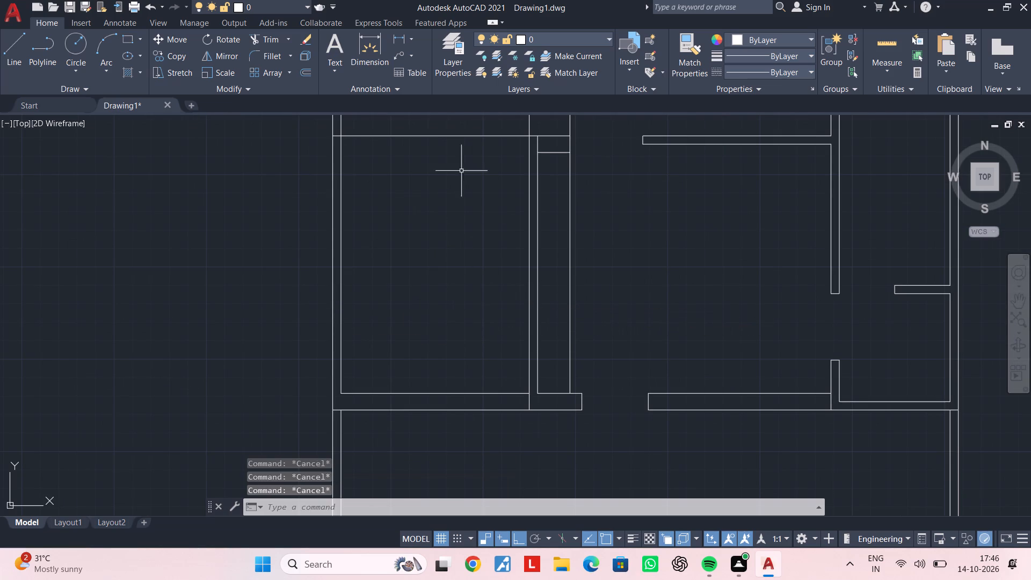
# Measure the vertical distance from the partition stub's lower face to the lower wall's upper face with a linear dimension without placing it.
pyautogui.click(402, 39)
pyautogui.scroll(-2, 471, 134)
pyautogui.moveTo(471, 134); pyautogui.dragTo(467, 220, button='middle')
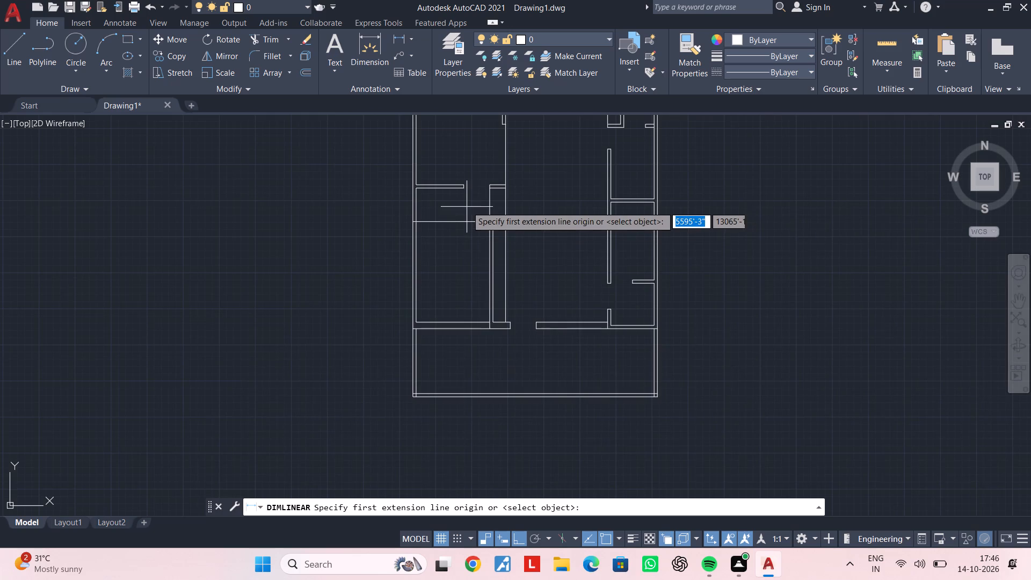
pyautogui.scroll(1, 460, 202)
pyautogui.click(448, 183)
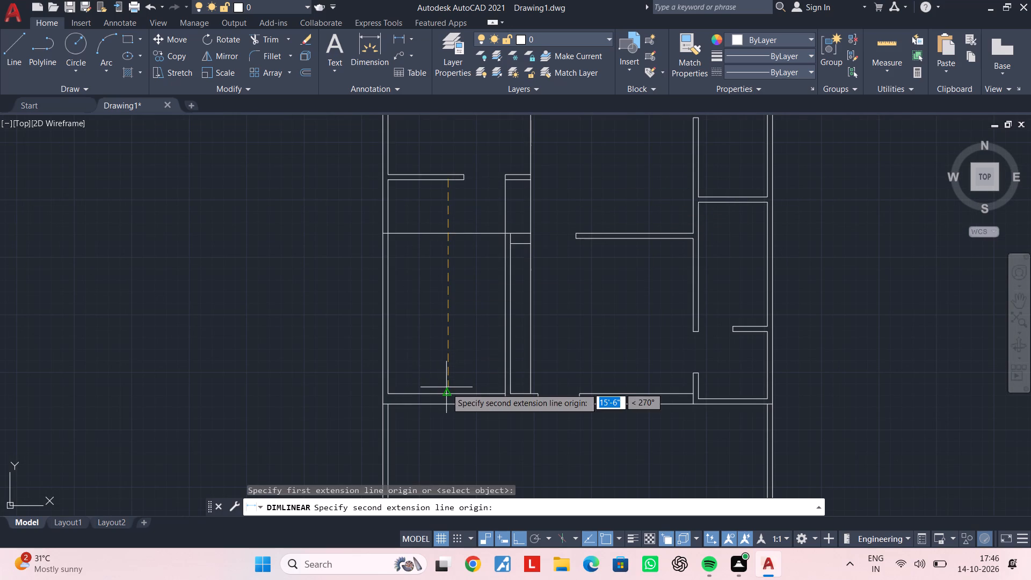
pyautogui.click(447, 388)
pyautogui.scroll(2, 447, 276)
pyautogui.press('Escape')
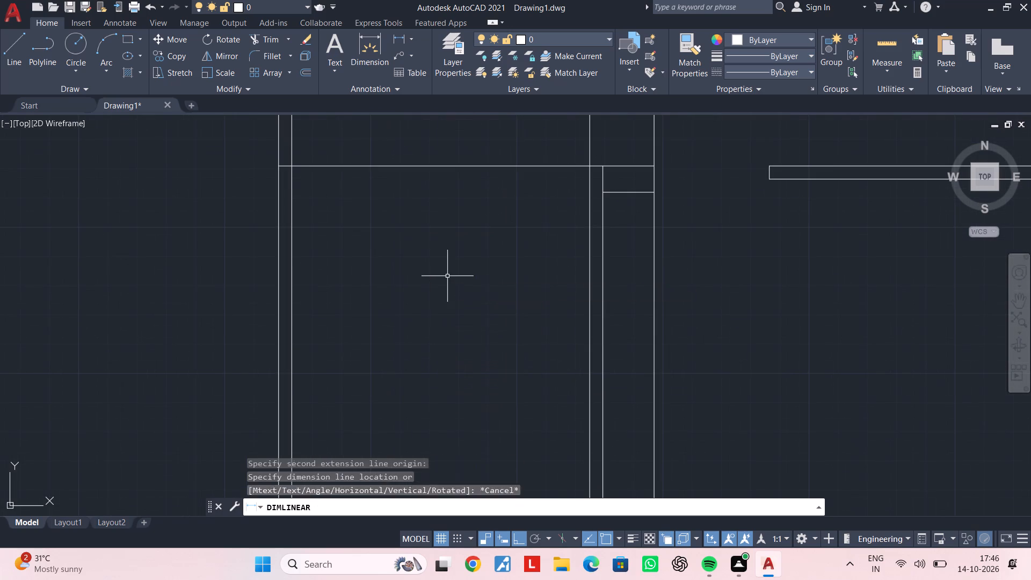
pyautogui.scroll(-2, 447, 276)
pyautogui.press('space')
pyautogui.click(445, 179)
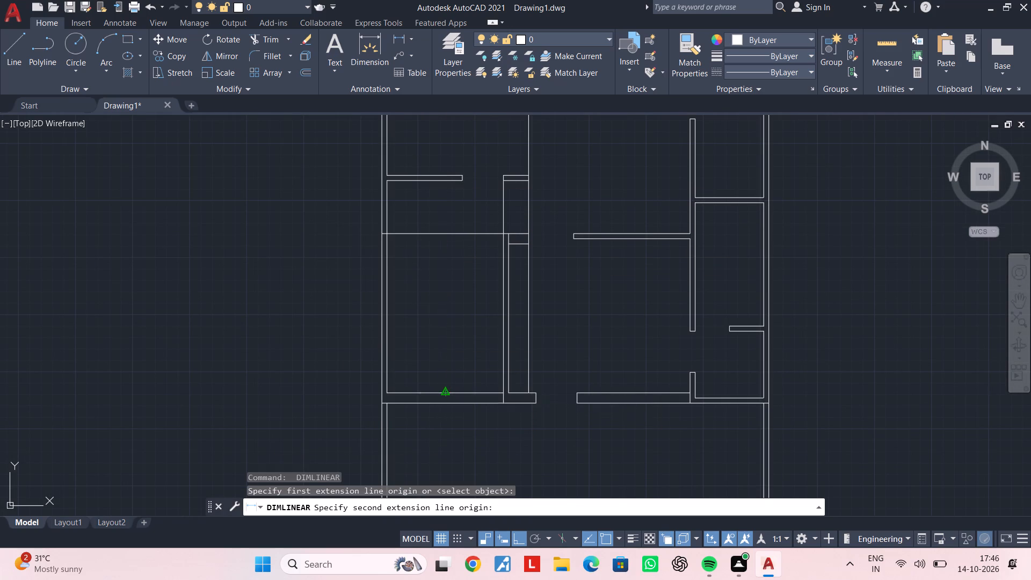
pyautogui.click(446, 390)
pyautogui.press('Escape')
pyautogui.press('Escape')
pyautogui.press('Escape')
pyautogui.press('Escape')
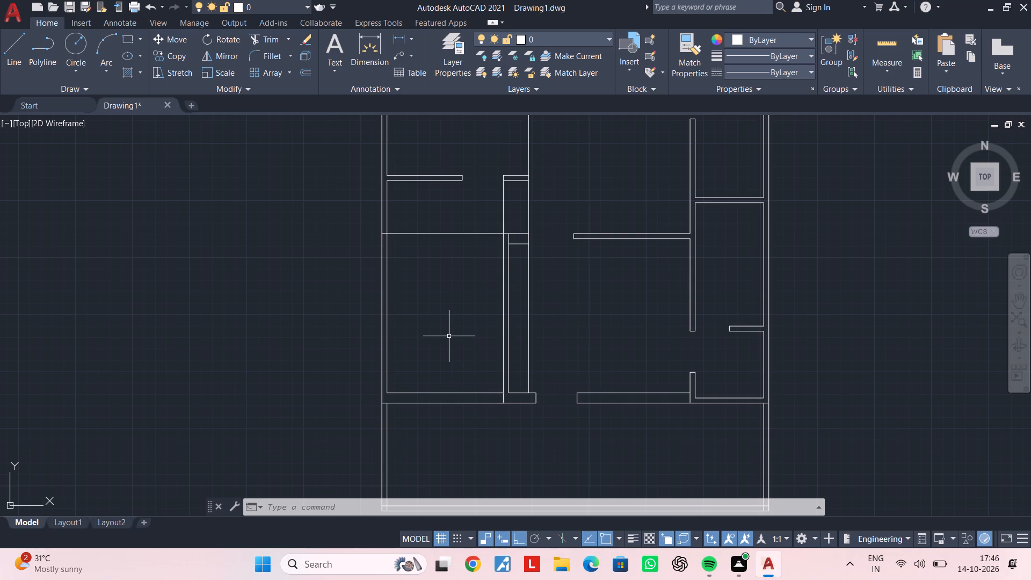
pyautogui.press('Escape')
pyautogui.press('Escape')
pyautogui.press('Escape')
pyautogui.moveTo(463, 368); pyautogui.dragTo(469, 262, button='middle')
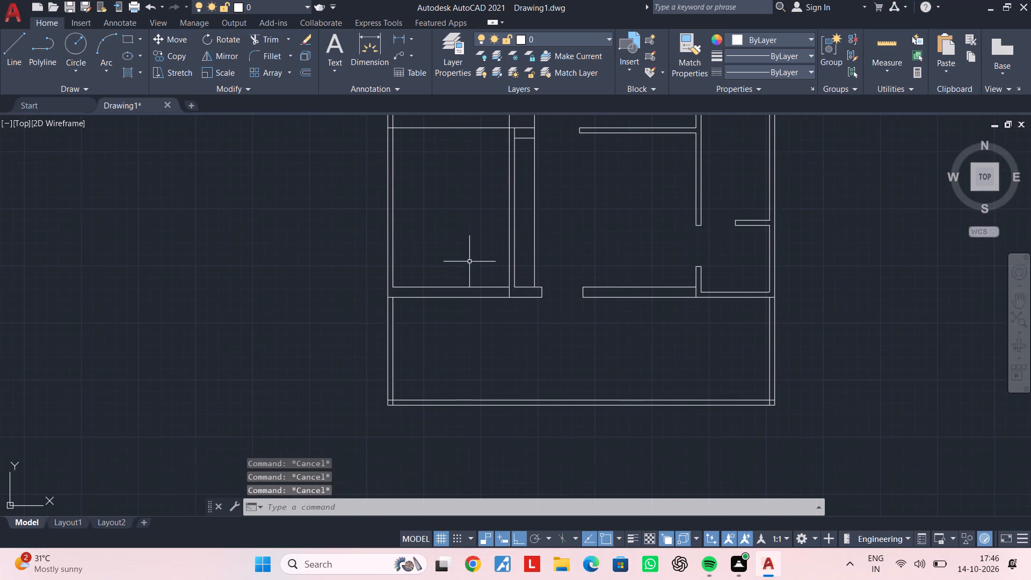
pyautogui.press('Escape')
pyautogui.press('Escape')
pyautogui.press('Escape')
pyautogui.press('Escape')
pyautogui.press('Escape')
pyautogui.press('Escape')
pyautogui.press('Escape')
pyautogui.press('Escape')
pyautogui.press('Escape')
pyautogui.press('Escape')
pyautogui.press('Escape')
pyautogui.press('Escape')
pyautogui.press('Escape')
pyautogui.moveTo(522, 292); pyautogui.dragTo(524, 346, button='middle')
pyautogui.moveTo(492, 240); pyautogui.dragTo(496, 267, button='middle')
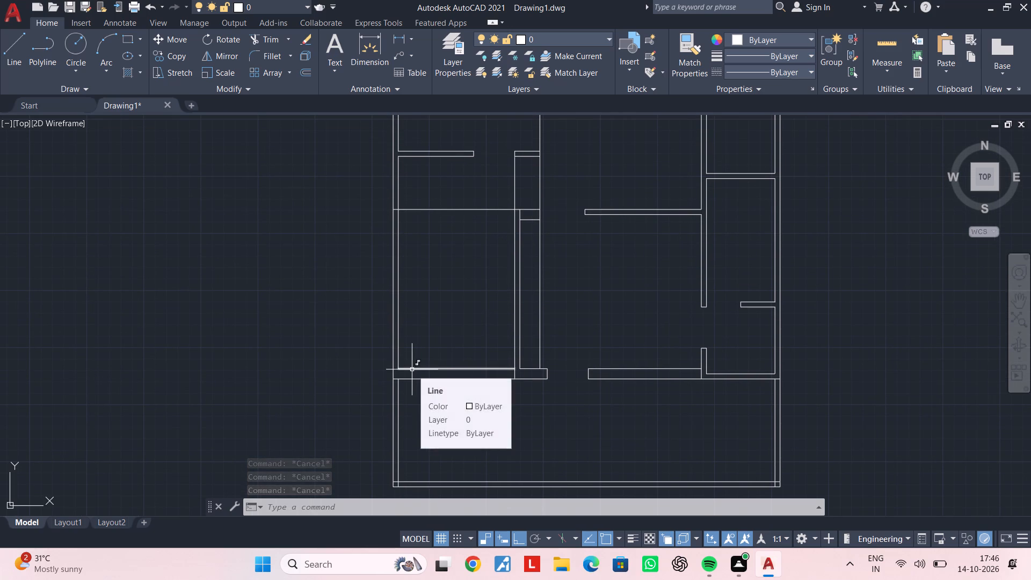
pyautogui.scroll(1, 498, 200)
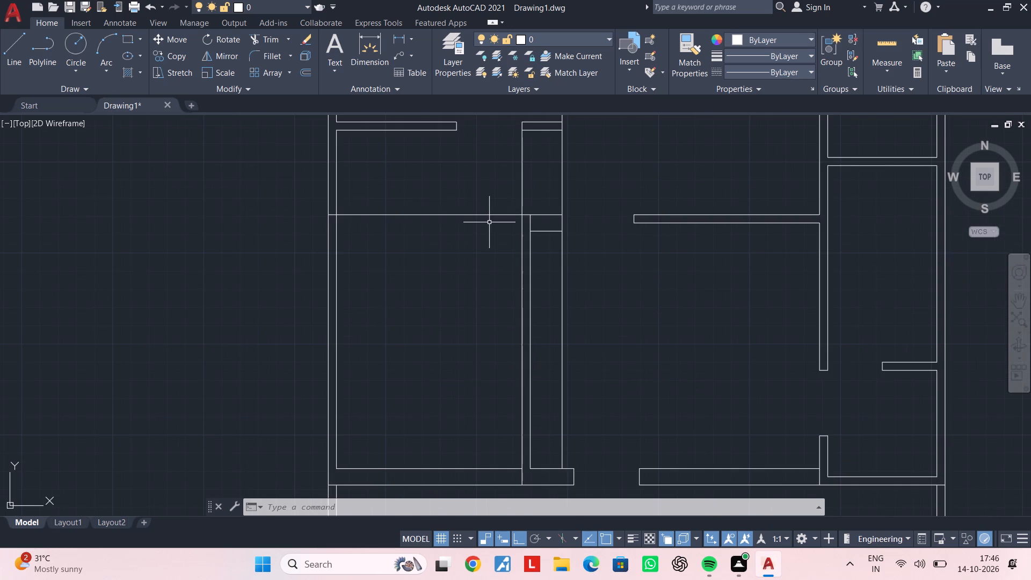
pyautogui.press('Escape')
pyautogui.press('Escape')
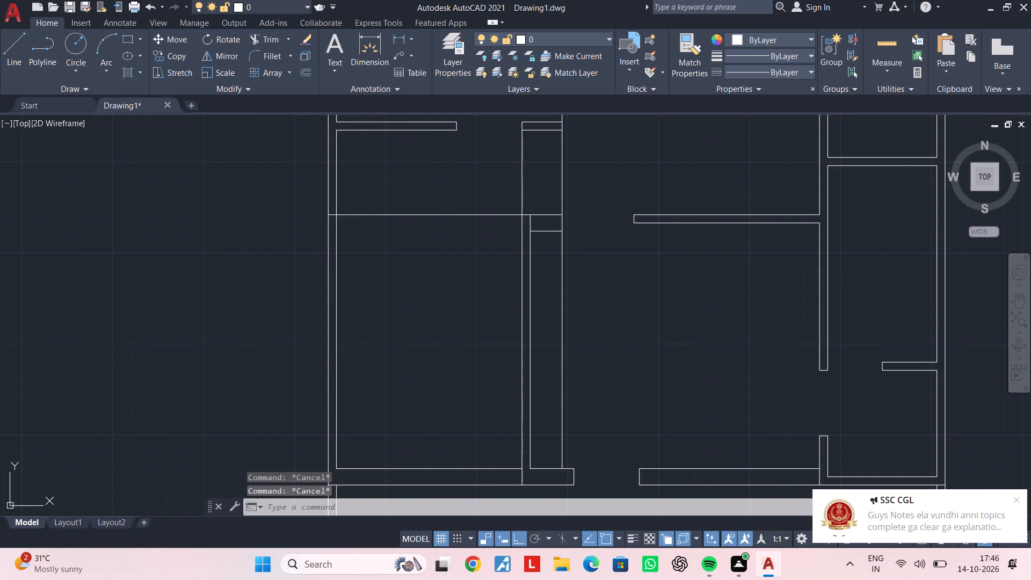
# Offset the lower west room's east line and the west wall's inner line 3'3" into the room.
pyautogui.press('Escape')
pyautogui.press('Escape')
pyautogui.press('Escape')
pyautogui.press('Escape')
pyautogui.write('of 3\'3"')
pyautogui.press('Return')
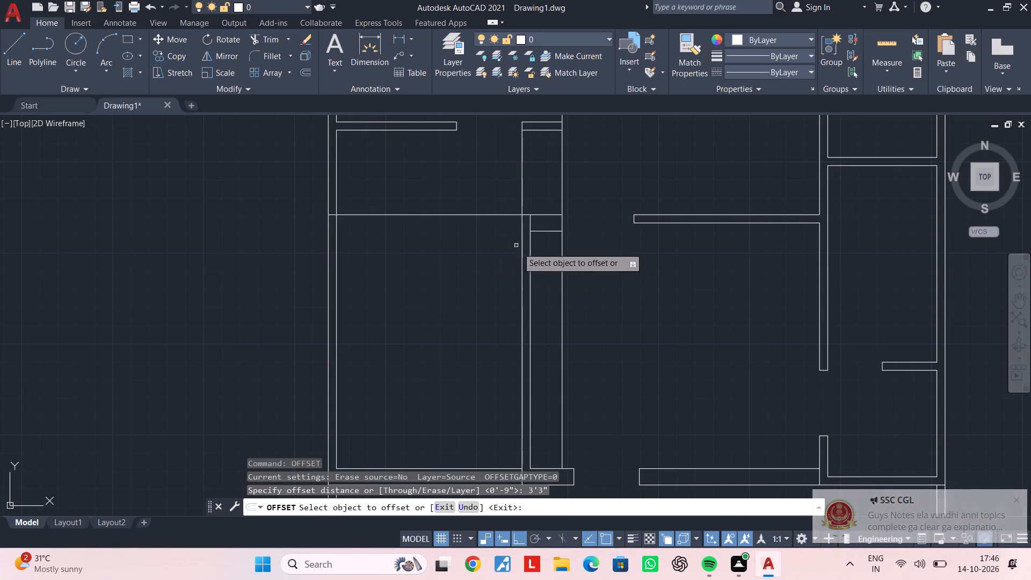
pyautogui.click(522, 271)
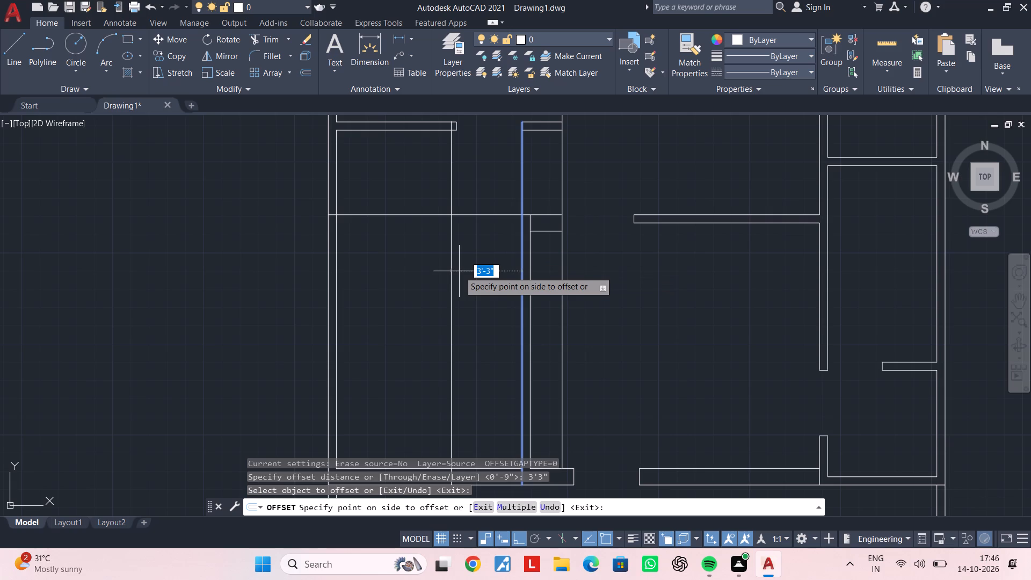
pyautogui.click(459, 271)
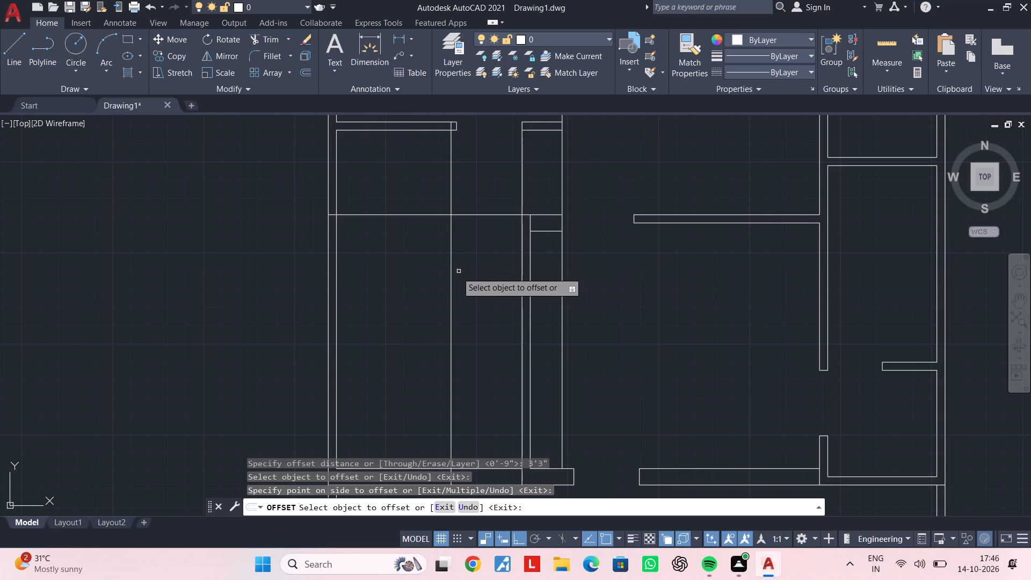
pyautogui.click(336, 288)
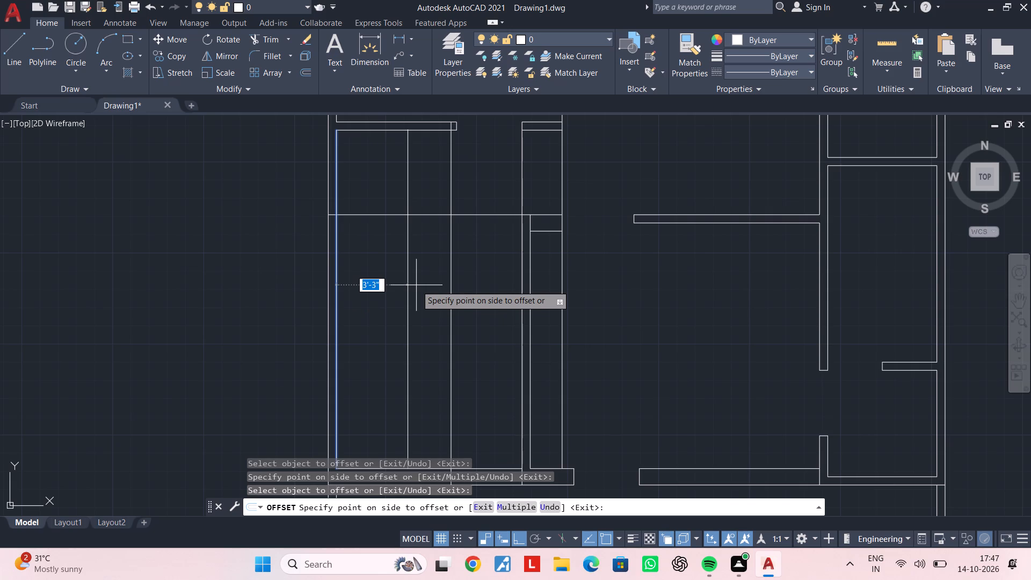
pyautogui.click(416, 285)
pyautogui.press('Escape')
pyautogui.press('Escape')
# Trim both new vertical lines above the room's upper horizontal line, including the leftover segment inside the partition stub.
pyautogui.write('tr')
pyautogui.press('space')
pyautogui.click(463, 187)
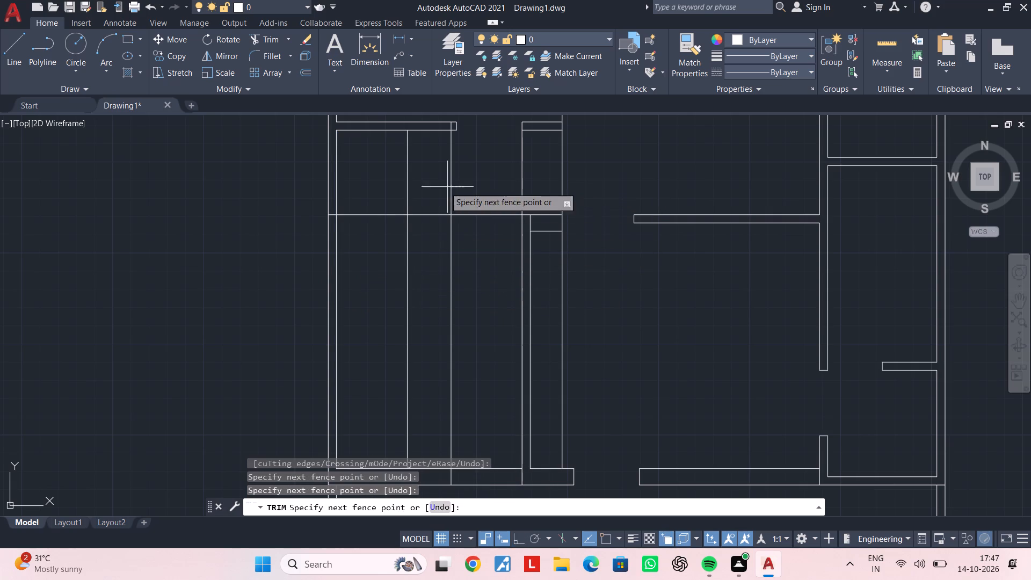
pyautogui.click(396, 187)
pyautogui.scroll(2, 442, 118)
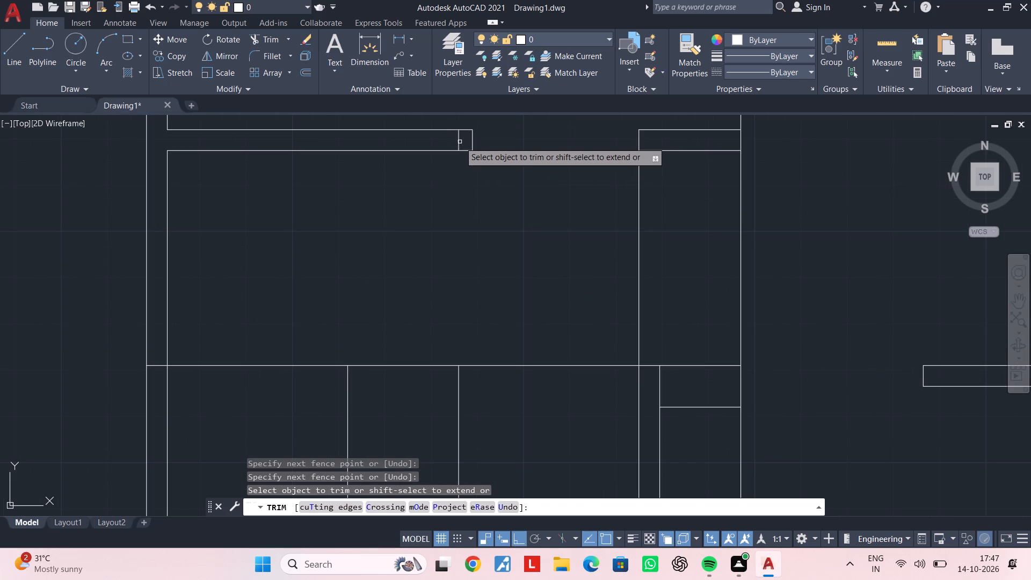
pyautogui.click(459, 142)
pyautogui.press('Escape')
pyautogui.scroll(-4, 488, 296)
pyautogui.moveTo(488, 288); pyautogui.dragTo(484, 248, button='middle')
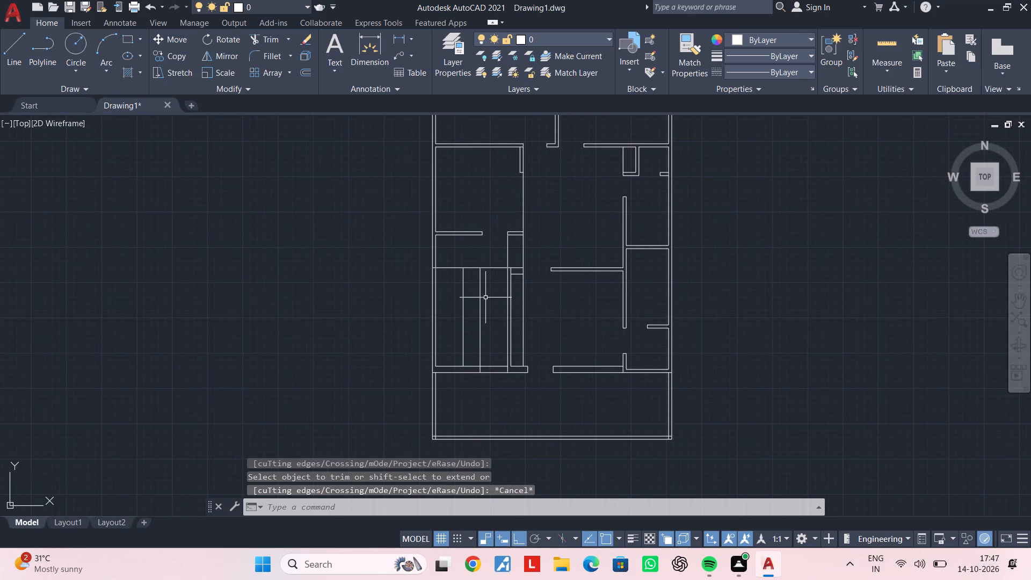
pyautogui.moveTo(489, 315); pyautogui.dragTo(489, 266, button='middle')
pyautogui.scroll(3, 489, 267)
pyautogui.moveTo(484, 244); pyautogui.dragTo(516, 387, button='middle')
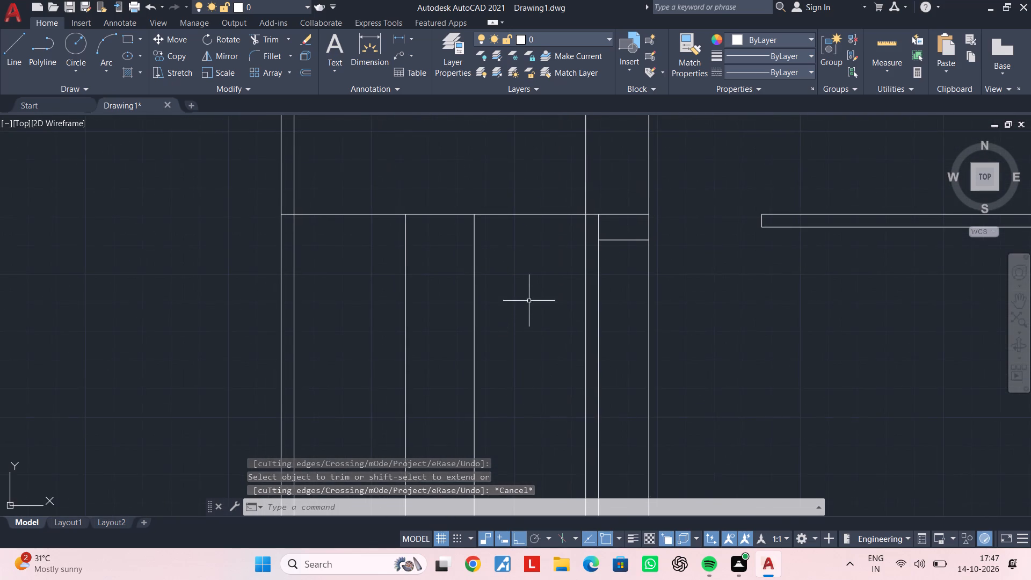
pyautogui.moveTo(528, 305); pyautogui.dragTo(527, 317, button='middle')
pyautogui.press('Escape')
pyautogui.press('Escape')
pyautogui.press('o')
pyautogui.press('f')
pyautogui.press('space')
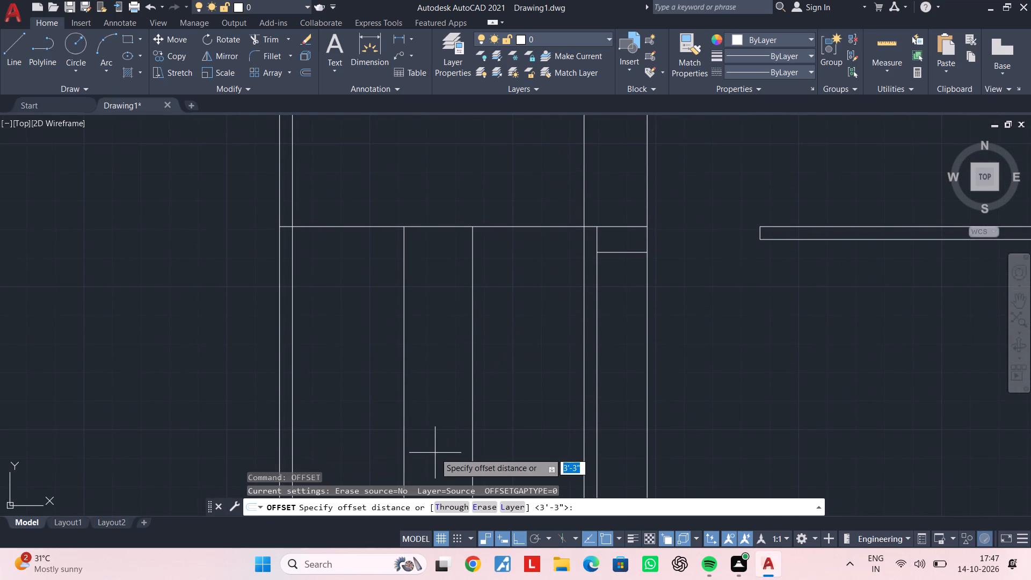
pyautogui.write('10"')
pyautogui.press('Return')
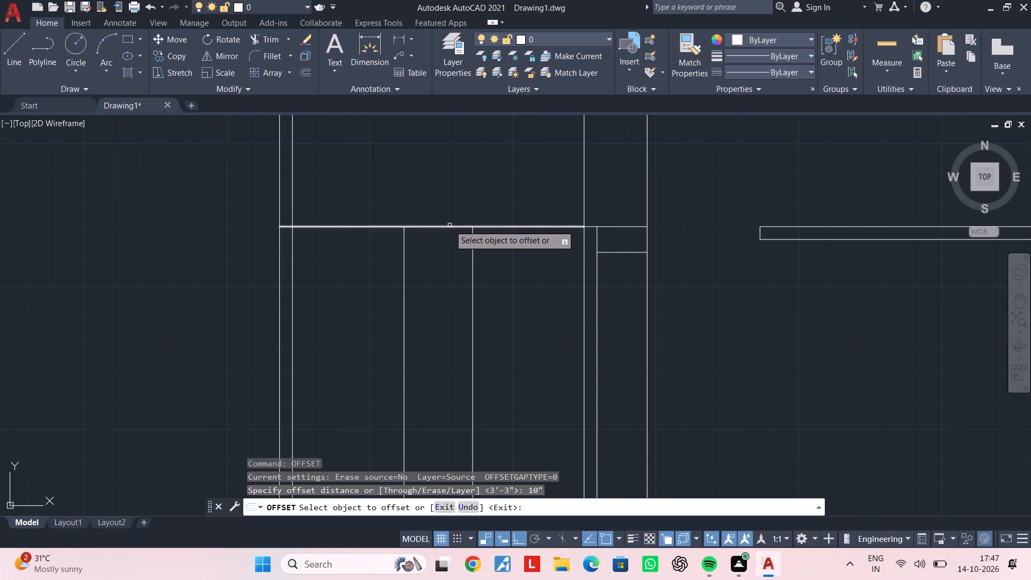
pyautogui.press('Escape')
# Trim the end of the room's upper horizontal line that crosses the west wall.
pyautogui.write('tr')
pyautogui.press('space')
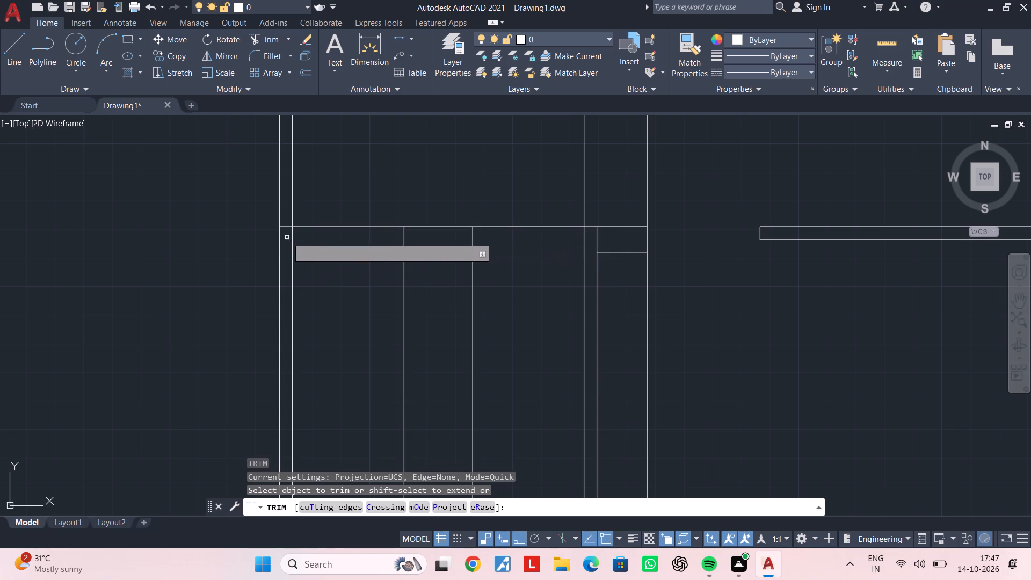
pyautogui.click(288, 227)
pyautogui.press('Escape')
pyautogui.press('Escape')
pyautogui.press('Escape')
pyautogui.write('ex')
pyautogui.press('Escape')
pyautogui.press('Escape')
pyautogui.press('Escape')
# Offset the room's upper horizontal line successively downward at 10" spacing to create the first four stair tread lines.
pyautogui.press('o')
pyautogui.press('f')
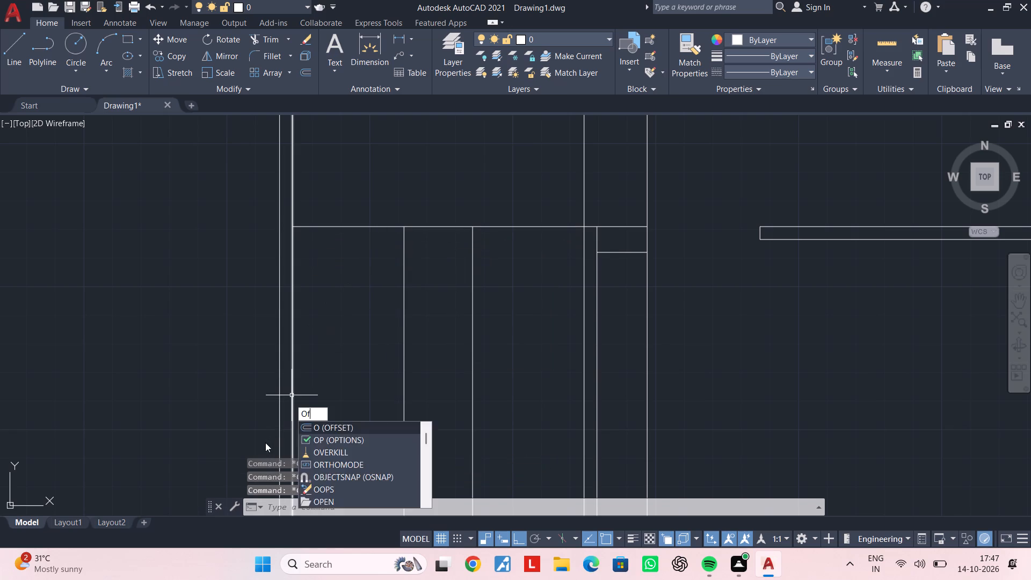
pyautogui.press('space')
pyautogui.write('10"')
pyautogui.press('Return')
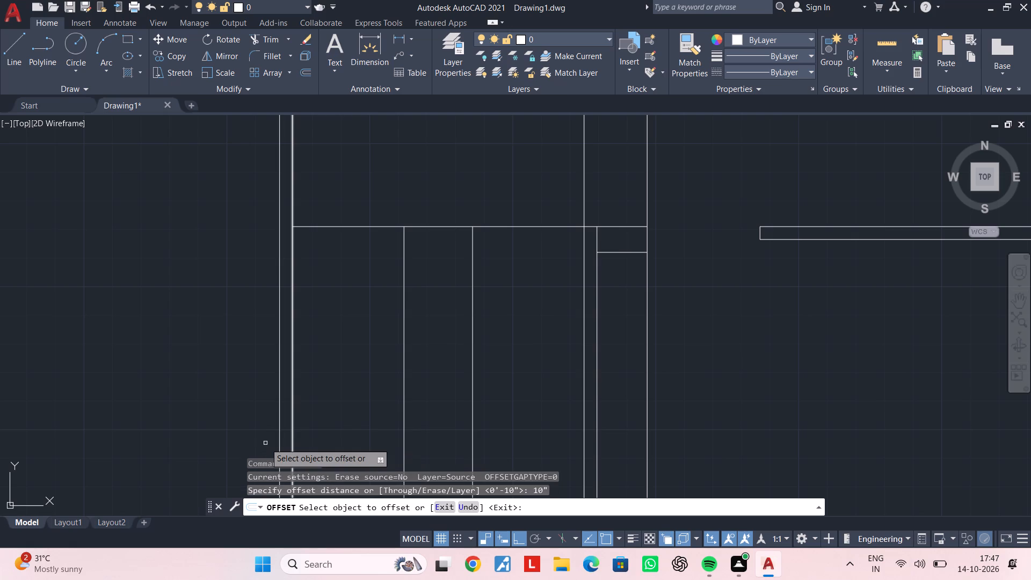
pyautogui.click(507, 227)
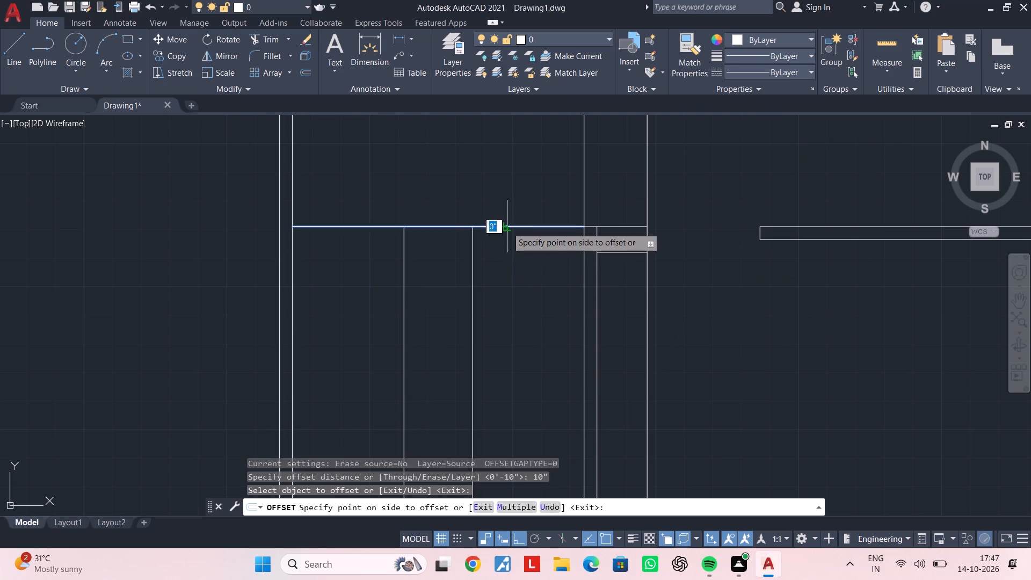
pyautogui.click(519, 273)
pyautogui.click(522, 256)
pyautogui.click(545, 304)
pyautogui.click(541, 286)
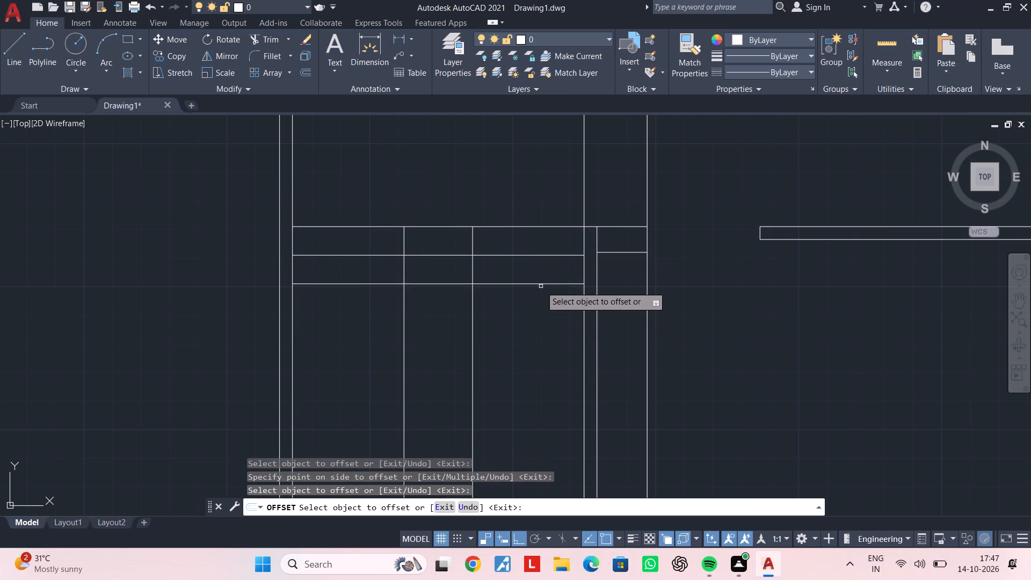
pyautogui.click(547, 285)
pyautogui.click(546, 321)
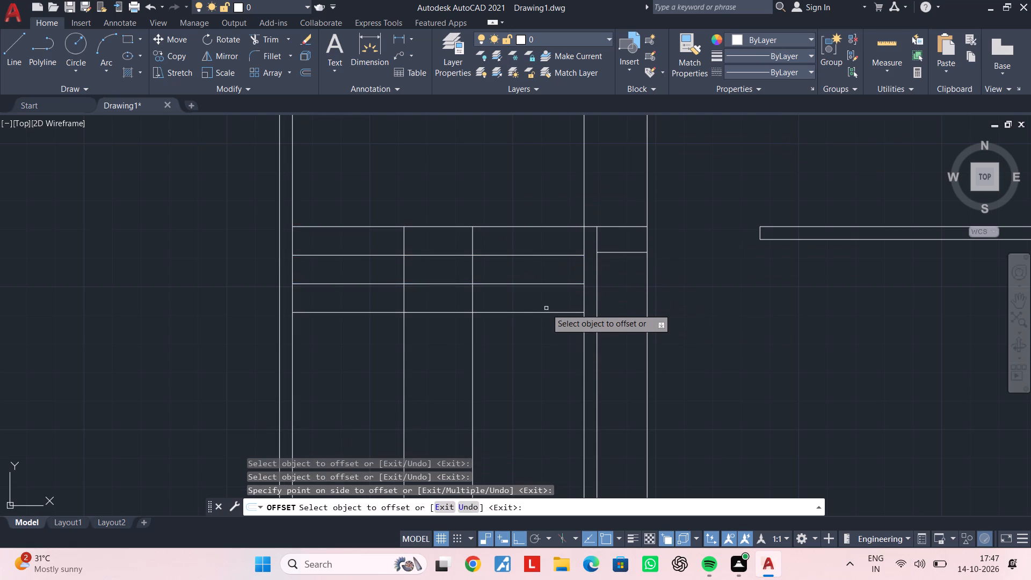
pyautogui.click(546, 311)
pyautogui.click(547, 342)
# Continue offsetting the lowest tread line downward at 10" spacing to add six more tread lines.
pyautogui.scroll(-3, 547, 341)
pyautogui.moveTo(547, 332); pyautogui.dragTo(568, 261, button='middle')
pyautogui.scroll(2, 559, 271)
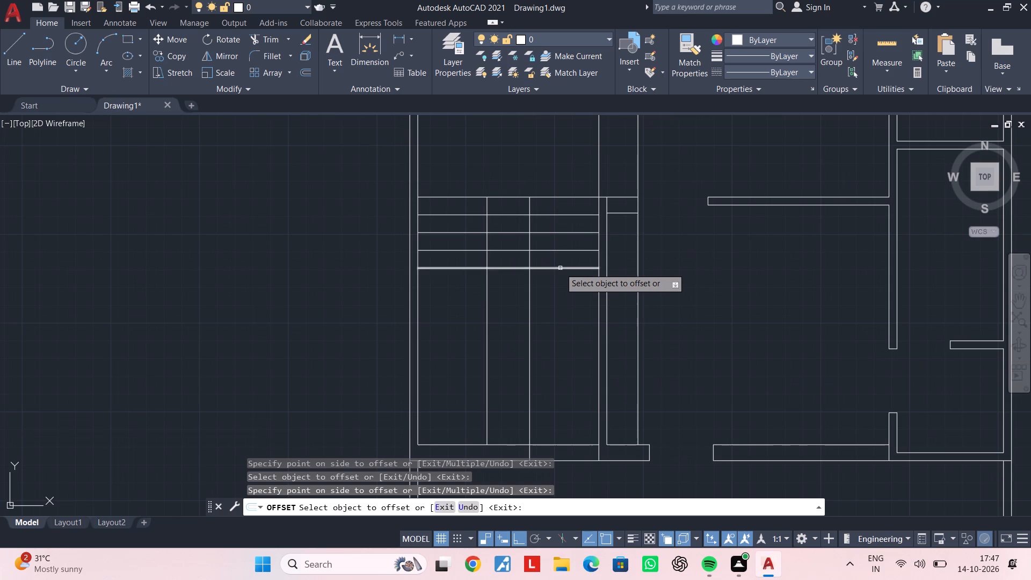
pyautogui.click(562, 267)
pyautogui.click(558, 331)
pyautogui.click(562, 285)
pyautogui.click(561, 323)
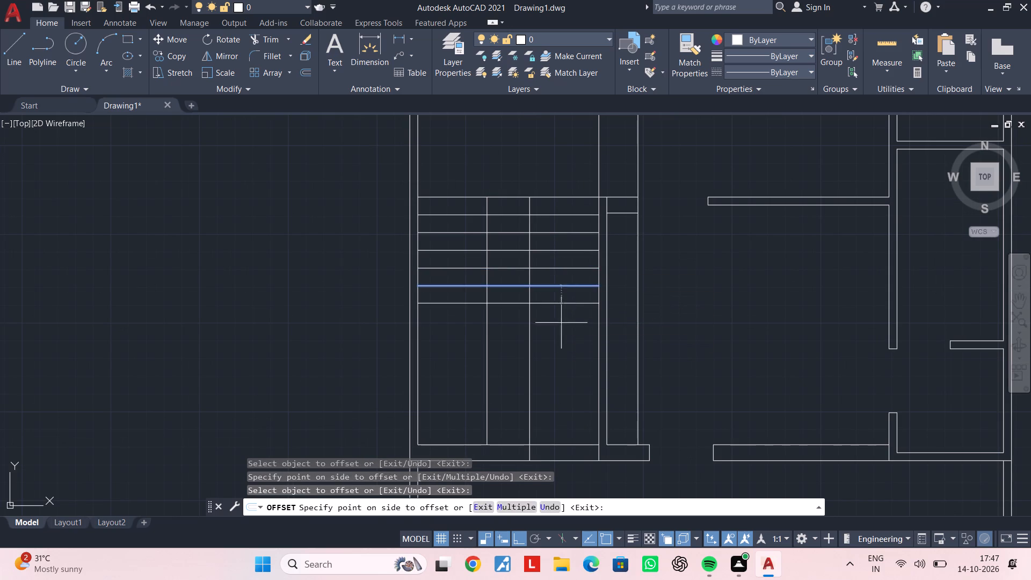
pyautogui.click(563, 305)
pyautogui.click(568, 339)
pyautogui.click(564, 320)
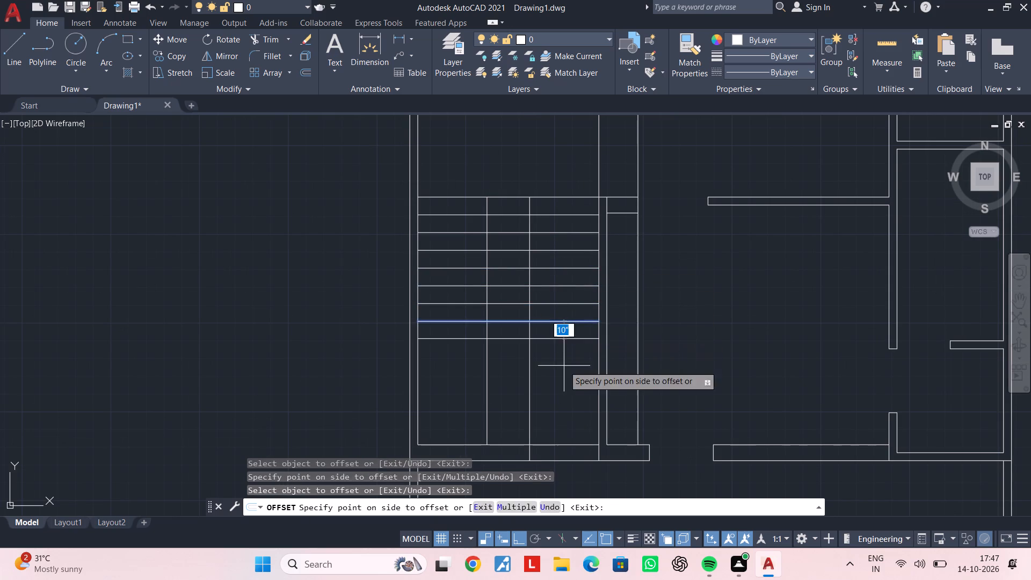
pyautogui.click(564, 380)
pyautogui.click(571, 340)
pyautogui.click(573, 375)
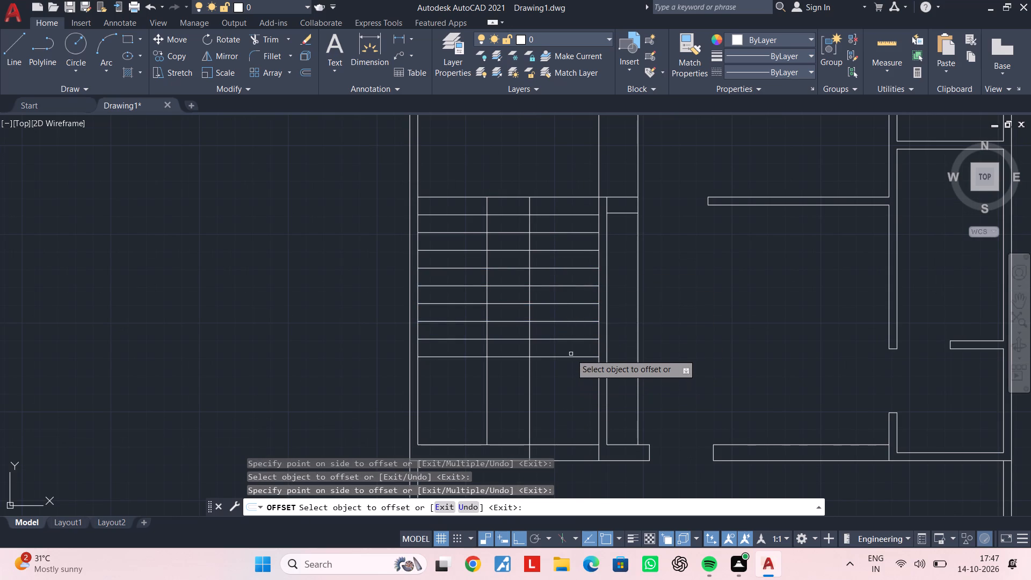
pyautogui.click(571, 357)
pyautogui.click(572, 383)
pyautogui.press('Escape')
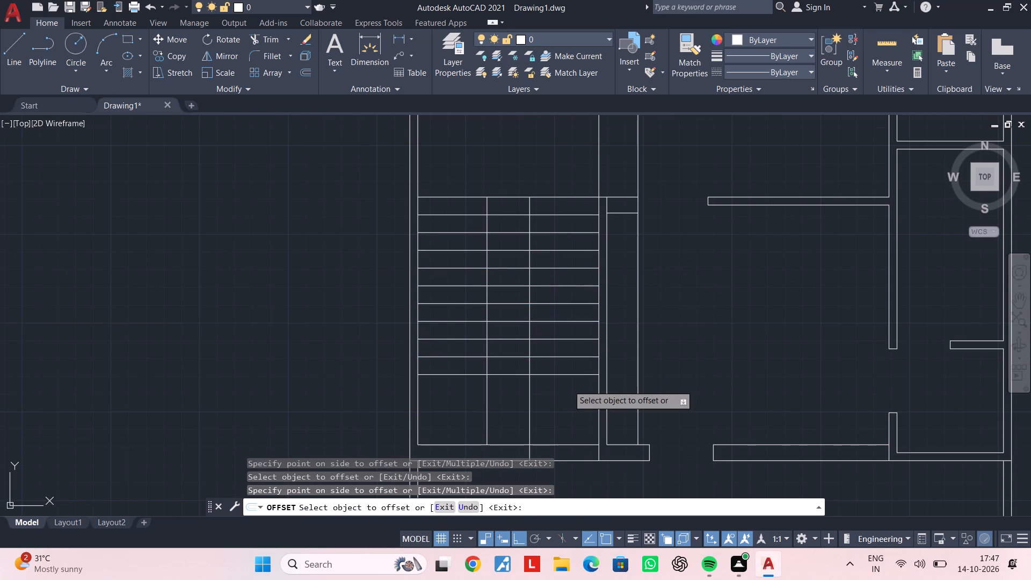
pyautogui.press('Escape')
pyautogui.press('Escape')
# Trim the third through ninth offset tread lines between the two inner vertical lines to open the stair's central well.
pyautogui.moveTo(517, 383); pyautogui.dragTo(520, 400, button='middle')
pyautogui.press('Escape')
pyautogui.press('Escape')
pyautogui.write('tr')
pyautogui.press('space')
pyautogui.click(508, 380)
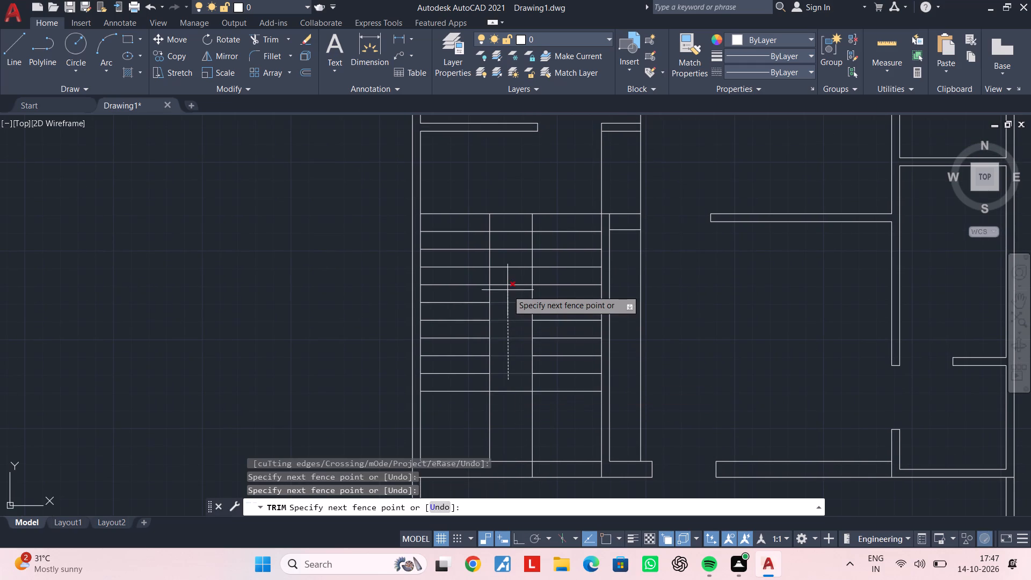
pyautogui.moveTo(507, 289); pyautogui.dragTo(511, 329, button='middle')
pyautogui.scroll(2, 509, 306)
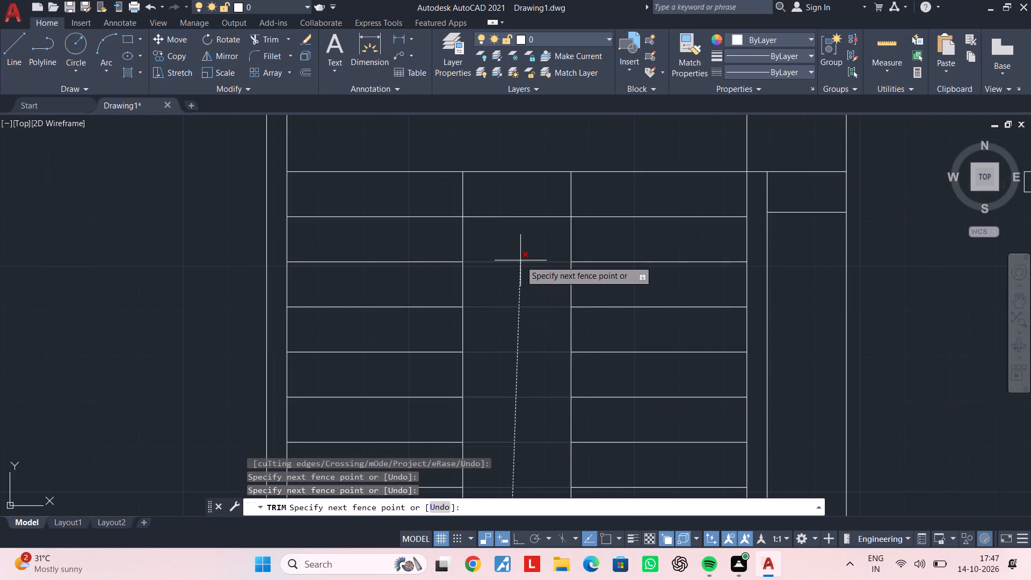
pyautogui.click(520, 288)
pyautogui.press('Escape')
pyautogui.press('Escape')
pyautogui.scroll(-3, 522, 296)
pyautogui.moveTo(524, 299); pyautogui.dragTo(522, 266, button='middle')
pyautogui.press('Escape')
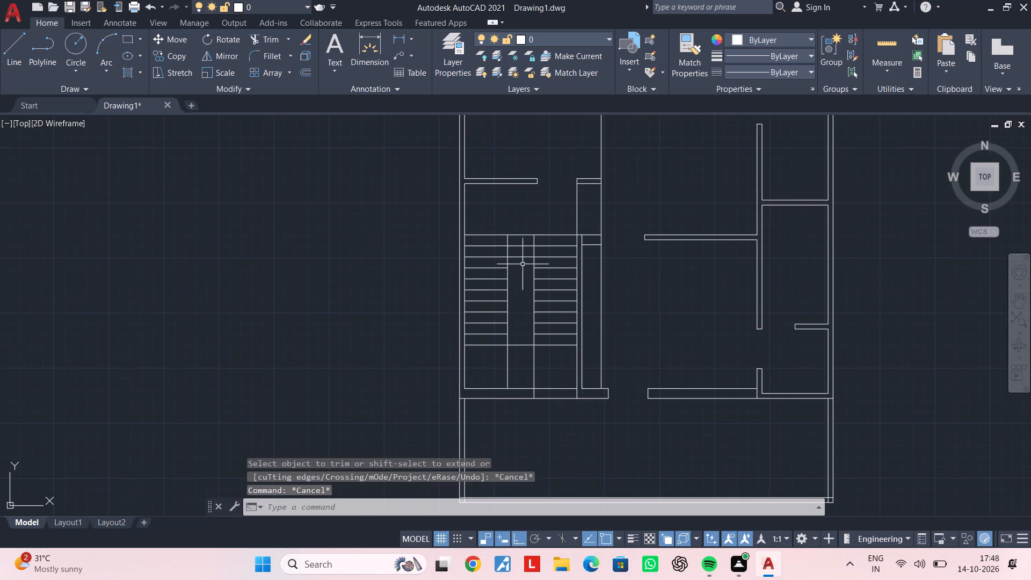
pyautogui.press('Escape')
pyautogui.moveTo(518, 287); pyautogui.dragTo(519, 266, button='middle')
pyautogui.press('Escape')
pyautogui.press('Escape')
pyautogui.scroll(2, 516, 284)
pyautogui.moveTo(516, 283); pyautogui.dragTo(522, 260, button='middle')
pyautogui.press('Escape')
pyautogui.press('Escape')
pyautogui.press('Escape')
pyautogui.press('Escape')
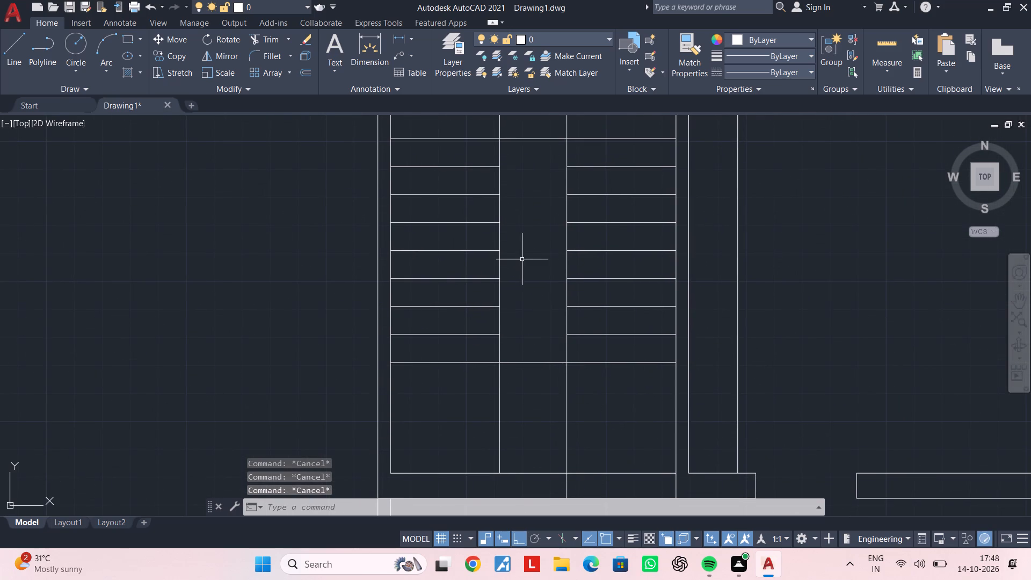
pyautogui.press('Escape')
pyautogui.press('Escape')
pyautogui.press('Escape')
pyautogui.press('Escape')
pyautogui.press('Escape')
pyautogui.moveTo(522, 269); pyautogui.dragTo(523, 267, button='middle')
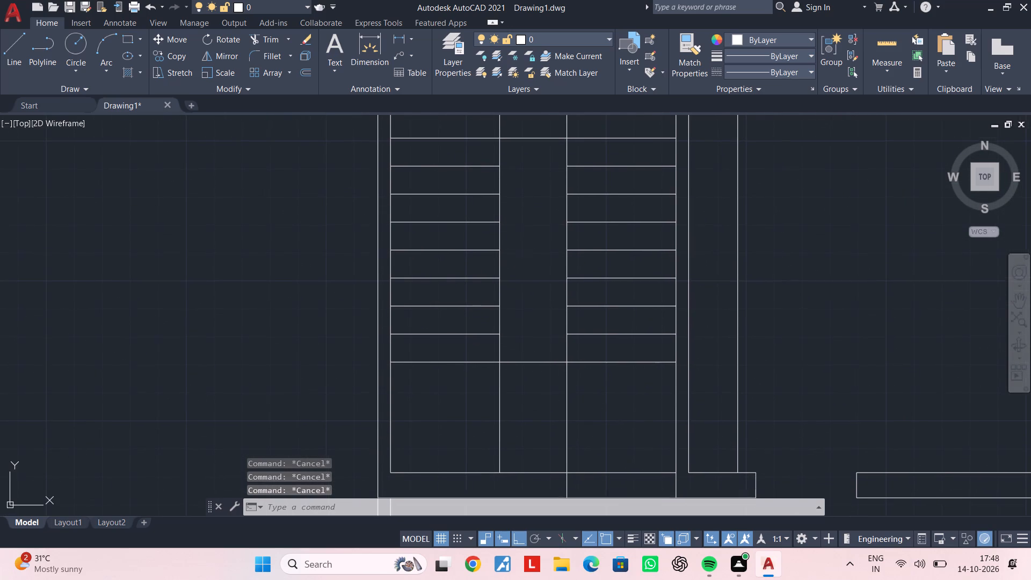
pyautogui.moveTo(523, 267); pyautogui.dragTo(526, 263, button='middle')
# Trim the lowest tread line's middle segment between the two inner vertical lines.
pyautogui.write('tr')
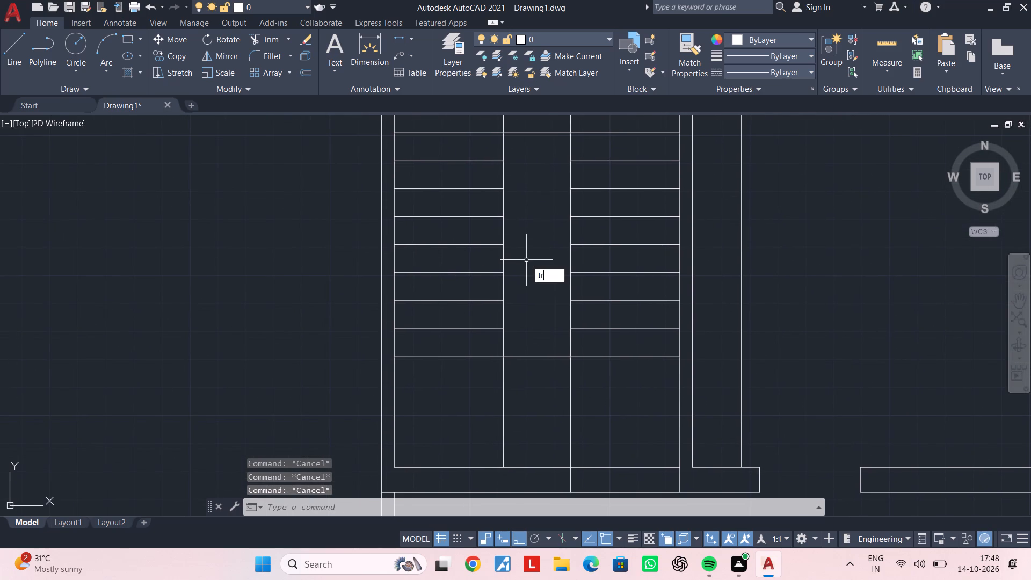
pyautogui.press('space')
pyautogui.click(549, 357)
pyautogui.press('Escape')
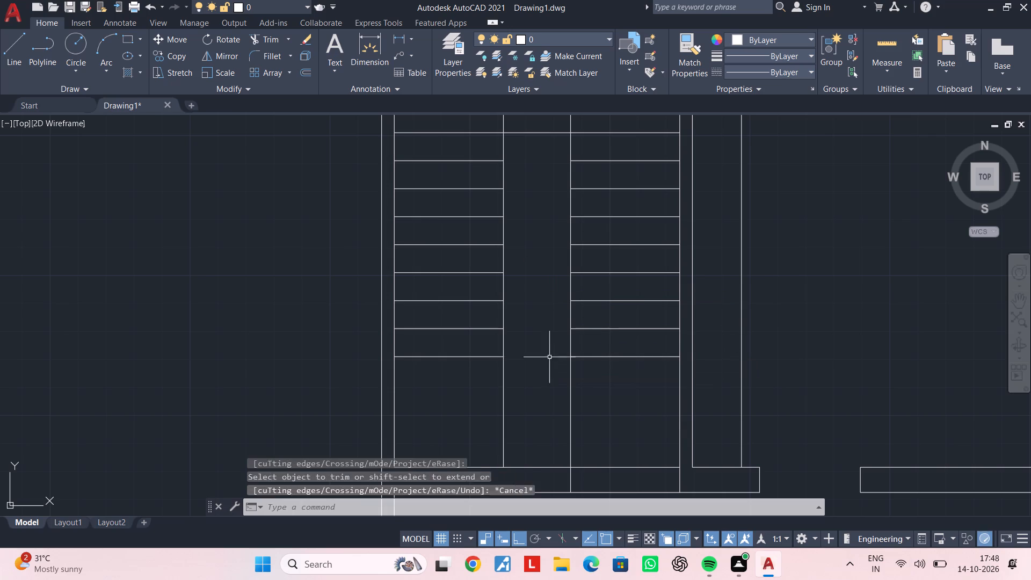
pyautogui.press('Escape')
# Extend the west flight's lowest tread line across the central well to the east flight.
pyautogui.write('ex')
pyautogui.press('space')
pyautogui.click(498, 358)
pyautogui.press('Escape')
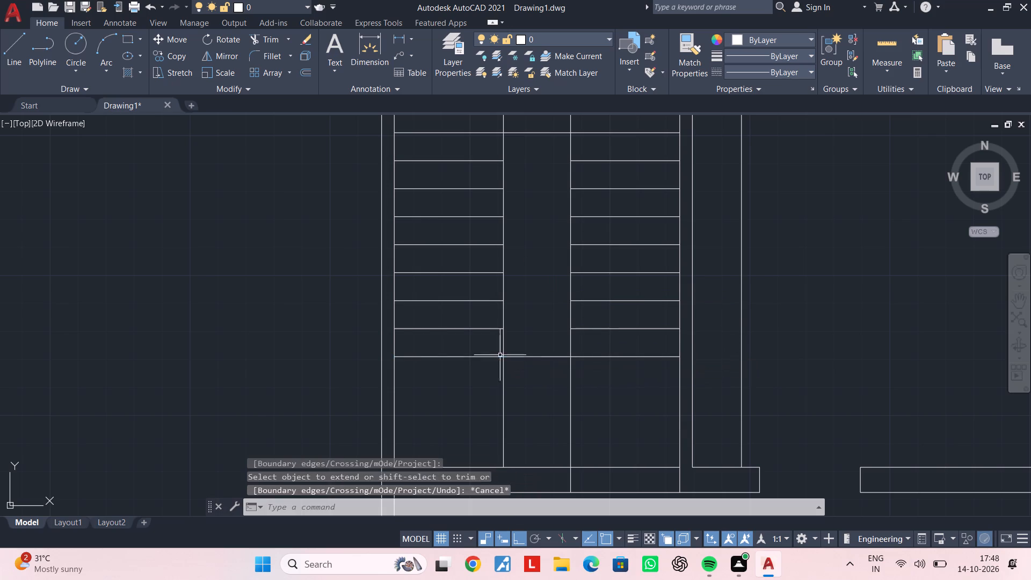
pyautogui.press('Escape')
# Trim the two inner vertical stair lines below the lowest tread line to clear the landing.
pyautogui.moveTo(524, 265); pyautogui.dragTo(524, 294, button='middle')
pyautogui.press('Escape')
pyautogui.press('Escape')
pyautogui.press('Escape')
pyautogui.press('Escape')
pyautogui.scroll(-1, 524, 294)
pyautogui.write('tr')
pyautogui.press('space')
pyautogui.click(564, 376)
pyautogui.click(477, 381)
pyautogui.press('Escape')
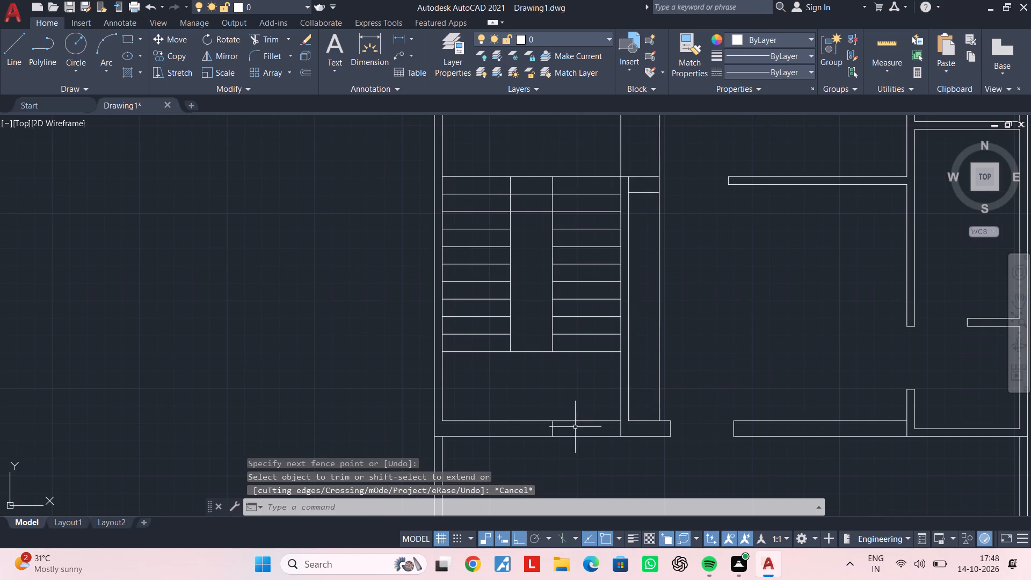
# Delete the leftover short vertical segment inside the lower wall below the stair landing.
pyautogui.click(554, 427)
pyautogui.press('Delete')
# Offset the west flight's inner line 1" into the central well and the stair's top line 1" upward.
pyautogui.moveTo(540, 362); pyautogui.dragTo(540, 366, button='middle')
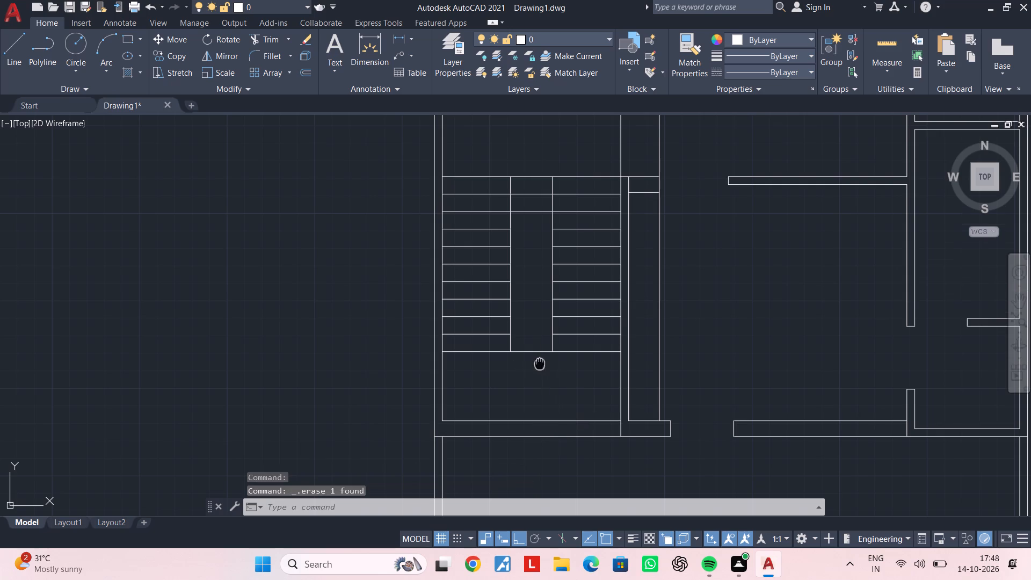
pyautogui.moveTo(540, 366); pyautogui.dragTo(540, 381, button='middle')
pyautogui.moveTo(525, 272); pyautogui.dragTo(528, 283, button='middle')
pyautogui.scroll(2, 519, 248)
pyautogui.moveTo(526, 245); pyautogui.dragTo(525, 278, button='middle')
pyautogui.press('Escape')
pyautogui.press('Escape')
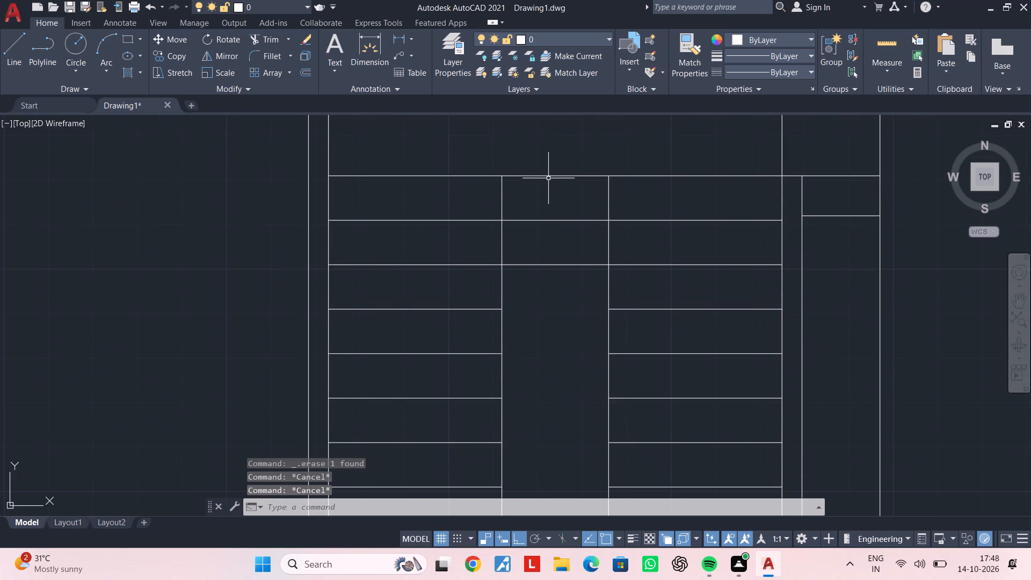
pyautogui.write('of 1"')
pyautogui.press('Return')
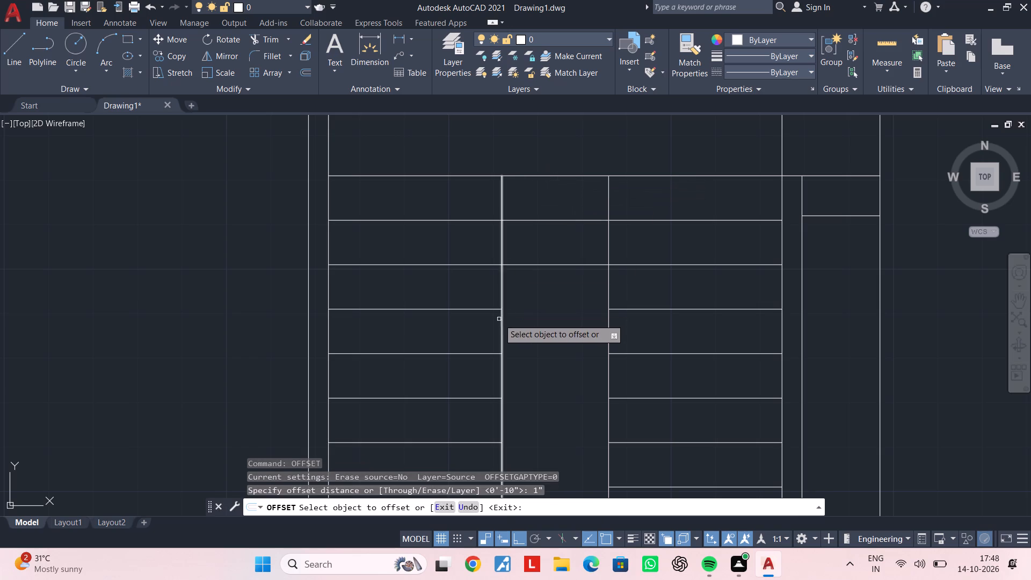
pyautogui.click(503, 318)
pyautogui.click(540, 308)
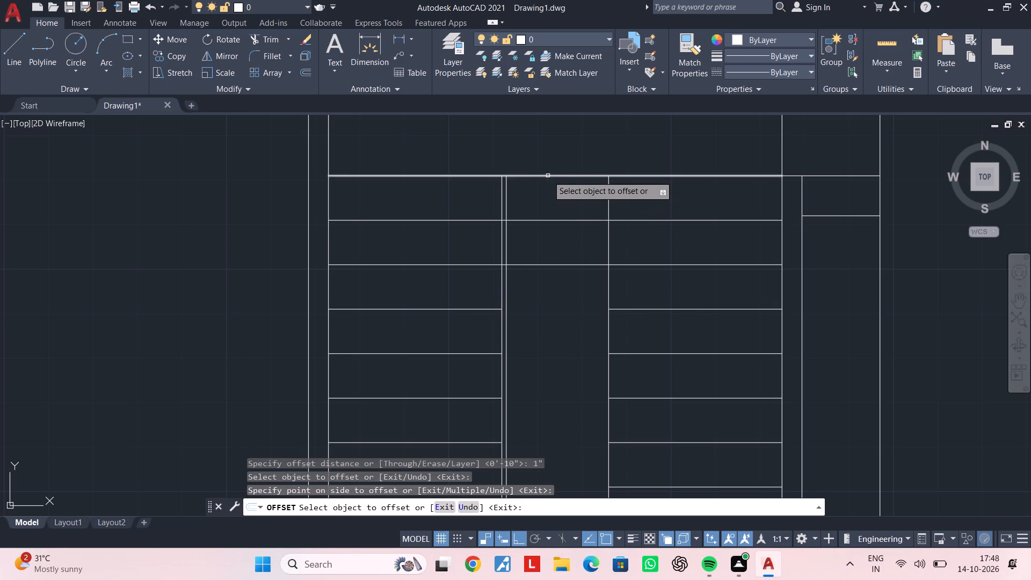
pyautogui.click(548, 176)
pyautogui.click(547, 181)
pyautogui.press('Escape')
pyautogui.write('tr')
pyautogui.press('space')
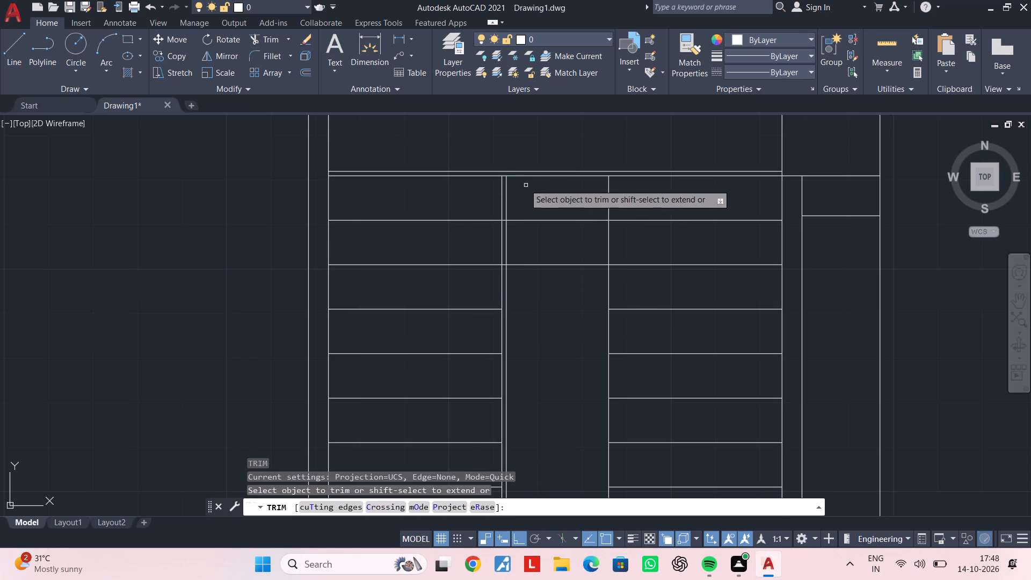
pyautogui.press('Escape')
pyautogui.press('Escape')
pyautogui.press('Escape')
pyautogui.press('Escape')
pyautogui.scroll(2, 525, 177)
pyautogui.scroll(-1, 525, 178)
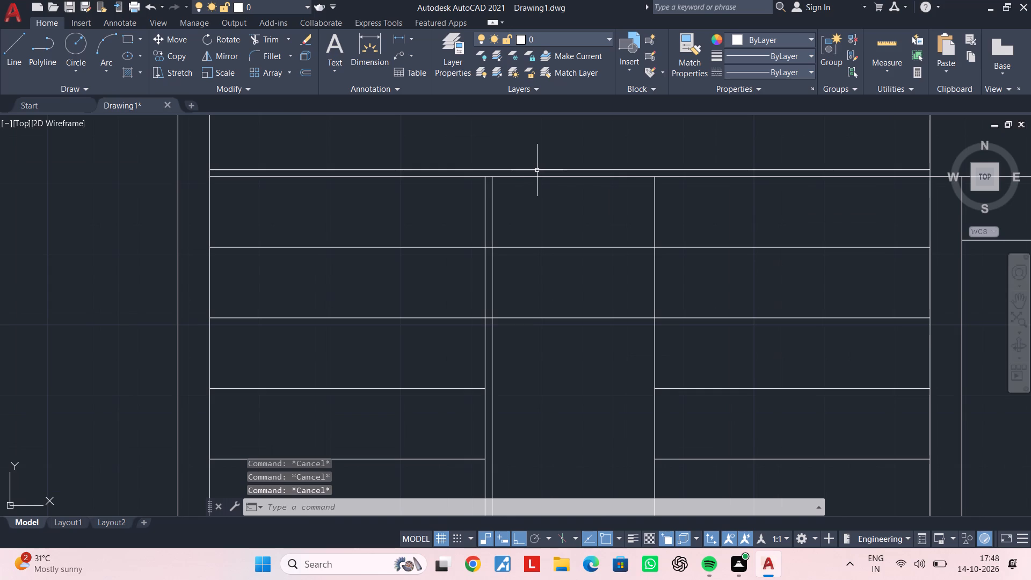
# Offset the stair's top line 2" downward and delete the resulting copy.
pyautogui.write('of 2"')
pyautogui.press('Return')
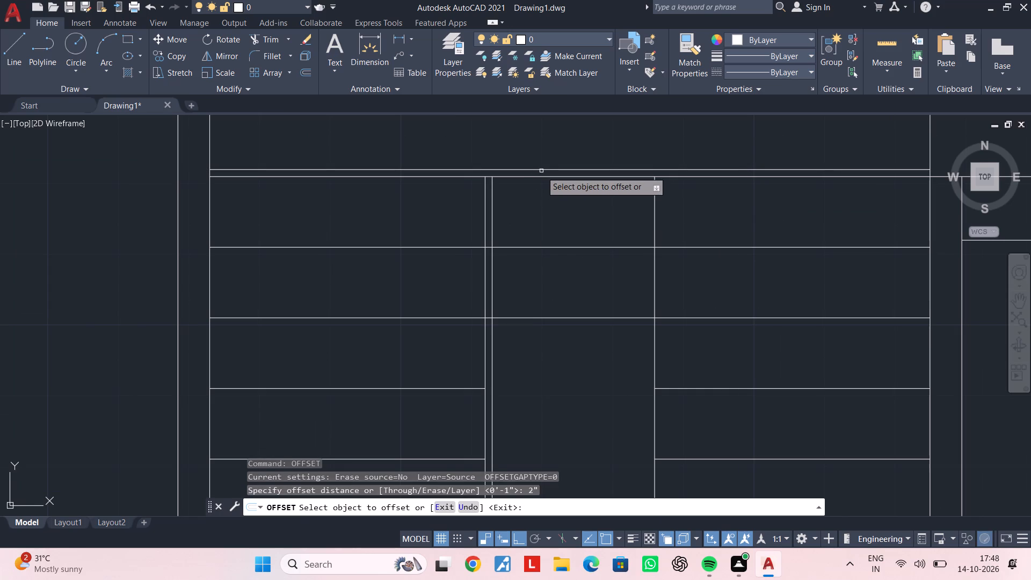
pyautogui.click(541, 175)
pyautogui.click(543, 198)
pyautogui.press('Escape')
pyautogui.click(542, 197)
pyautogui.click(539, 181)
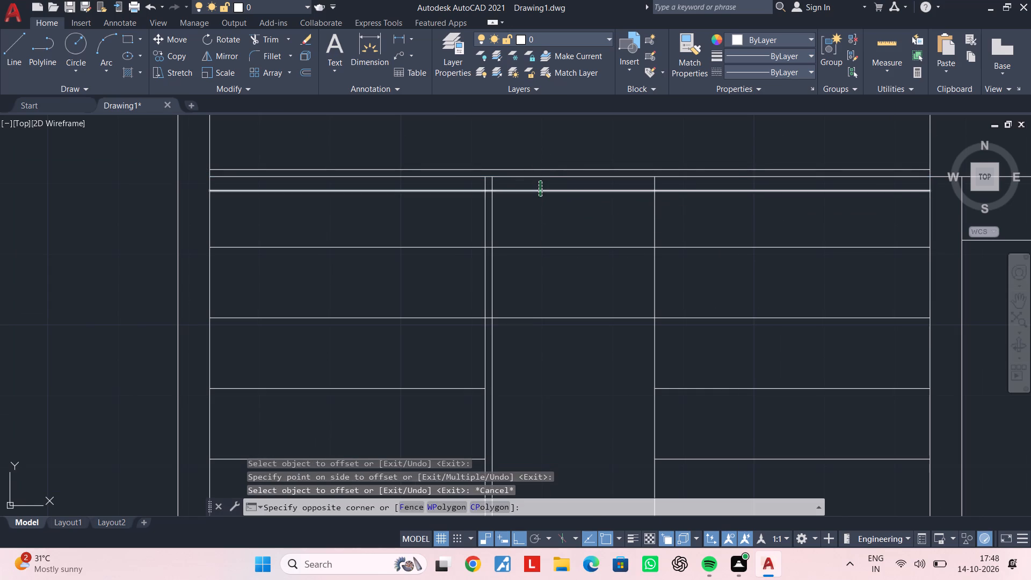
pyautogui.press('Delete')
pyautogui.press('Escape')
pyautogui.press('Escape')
# Offset the stair's top line 1" downward into the central well.
pyautogui.write('of 1"')
pyautogui.press('Return')
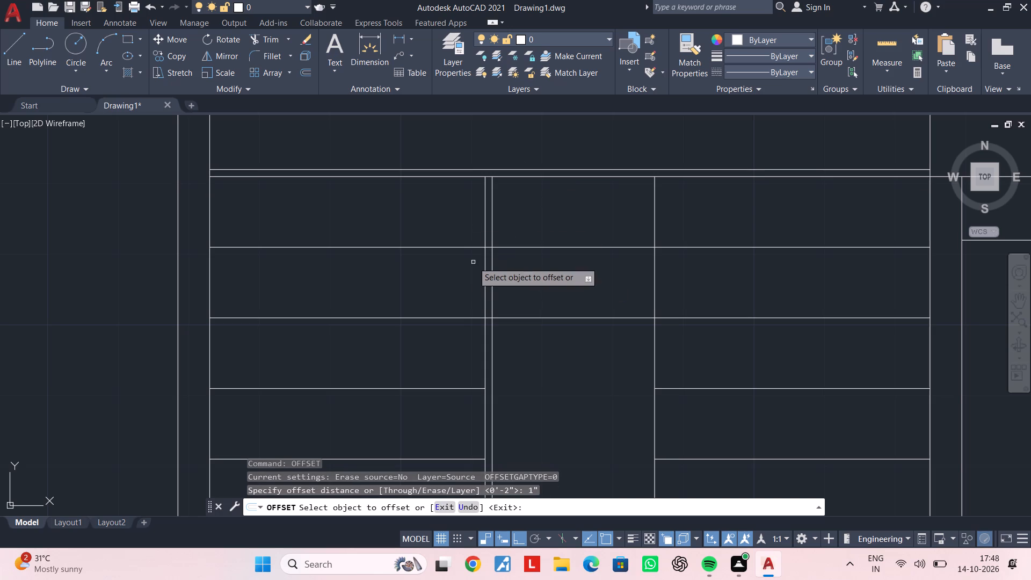
pyautogui.click(544, 176)
pyautogui.click(548, 209)
pyautogui.press('Escape')
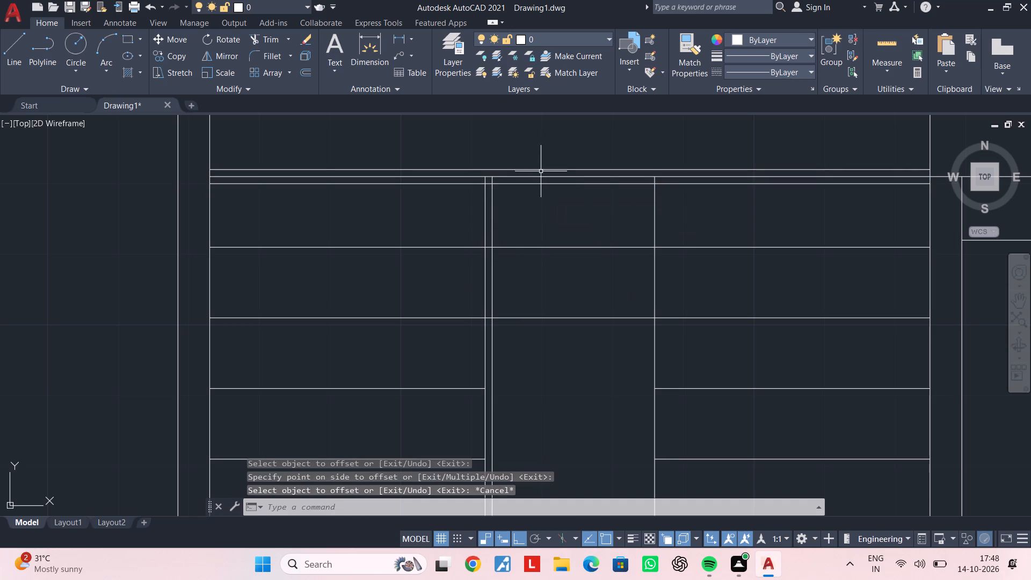
# Delete the extra offset line just above the stair's top line.
pyautogui.click(540, 170)
pyautogui.press('Delete')
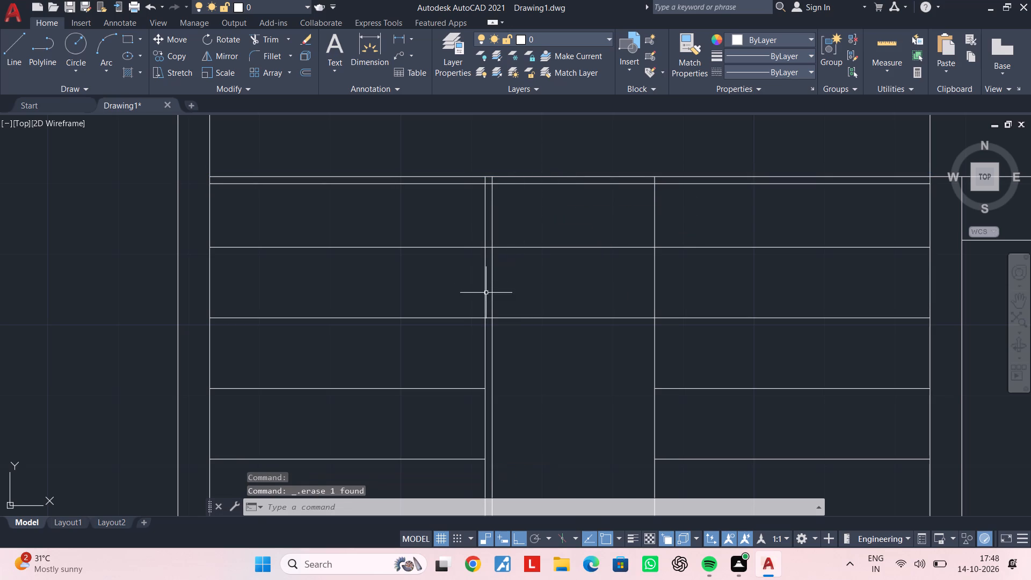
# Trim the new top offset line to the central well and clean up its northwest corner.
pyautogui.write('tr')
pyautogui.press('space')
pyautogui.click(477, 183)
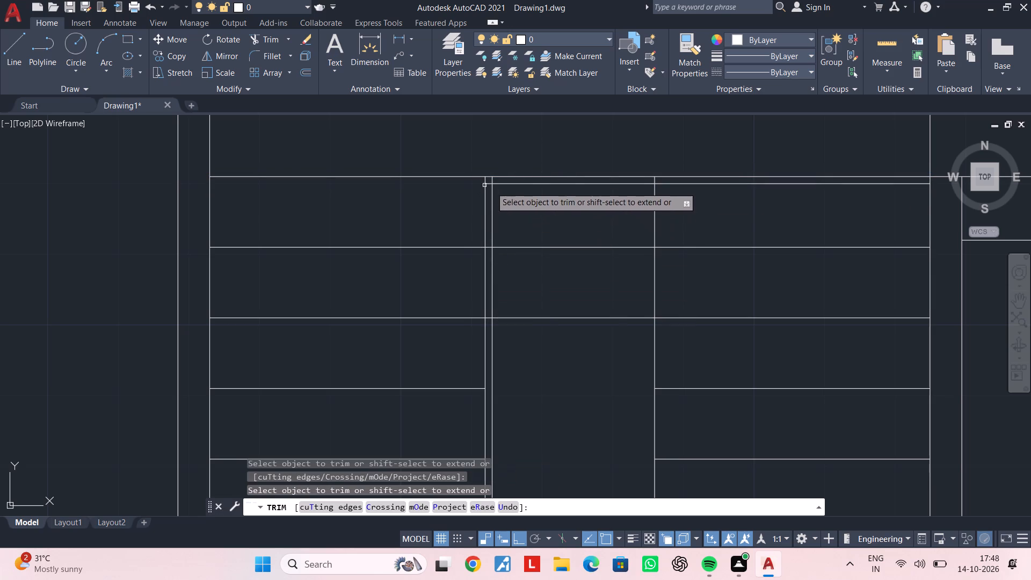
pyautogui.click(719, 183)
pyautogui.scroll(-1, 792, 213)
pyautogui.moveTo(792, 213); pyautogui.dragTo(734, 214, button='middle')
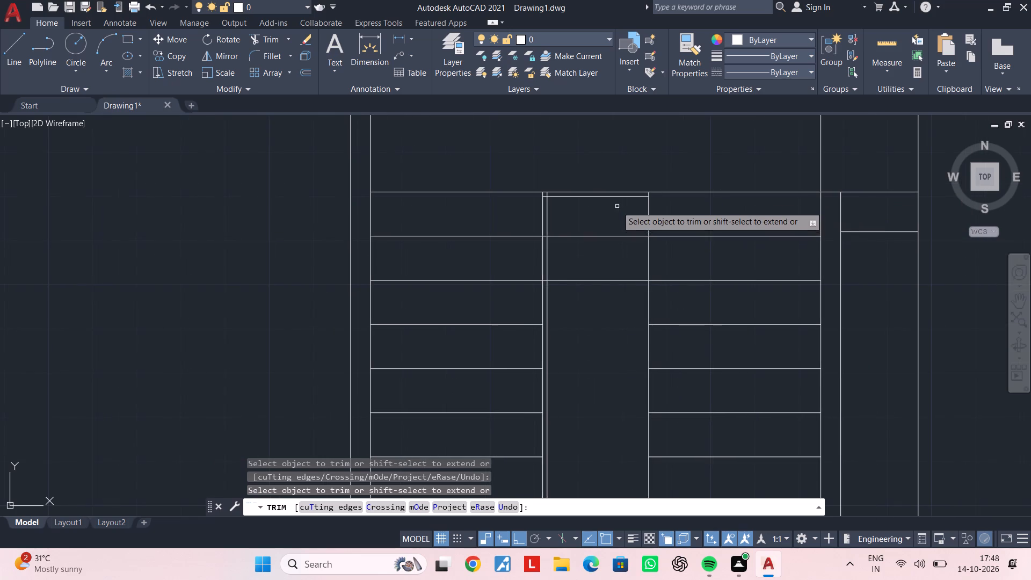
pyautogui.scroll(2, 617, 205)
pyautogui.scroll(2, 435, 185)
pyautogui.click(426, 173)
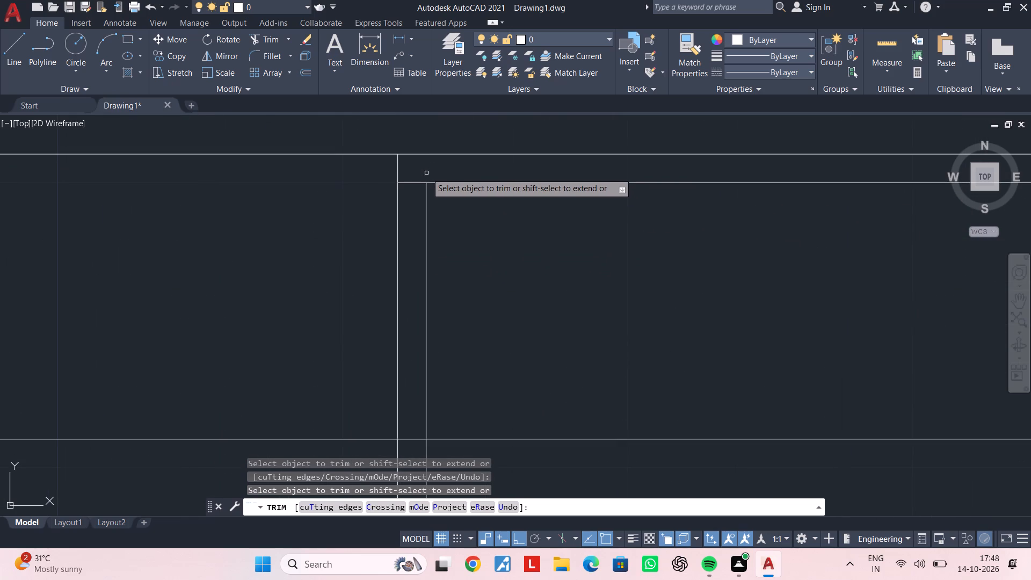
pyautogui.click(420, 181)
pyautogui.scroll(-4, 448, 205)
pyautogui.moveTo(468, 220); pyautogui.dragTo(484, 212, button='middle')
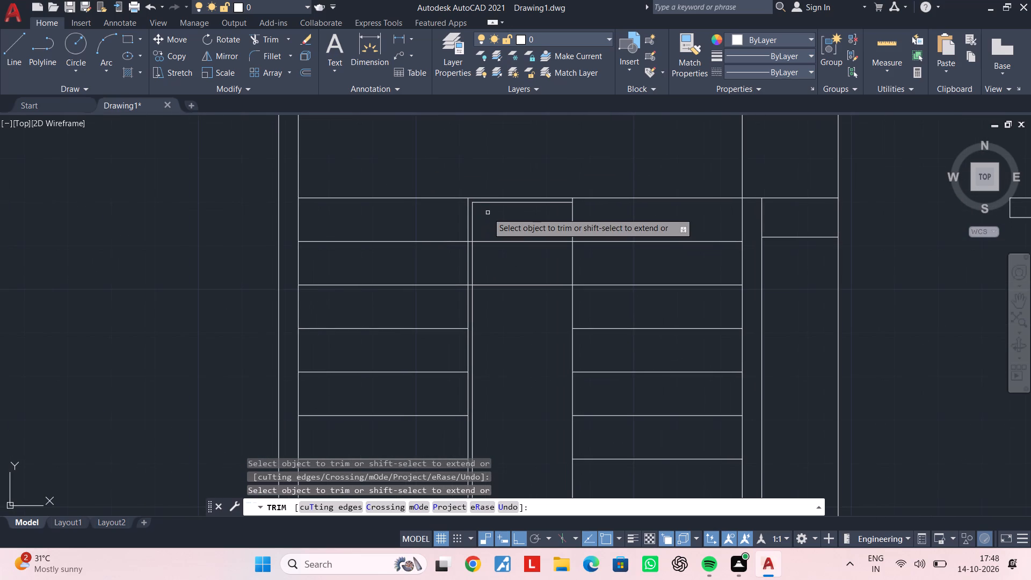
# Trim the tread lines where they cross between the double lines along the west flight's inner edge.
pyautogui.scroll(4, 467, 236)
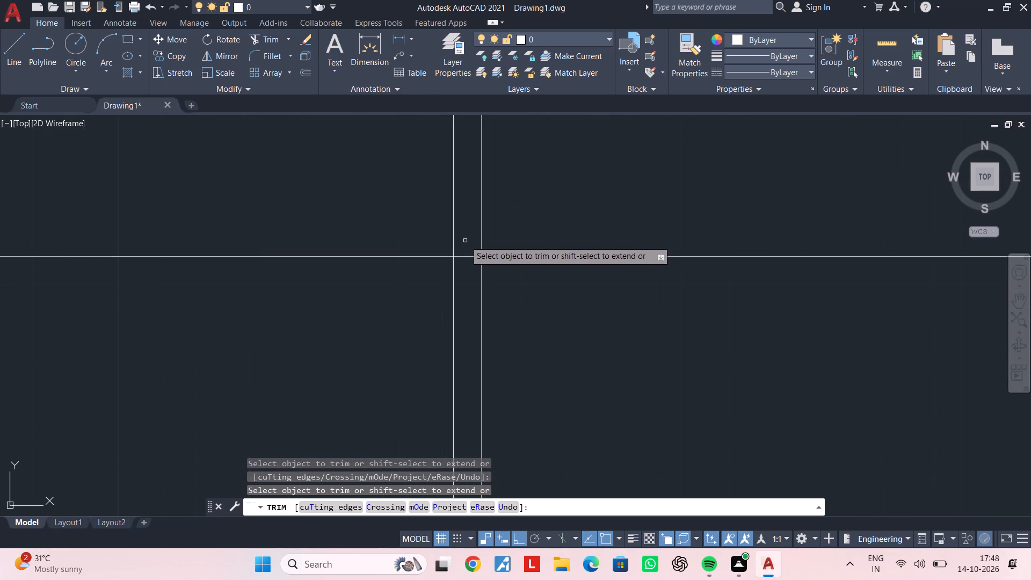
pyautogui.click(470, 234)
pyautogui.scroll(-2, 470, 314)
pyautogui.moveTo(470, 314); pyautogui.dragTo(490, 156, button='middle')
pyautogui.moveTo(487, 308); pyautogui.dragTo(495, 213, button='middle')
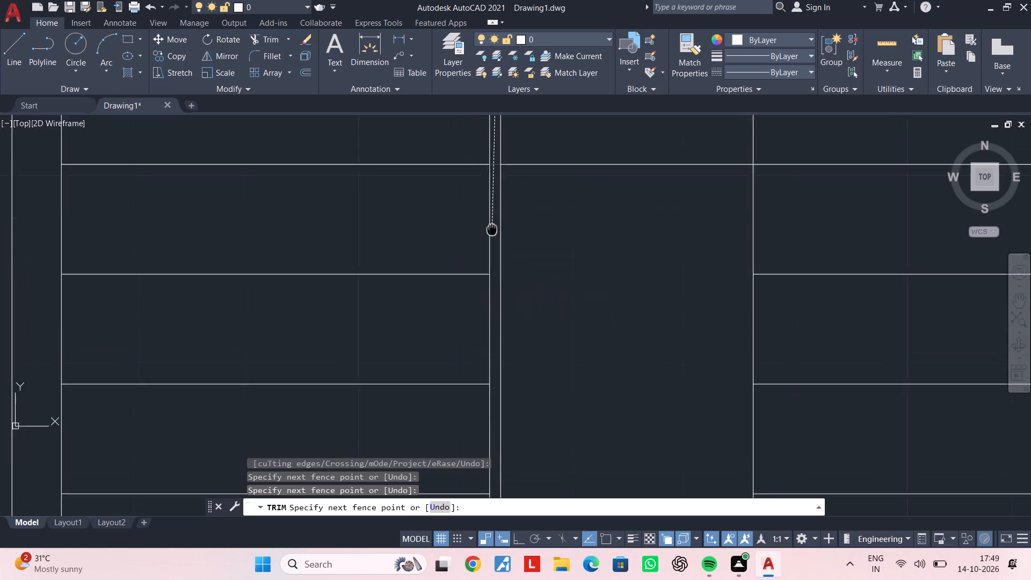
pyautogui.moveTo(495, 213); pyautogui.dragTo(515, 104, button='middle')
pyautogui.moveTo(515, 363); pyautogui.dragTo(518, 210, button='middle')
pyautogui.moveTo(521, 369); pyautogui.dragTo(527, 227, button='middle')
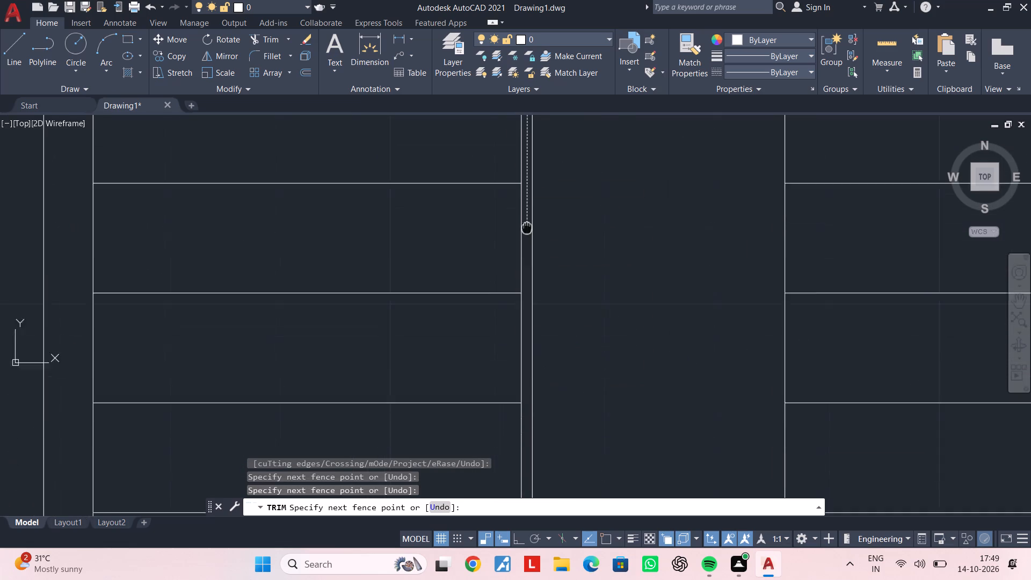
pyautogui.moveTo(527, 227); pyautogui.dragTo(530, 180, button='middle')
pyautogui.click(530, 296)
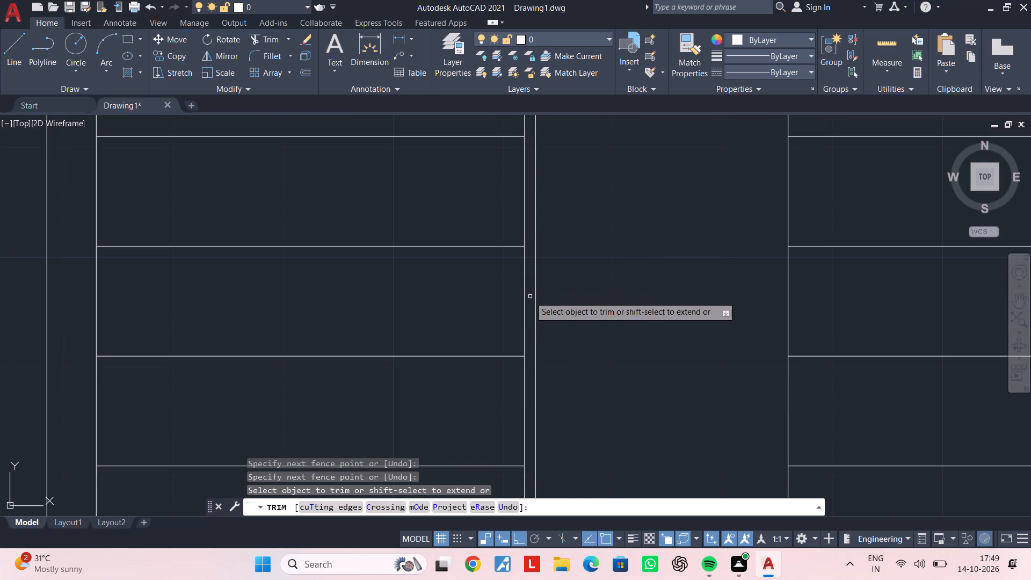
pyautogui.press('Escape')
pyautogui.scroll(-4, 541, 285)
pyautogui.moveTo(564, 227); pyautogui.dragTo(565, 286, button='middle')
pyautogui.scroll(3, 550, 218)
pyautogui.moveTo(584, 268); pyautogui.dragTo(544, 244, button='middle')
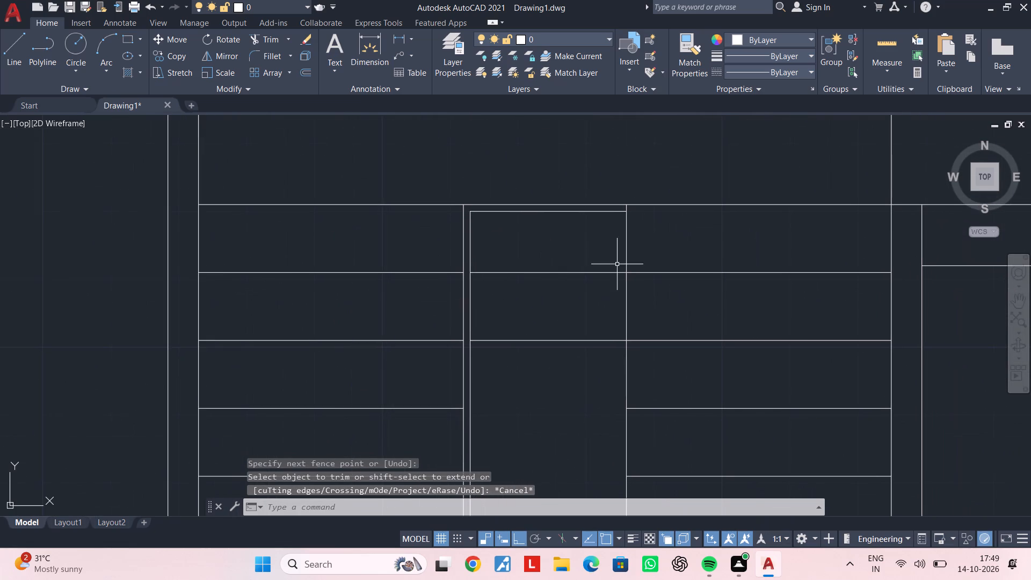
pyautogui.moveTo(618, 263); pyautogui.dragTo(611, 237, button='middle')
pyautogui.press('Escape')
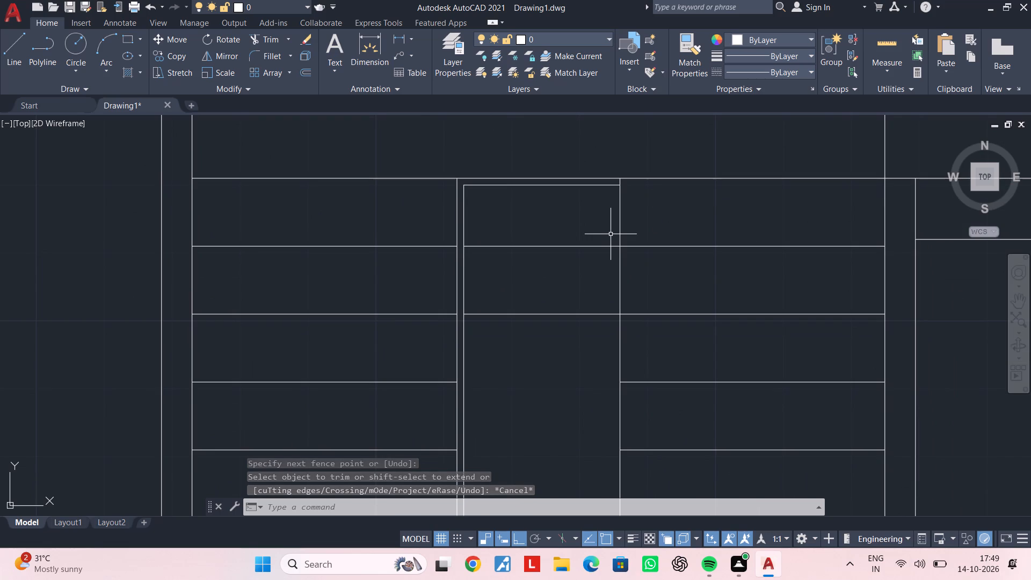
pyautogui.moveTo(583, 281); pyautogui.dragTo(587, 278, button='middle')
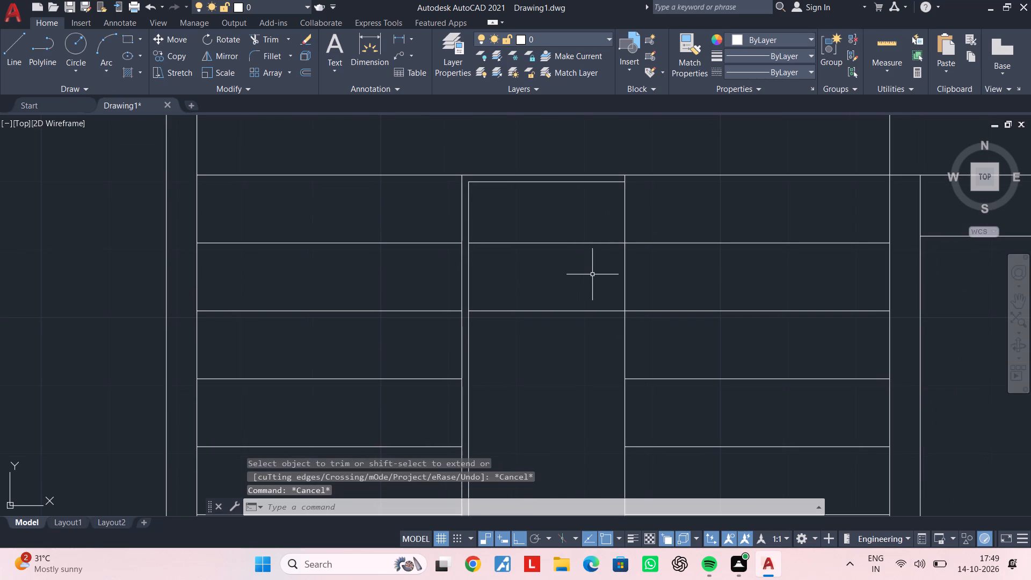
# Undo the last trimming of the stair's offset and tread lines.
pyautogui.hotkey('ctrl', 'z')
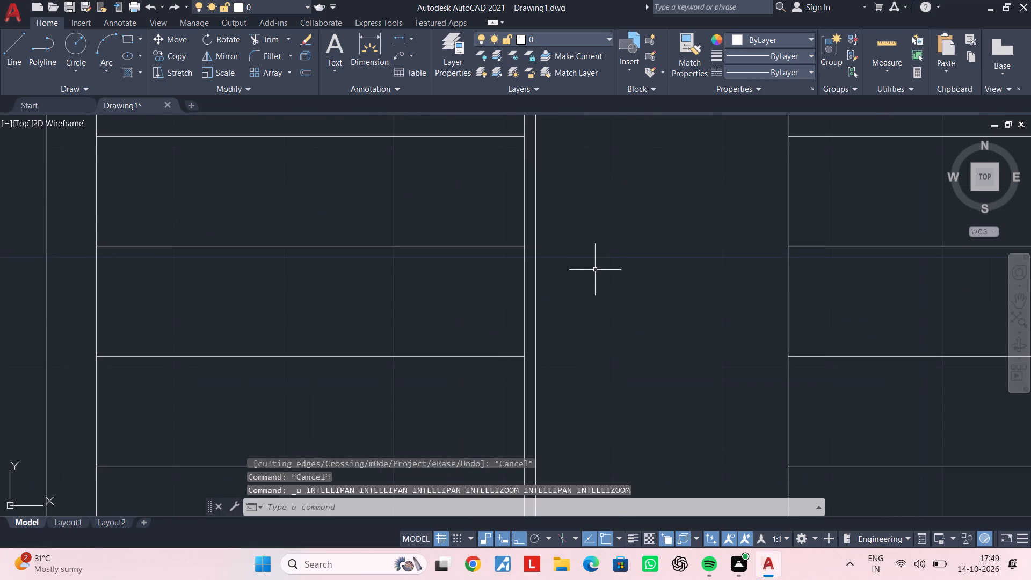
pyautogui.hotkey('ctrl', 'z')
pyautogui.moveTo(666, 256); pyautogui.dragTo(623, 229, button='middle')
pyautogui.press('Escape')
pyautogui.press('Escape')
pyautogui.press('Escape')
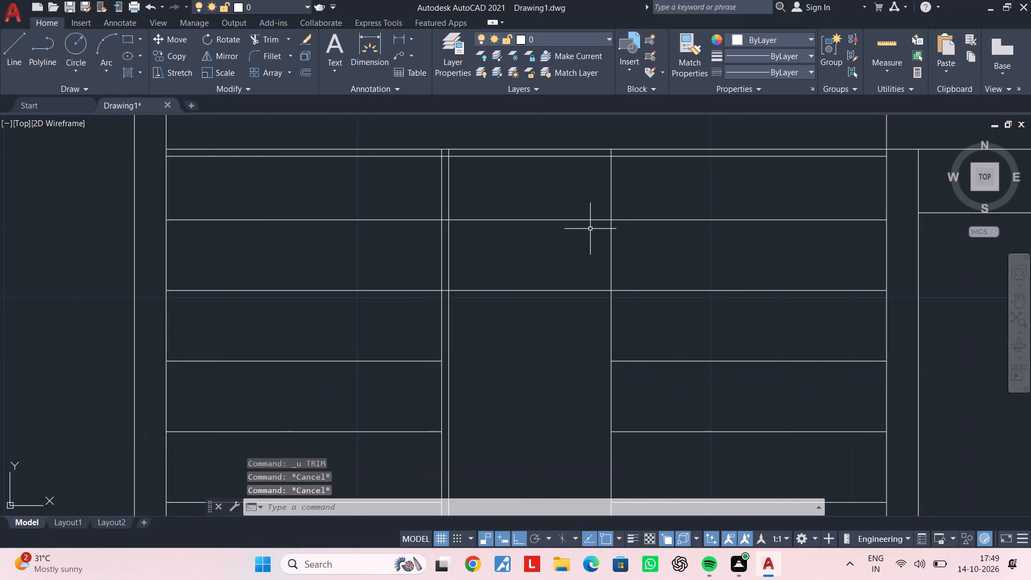
# Offset the east flight's inner line 1" into the central well.
pyautogui.write('of 1"')
pyautogui.press('Return')
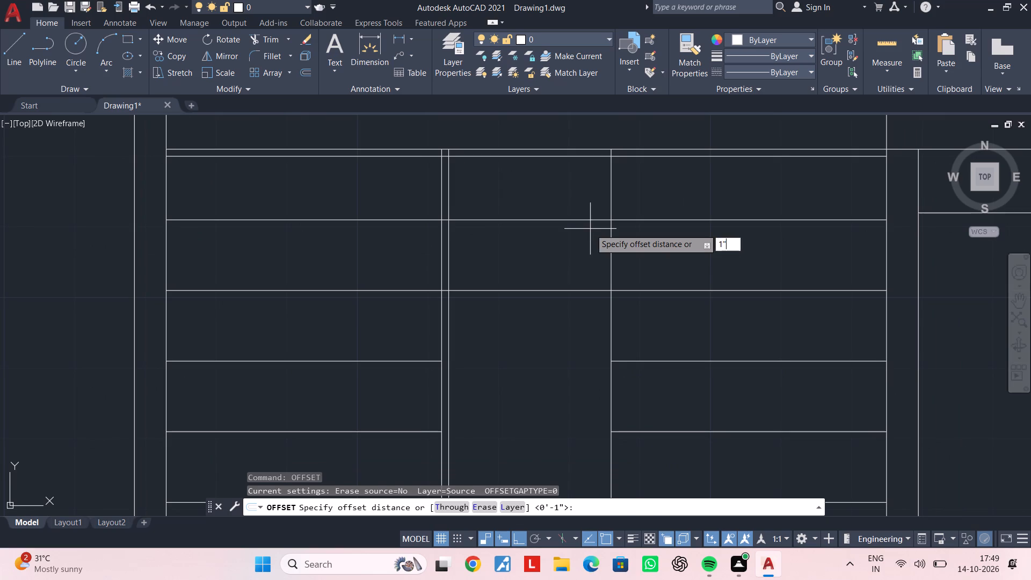
pyautogui.click(612, 263)
pyautogui.click(572, 266)
pyautogui.press('Escape')
pyautogui.press('Escape')
pyautogui.press('Escape')
# Trim the overlapping offset line ends at the northeast corner of the central well.
pyautogui.press('t')
pyautogui.press('r')
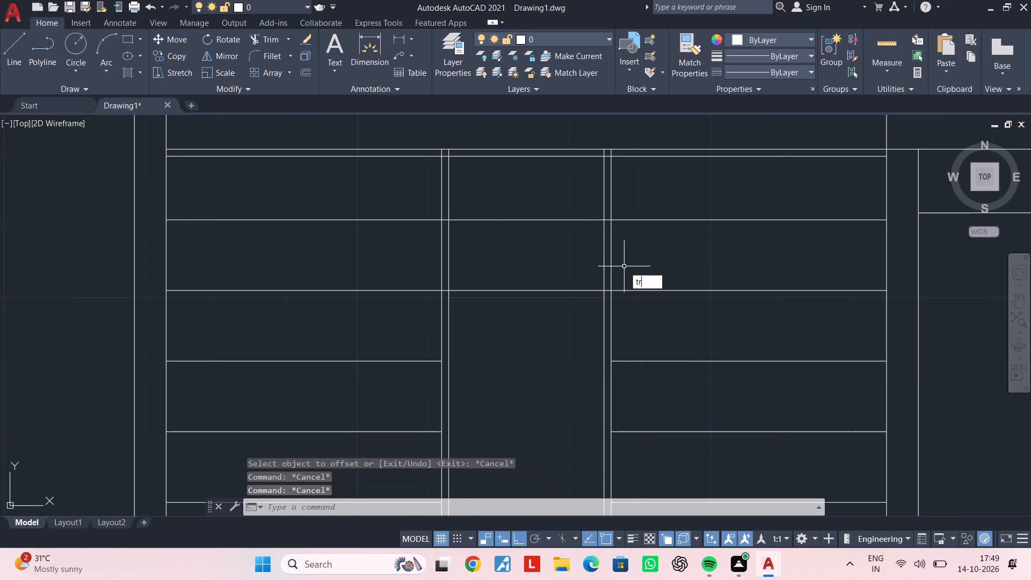
pyautogui.press('space')
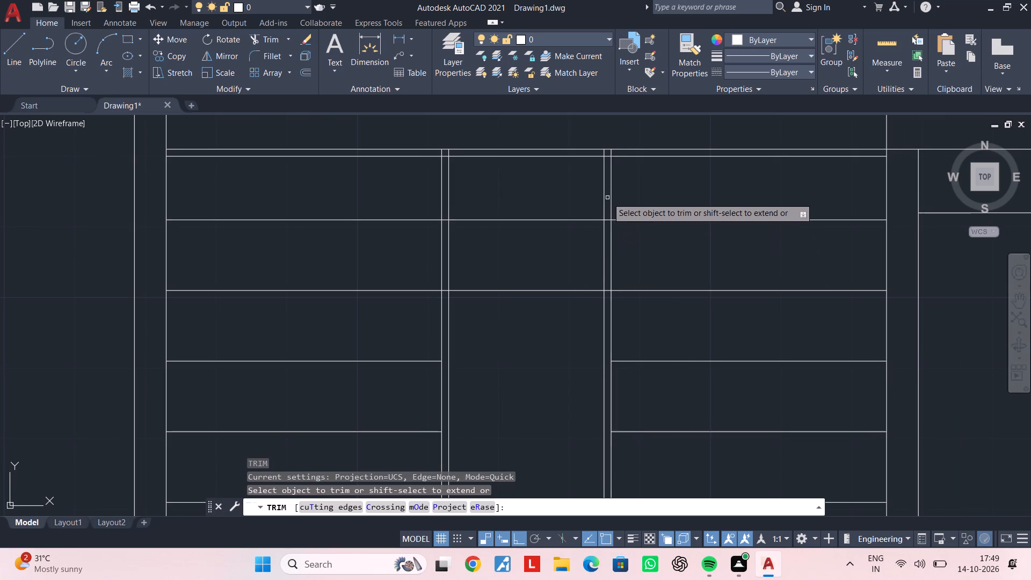
pyautogui.scroll(3, 607, 197)
pyautogui.scroll(-2, 606, 231)
pyautogui.moveTo(608, 231); pyautogui.dragTo(607, 297, button='middle')
pyautogui.scroll(2, 607, 195)
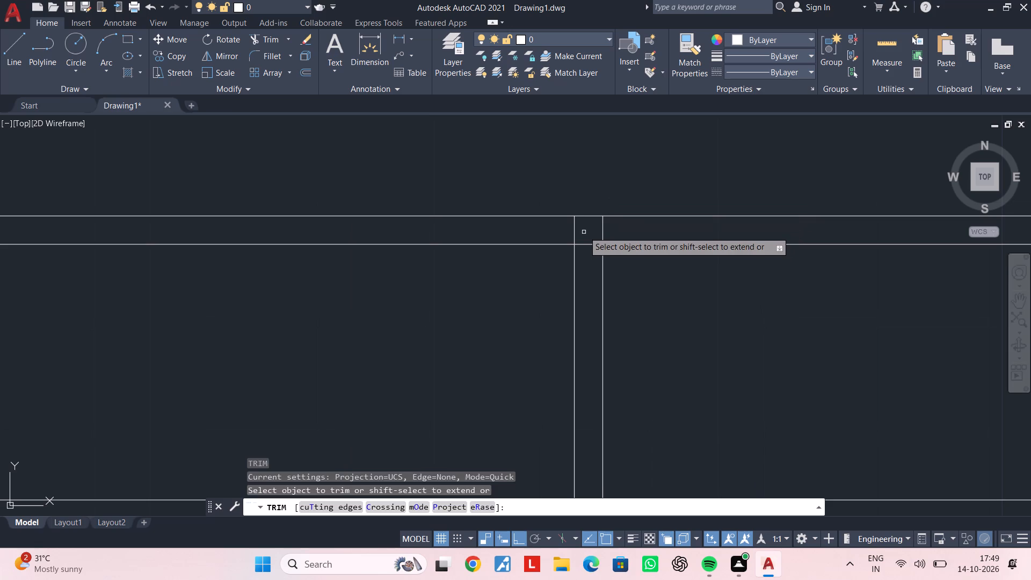
pyautogui.click(584, 231)
pyautogui.click(562, 231)
pyautogui.click(579, 231)
pyautogui.click(582, 263)
pyautogui.scroll(-3, 582, 263)
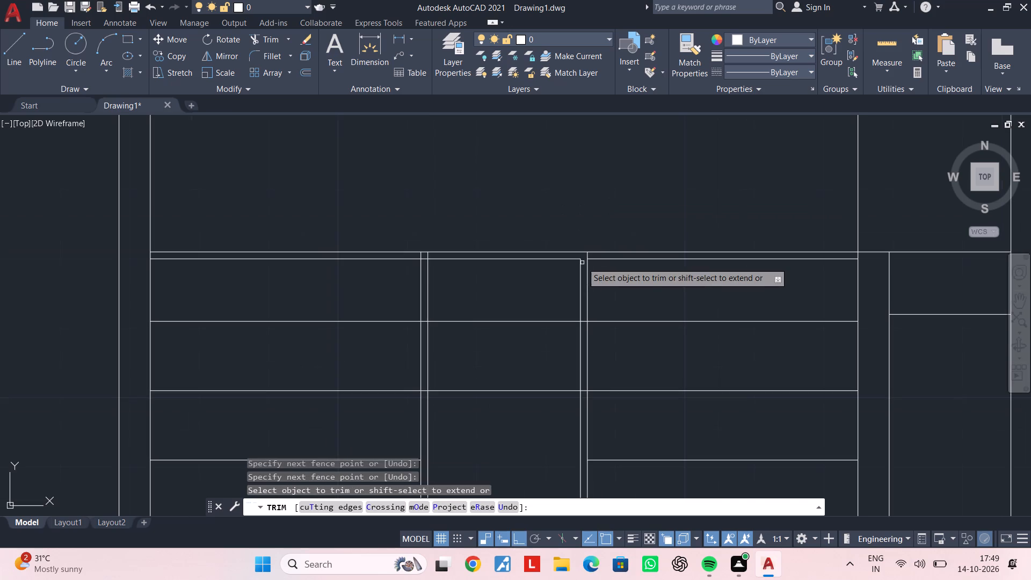
# Trim the well's northwest corner overlaps and remove the top offset line's portions across both flights.
pyautogui.scroll(3, 424, 257)
pyautogui.click(427, 250)
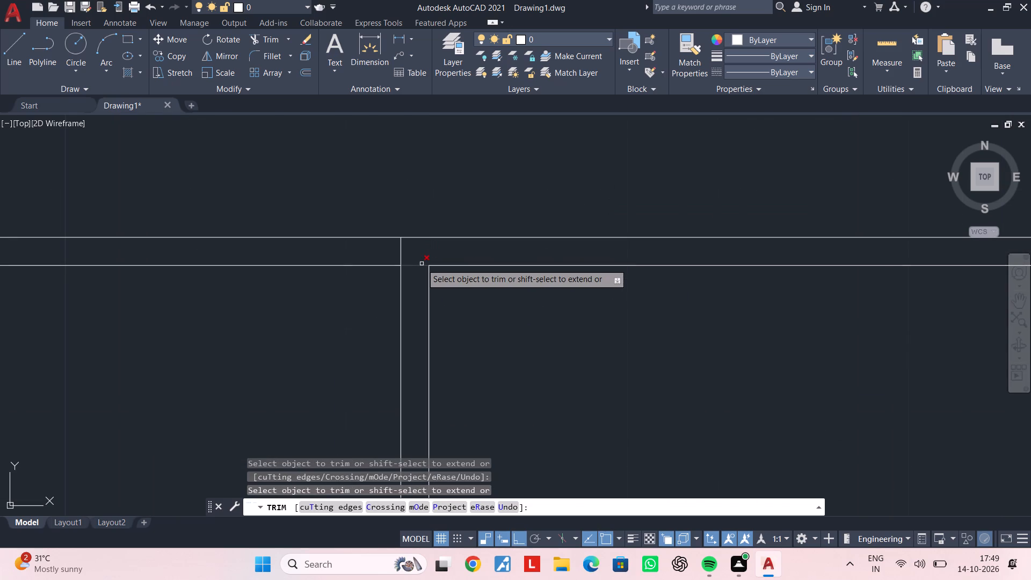
pyautogui.click(422, 264)
pyautogui.click(388, 265)
pyautogui.scroll(-3, 423, 271)
pyautogui.moveTo(524, 281); pyautogui.dragTo(433, 287, button='middle')
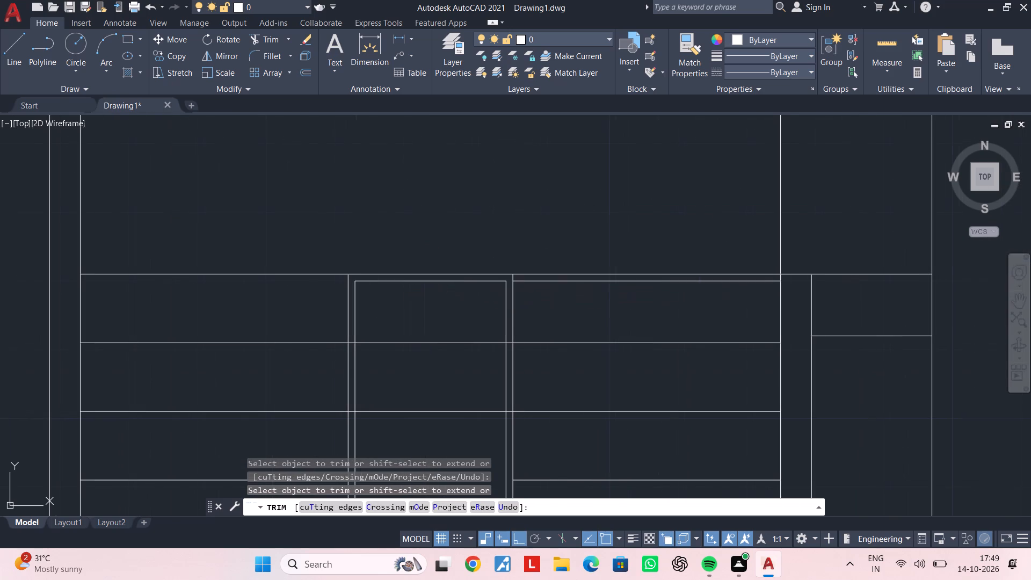
pyautogui.click(634, 281)
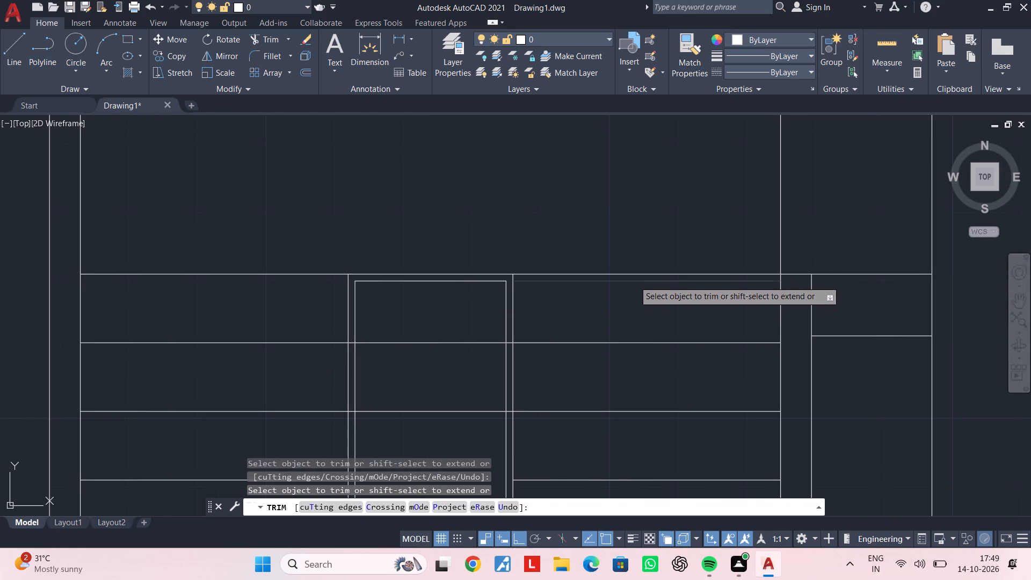
# Trim the two upper tread lines where they cross between the double lines along the east flight's inner edge.
pyautogui.moveTo(572, 304); pyautogui.dragTo(622, 211, button='middle')
pyautogui.scroll(2, 562, 250)
pyautogui.click(549, 245)
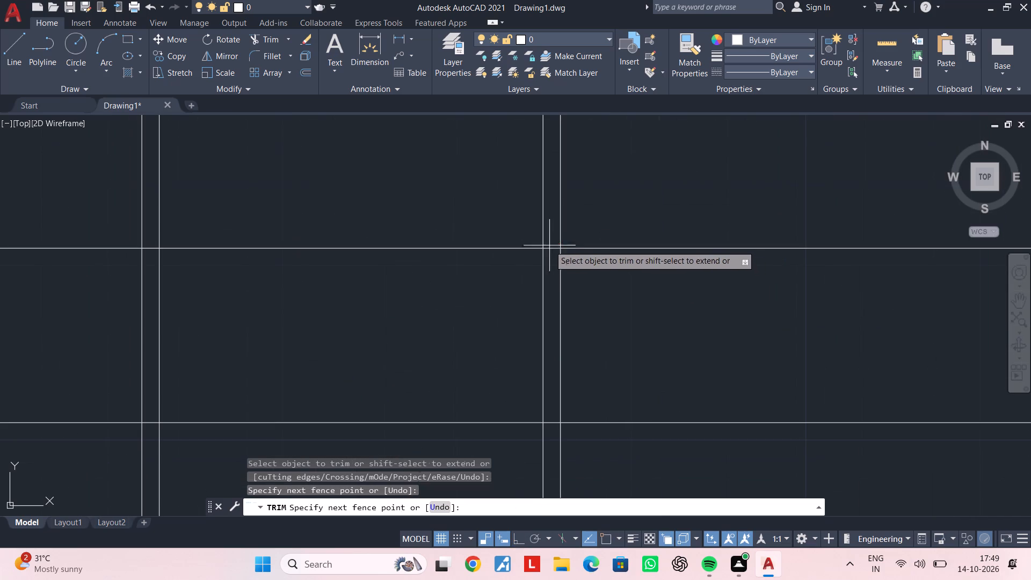
pyautogui.click(552, 345)
pyautogui.moveTo(565, 311); pyautogui.dragTo(600, 119, button='middle')
pyautogui.scroll(-1, 588, 198)
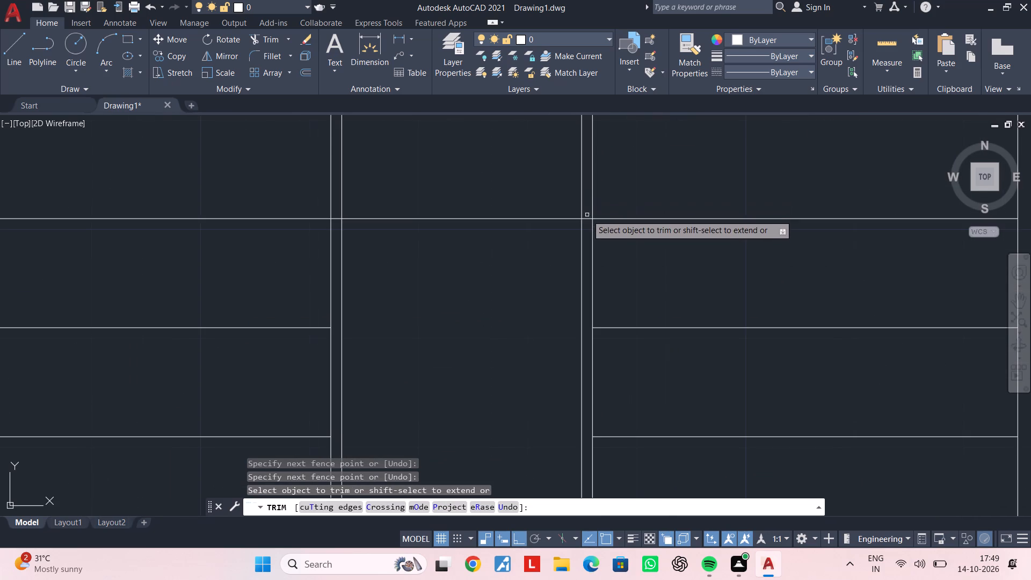
pyautogui.click(587, 219)
pyautogui.scroll(-4, 569, 275)
pyautogui.moveTo(570, 259); pyautogui.dragTo(582, 201, button='middle')
pyautogui.scroll(2, 591, 337)
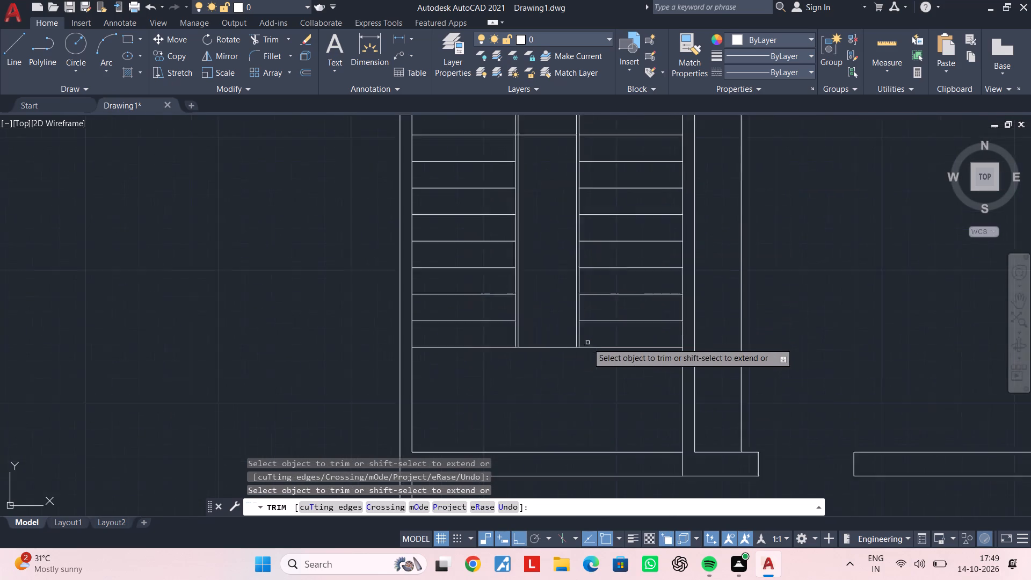
pyautogui.scroll(1, 586, 343)
pyautogui.moveTo(558, 358); pyautogui.dragTo(672, 338, button='middle')
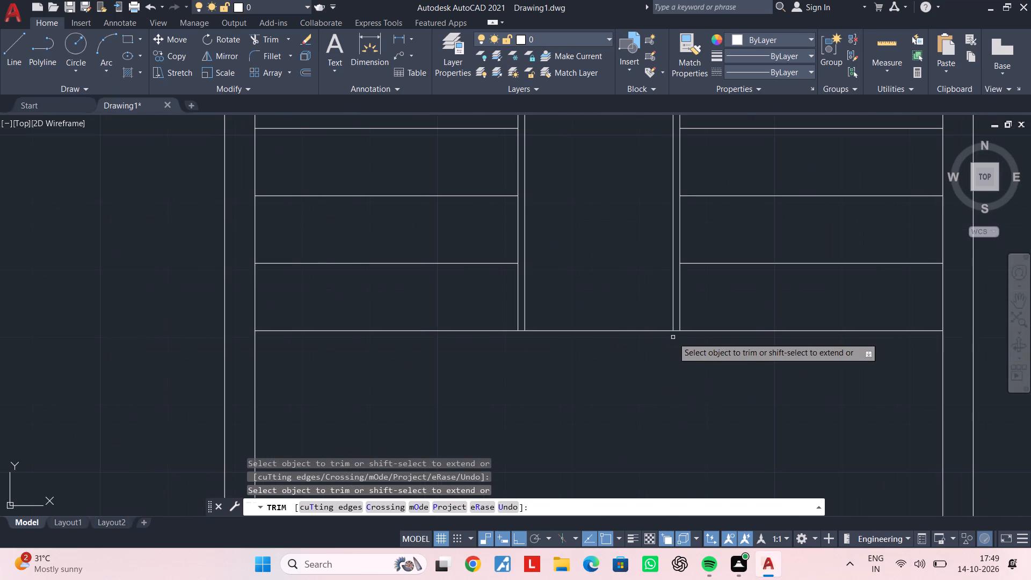
pyautogui.press('Escape')
pyautogui.press('Escape')
# Offset the stair's lowest tread line 1" upward into the central well.
pyautogui.moveTo(621, 340); pyautogui.dragTo(613, 355, button='middle')
pyautogui.press('Escape')
pyautogui.press('Escape')
pyautogui.press('Escape')
pyautogui.write('of 1"')
pyautogui.press('Return')
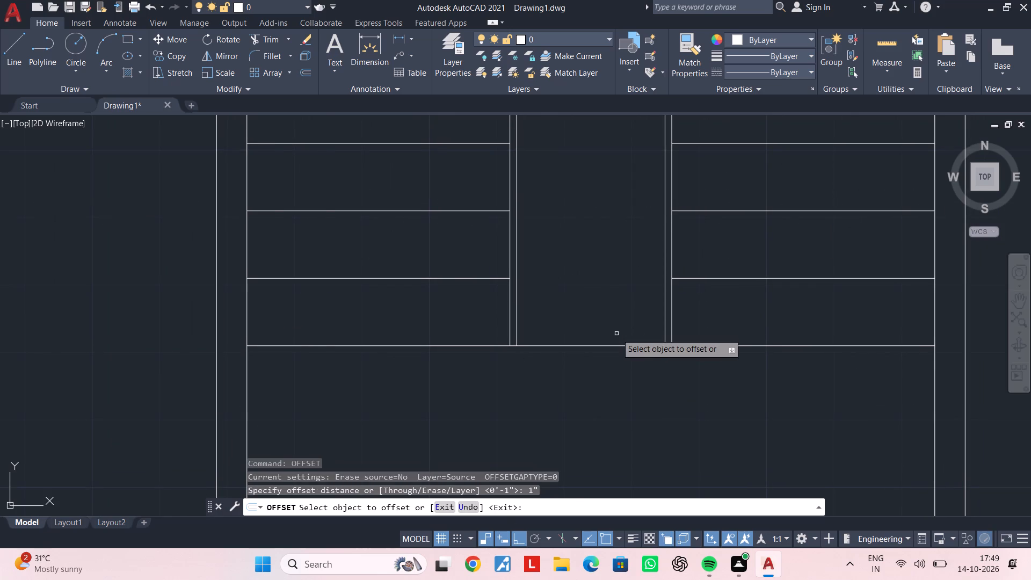
pyautogui.click(605, 345)
pyautogui.click(606, 308)
pyautogui.press('Escape')
pyautogui.press('Escape')
# Trim the 1" border lines' overlapping ends at the central well's southwest and southeast corners.
pyautogui.write('tr')
pyautogui.press('space')
pyautogui.click(498, 338)
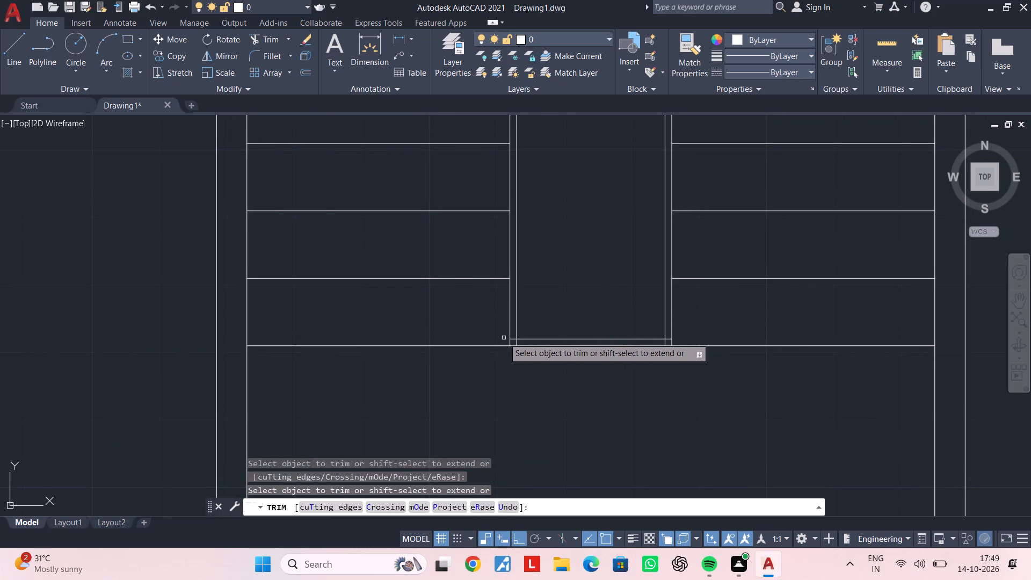
pyautogui.scroll(2, 519, 350)
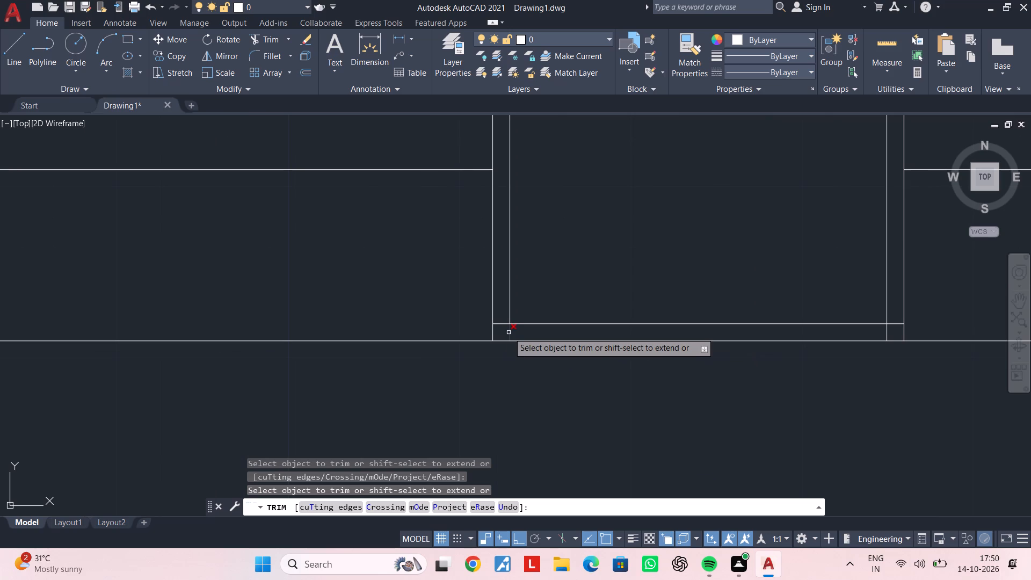
pyautogui.scroll(-1, 766, 331)
pyautogui.moveTo(762, 331); pyautogui.dragTo(613, 341, button='middle')
pyautogui.scroll(3, 684, 334)
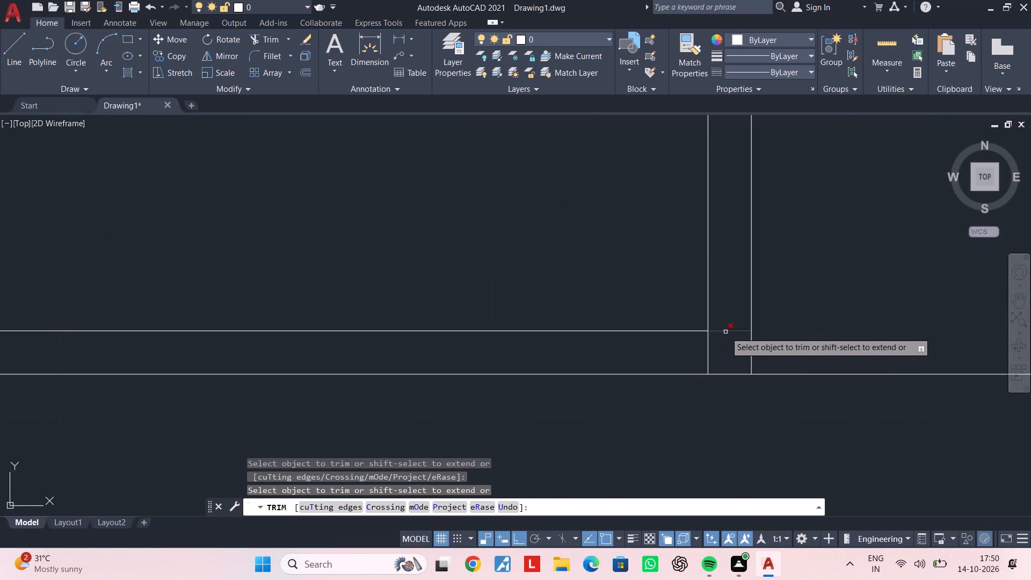
pyautogui.click(725, 332)
pyautogui.click(709, 342)
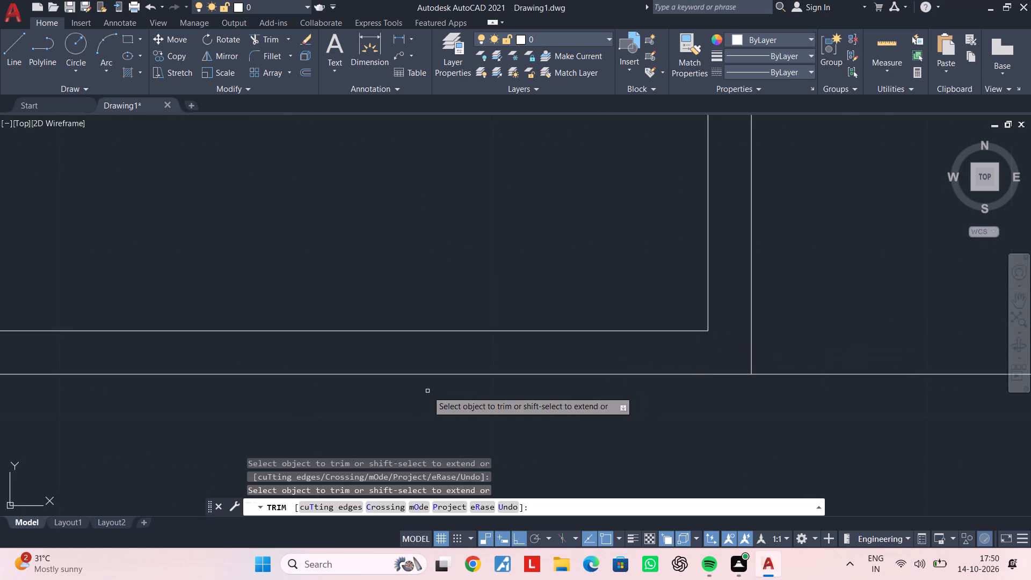
pyautogui.scroll(-2, 427, 391)
pyautogui.moveTo(440, 390); pyautogui.dragTo(836, 372, button='middle')
pyautogui.scroll(2, 550, 359)
pyautogui.click(577, 356)
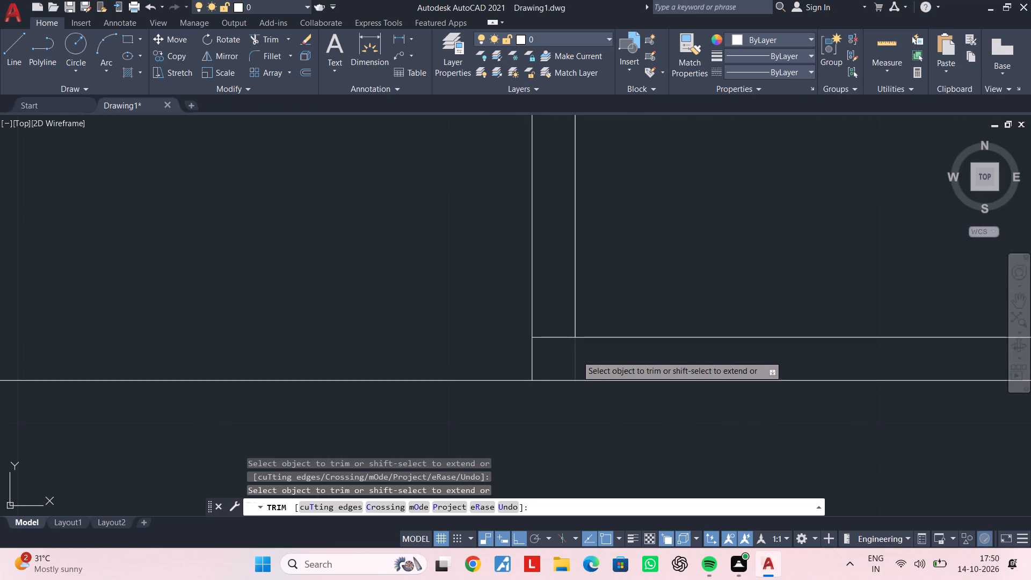
pyautogui.click(551, 336)
pyautogui.press('Escape')
# Review the stair well and the large room at the south end of the plan.
pyautogui.scroll(-4, 551, 336)
pyautogui.moveTo(593, 324); pyautogui.dragTo(570, 399, button='middle')
pyautogui.scroll(-2, 570, 386)
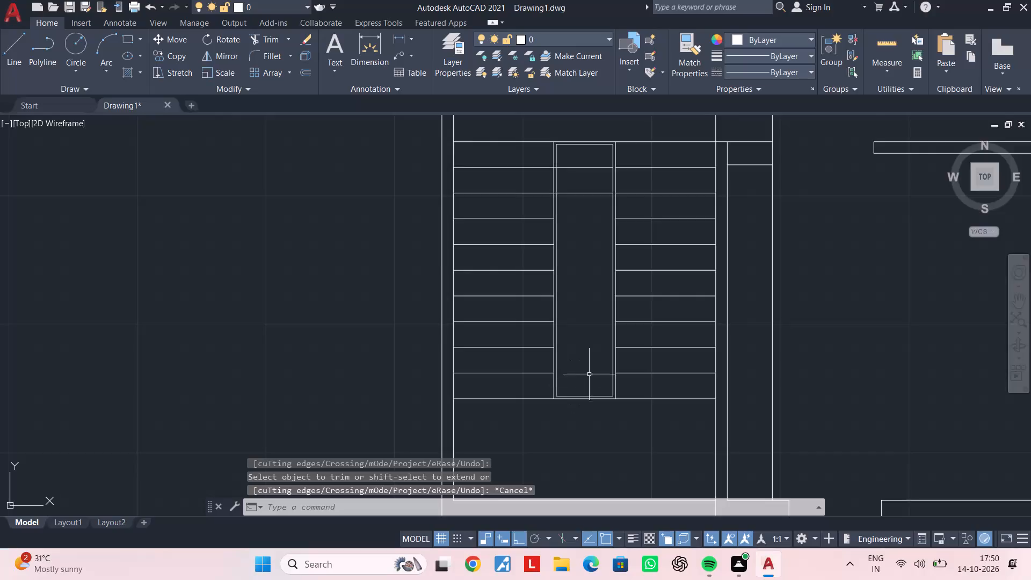
pyautogui.scroll(-2, 589, 374)
pyautogui.moveTo(592, 373); pyautogui.dragTo(576, 424, button='middle')
pyautogui.scroll(2, 578, 402)
pyautogui.scroll(-4, 578, 402)
pyautogui.moveTo(578, 402); pyautogui.dragTo(570, 307, button='middle')
pyautogui.scroll(3, 571, 373)
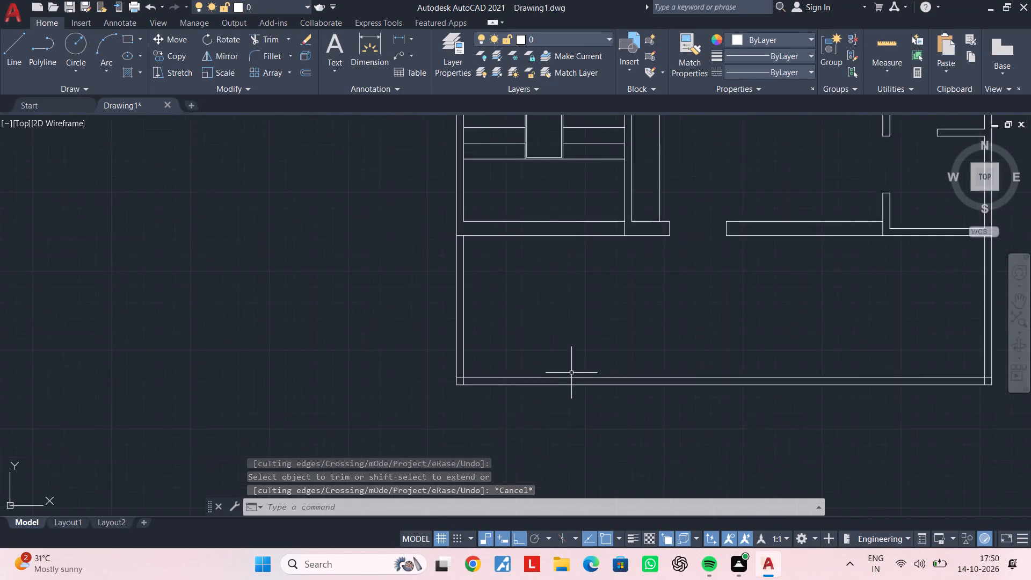
pyautogui.scroll(1, 571, 373)
pyautogui.moveTo(583, 291); pyautogui.dragTo(554, 401, button='middle')
pyautogui.press('Escape')
pyautogui.press('Escape')
pyautogui.press('Escape')
pyautogui.press('Escape')
pyautogui.press('Escape')
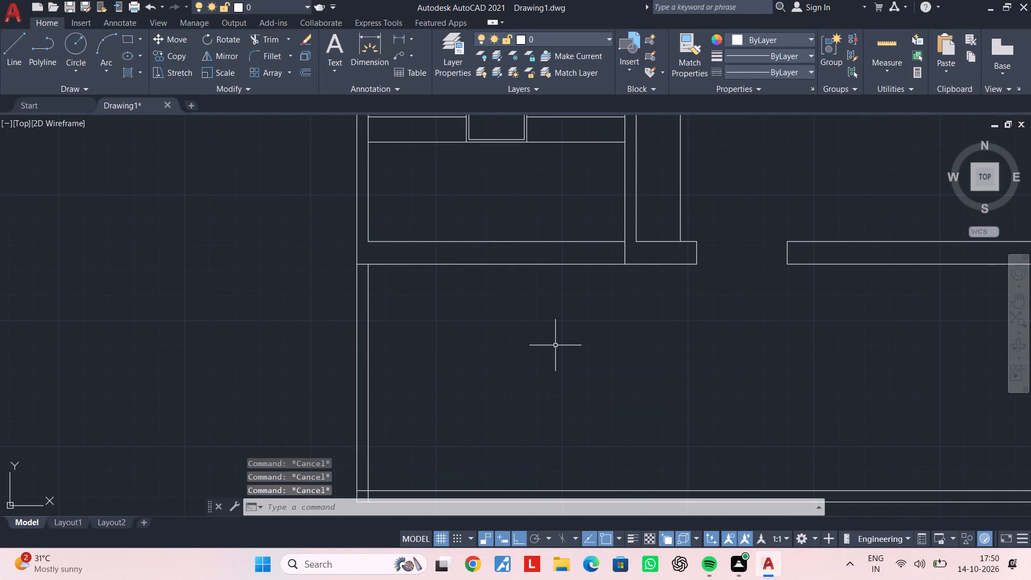
pyautogui.scroll(-2, 556, 344)
pyautogui.moveTo(556, 344); pyautogui.dragTo(542, 357, button='middle')
pyautogui.press('Escape')
pyautogui.press('Escape')
pyautogui.press('Escape')
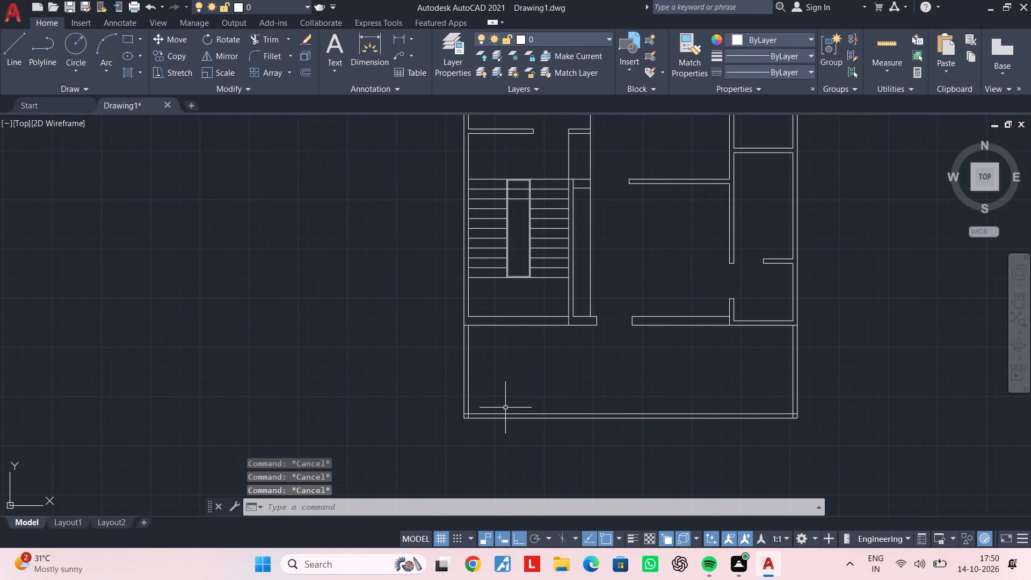
# Trim the overlapping inner wall lines at the plan's outer southwest corner.
pyautogui.press('t')
pyautogui.press('r')
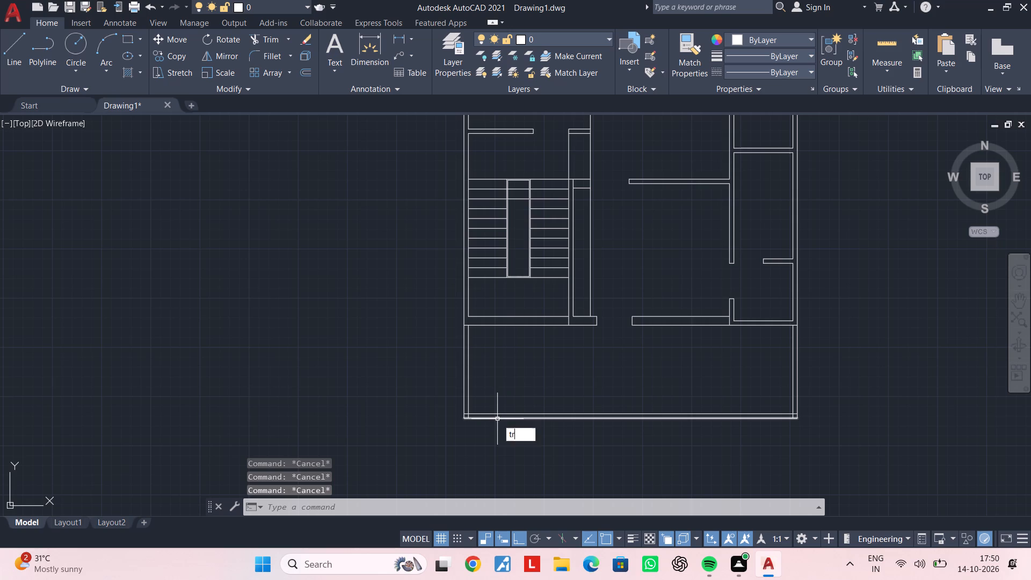
pyautogui.press('space')
pyautogui.scroll(4, 455, 421)
pyautogui.click(498, 403)
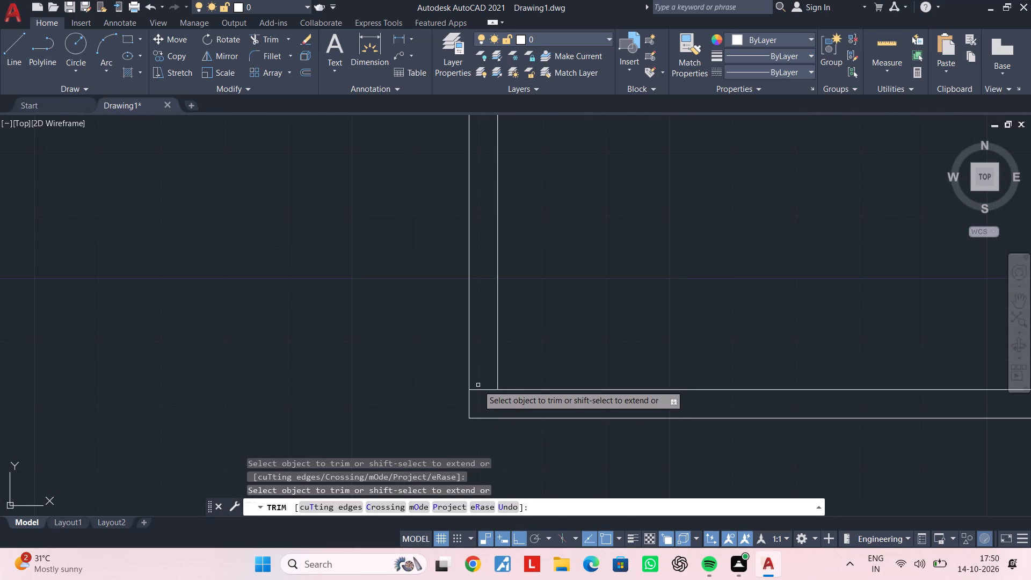
pyautogui.click(480, 389)
pyautogui.press('Escape')
pyautogui.press('Escape')
pyautogui.press('Escape')
pyautogui.press('Escape')
pyautogui.press('Escape')
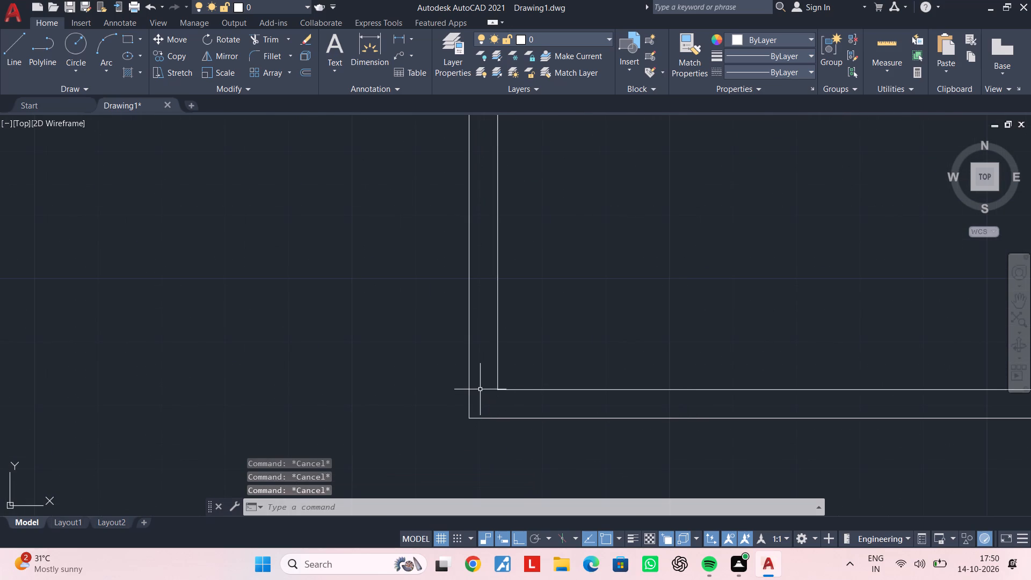
pyautogui.press('Escape')
# Draw a 9" by 2' rectangle from the plan's outer southwest corner, extending inward and north along the west wall.
pyautogui.write('rec')
pyautogui.press('space')
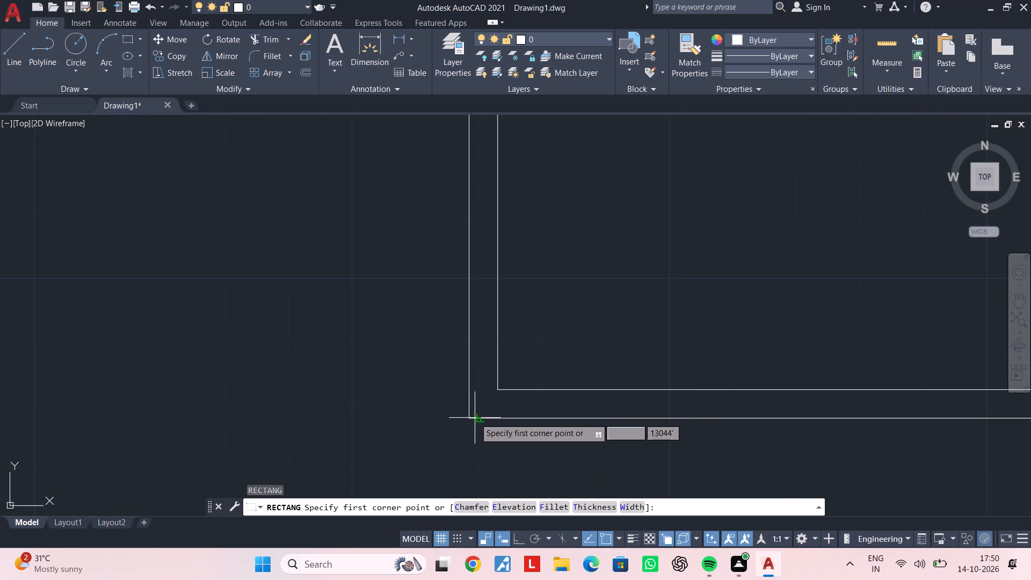
pyautogui.click(470, 418)
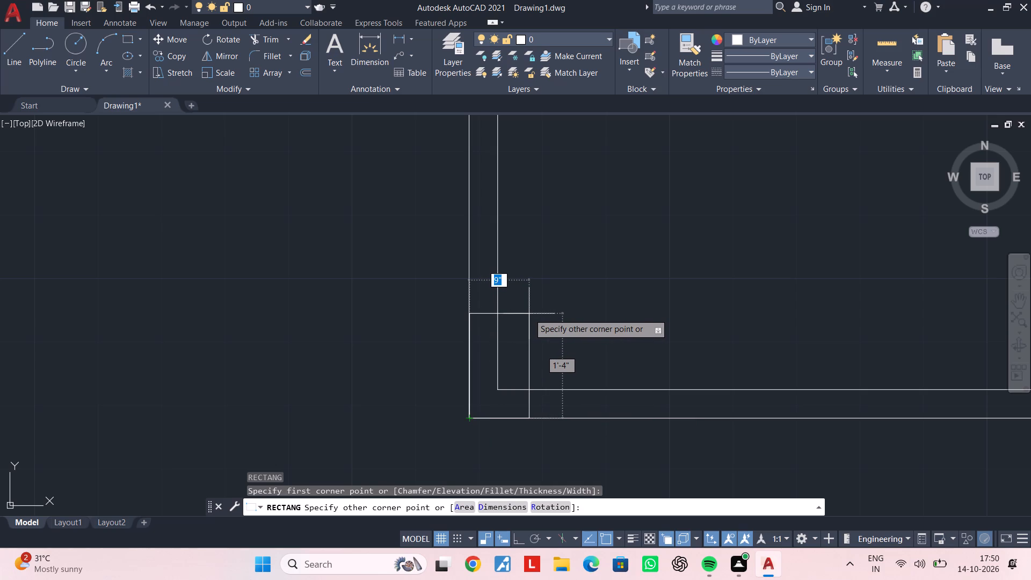
pyautogui.write('d')
pyautogui.press('space')
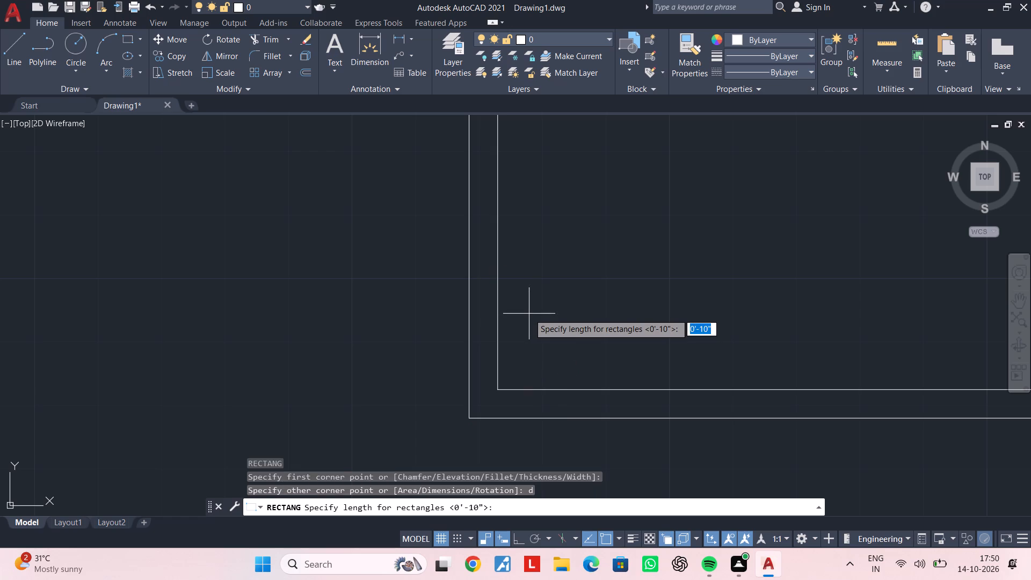
pyautogui.write('9"')
pyautogui.press('Return')
pyautogui.write("2'")
pyautogui.press('Return')
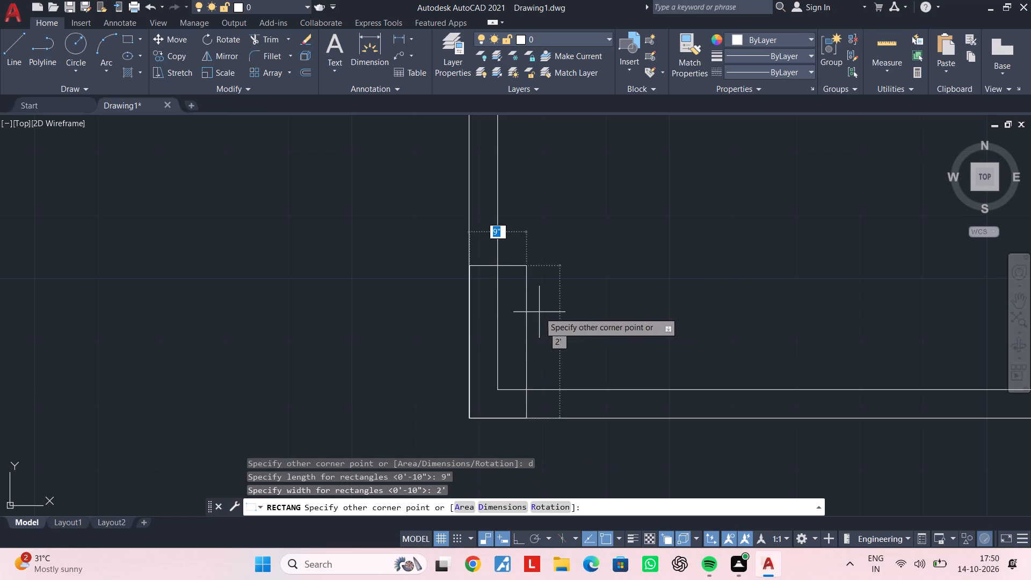
pyautogui.click(539, 312)
pyautogui.press('Escape')
pyautogui.press('Escape')
pyautogui.press('Escape')
# Trim the inner west and south wall lines inside the 9" by 2' corner rectangle.
pyautogui.write('tr')
pyautogui.press('space')
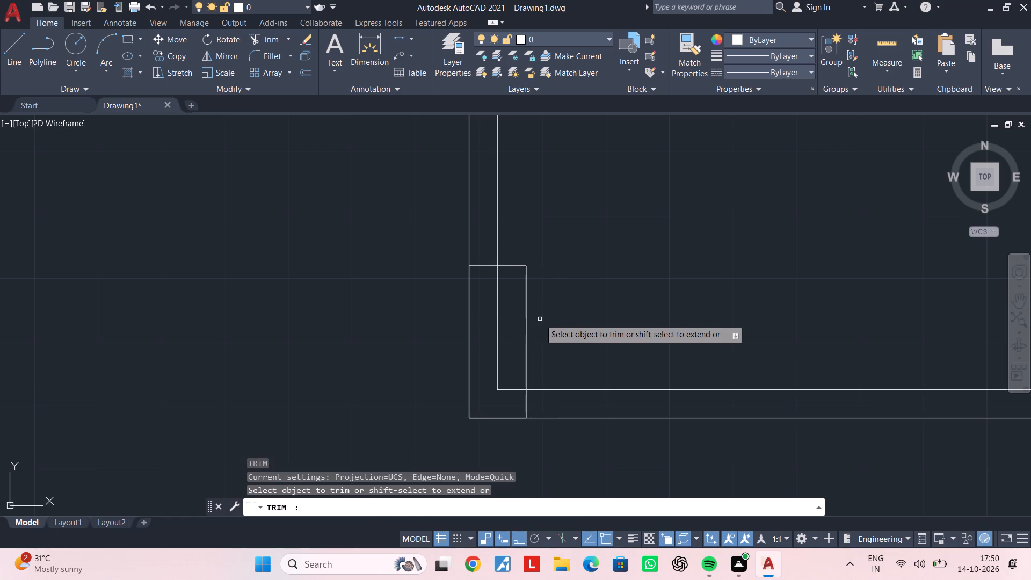
pyautogui.click(497, 331)
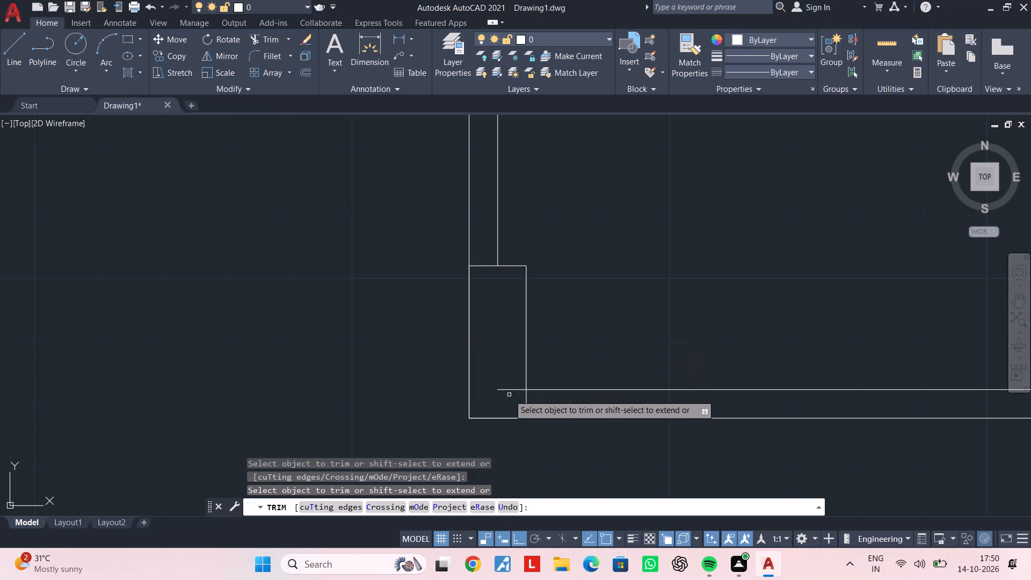
pyautogui.click(508, 389)
pyautogui.press('Escape')
# Examine the south room's outer walls and its surroundings.
pyautogui.scroll(-4, 561, 371)
pyautogui.moveTo(579, 363); pyautogui.dragTo(518, 364, button='middle')
pyautogui.moveTo(548, 356); pyautogui.dragTo(499, 358, button='middle')
pyautogui.scroll(2, 464, 382)
pyautogui.moveTo(609, 340); pyautogui.dragTo(404, 353, button='middle')
pyautogui.scroll(-1, 684, 325)
pyautogui.moveTo(675, 325); pyautogui.dragTo(535, 328, button='middle')
pyautogui.scroll(1, 533, 328)
pyautogui.press('Escape')
pyautogui.press('Escape')
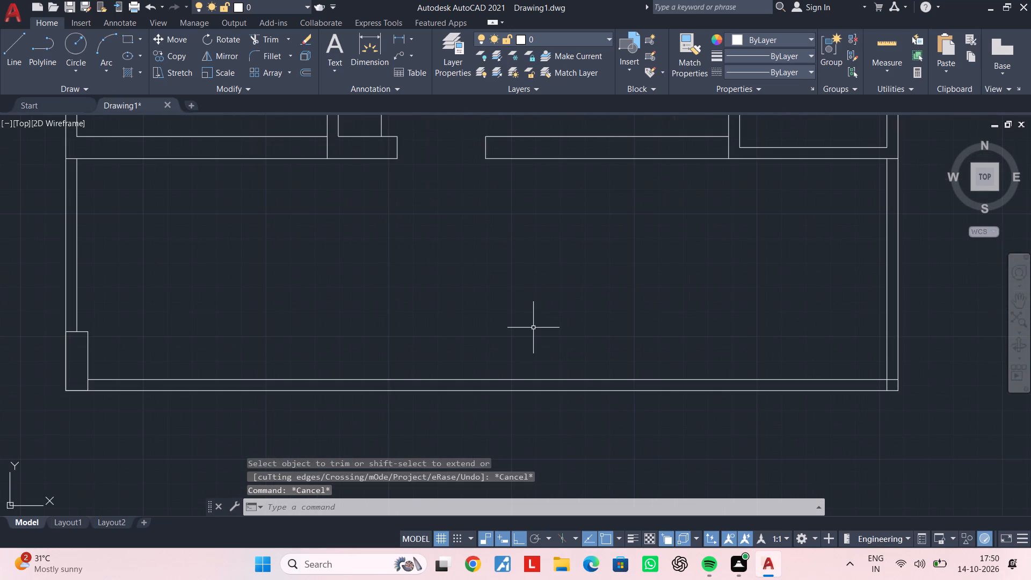
pyautogui.press('Escape')
pyautogui.moveTo(543, 294); pyautogui.dragTo(550, 353, button='middle')
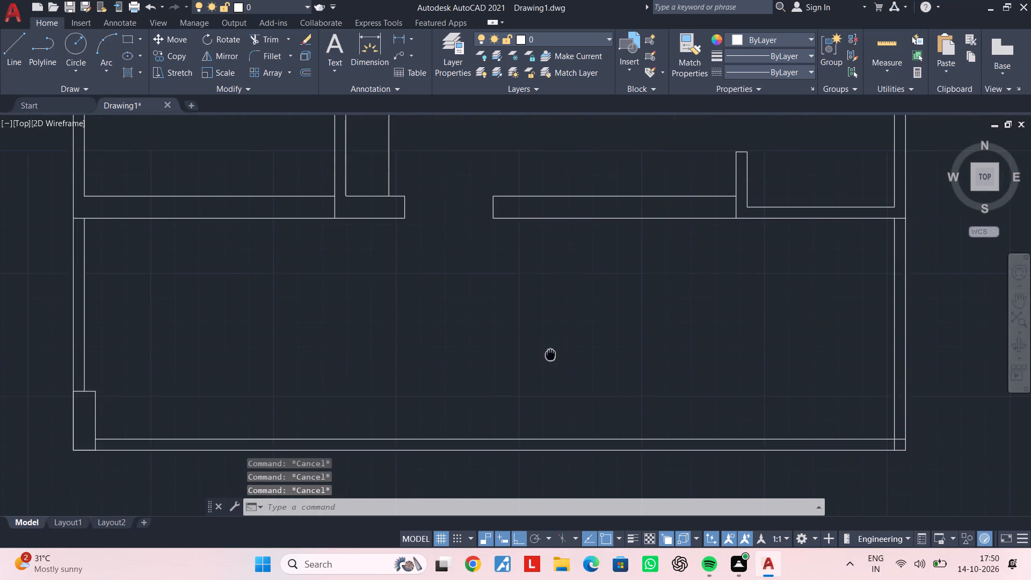
pyautogui.moveTo(550, 353); pyautogui.dragTo(550, 357, button='middle')
pyautogui.scroll(-1, 531, 349)
pyautogui.moveTo(531, 349); pyautogui.dragTo(592, 352, button='middle')
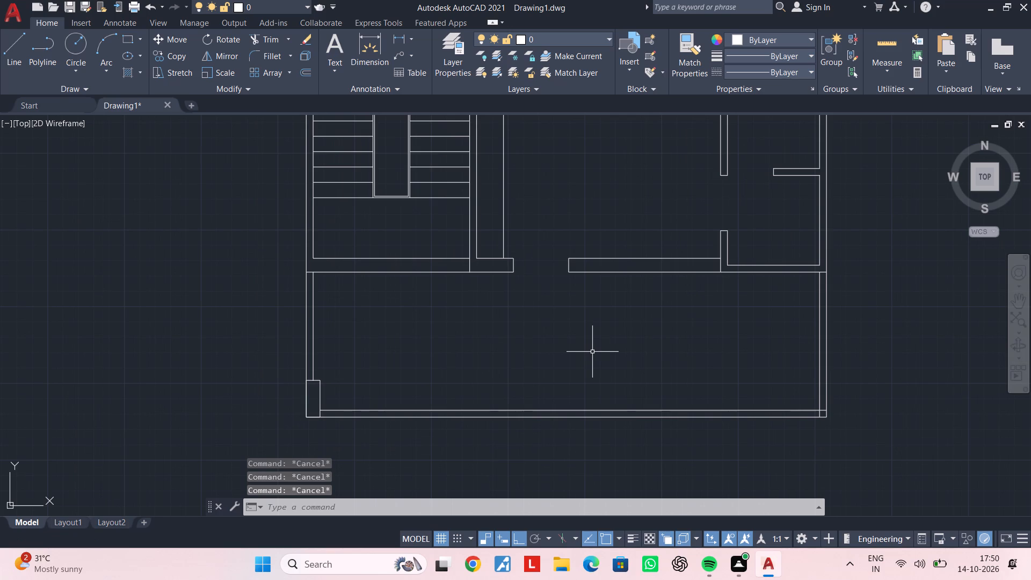
pyautogui.press('Escape')
pyautogui.press('Escape')
pyautogui.press('Escape')
# Draw a vertical line about 7'-10" long from the stair room's southeast wall junction down to the outer south wall line.
pyautogui.press('l')
pyautogui.press('space')
pyautogui.scroll(1, 471, 280)
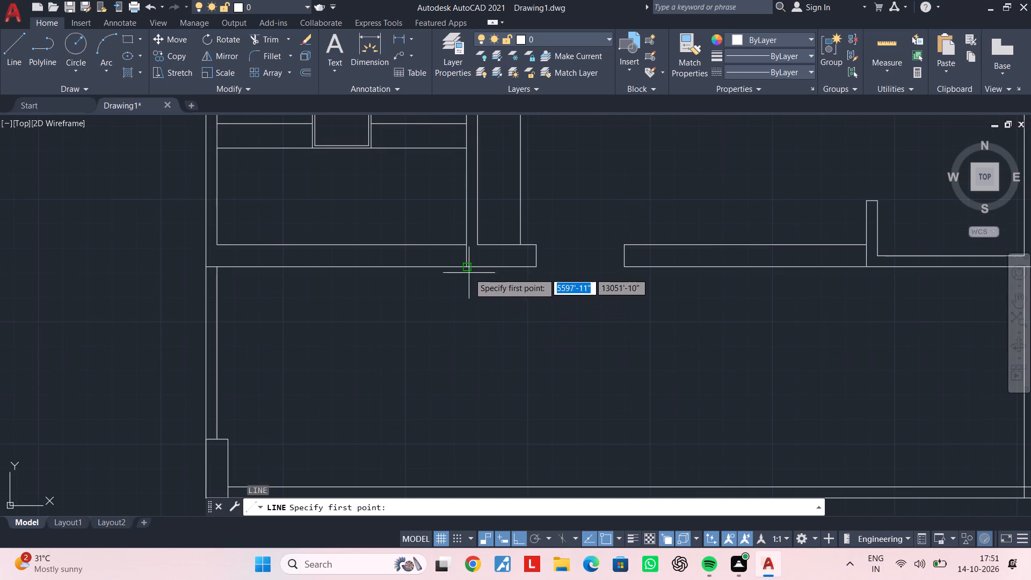
pyautogui.click(466, 268)
pyautogui.moveTo(462, 404); pyautogui.dragTo(473, 287, button='middle')
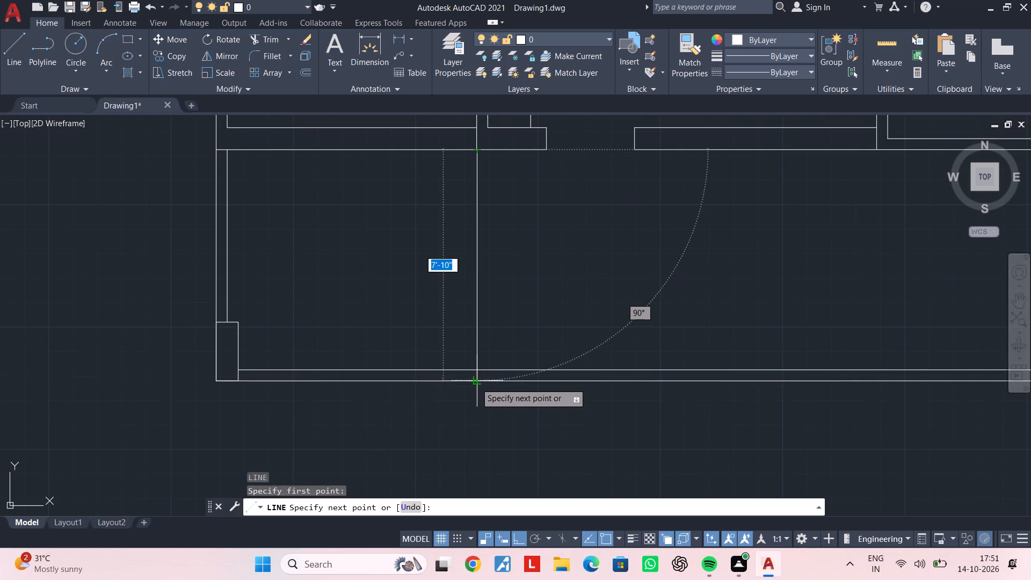
pyautogui.click(476, 382)
pyautogui.press('Escape')
pyautogui.press('Escape')
pyautogui.press('Escape')
pyautogui.press('Escape')
pyautogui.press('Escape')
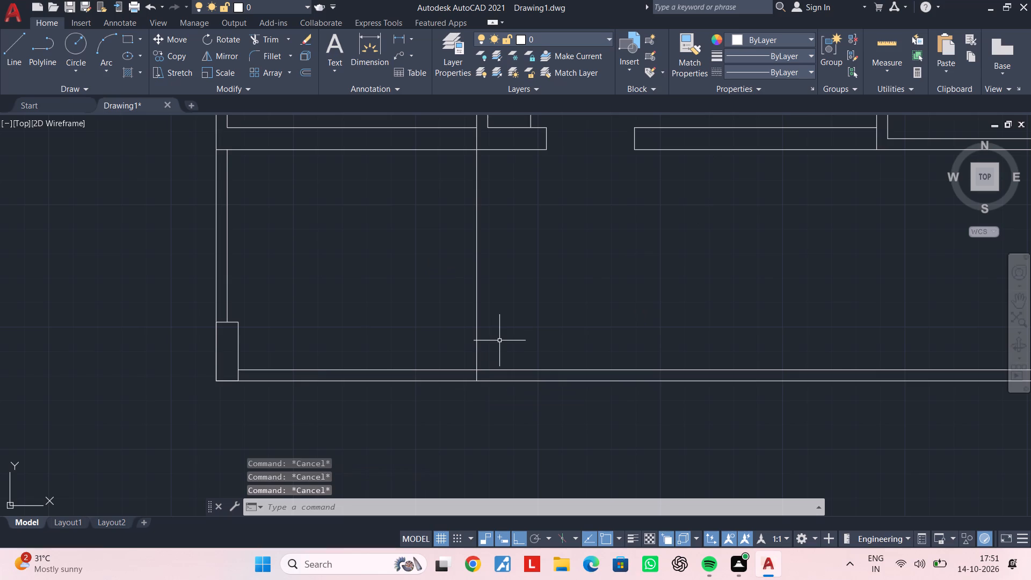
pyautogui.press('Escape')
pyautogui.press('Escape')
pyautogui.press('Escape')
pyautogui.press('Escape')
# Trim away the inner south wall line between the corner rectangle and the new vertical line.
pyautogui.press('t')
pyautogui.press('r')
pyautogui.press('space')
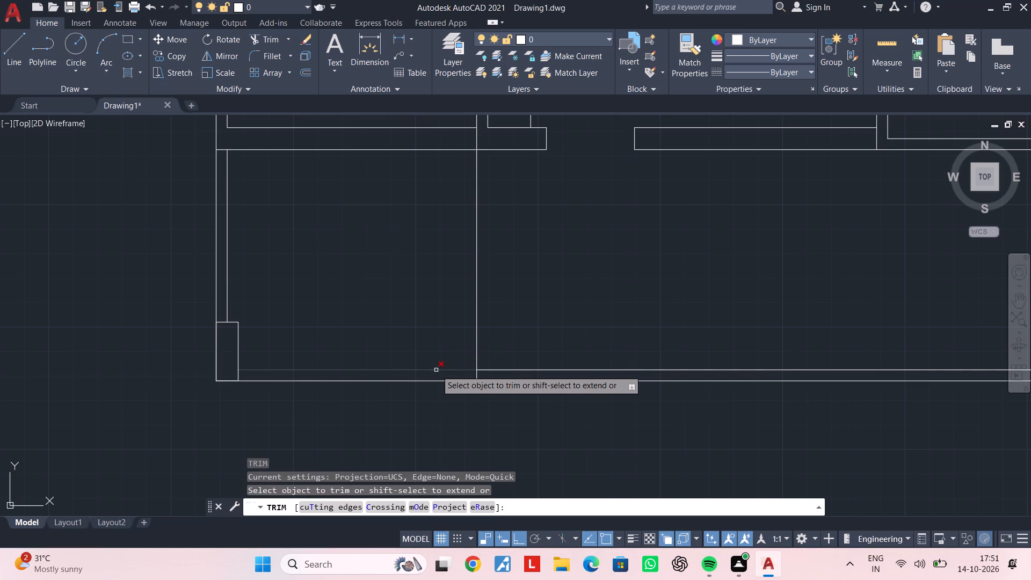
pyautogui.click(436, 370)
pyautogui.press('Escape')
pyautogui.press('Escape')
pyautogui.press('Escape')
pyautogui.press('Escape')
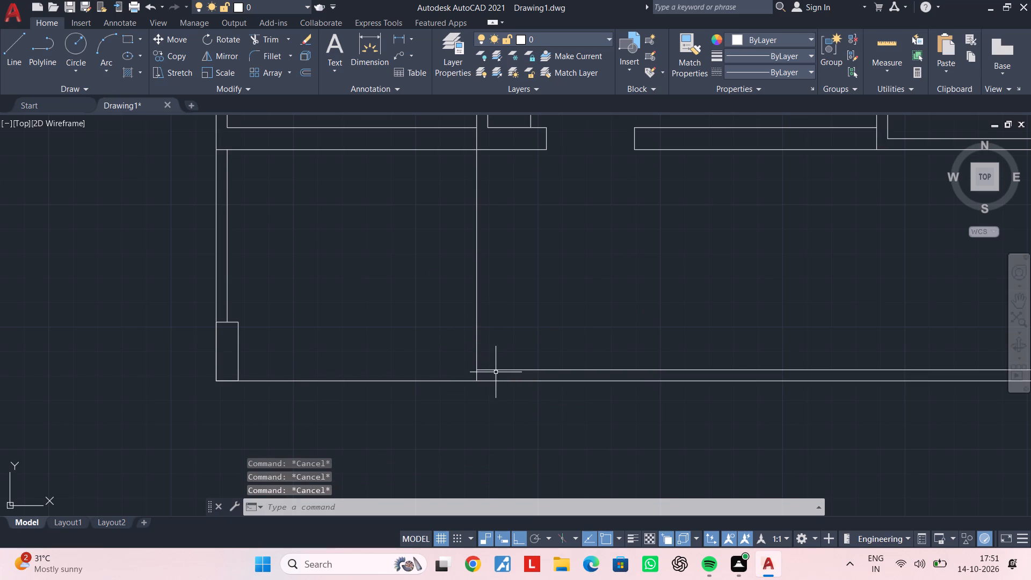
pyautogui.press('Escape')
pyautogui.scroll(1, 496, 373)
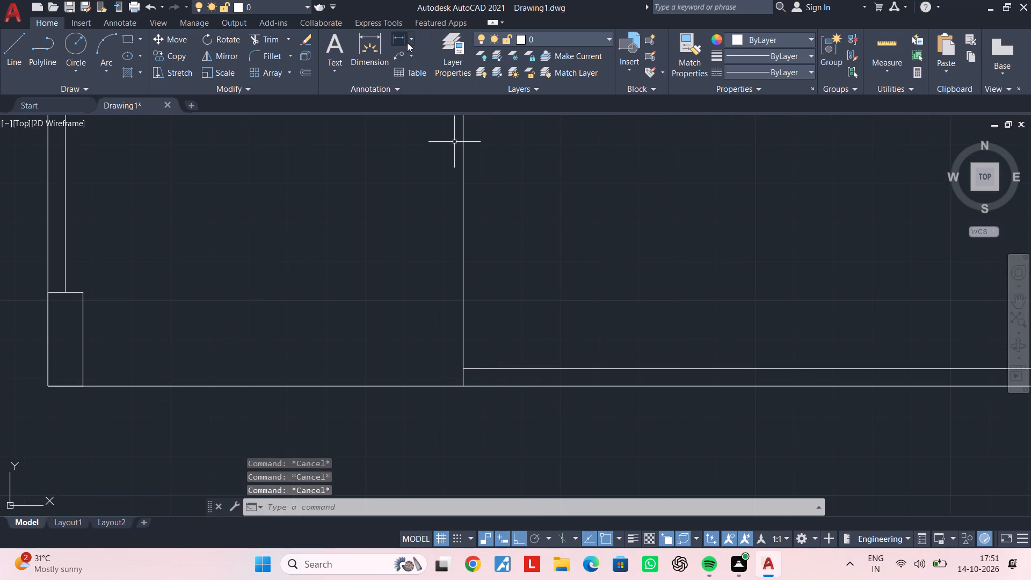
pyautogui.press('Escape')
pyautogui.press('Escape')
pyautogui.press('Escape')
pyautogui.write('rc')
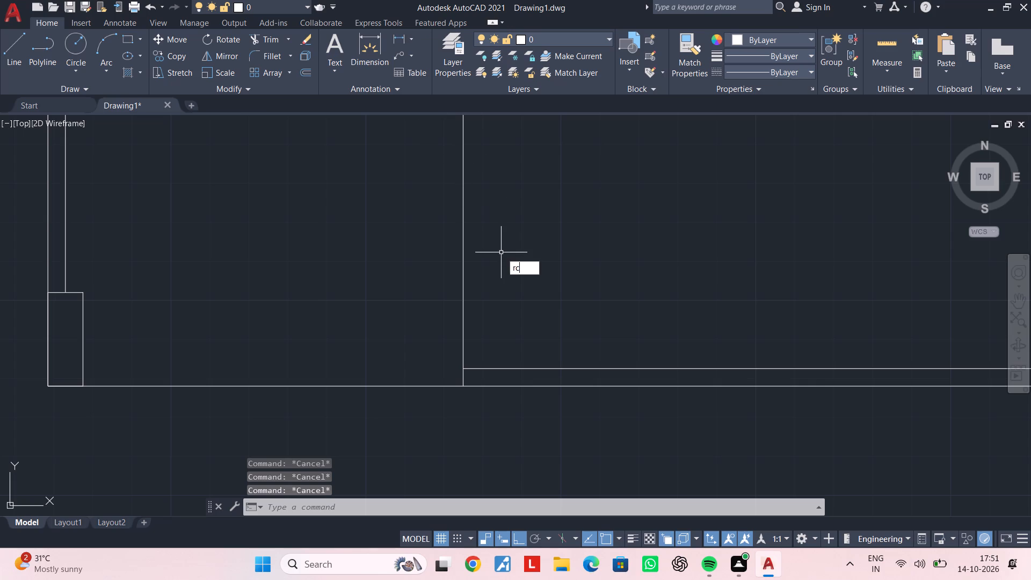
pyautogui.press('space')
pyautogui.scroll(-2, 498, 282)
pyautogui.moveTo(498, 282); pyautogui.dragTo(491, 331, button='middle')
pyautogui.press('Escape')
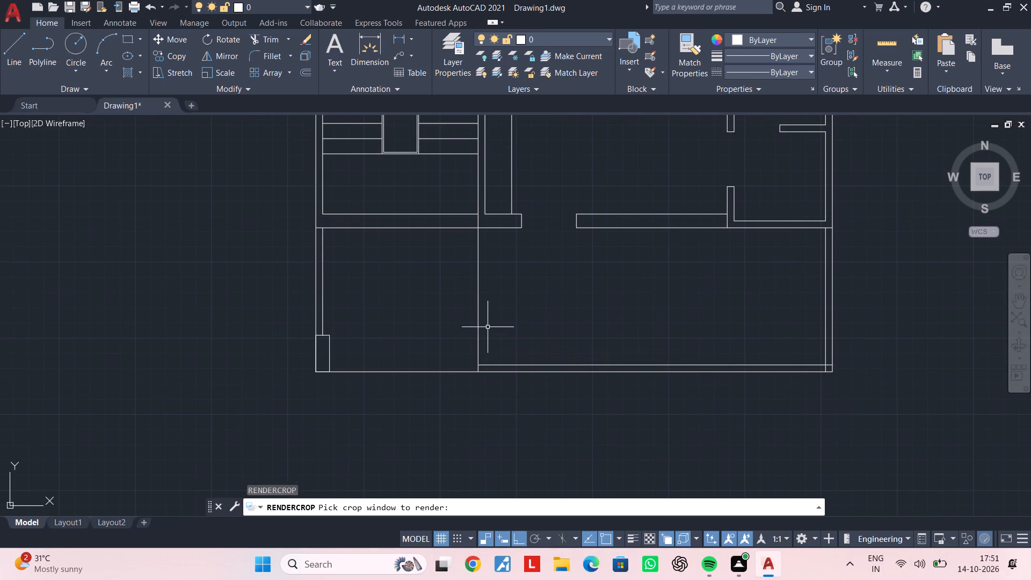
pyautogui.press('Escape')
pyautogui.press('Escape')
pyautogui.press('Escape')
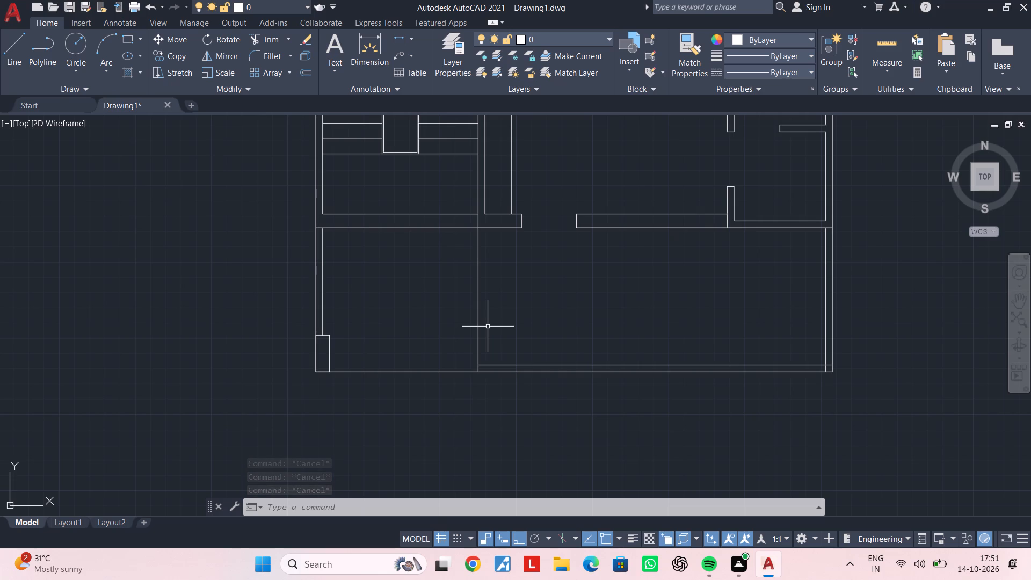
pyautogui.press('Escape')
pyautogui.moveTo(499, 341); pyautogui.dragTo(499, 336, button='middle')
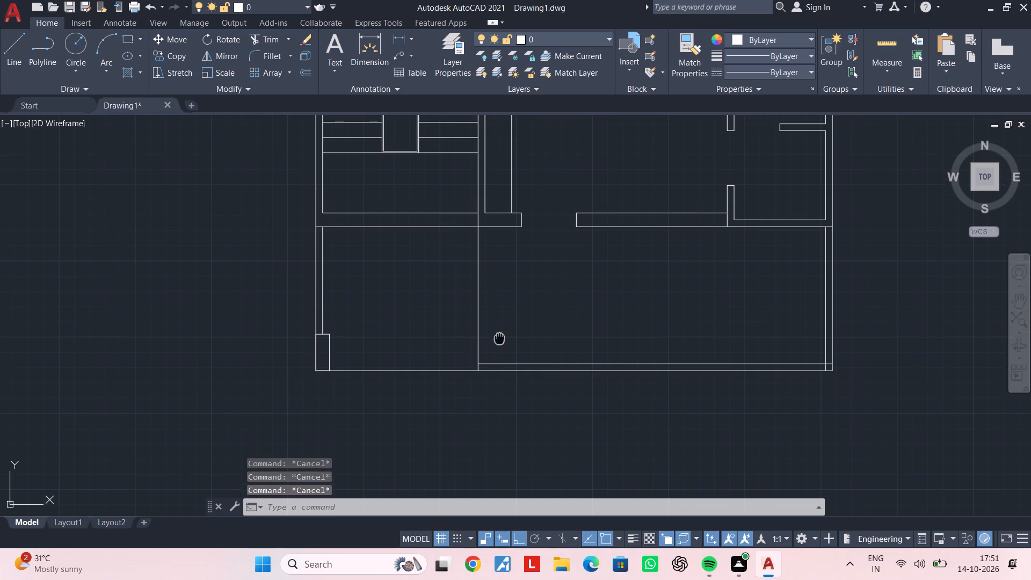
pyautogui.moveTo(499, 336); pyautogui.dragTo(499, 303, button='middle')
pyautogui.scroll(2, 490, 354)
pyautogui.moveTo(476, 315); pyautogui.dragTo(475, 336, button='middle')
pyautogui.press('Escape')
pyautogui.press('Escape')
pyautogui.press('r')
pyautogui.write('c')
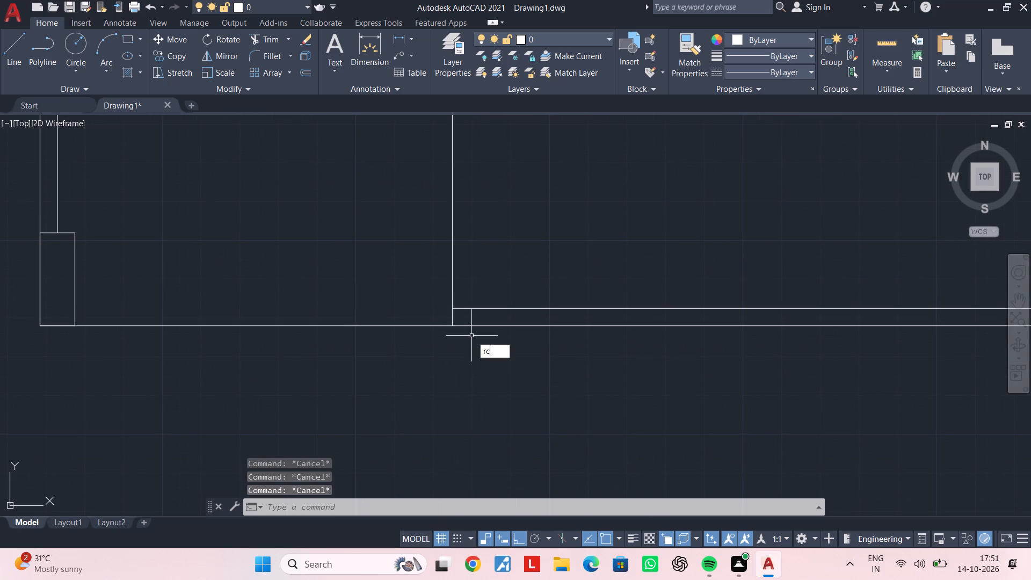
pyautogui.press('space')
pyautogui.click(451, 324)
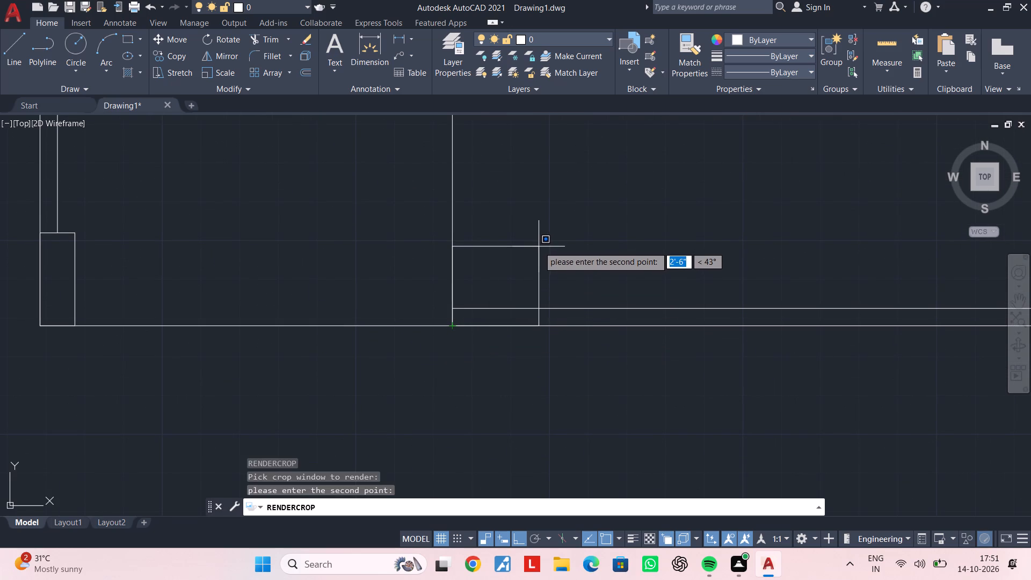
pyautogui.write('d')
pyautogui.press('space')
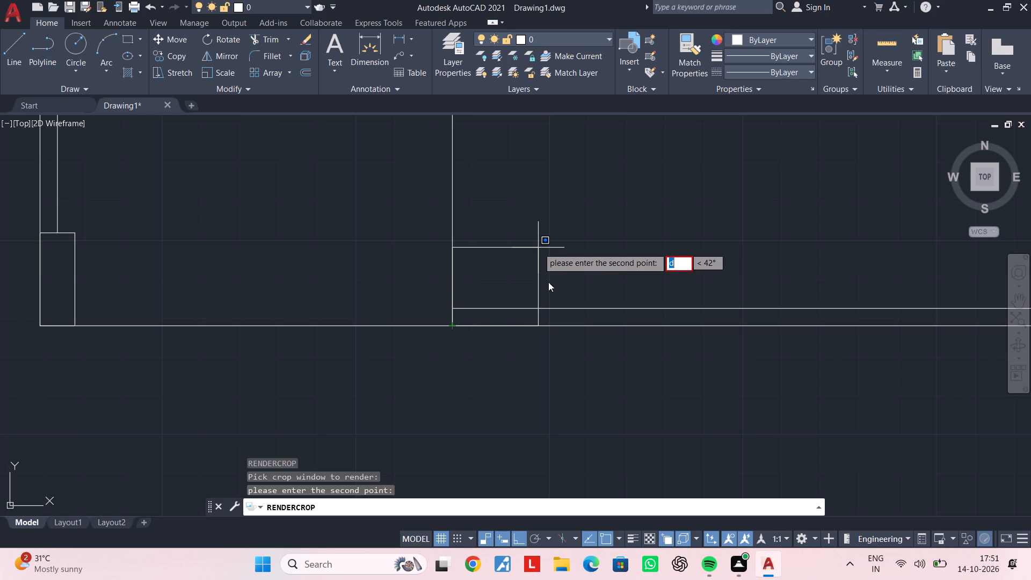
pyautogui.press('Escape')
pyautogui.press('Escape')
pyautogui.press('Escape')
# Draw a 1'6" by 9" rectangle from the foot of the south room's vertical line, extending east along the outer south wall line.
pyautogui.write('rec')
pyautogui.press('space')
pyautogui.click(455, 324)
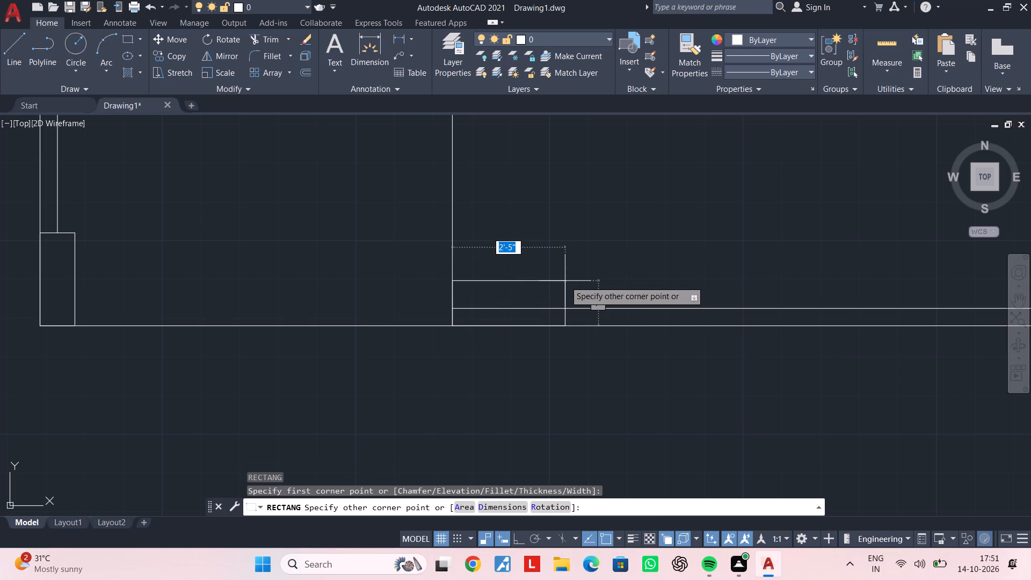
pyautogui.write('d')
pyautogui.press('space')
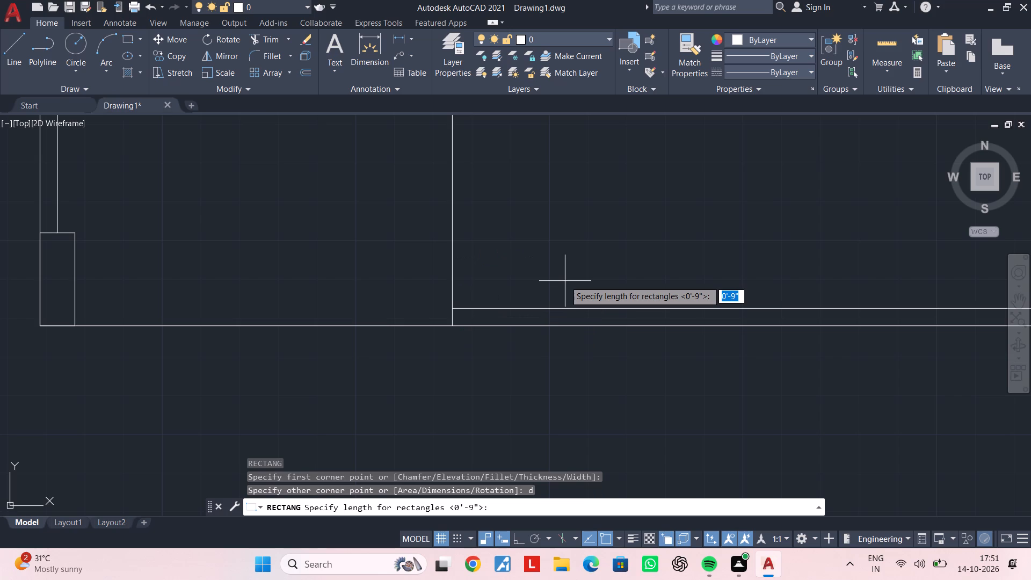
pyautogui.write('1\'6"')
pyautogui.press('Return')
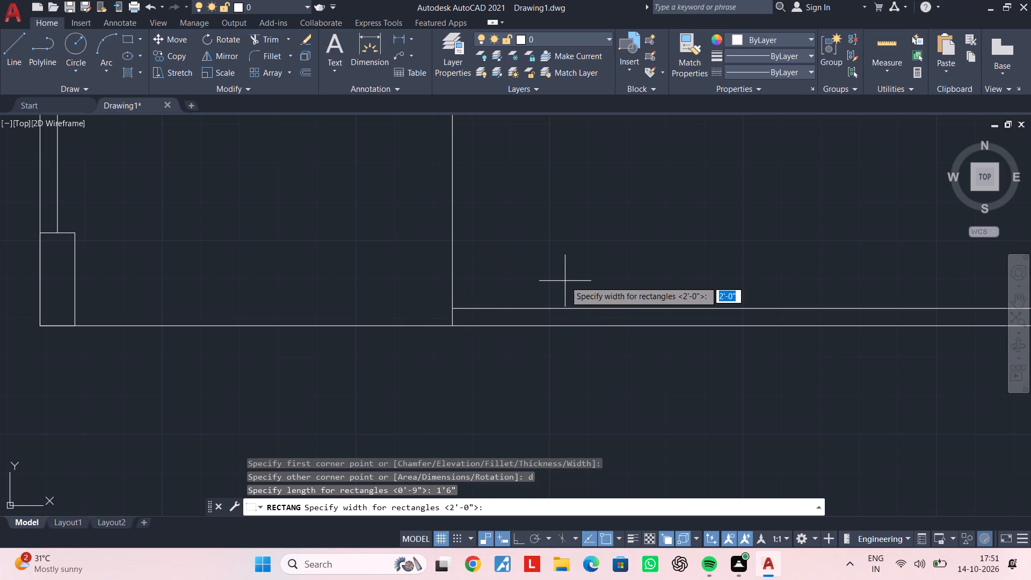
pyautogui.write('9"')
pyautogui.press('Return')
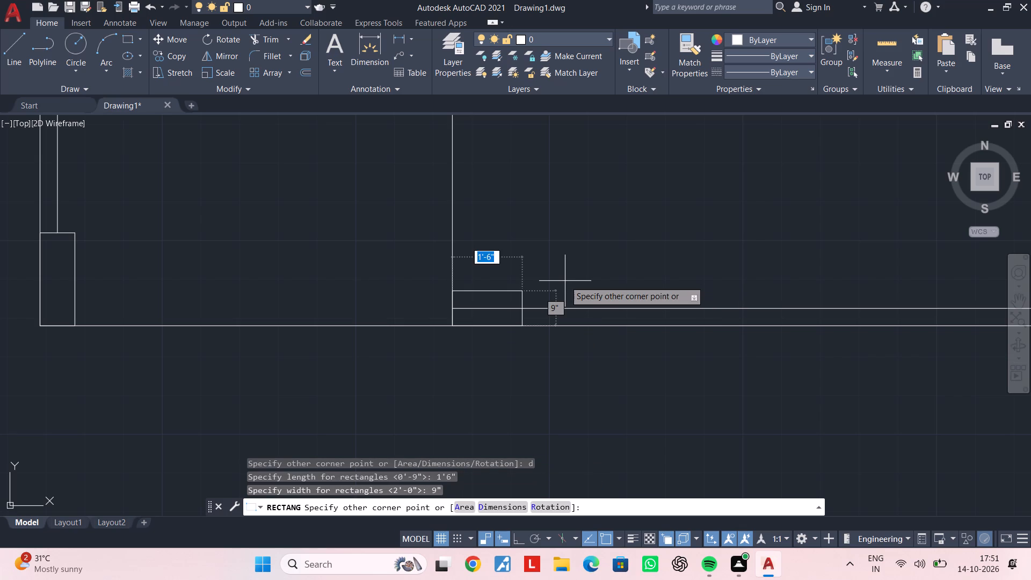
pyautogui.click(565, 281)
pyautogui.press('Escape')
pyautogui.press('Escape')
pyautogui.press('Escape')
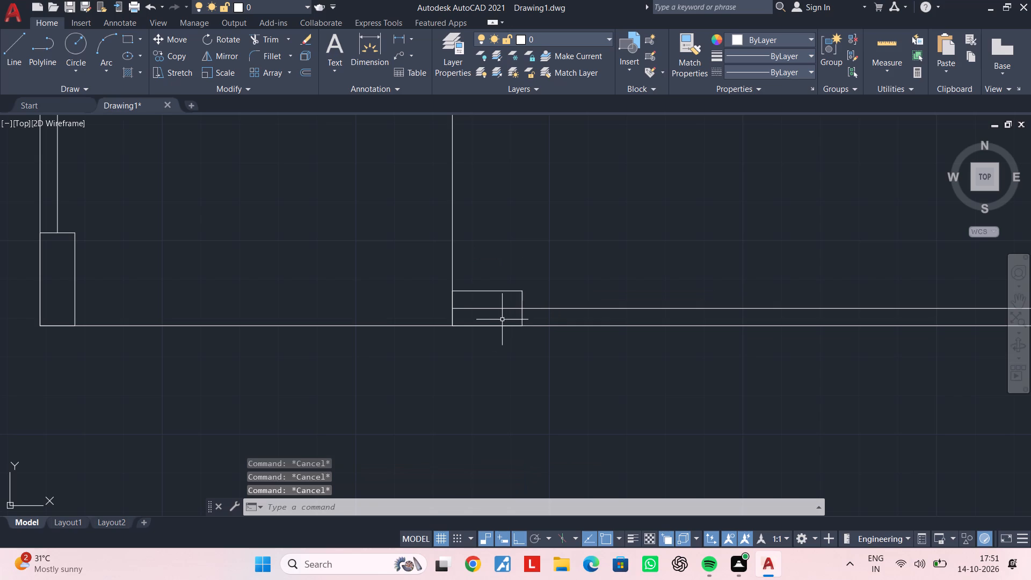
# Trim away the inner south wall line inside the new 1'6" by 9" rectangle.
pyautogui.press('t')
pyautogui.press('r')
pyautogui.press('space')
pyautogui.scroll(1, 504, 318)
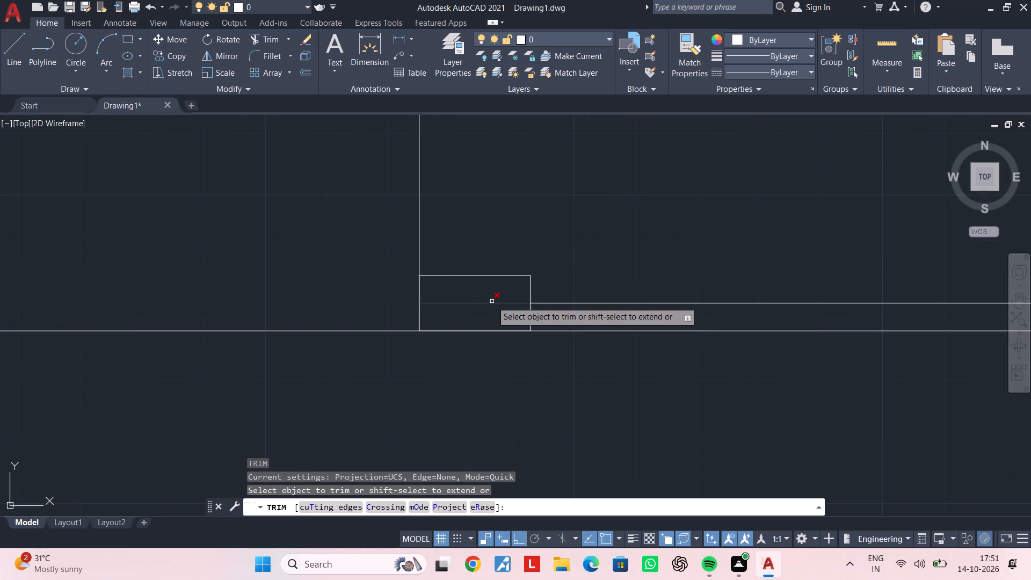
pyautogui.click(492, 301)
pyautogui.press('Escape')
# Draw a vertical line from the 1'6" by 9" rectangle's northeast corner up to the south room's north wall line.
pyautogui.scroll(-4, 497, 298)
pyautogui.moveTo(507, 272); pyautogui.dragTo(510, 286, button='middle')
pyautogui.scroll(1, 508, 283)
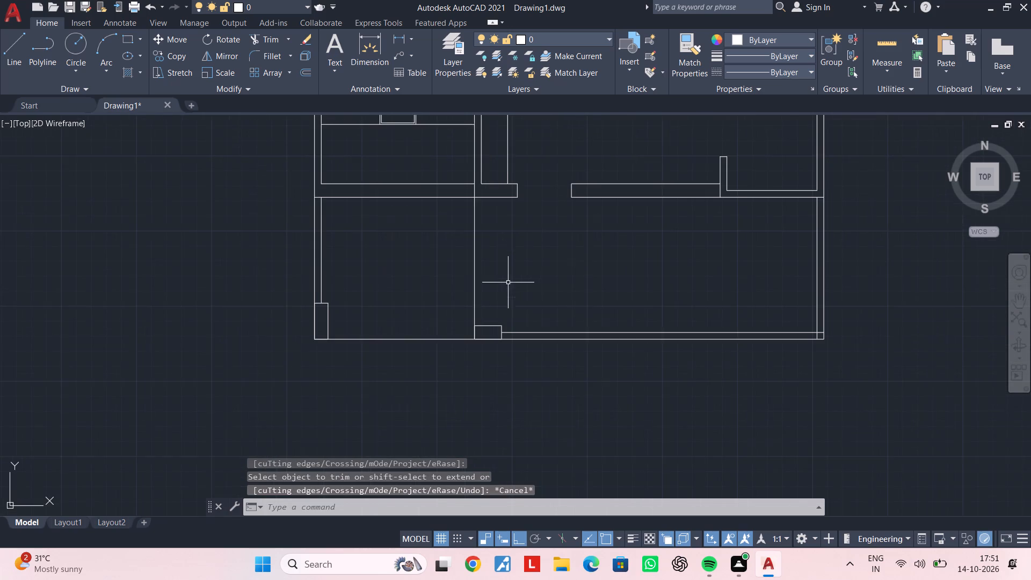
pyautogui.moveTo(509, 282); pyautogui.dragTo(517, 278, button='middle')
pyautogui.press('Escape')
pyautogui.press('Escape')
pyautogui.write('l')
pyautogui.press('space')
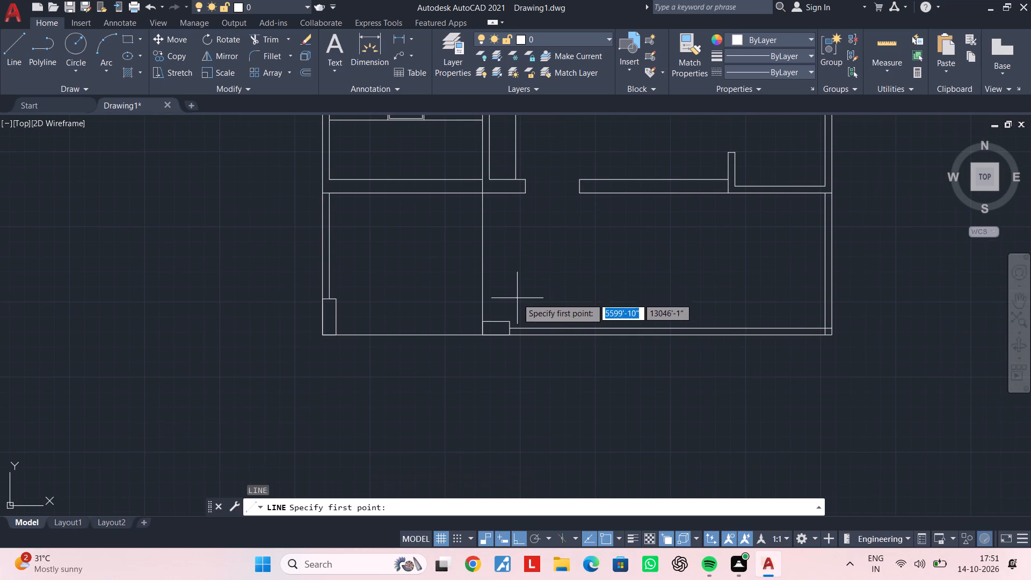
pyautogui.scroll(2, 517, 309)
pyautogui.click(495, 344)
pyautogui.moveTo(512, 210); pyautogui.dragTo(511, 331, button='middle')
pyautogui.scroll(1, 511, 331)
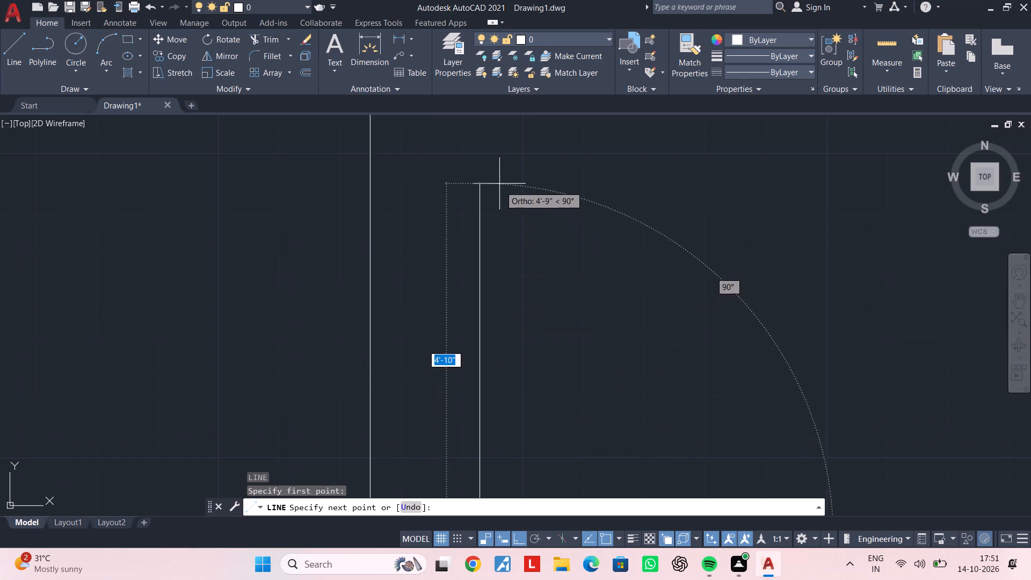
pyautogui.scroll(-3, 496, 167)
pyautogui.moveTo(496, 168); pyautogui.dragTo(506, 240, button='middle')
pyautogui.scroll(2, 498, 228)
pyautogui.click(504, 166)
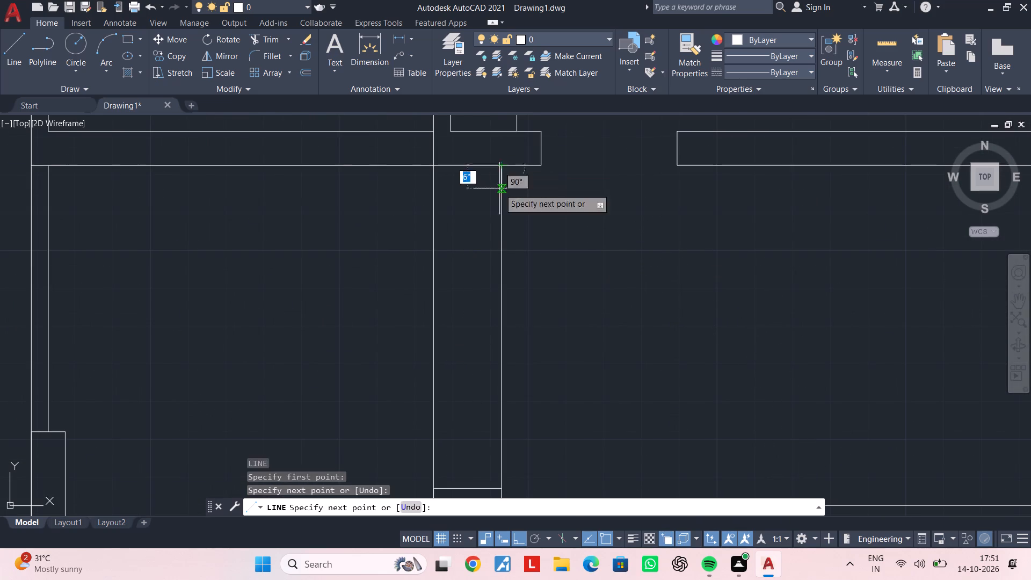
pyautogui.press('Escape')
pyautogui.moveTo(469, 245); pyautogui.dragTo(535, 236, button='middle')
pyautogui.press('Escape')
pyautogui.press('Escape')
pyautogui.press('Escape')
# Examine the south room's layout around the new vertical partition and its eastern outer walls.
pyautogui.scroll(-1, 780, 104)
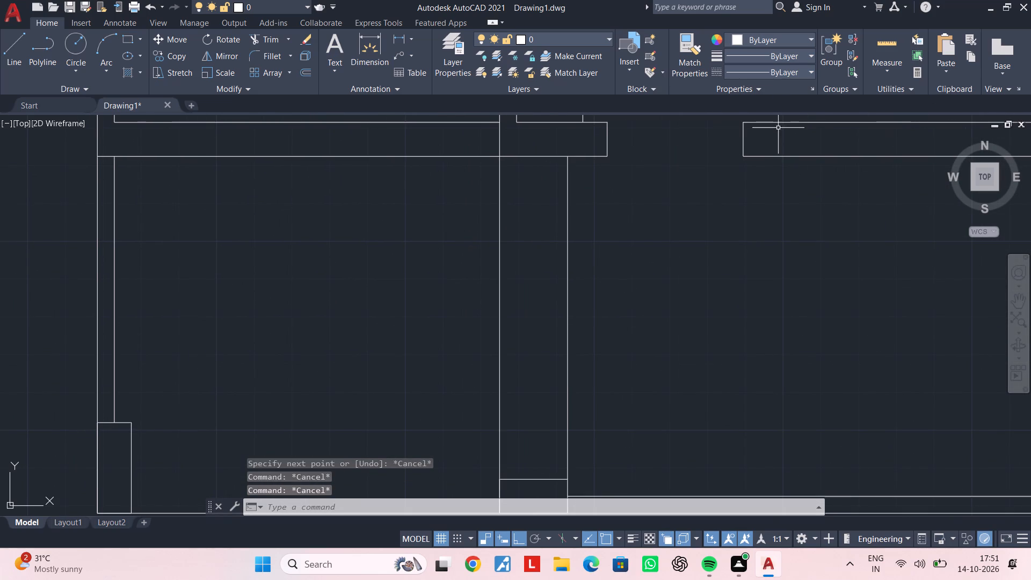
pyautogui.scroll(-2, 645, 242)
pyautogui.moveTo(647, 242); pyautogui.dragTo(635, 262, button='middle')
pyautogui.scroll(1, 584, 325)
pyautogui.moveTo(611, 288); pyautogui.dragTo(583, 284, button='middle')
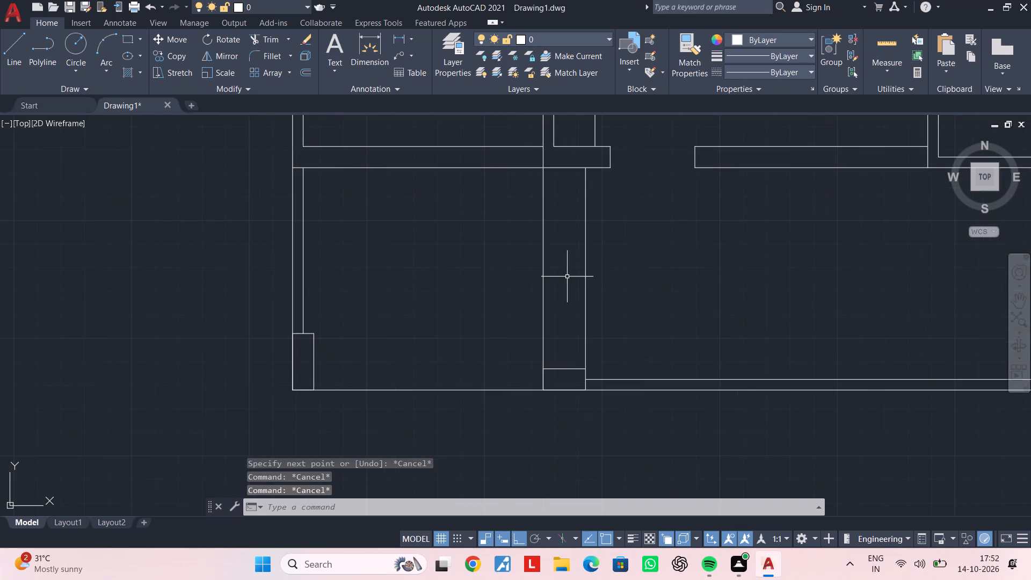
pyautogui.moveTo(574, 231); pyautogui.dragTo(505, 230, button='middle')
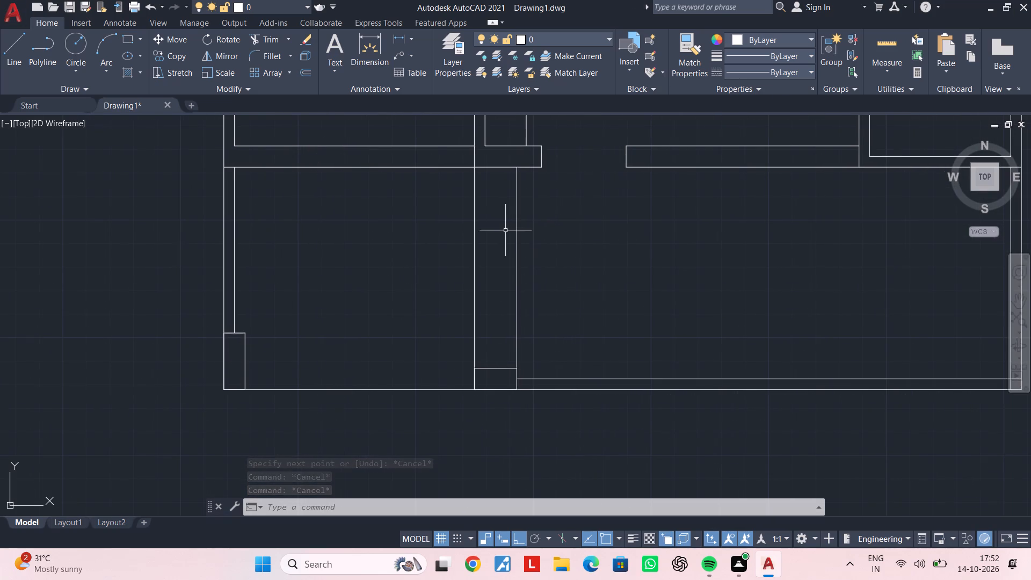
pyautogui.press('Escape')
pyautogui.press('Escape')
pyautogui.press('Escape')
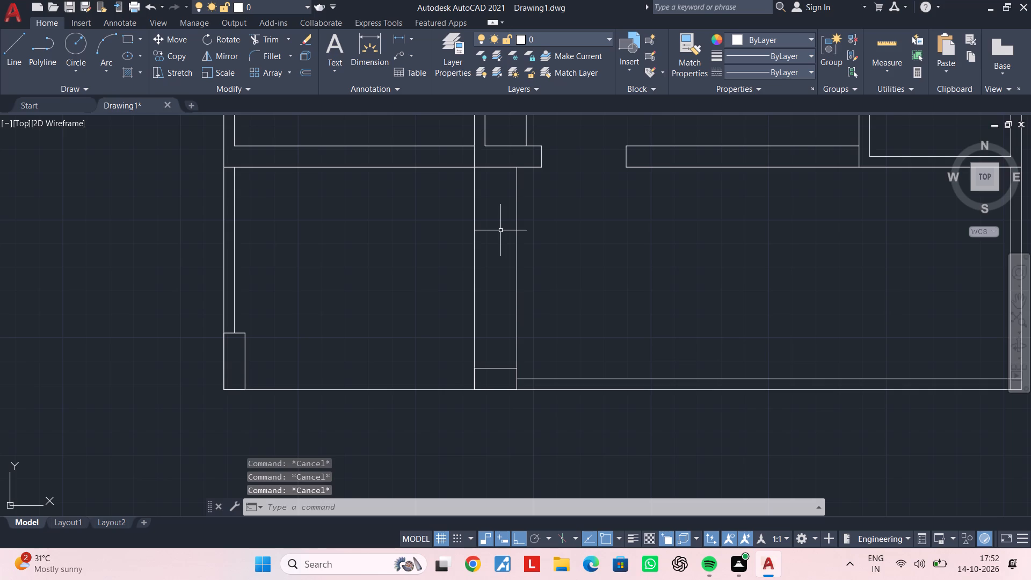
pyautogui.press('Escape')
pyautogui.press('Escape')
pyautogui.moveTo(670, 215); pyautogui.dragTo(369, 258, button='middle')
pyautogui.moveTo(502, 258); pyautogui.dragTo(580, 254, button='middle')
pyautogui.press('Escape')
pyautogui.press('Escape')
pyautogui.press('Escape')
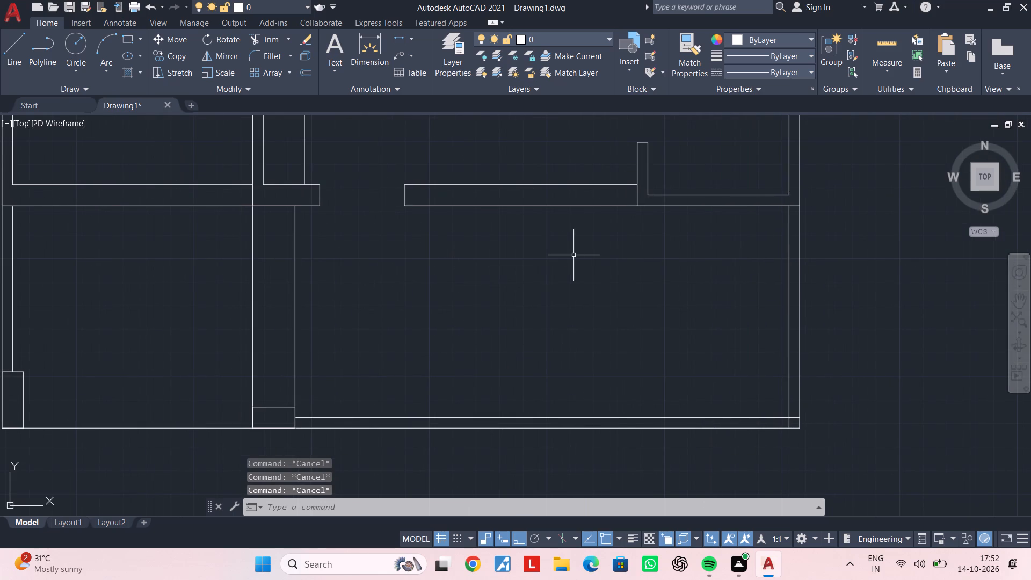
pyautogui.moveTo(549, 288); pyautogui.dragTo(681, 258, button='middle')
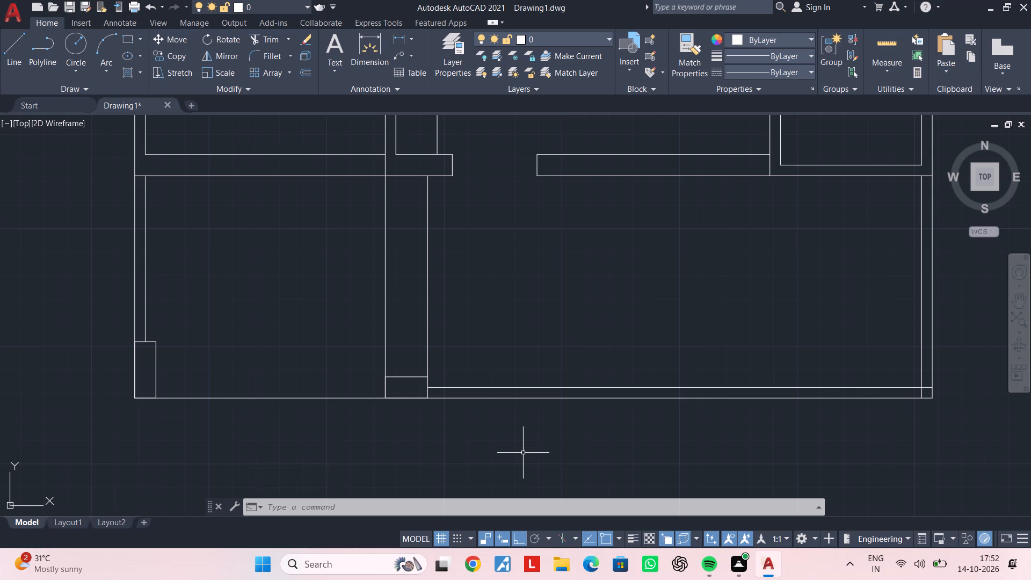
pyautogui.press('Escape')
pyautogui.press('Escape')
pyautogui.press('Escape')
pyautogui.moveTo(715, 314); pyautogui.dragTo(647, 318, button='middle')
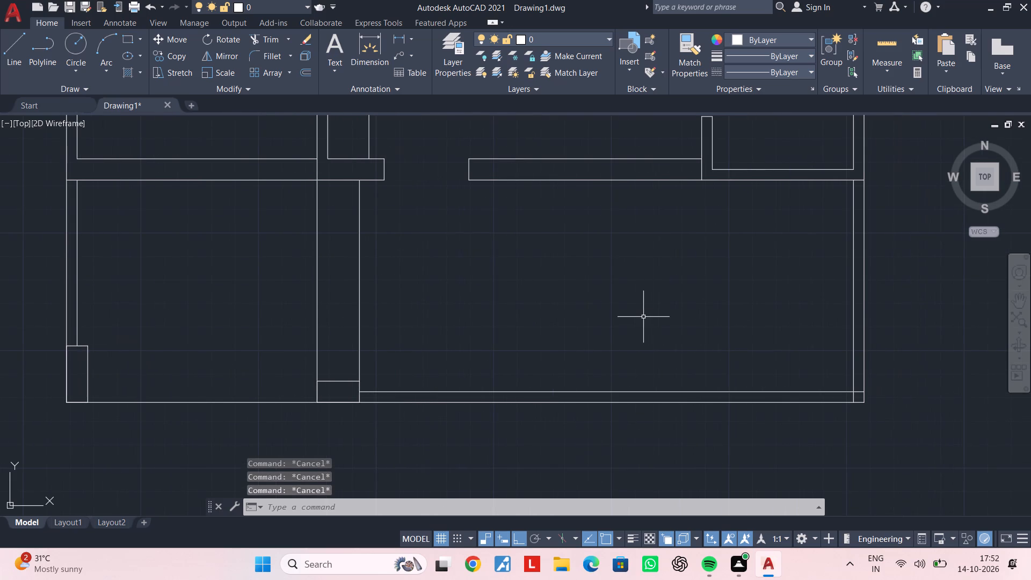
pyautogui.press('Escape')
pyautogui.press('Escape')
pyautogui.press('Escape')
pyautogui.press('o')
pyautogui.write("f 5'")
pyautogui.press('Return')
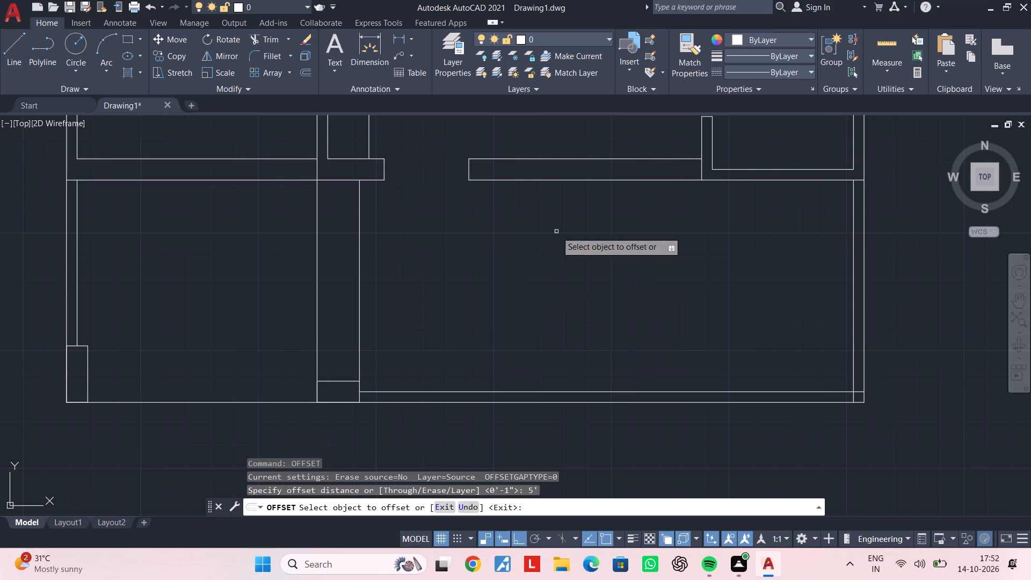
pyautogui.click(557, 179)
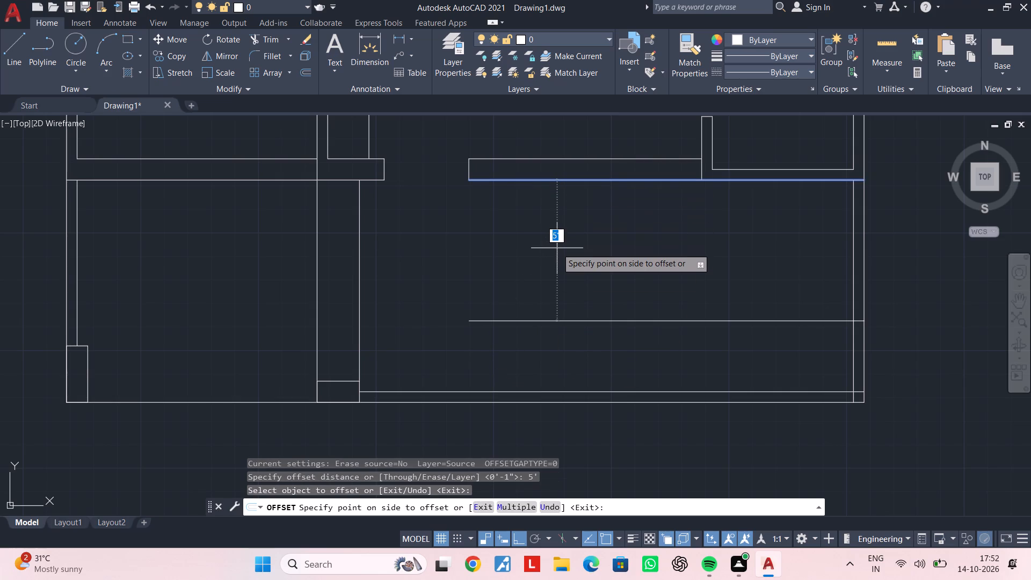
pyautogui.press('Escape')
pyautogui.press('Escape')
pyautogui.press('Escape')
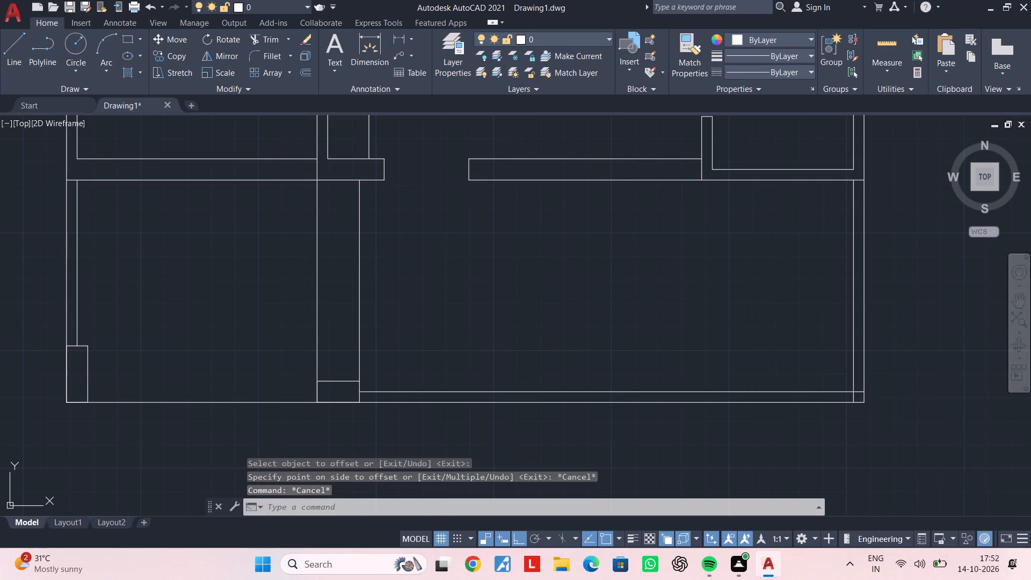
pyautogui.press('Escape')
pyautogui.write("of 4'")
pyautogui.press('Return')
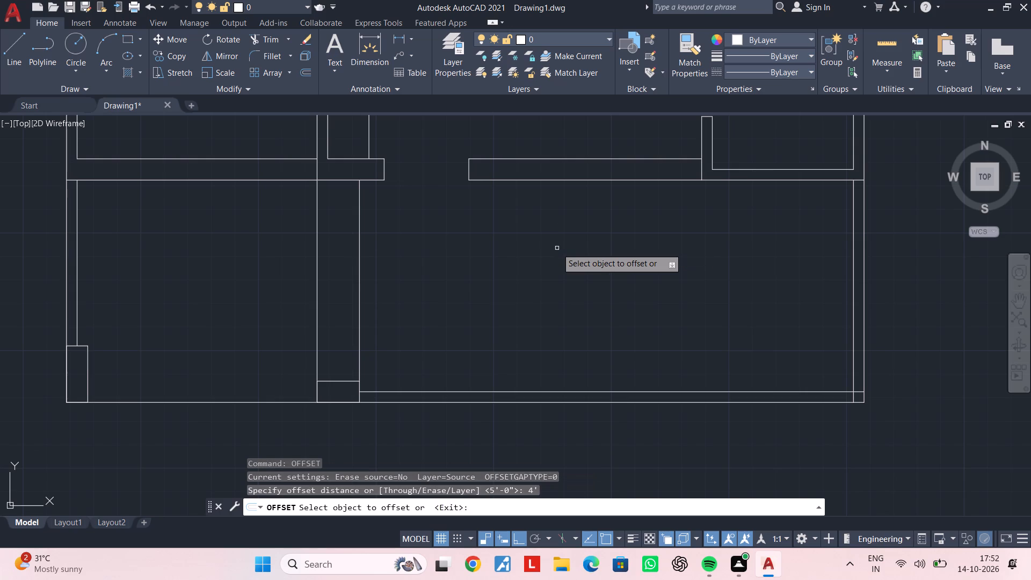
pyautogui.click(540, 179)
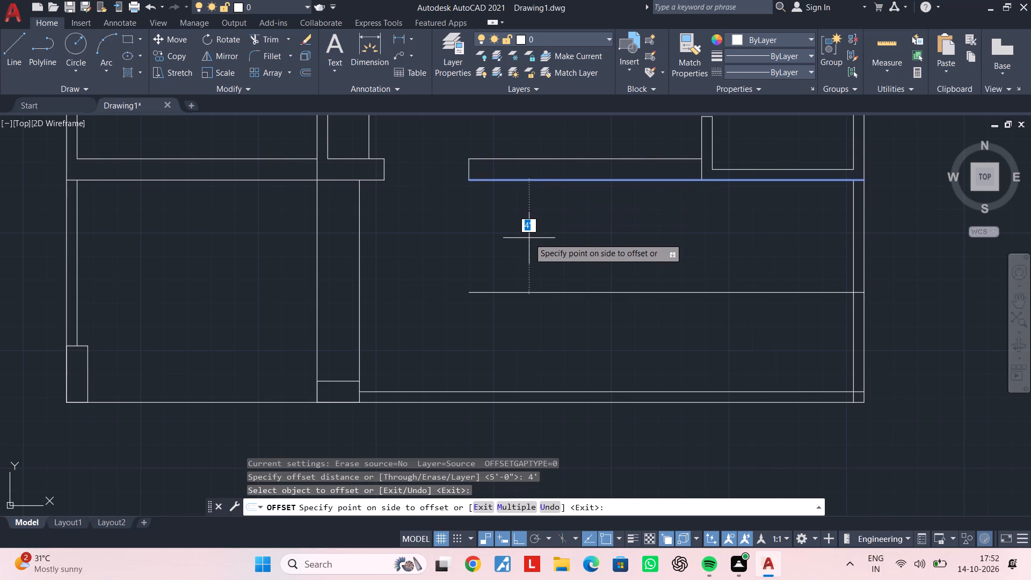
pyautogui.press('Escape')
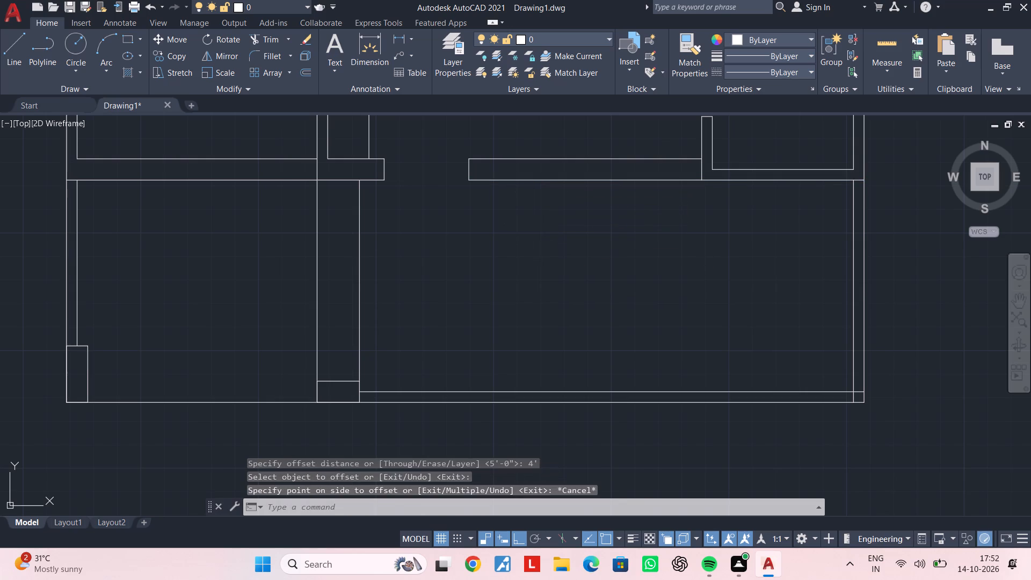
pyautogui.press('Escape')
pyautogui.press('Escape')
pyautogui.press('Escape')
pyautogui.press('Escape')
# Offset the south room's north wall line, east of the doorway, 3'8" southward into the room.
pyautogui.write('of')
pyautogui.press('space')
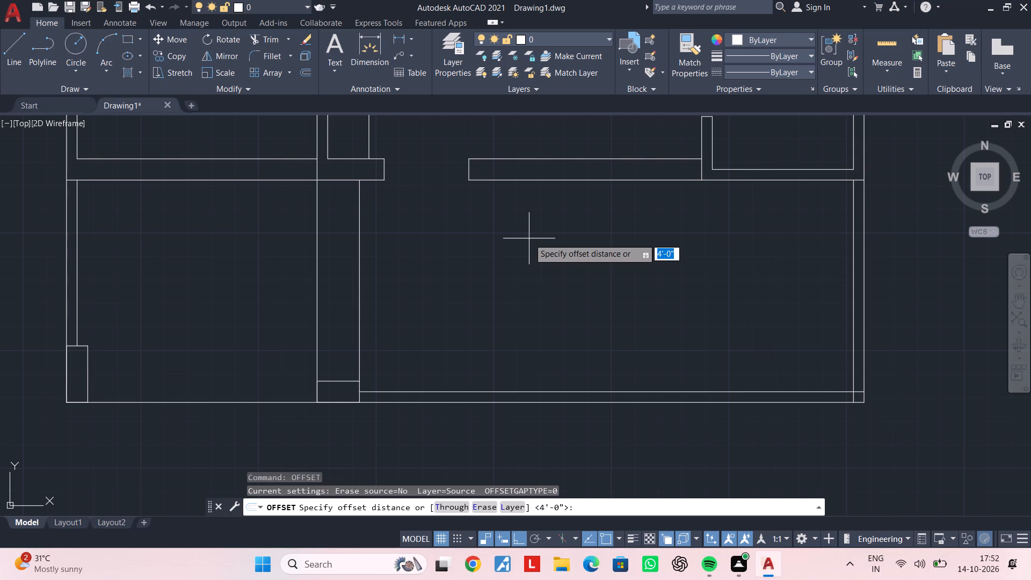
pyautogui.press('3')
pyautogui.write('\'8"')
pyautogui.press('Return')
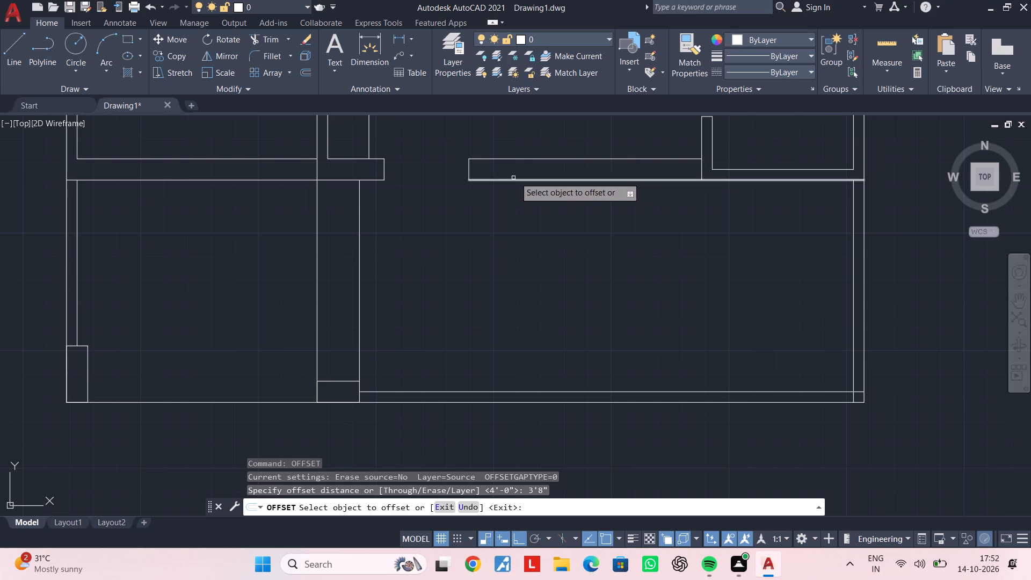
pyautogui.click(519, 177)
pyautogui.click(524, 180)
pyautogui.click(524, 256)
pyautogui.press('Escape')
# Extend the offset line west across the partition to its west vertical line.
pyautogui.moveTo(446, 314); pyautogui.dragTo(565, 318, button='middle')
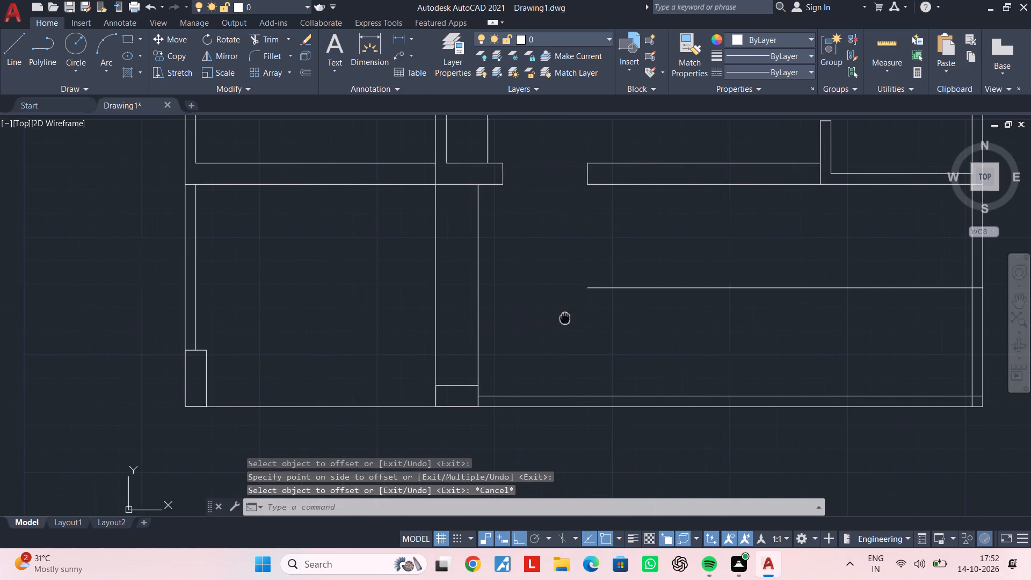
pyautogui.press('Escape')
pyautogui.moveTo(565, 318); pyautogui.dragTo(566, 318, button='middle')
pyautogui.press('Escape')
pyautogui.press('Escape')
pyautogui.write('ex')
pyautogui.press('space')
pyautogui.click(663, 326)
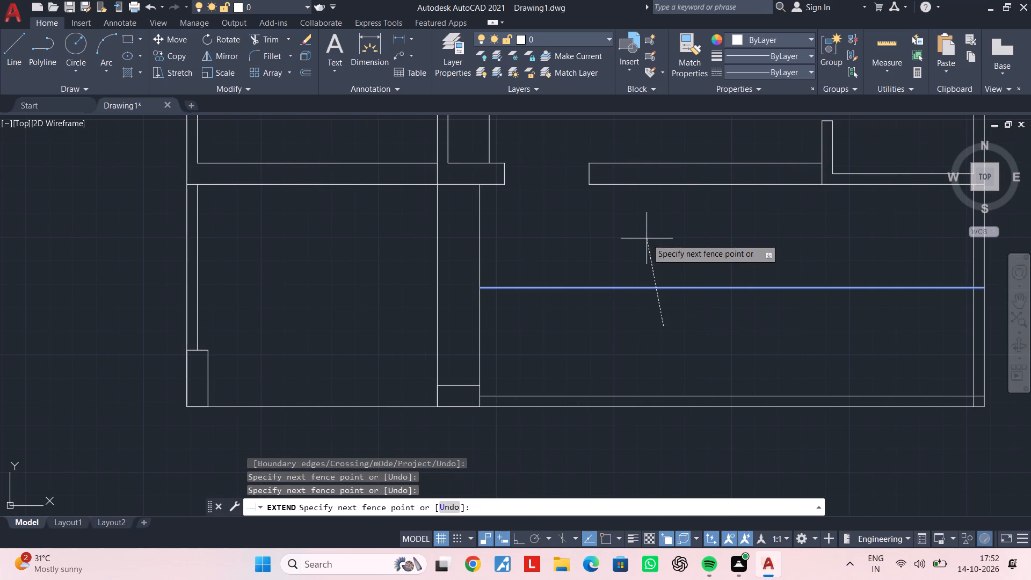
pyautogui.click(647, 238)
pyautogui.moveTo(581, 340); pyautogui.dragTo(587, 334)
pyautogui.click(571, 247)
pyautogui.press('Escape')
pyautogui.press('Escape')
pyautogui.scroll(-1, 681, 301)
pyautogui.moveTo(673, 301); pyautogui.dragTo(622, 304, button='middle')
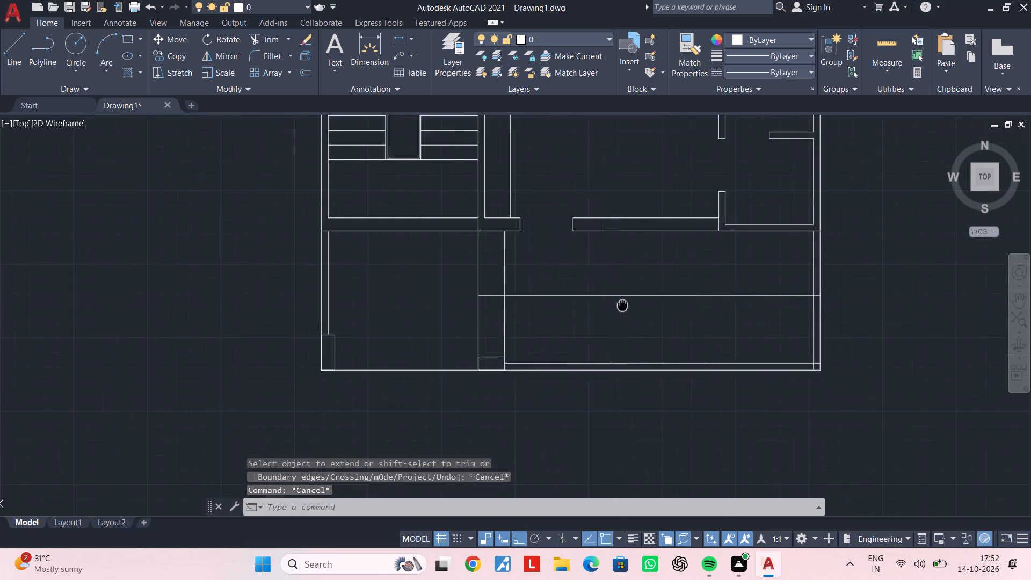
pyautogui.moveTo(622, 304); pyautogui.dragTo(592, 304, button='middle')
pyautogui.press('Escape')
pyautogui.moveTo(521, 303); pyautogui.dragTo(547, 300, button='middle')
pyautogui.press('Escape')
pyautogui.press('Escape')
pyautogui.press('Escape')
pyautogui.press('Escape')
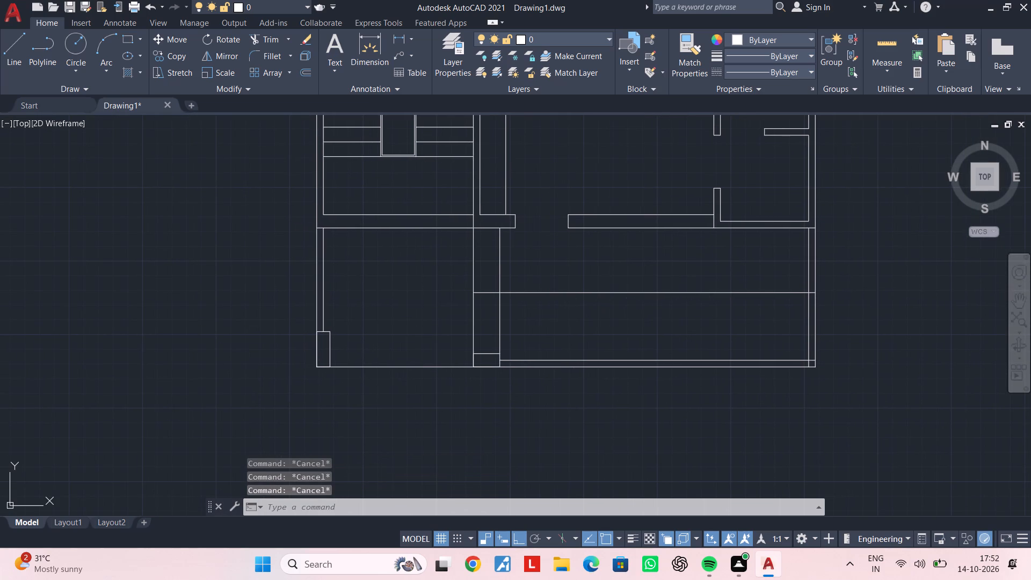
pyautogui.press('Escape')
# Examine the south room around the partition, the offset horizontal line and the eastern outer walls.
pyautogui.press('Escape')
pyautogui.press('Escape')
pyautogui.press('Escape')
pyautogui.scroll(4, 477, 243)
pyautogui.scroll(-3, 473, 247)
pyautogui.moveTo(475, 247); pyautogui.dragTo(494, 242, button='middle')
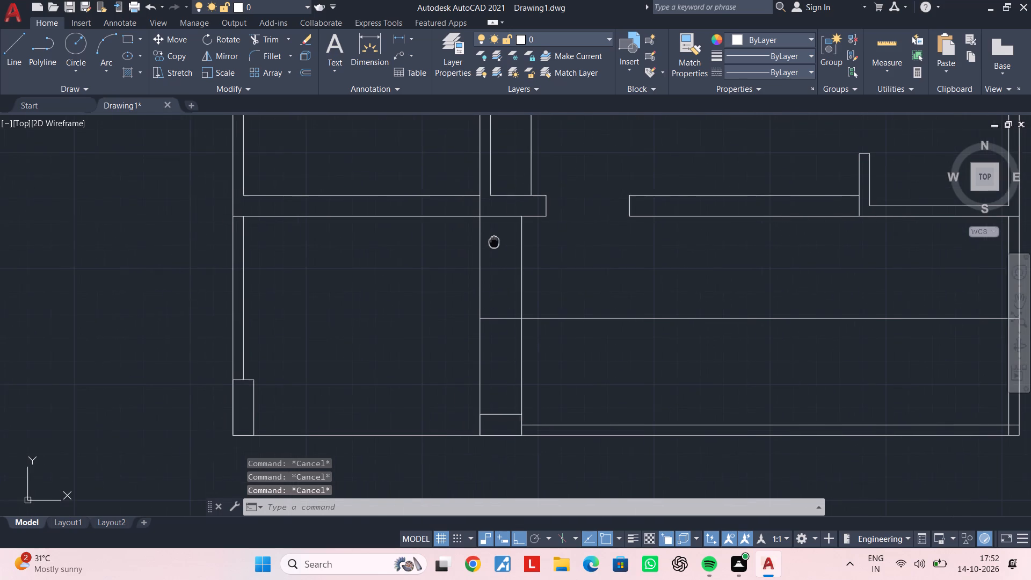
pyautogui.moveTo(494, 242); pyautogui.dragTo(496, 241, button='middle')
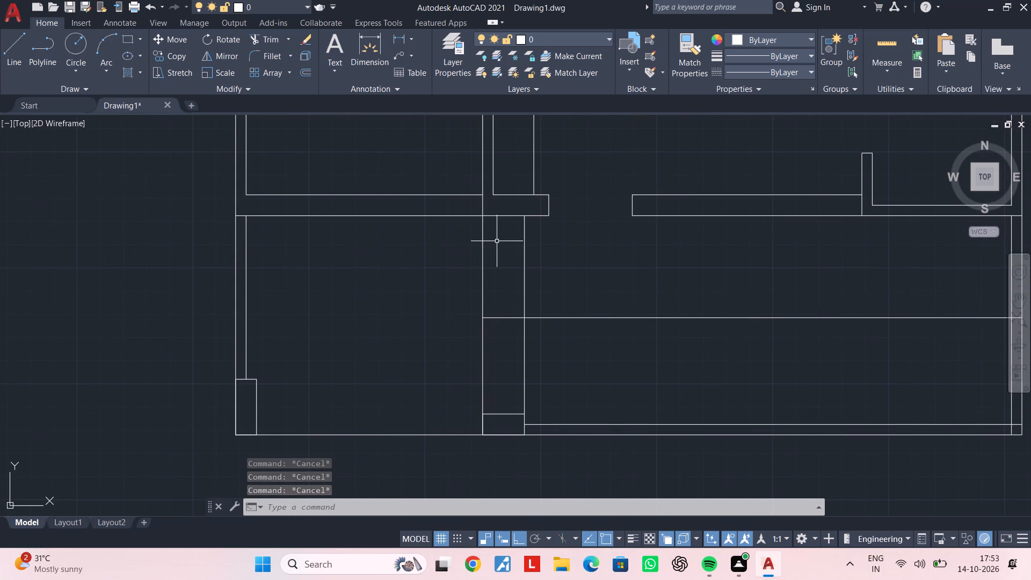
pyautogui.press('Escape')
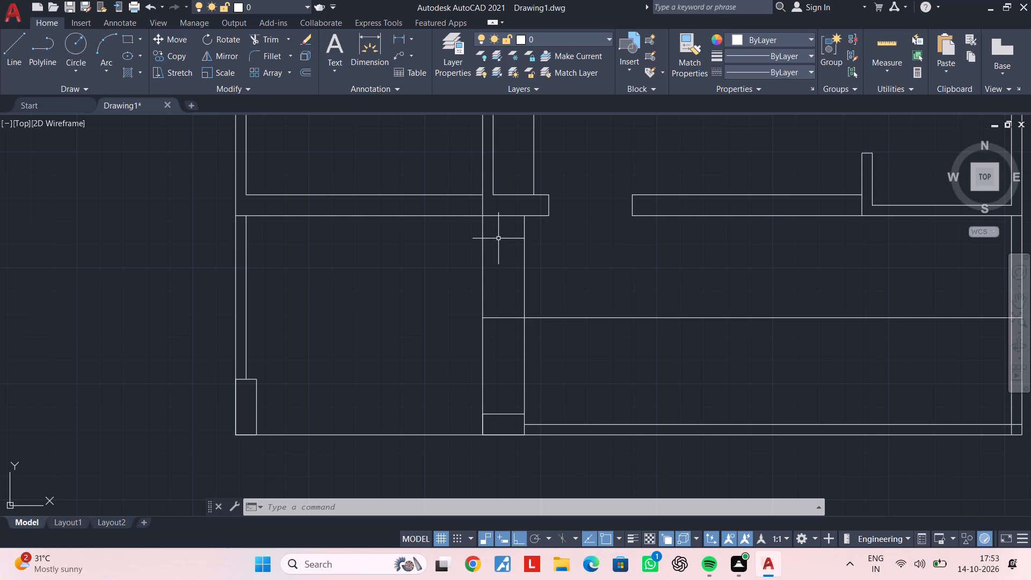
pyautogui.moveTo(530, 353); pyautogui.dragTo(529, 340, button='middle')
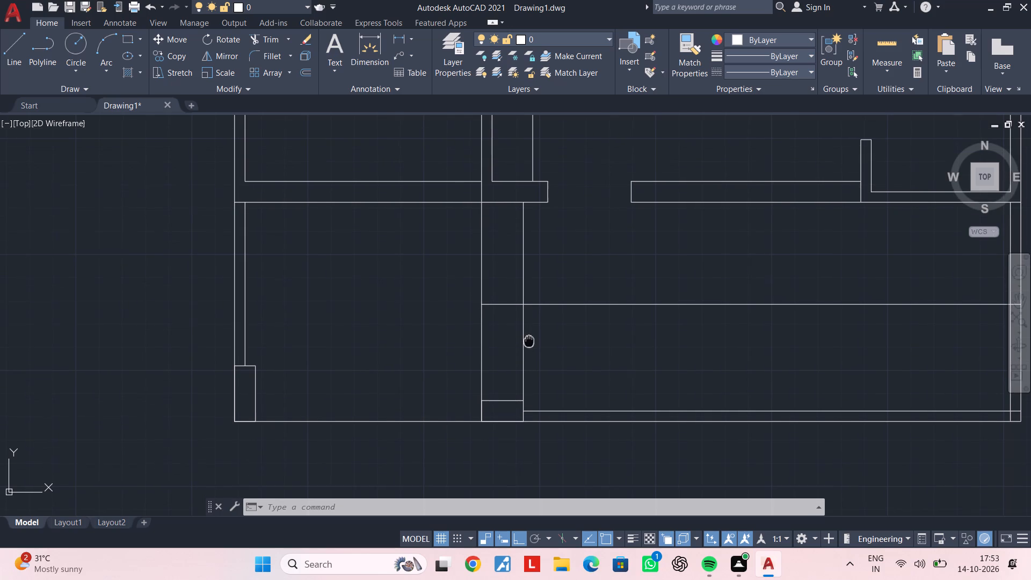
pyautogui.moveTo(529, 340); pyautogui.dragTo(529, 336, button='middle')
pyautogui.moveTo(624, 320); pyautogui.dragTo(408, 319, button='middle')
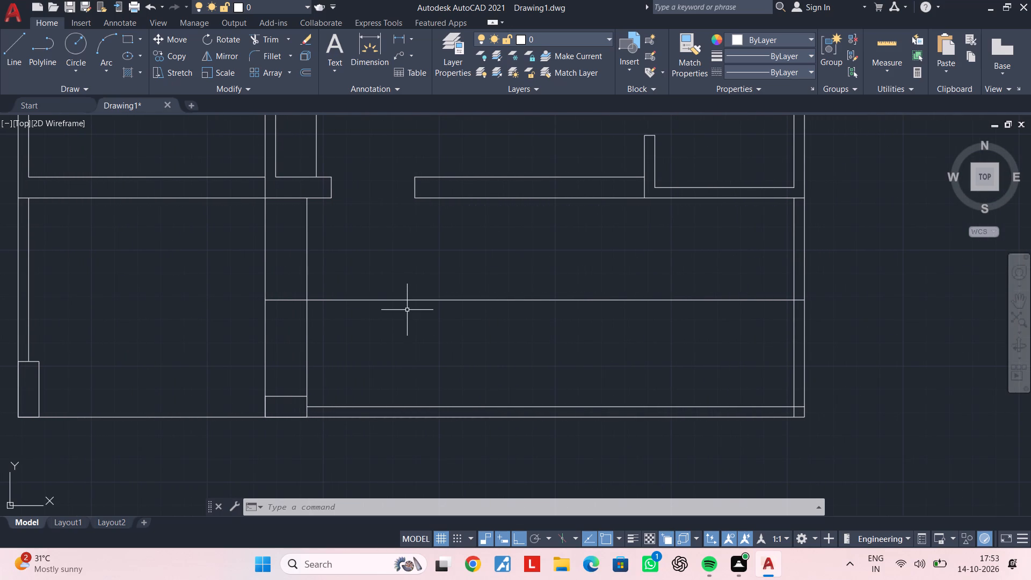
pyautogui.moveTo(300, 281); pyautogui.dragTo(449, 280, button='middle')
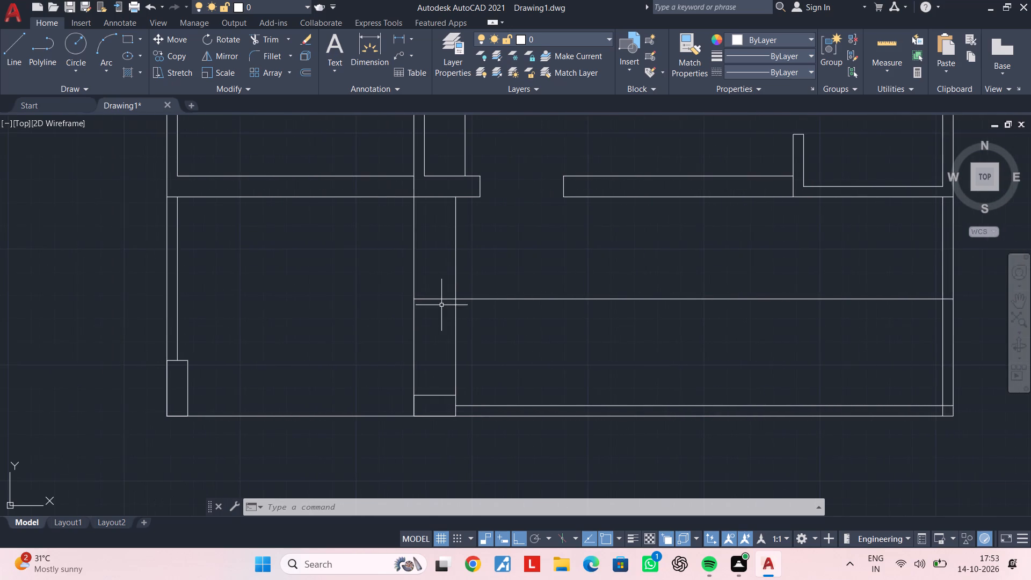
# Move the horizontal offset line a short distance straight south within the south room.
pyautogui.scroll(2, 441, 306)
pyautogui.click(441, 312)
pyautogui.click(405, 257)
pyautogui.press('m')
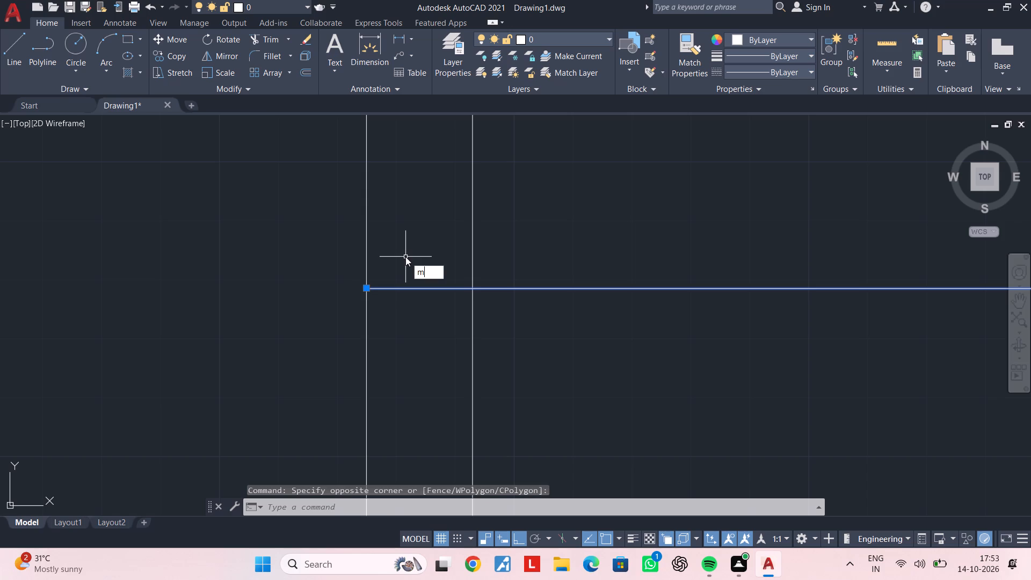
pyautogui.press('space')
pyautogui.scroll(-2, 423, 360)
pyautogui.click(423, 358)
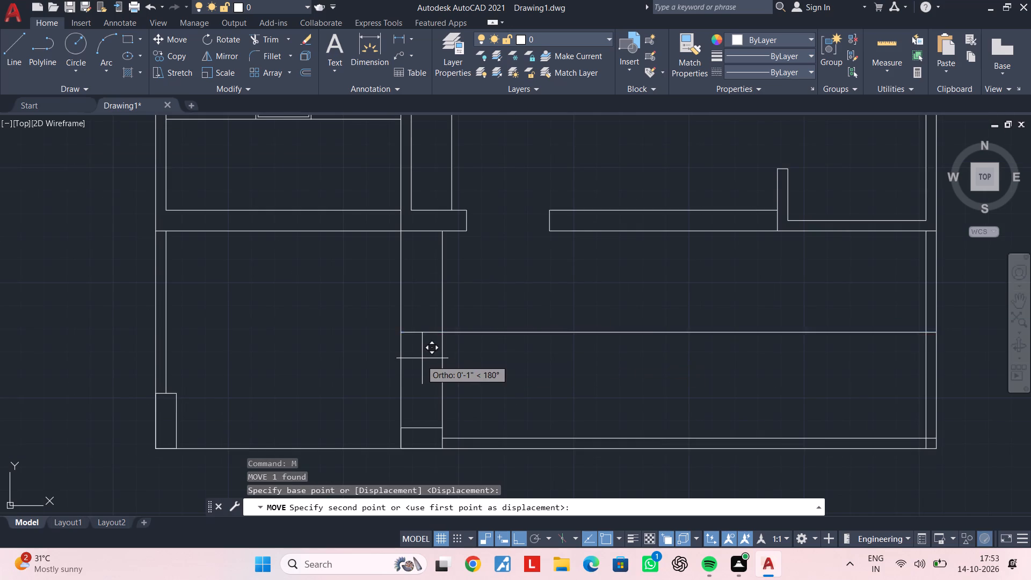
pyautogui.click(422, 384)
pyautogui.press('Escape')
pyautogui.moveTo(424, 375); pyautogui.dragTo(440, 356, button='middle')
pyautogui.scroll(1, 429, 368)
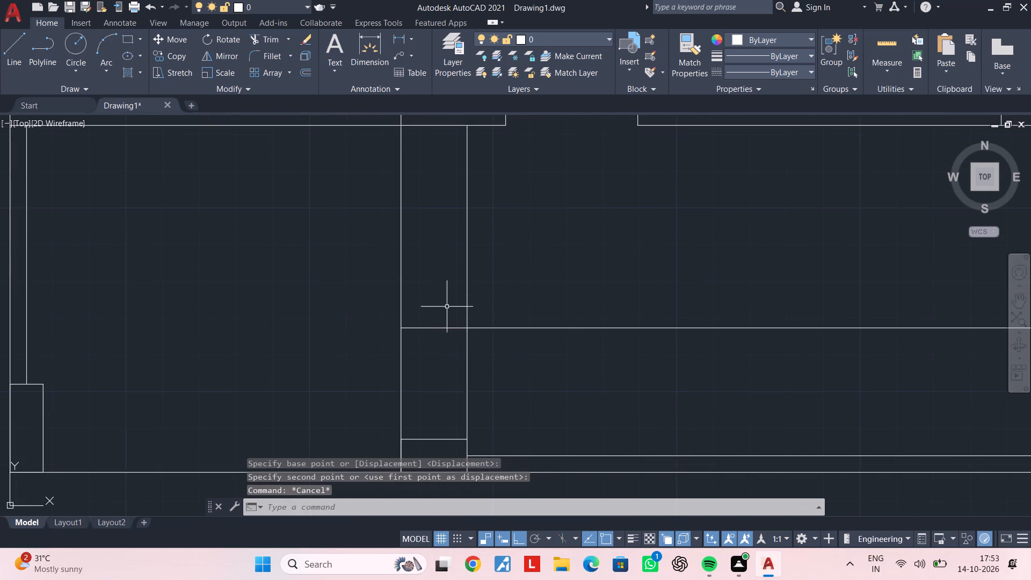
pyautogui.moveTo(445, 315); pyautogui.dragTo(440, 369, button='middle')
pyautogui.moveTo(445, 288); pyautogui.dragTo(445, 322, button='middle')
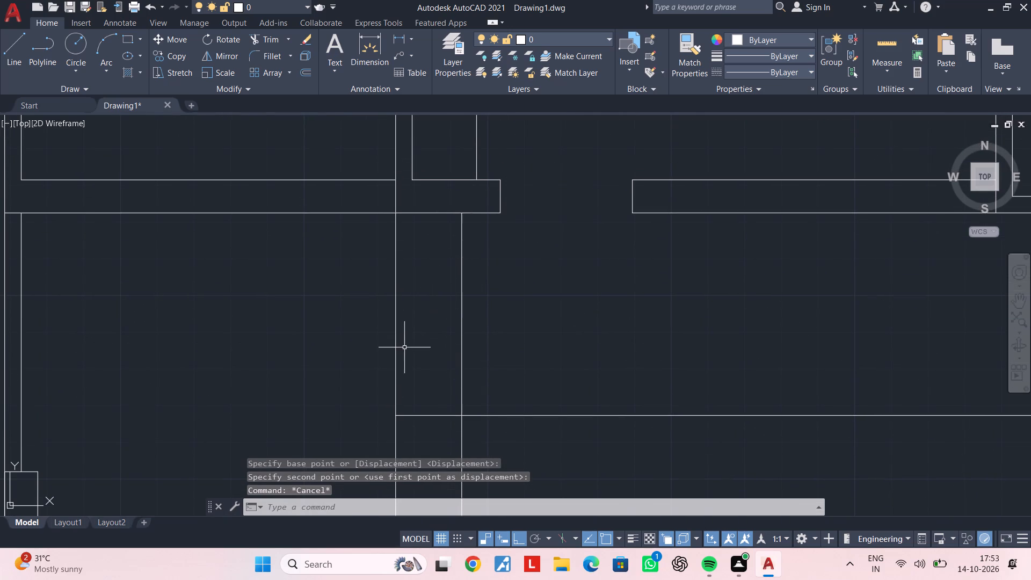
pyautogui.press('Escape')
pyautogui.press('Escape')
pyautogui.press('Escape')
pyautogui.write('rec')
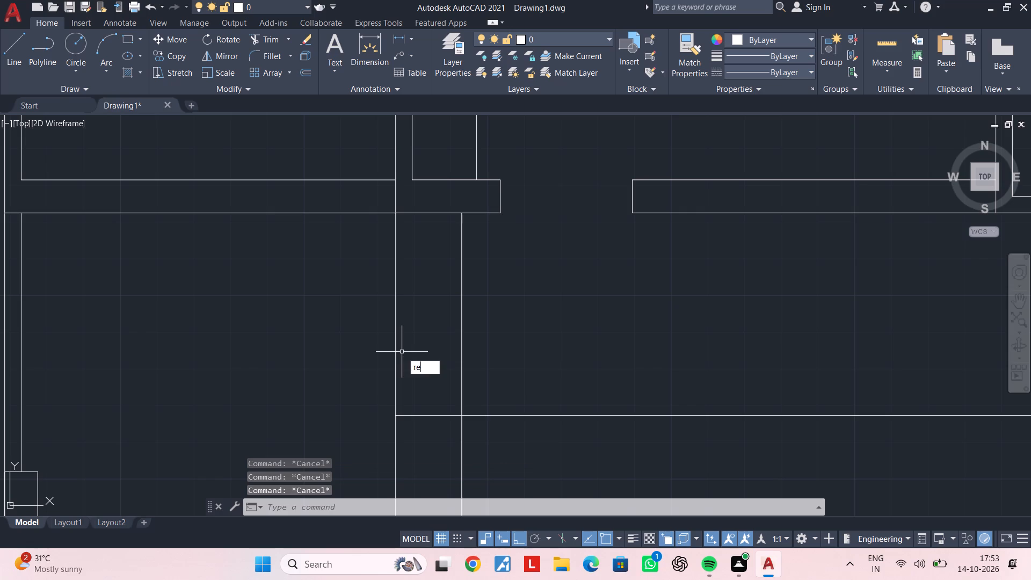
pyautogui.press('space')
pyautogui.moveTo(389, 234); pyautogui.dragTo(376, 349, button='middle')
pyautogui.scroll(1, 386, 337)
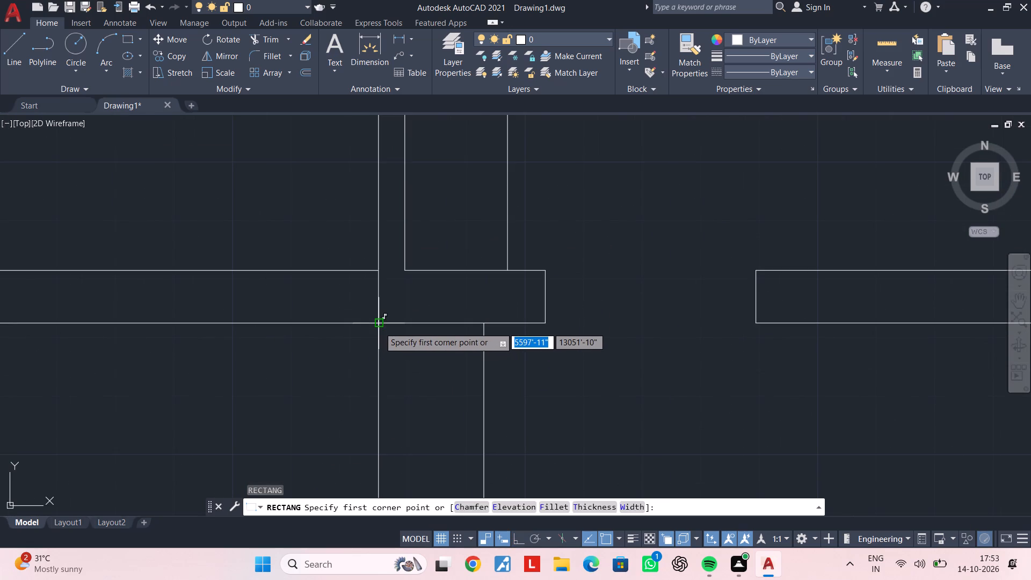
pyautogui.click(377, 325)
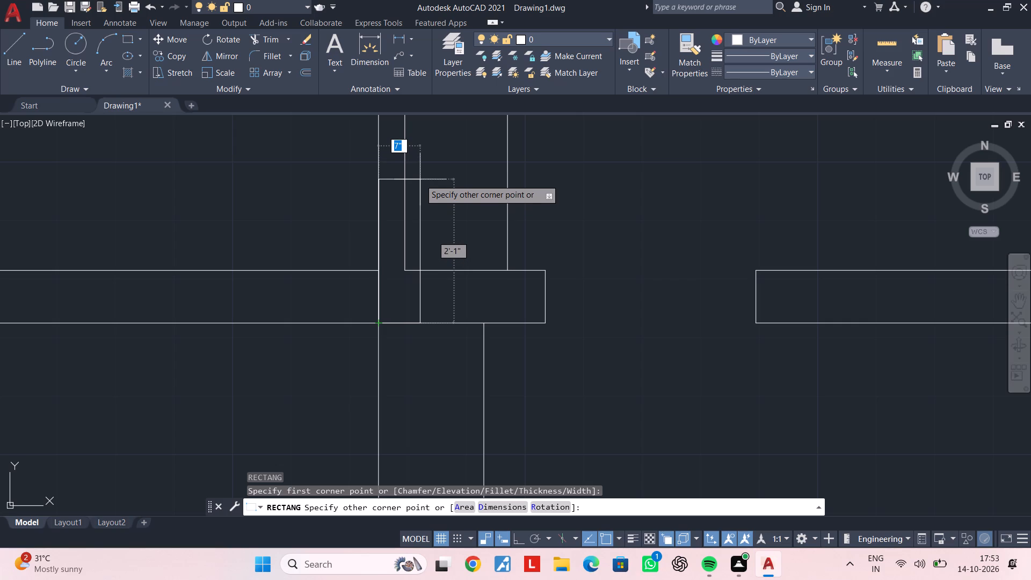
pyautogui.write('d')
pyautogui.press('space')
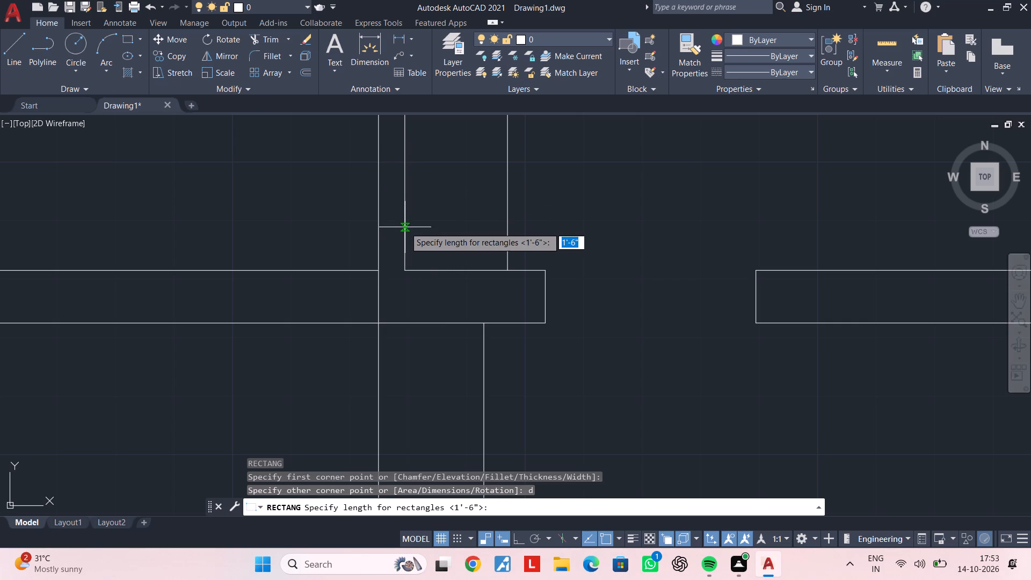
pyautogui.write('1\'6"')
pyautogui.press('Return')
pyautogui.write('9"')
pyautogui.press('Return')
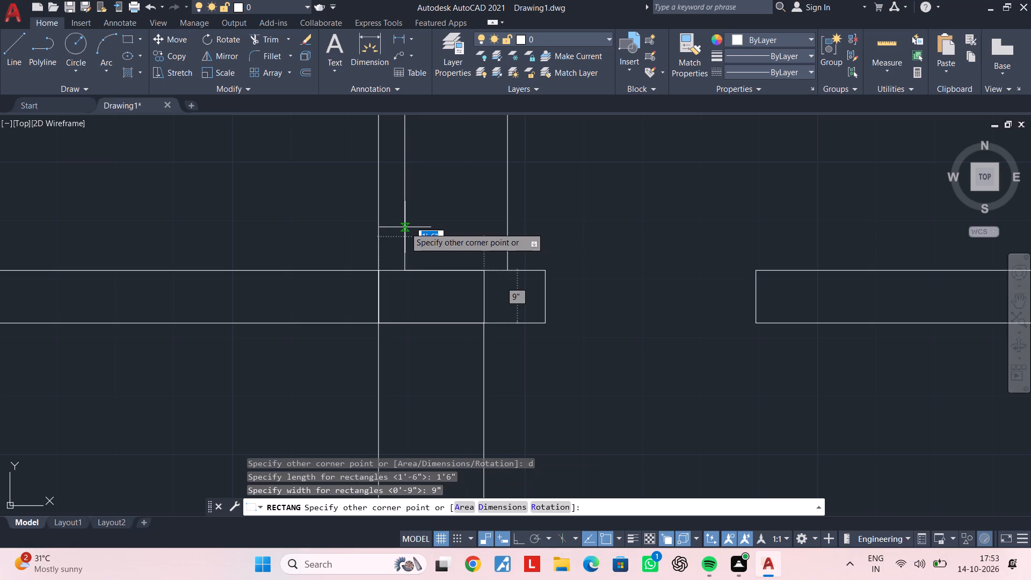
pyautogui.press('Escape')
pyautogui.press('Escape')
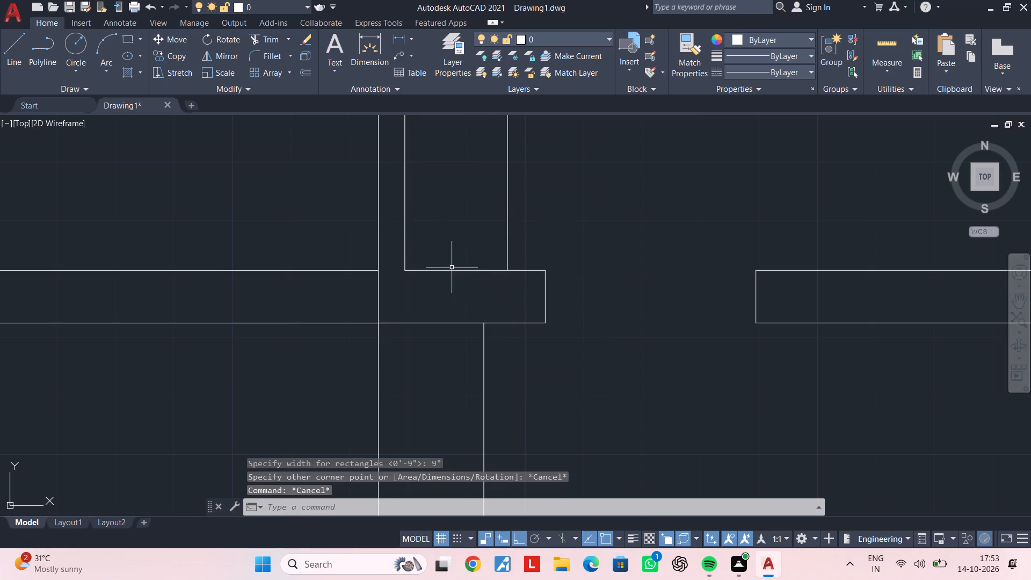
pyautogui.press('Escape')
# Draw a 9" by 1'6" column rectangle extending northeast from where the partition's west line meets the south room's north wall line.
pyautogui.write('re')
pyautogui.press('c')
pyautogui.press('space')
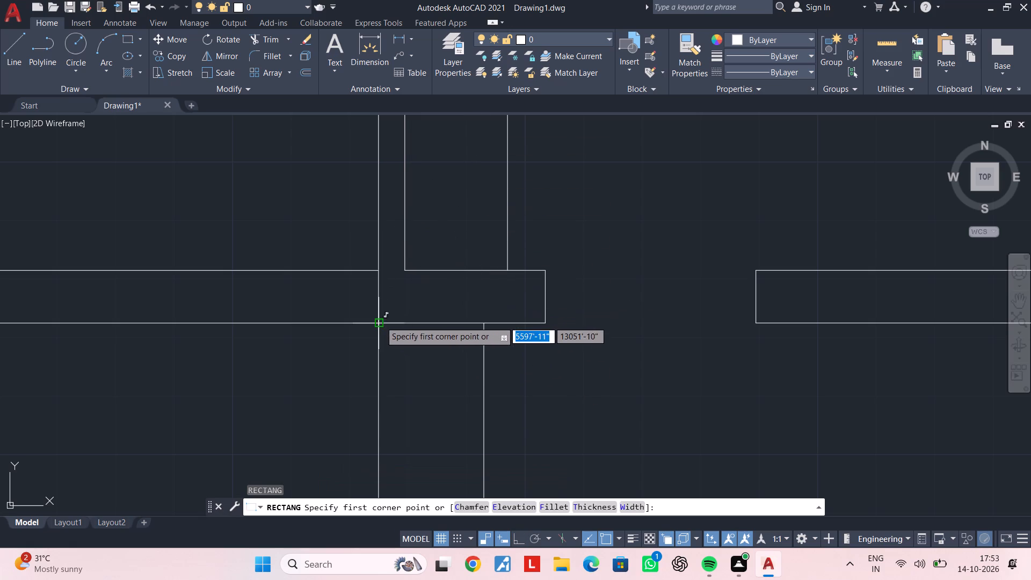
pyautogui.click(380, 321)
pyautogui.write('d')
pyautogui.press('space')
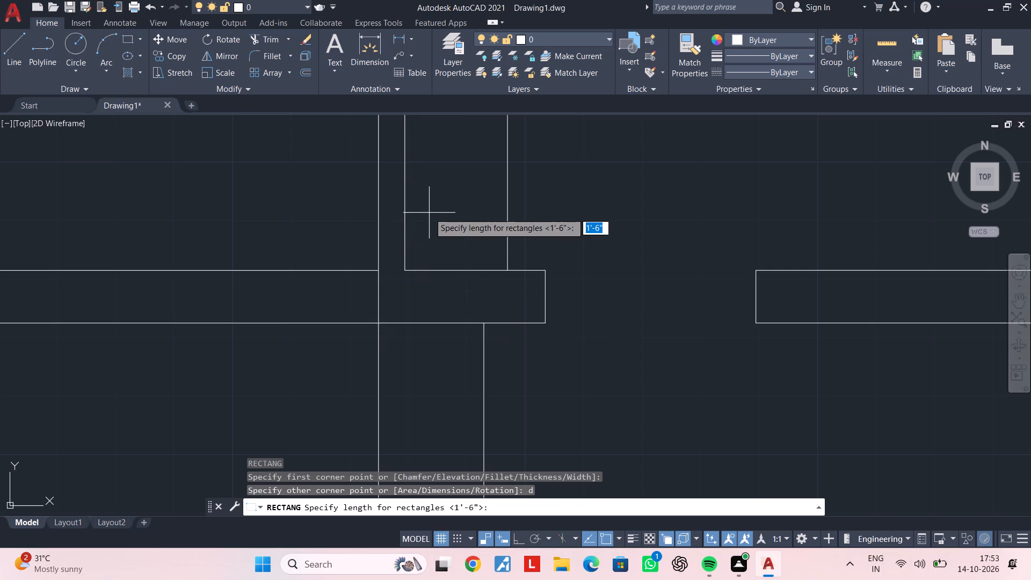
pyautogui.write('9"')
pyautogui.press('Return')
pyautogui.write('1\'6"')
pyautogui.press('Return')
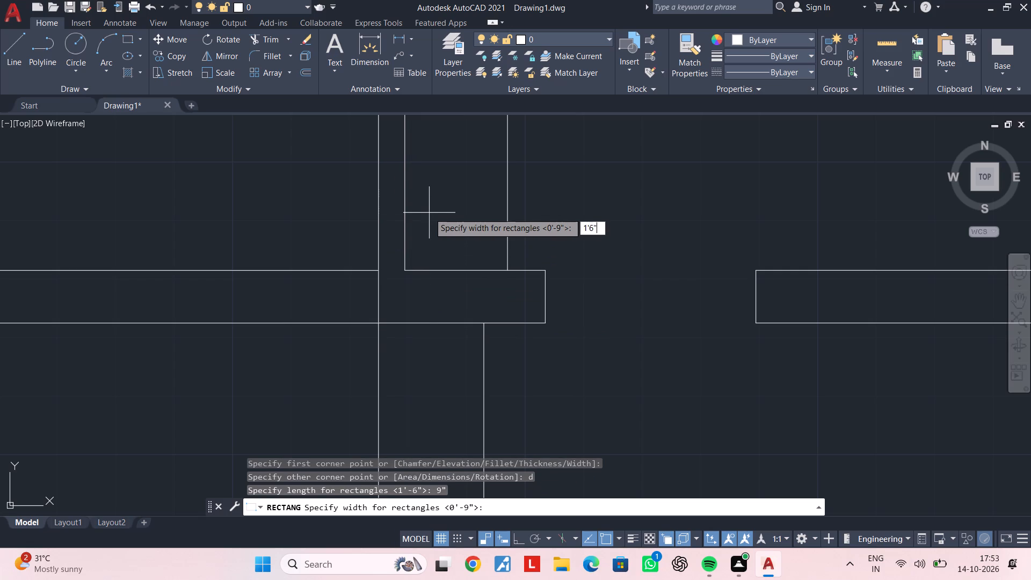
pyautogui.click(431, 215)
pyautogui.press('Escape')
pyautogui.press('Escape')
pyautogui.press('Escape')
pyautogui.press('Escape')
pyautogui.press('Escape')
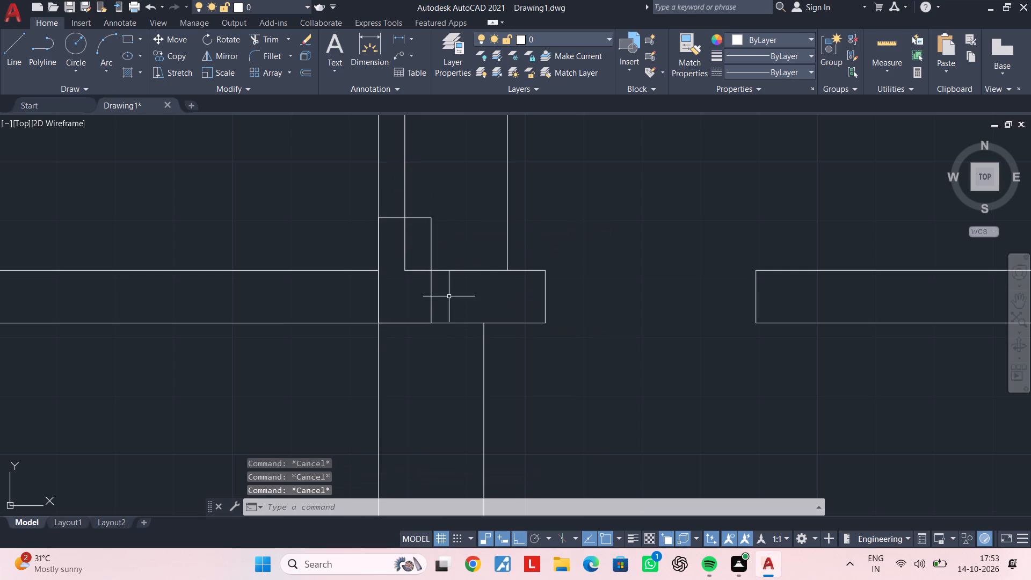
pyautogui.press('Escape')
pyautogui.press('Escape')
# Trim the vertical and horizontal wall line segments inside the new column rectangle.
pyautogui.write('tr')
pyautogui.press('space')
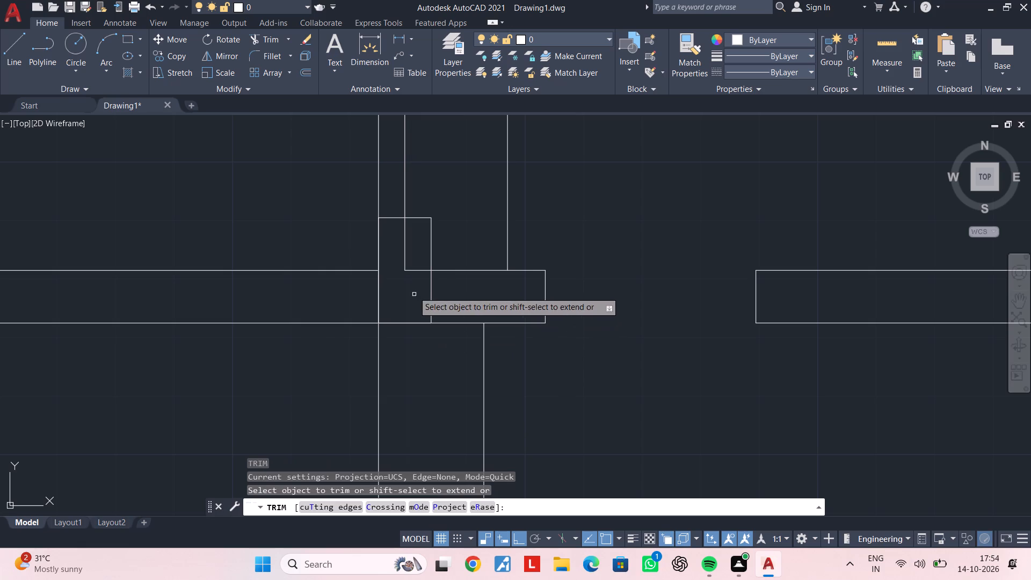
pyautogui.click(406, 250)
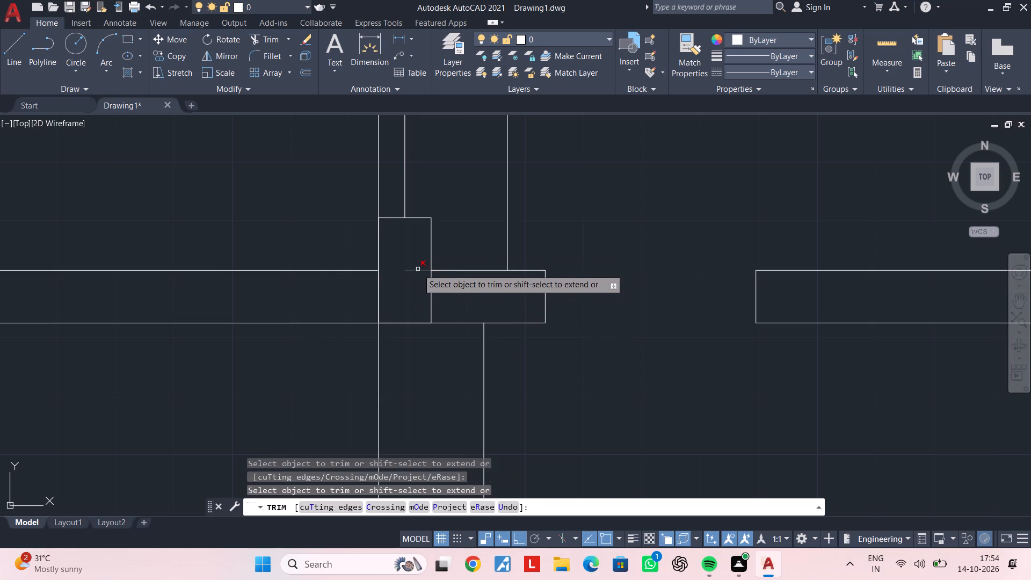
pyautogui.click(418, 269)
pyautogui.press('Escape')
pyautogui.press('Escape')
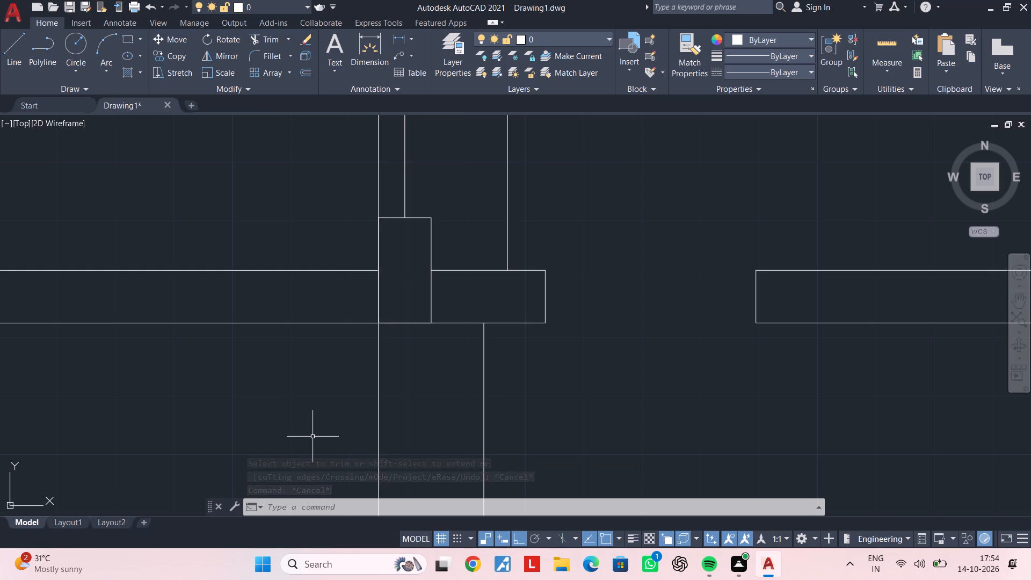
pyautogui.press('Escape')
pyautogui.press('Escape')
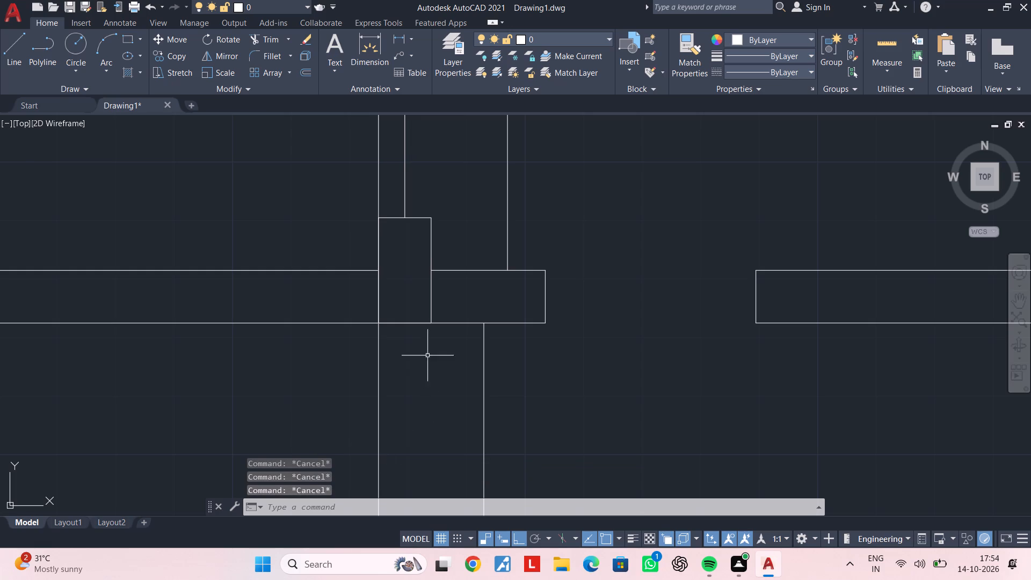
# Examine the partition between the new column rectangle and the horizontal line to its south.
pyautogui.scroll(-1, 431, 345)
pyautogui.moveTo(431, 345); pyautogui.dragTo(406, 351, button='middle')
pyautogui.press('Escape')
pyautogui.press('Escape')
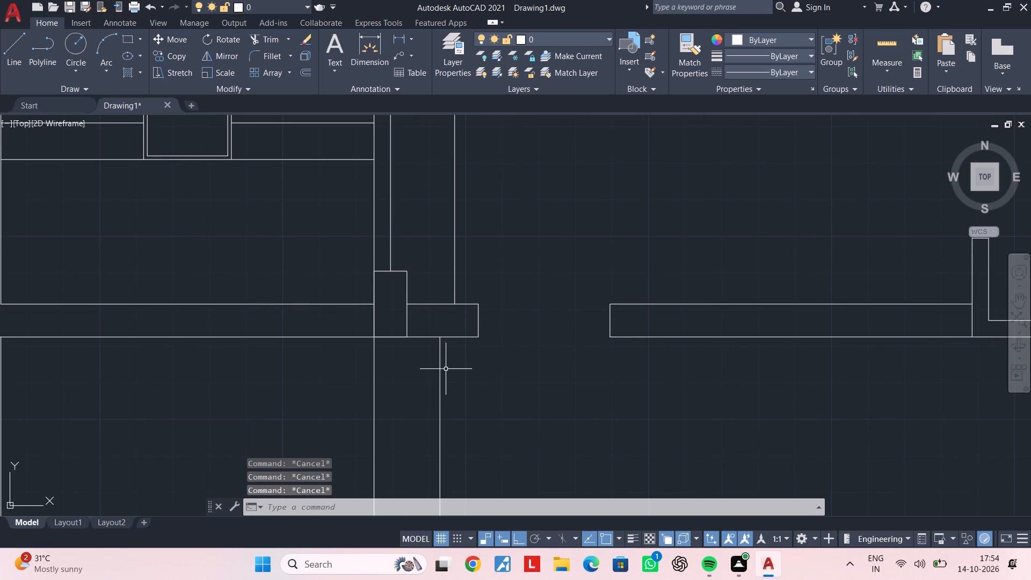
pyautogui.moveTo(445, 367); pyautogui.dragTo(448, 333, button='middle')
pyautogui.moveTo(423, 338); pyautogui.dragTo(441, 308, button='middle')
pyautogui.press('Escape')
pyautogui.moveTo(429, 340); pyautogui.dragTo(448, 299, button='middle')
pyautogui.press('Escape')
pyautogui.press('Escape')
pyautogui.press('Escape')
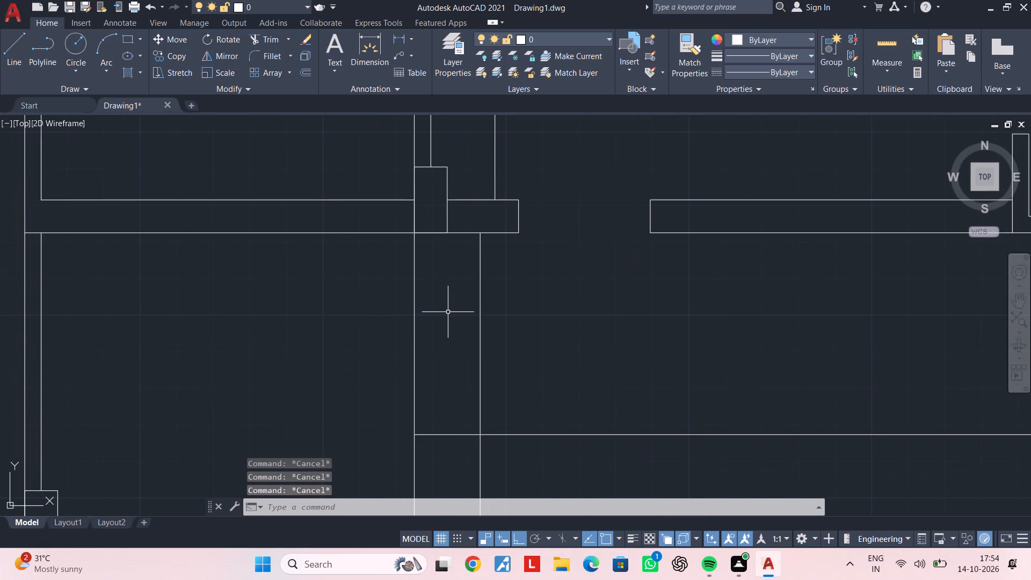
pyautogui.press('Escape')
pyautogui.press('Escape')
pyautogui.moveTo(448, 311); pyautogui.dragTo(448, 330, button='middle')
pyautogui.press('Escape')
pyautogui.press('Escape')
pyautogui.press('Escape')
# Draw a 4.5" by 4.5" square extending northeast from where the partition's west line meets the horizontal line.
pyautogui.moveTo(445, 332); pyautogui.dragTo(456, 229, button='middle')
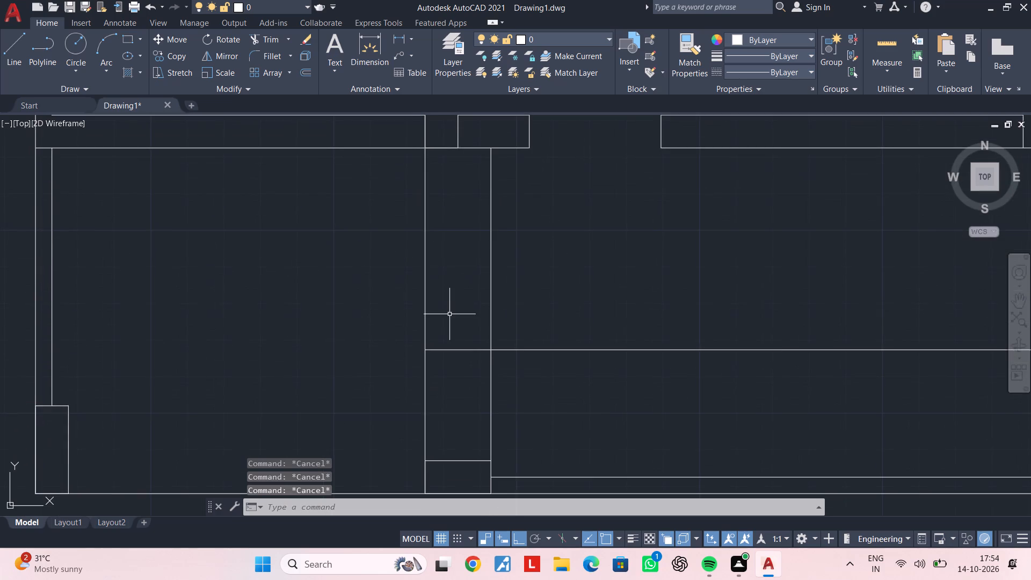
pyautogui.moveTo(450, 310); pyautogui.dragTo(453, 297, button='middle')
pyautogui.press('Escape')
pyautogui.press('Escape')
pyautogui.press('Escape')
pyautogui.press('Escape')
pyautogui.write('rec')
pyautogui.press('space')
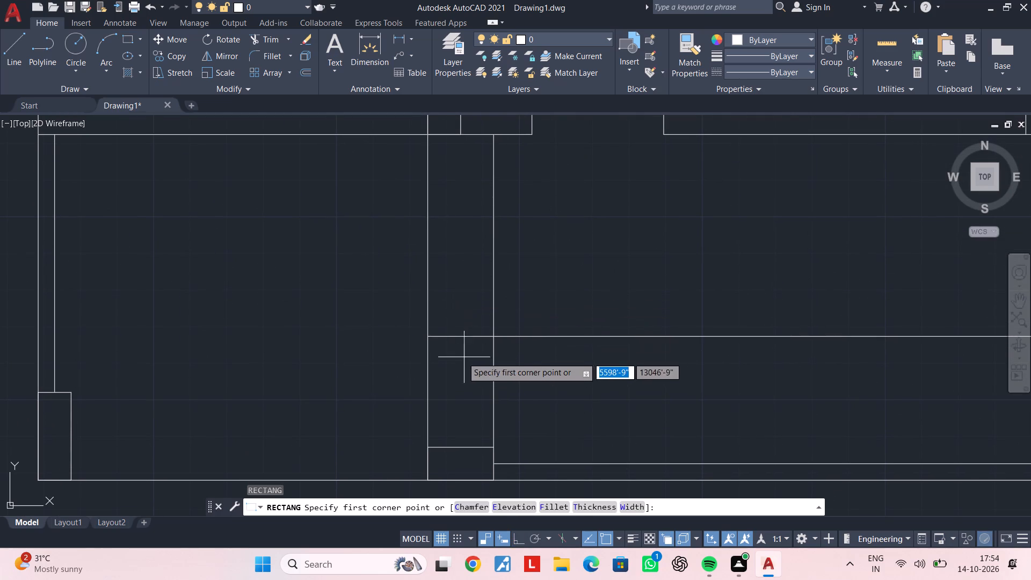
pyautogui.click(431, 334)
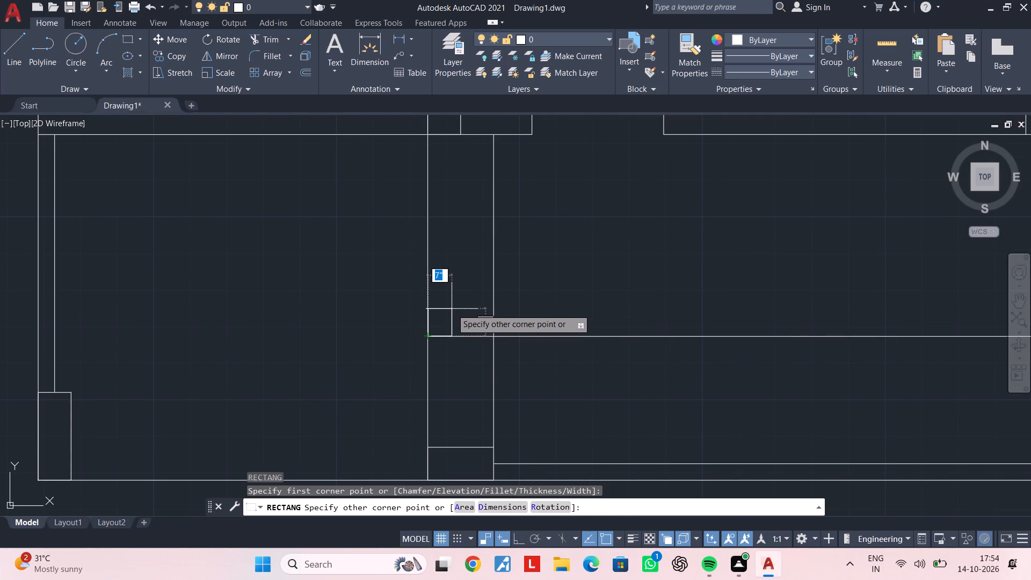
pyautogui.write('d 4.5"')
pyautogui.press('Return')
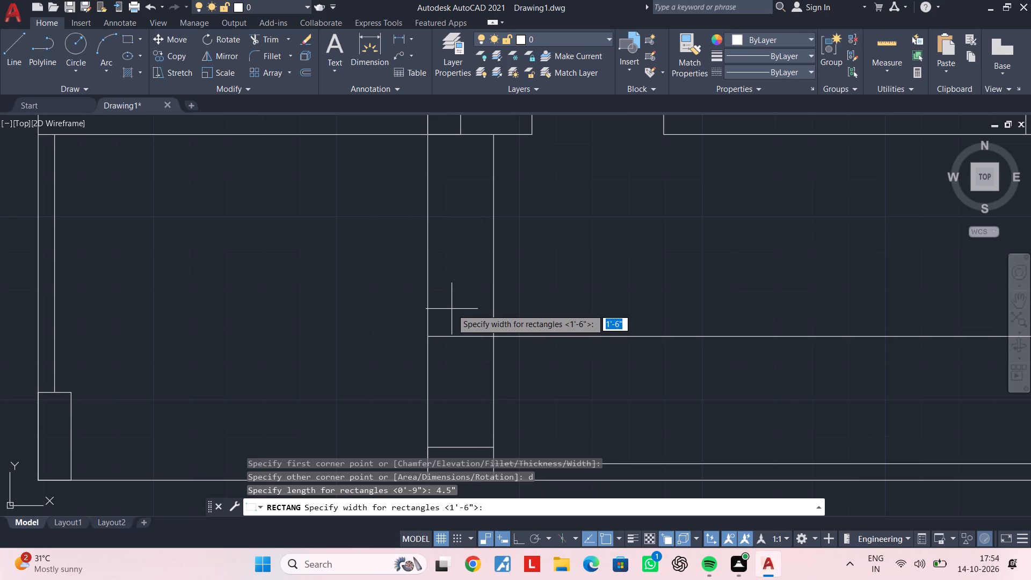
pyautogui.write('4.5"')
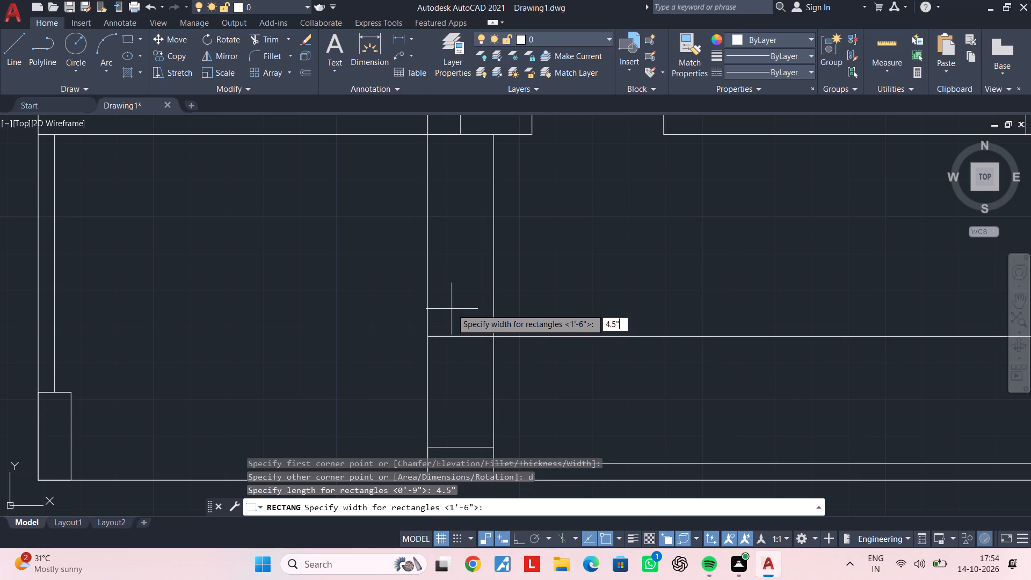
pyautogui.press('Return')
pyautogui.click(464, 309)
pyautogui.scroll(2, 447, 316)
pyautogui.moveTo(461, 340); pyautogui.dragTo(464, 339, button='middle')
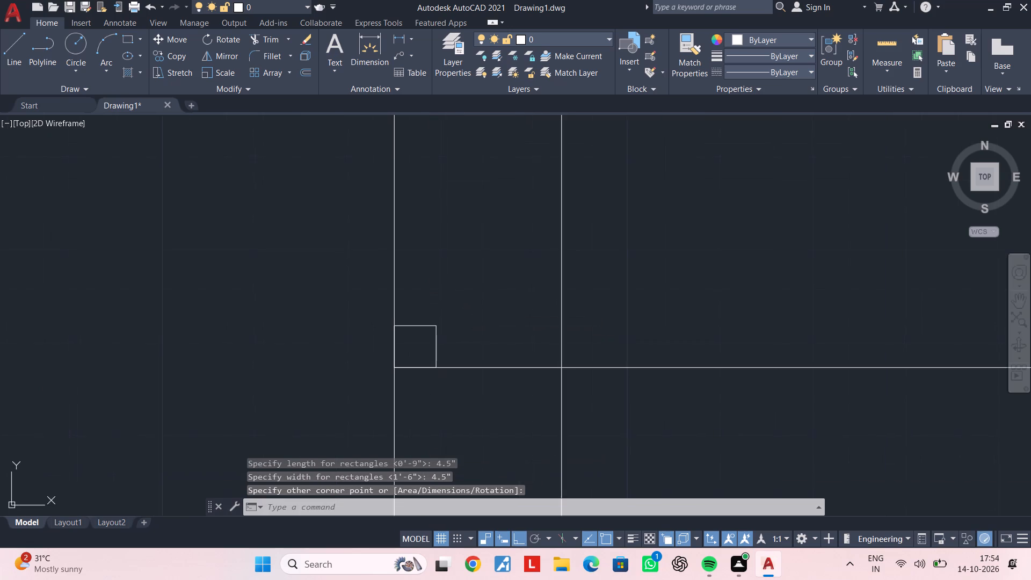
pyautogui.moveTo(464, 339); pyautogui.dragTo(483, 328, button='middle')
pyautogui.press('Escape')
pyautogui.press('Escape')
pyautogui.press('Escape')
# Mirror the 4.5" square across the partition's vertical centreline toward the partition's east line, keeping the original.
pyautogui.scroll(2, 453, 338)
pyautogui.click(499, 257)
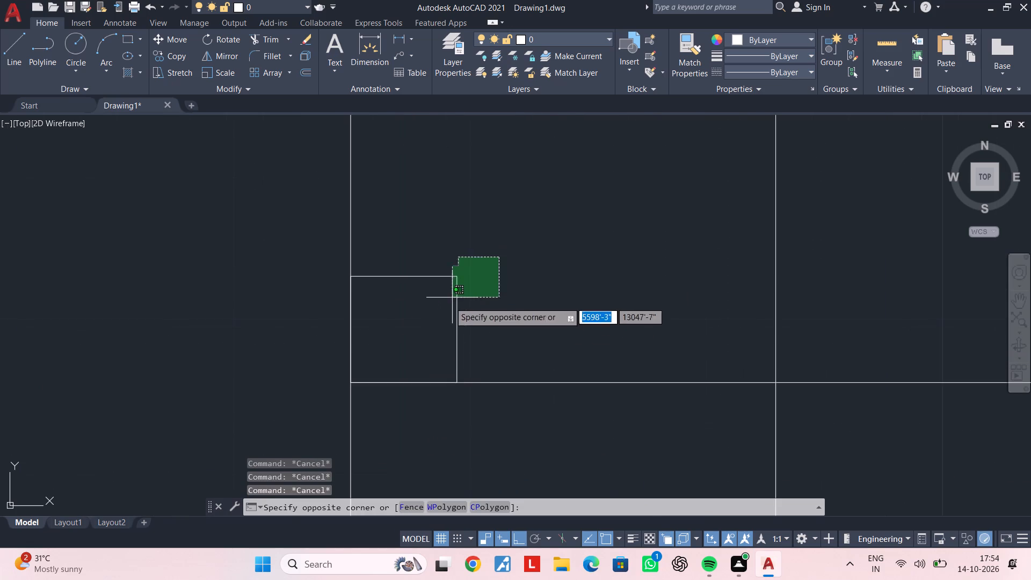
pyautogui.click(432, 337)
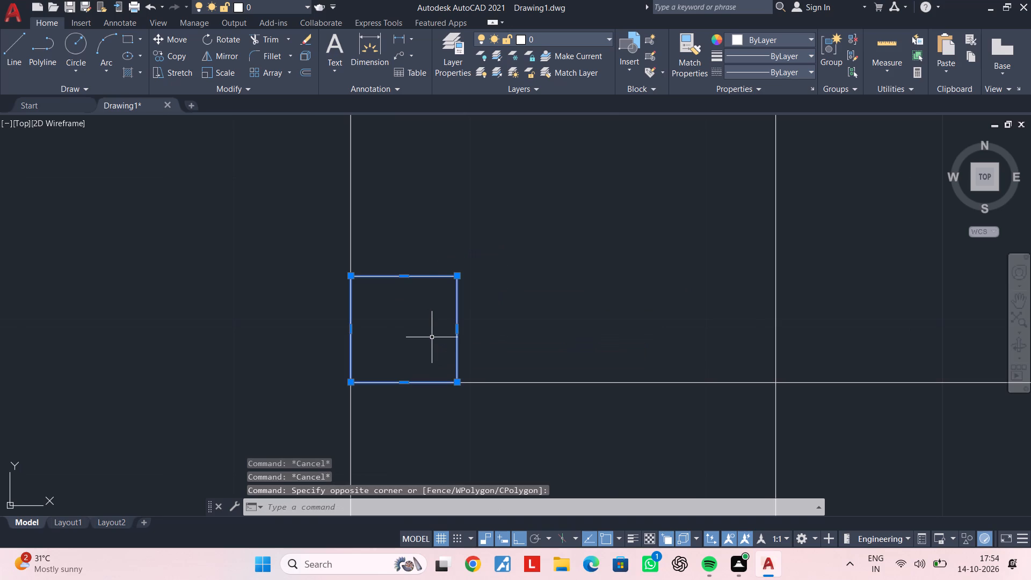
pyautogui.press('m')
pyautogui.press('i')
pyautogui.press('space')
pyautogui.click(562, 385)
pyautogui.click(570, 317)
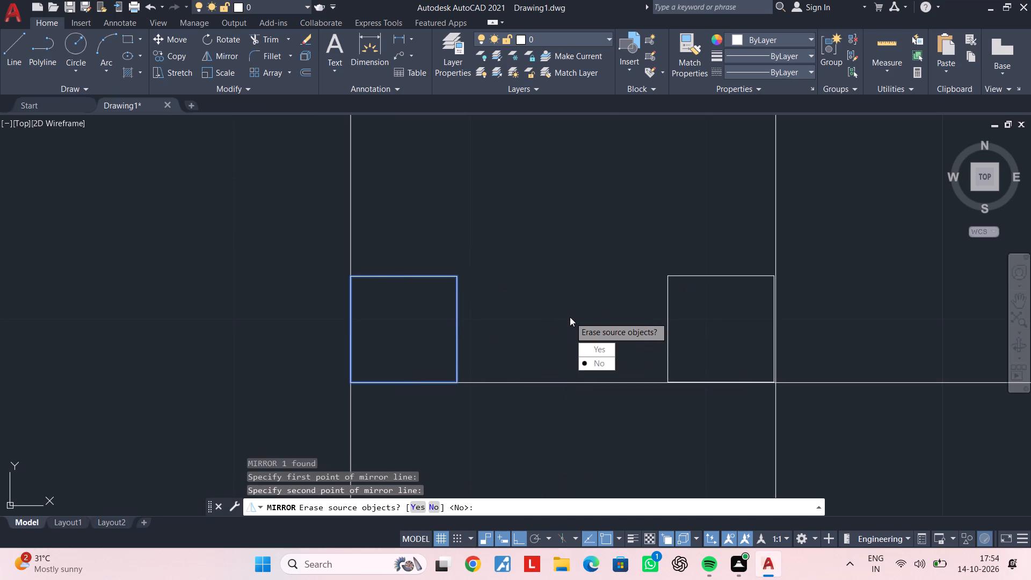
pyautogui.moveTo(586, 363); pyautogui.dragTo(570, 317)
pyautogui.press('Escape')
# Erase the mirrored square at the partition's east line and the original 4.5" square at its west line.
pyautogui.scroll(3, 792, 325)
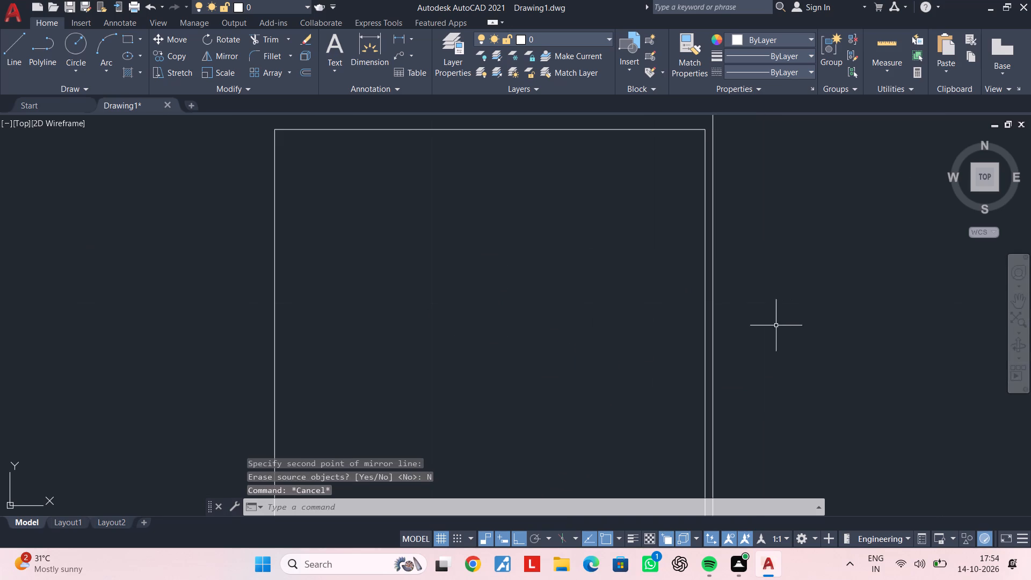
pyautogui.scroll(-3, 742, 324)
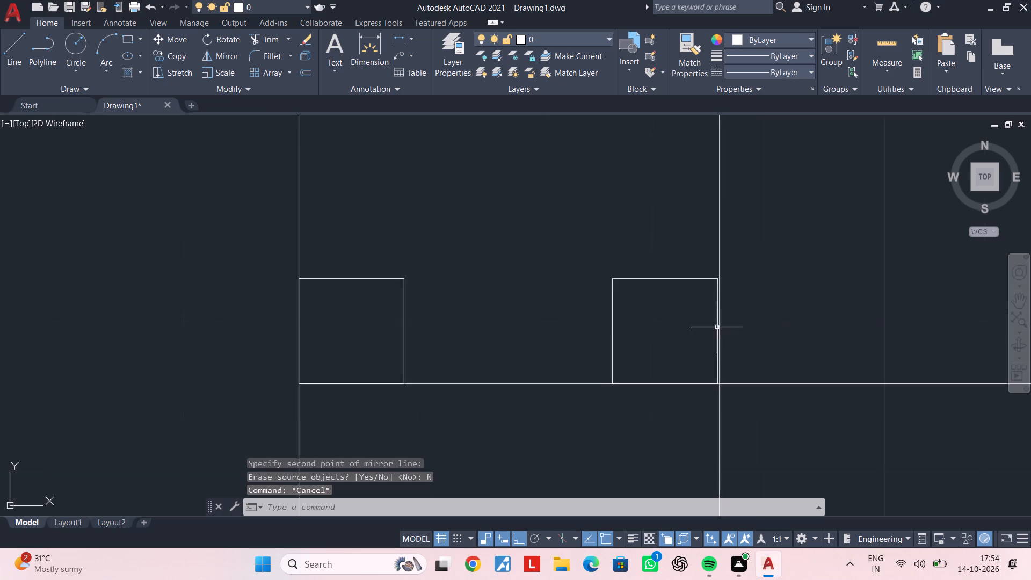
pyautogui.moveTo(717, 327); pyautogui.dragTo(563, 329, button='middle')
pyautogui.press('Escape')
pyautogui.scroll(-3, 563, 329)
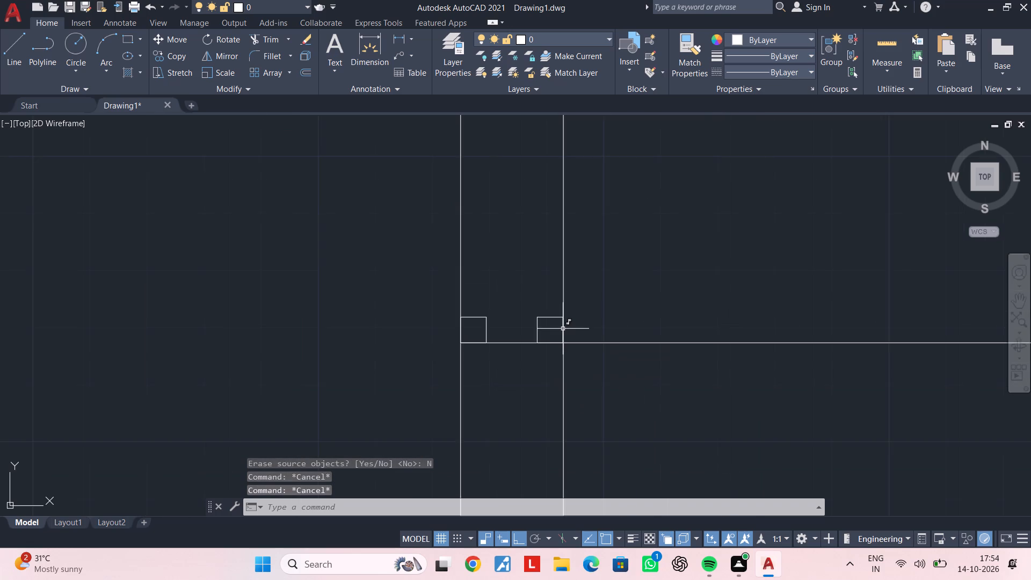
pyautogui.moveTo(563, 329); pyautogui.dragTo(545, 353, button='middle')
pyautogui.scroll(-2, 513, 348)
pyautogui.scroll(2, 521, 342)
pyautogui.moveTo(511, 361); pyautogui.dragTo(564, 346, button='middle')
pyautogui.scroll(2, 554, 346)
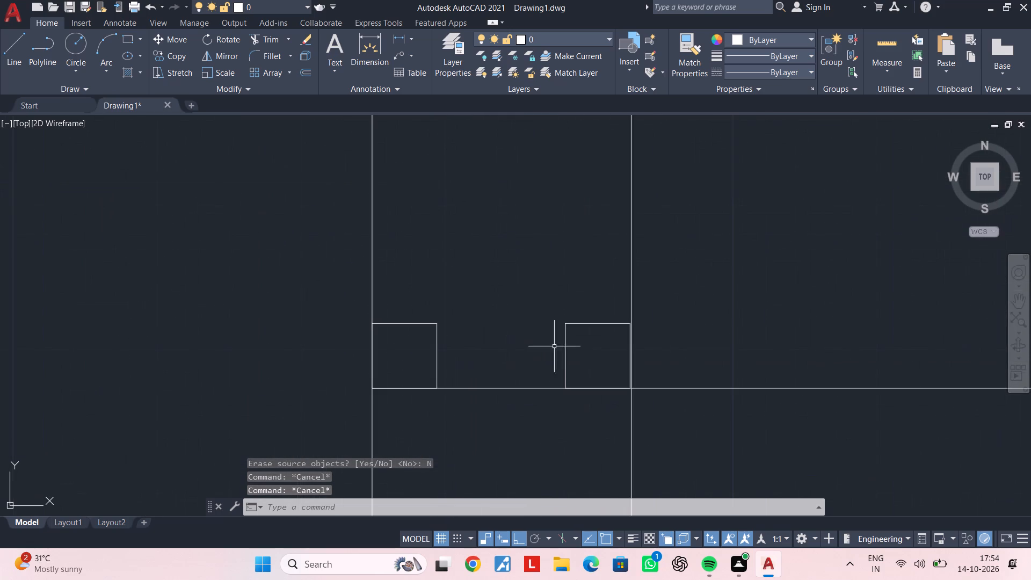
pyautogui.press('Escape')
pyautogui.scroll(-4, 589, 325)
pyautogui.scroll(3, 582, 325)
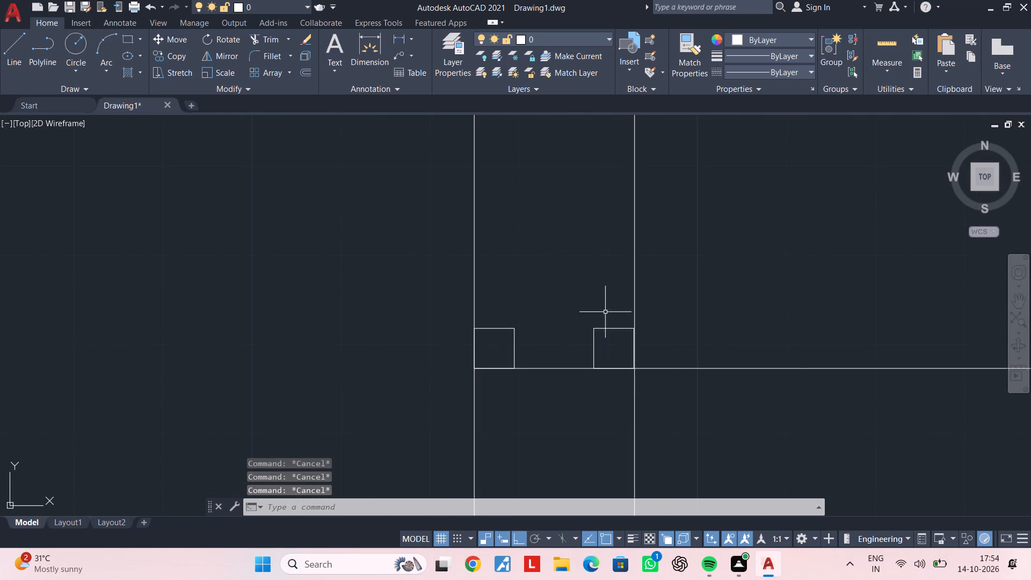
pyautogui.click(605, 311)
pyautogui.click(573, 354)
pyautogui.press('Delete')
pyautogui.click(534, 303)
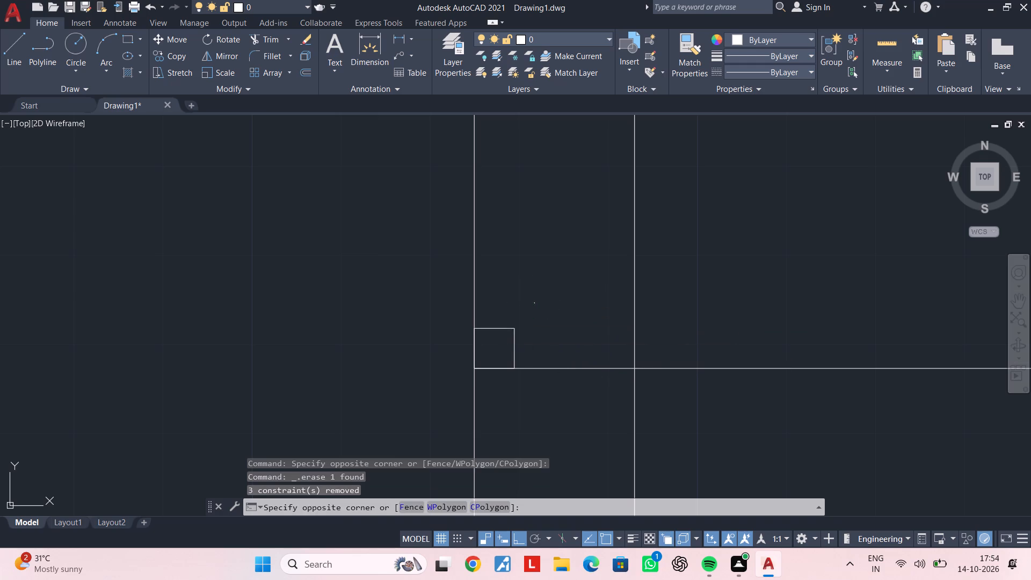
pyautogui.click(496, 350)
pyautogui.press('Escape')
pyautogui.press('Escape')
pyautogui.click(547, 293)
pyautogui.click(507, 337)
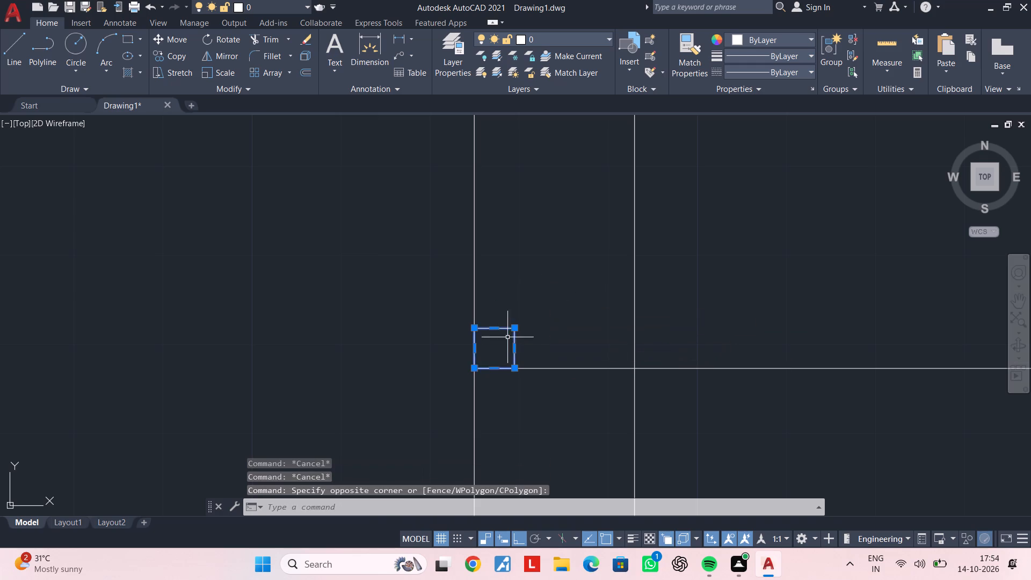
pyautogui.press('Delete')
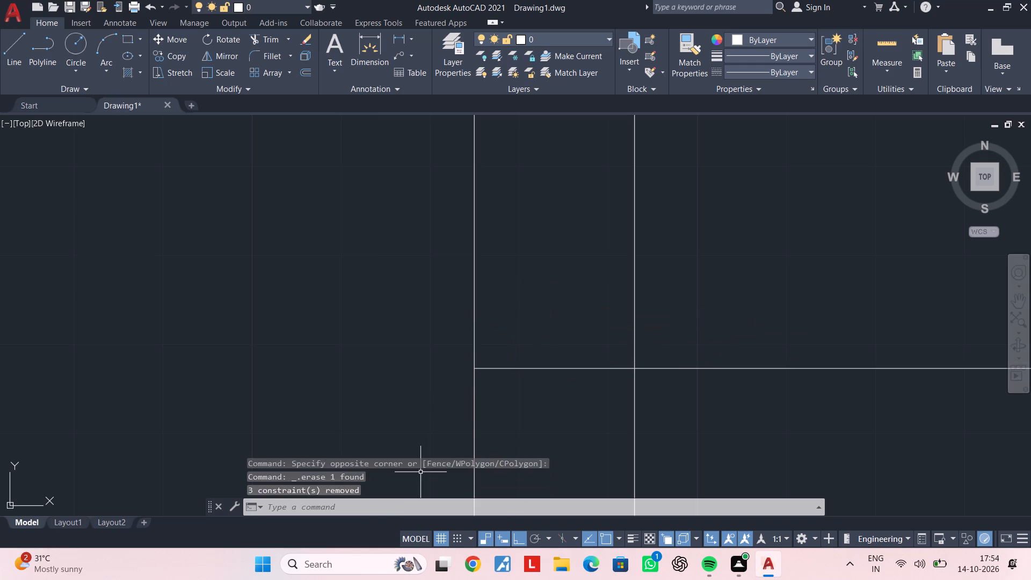
# Draw a rectangle about 8" by 9" extending northeast from where the partition's west line meets the horizontal line.
pyautogui.press('Escape')
pyautogui.press('Escape')
pyautogui.press('Escape')
pyautogui.press('Escape')
pyautogui.press('r')
pyautogui.press('e')
pyautogui.write('c')
pyautogui.press('space')
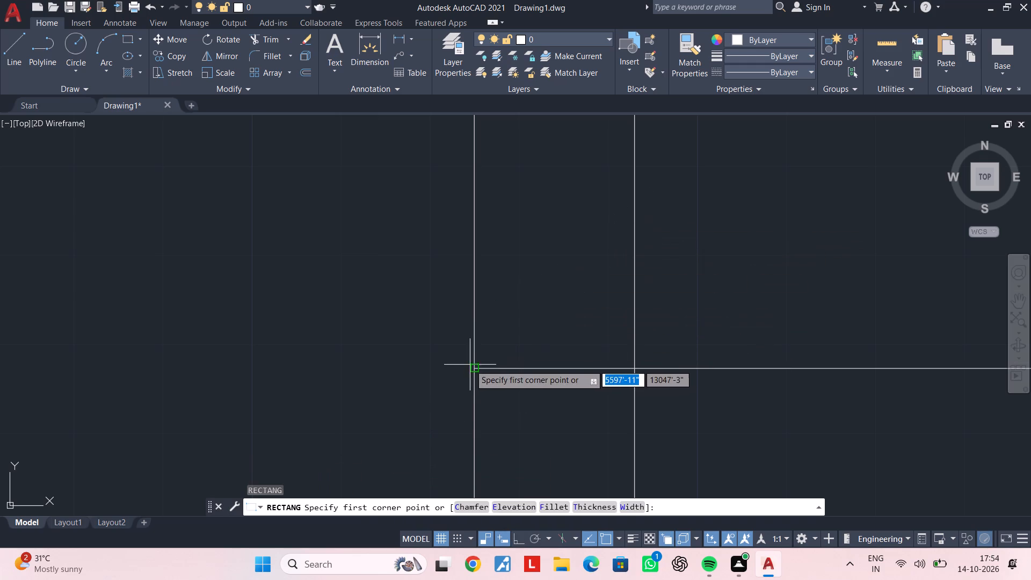
pyautogui.click(474, 364)
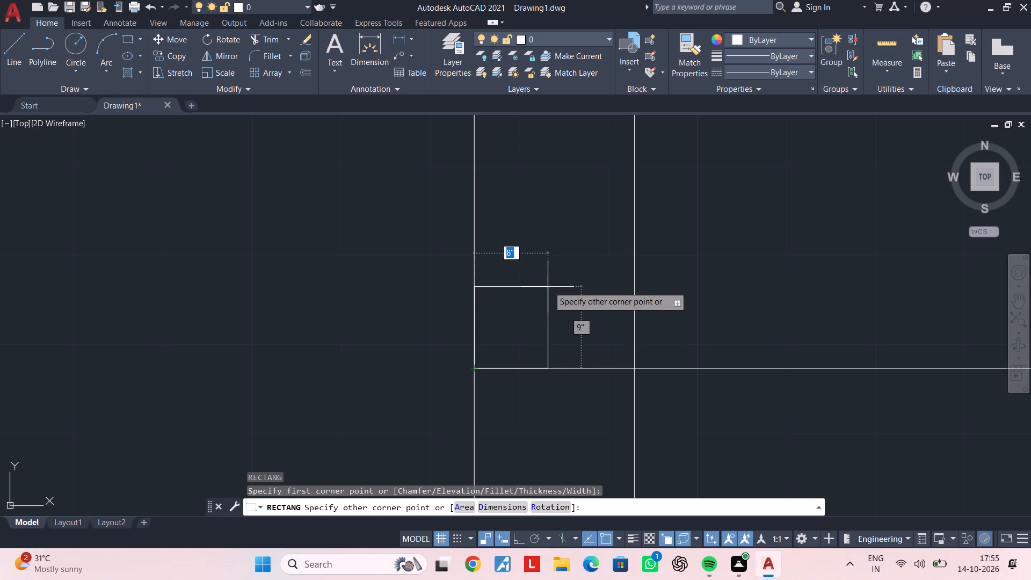
pyautogui.click(550, 285)
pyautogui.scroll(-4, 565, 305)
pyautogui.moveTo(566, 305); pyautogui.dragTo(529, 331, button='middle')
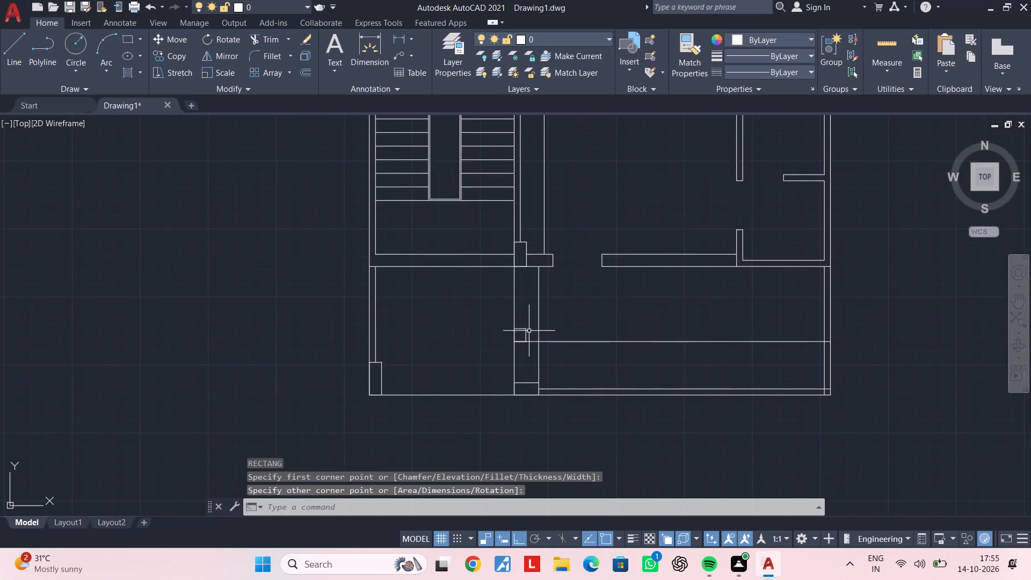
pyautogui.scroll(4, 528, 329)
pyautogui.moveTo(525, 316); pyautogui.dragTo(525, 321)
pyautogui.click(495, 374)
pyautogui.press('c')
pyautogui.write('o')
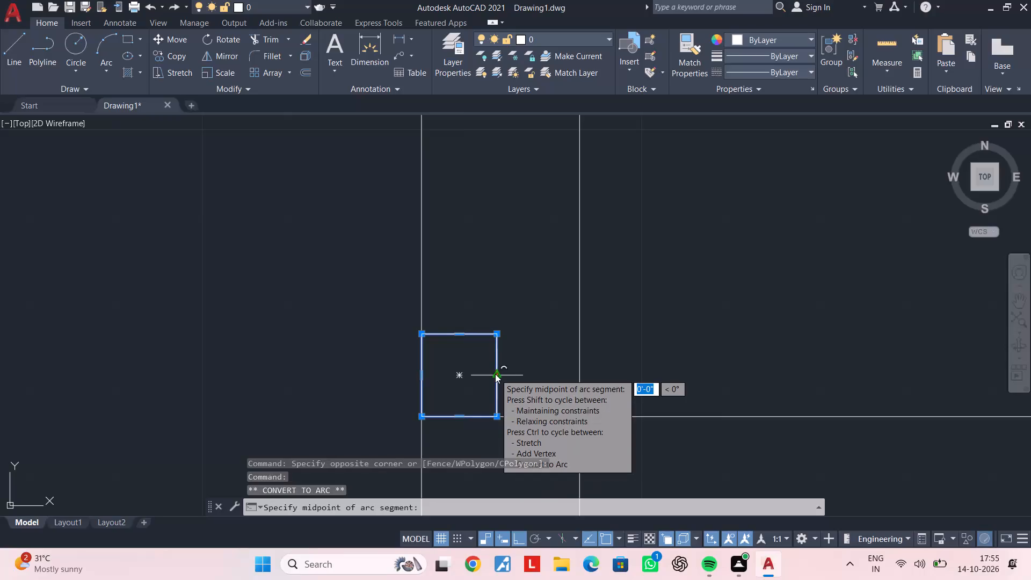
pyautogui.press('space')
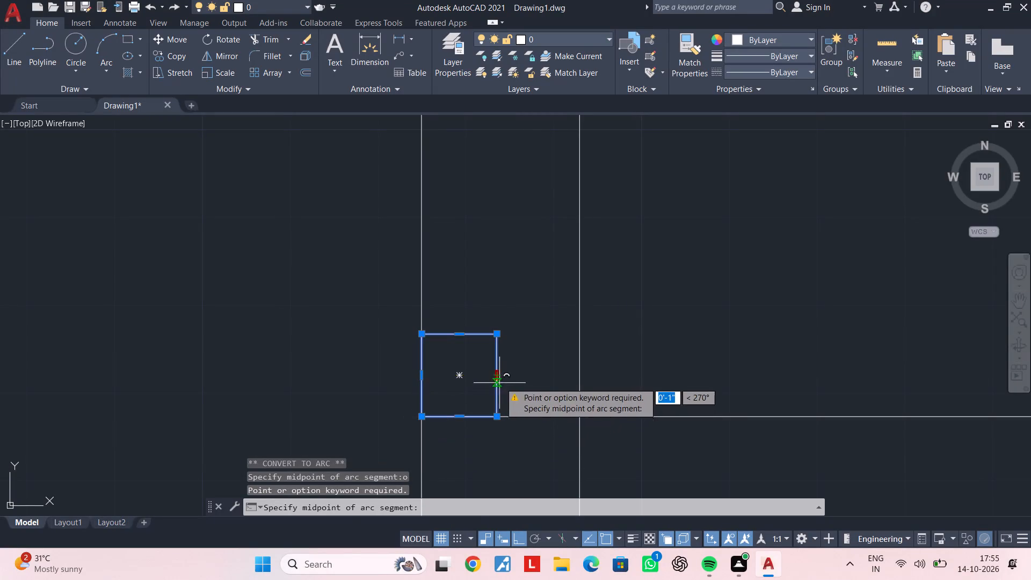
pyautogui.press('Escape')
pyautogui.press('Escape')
# Copy the new rectangle east along the horizontal line so that it straddles the partition's east line.
pyautogui.click(516, 339)
pyautogui.click(498, 375)
pyautogui.click(495, 376)
pyautogui.press('c')
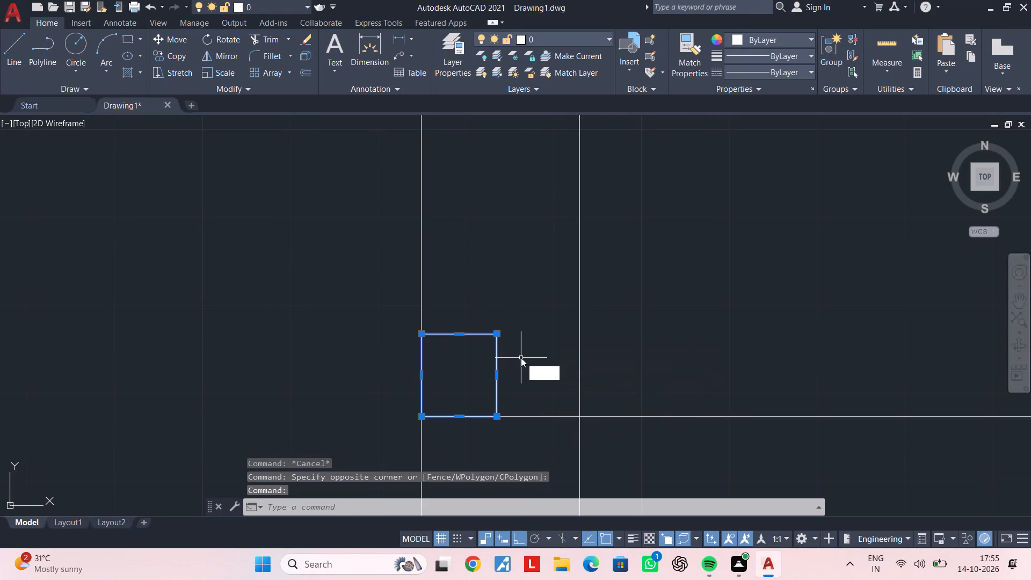
pyautogui.press('o')
pyautogui.press('space')
pyautogui.click(426, 419)
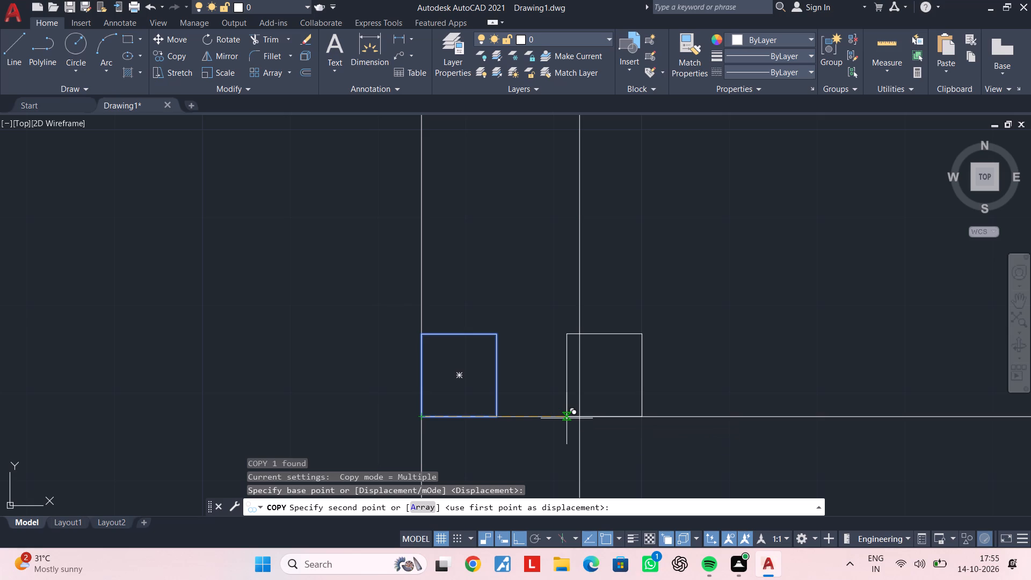
pyautogui.click(567, 418)
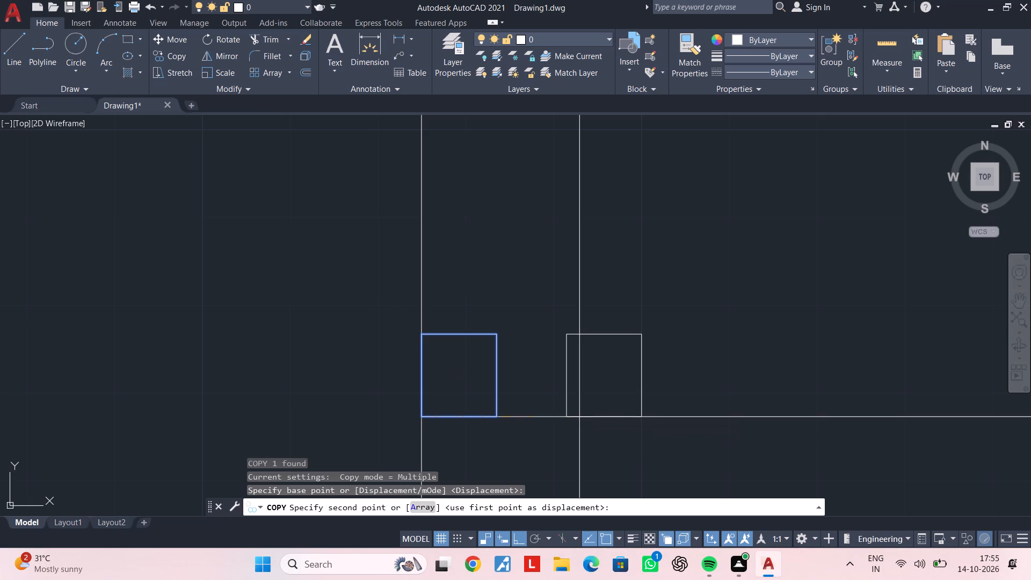
pyautogui.press('Escape')
pyautogui.press('Escape')
# Trim the partition's east line segment inside the copied rectangle.
pyautogui.write('tr')
pyautogui.press('space')
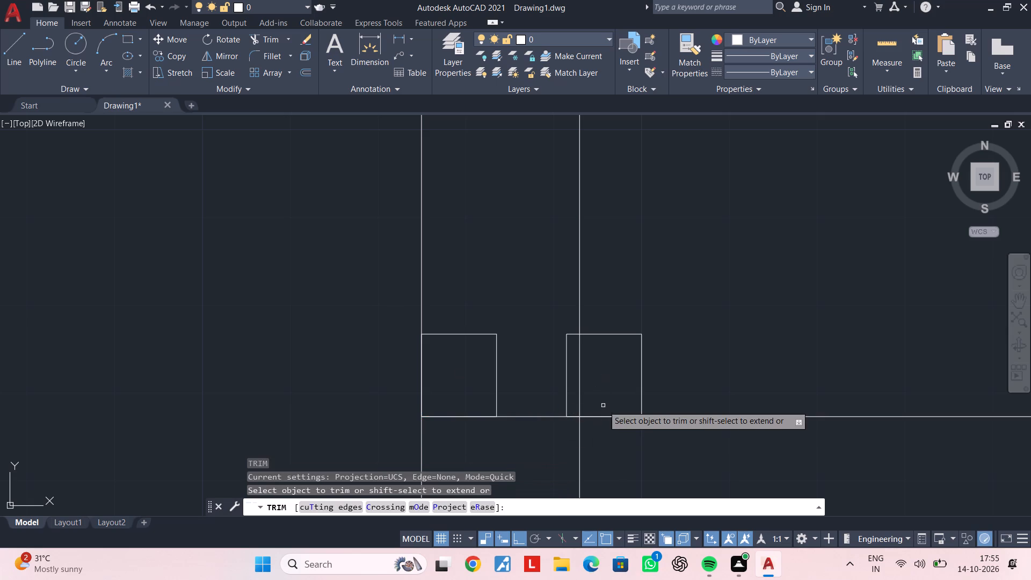
pyautogui.click(580, 389)
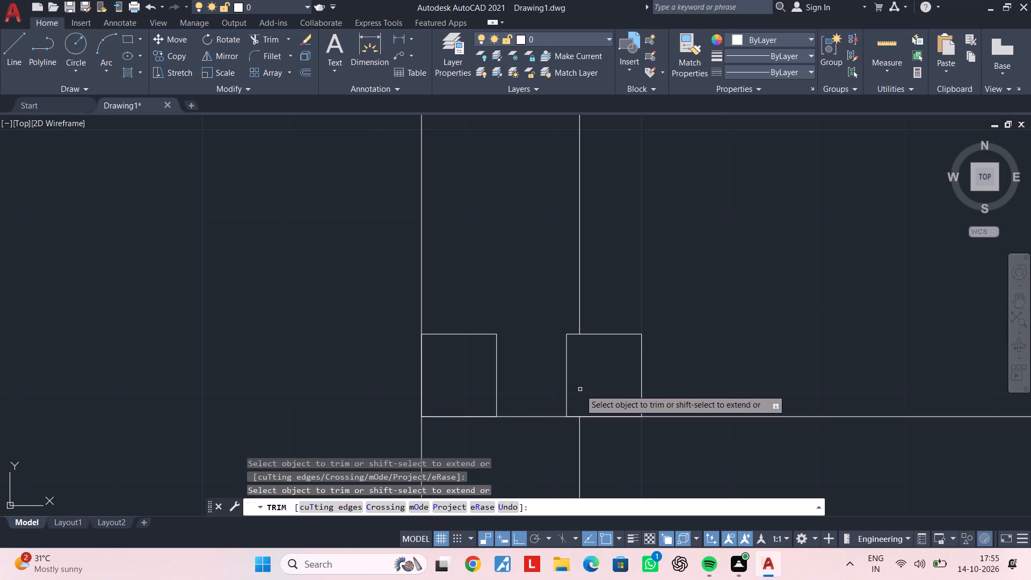
pyautogui.press('Escape')
# Draw a horizontal line from the west rectangle's northwest corner along both rectangles' top edges, ending partway across the south room.
pyautogui.scroll(-1, 532, 360)
pyautogui.moveTo(531, 360); pyautogui.dragTo(490, 373, button='middle')
pyautogui.press('Escape')
pyautogui.press('Escape')
pyautogui.press('Escape')
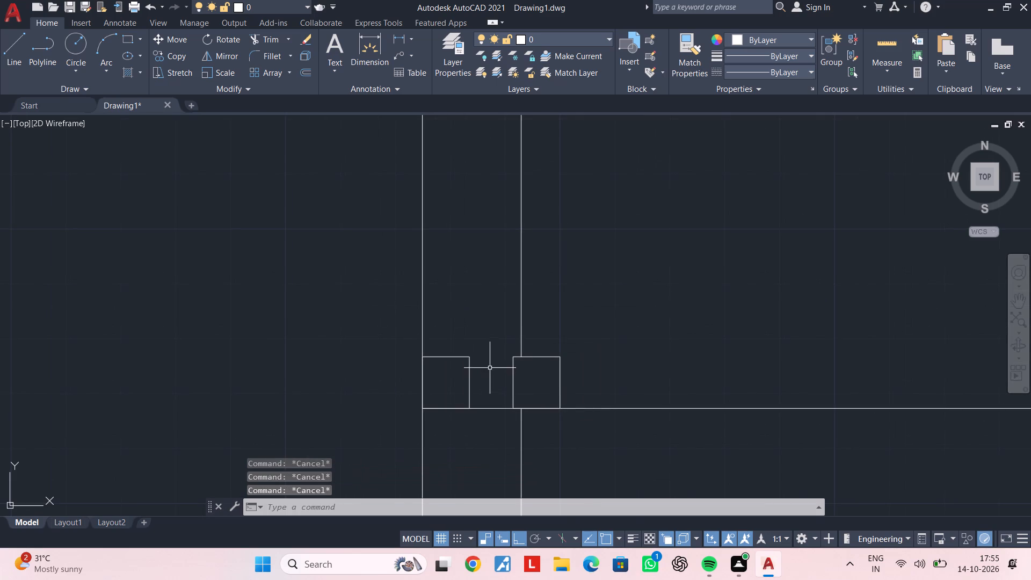
pyautogui.press('Escape')
pyautogui.press('Escape')
pyautogui.press('Escape')
pyautogui.press('l')
pyautogui.press('space')
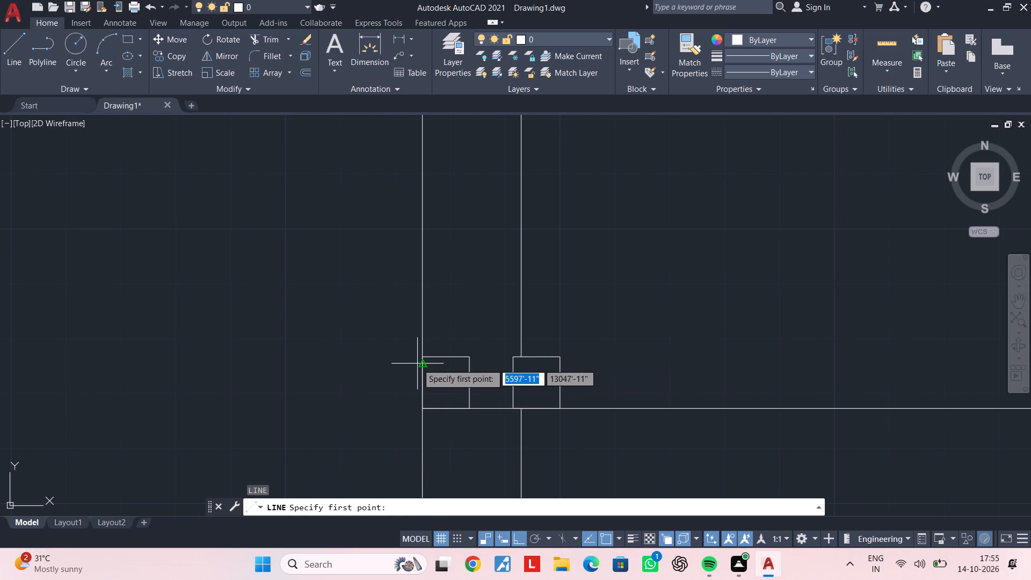
pyautogui.click(425, 359)
pyautogui.scroll(-1, 734, 360)
pyautogui.moveTo(731, 360); pyautogui.dragTo(603, 366, button='middle')
pyautogui.click(809, 353)
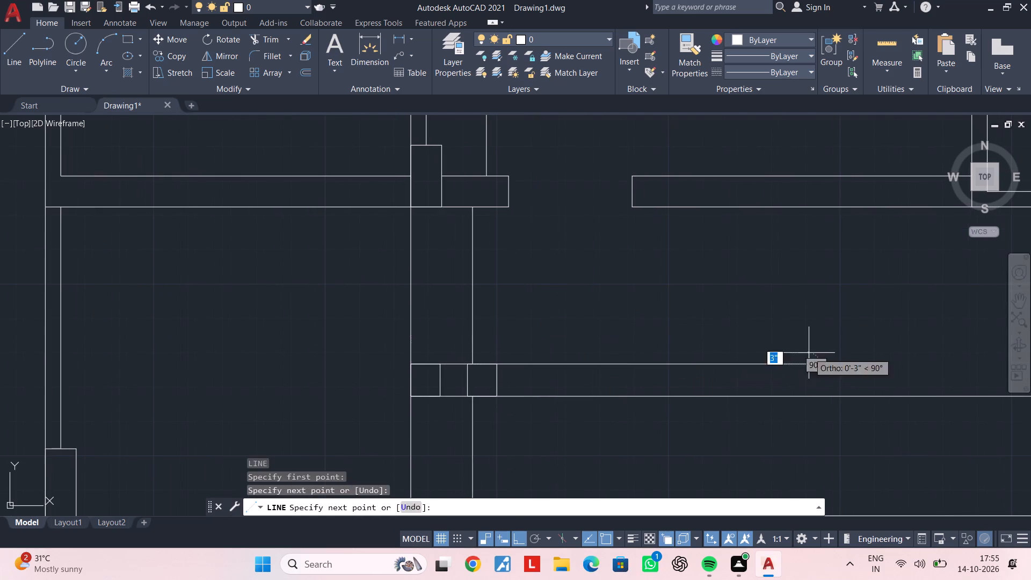
pyautogui.press('Escape')
pyautogui.press('Escape')
# Draw a vertical line about 3'-9" long from the upper column's southeast corner down to the new horizontal line.
pyautogui.moveTo(434, 377); pyautogui.dragTo(527, 365, button='middle')
pyautogui.scroll(2, 554, 340)
pyautogui.press('Escape')
pyautogui.press('Escape')
pyautogui.press('Escape')
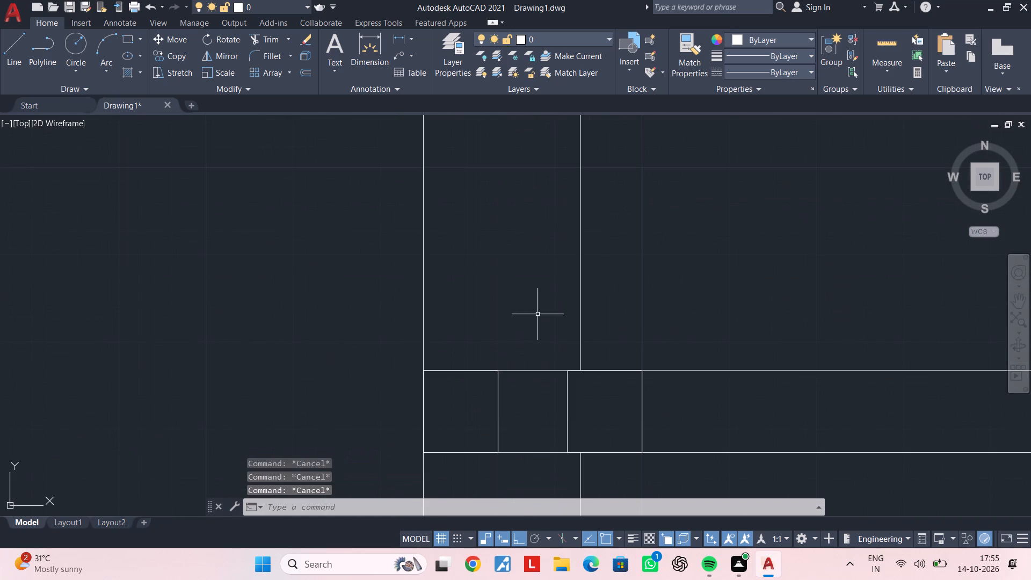
pyautogui.moveTo(536, 302); pyautogui.dragTo(550, 371, button='middle')
pyautogui.scroll(-1, 544, 369)
pyautogui.moveTo(544, 373); pyautogui.dragTo(546, 399, button='middle')
pyautogui.press('Escape')
pyautogui.press('l')
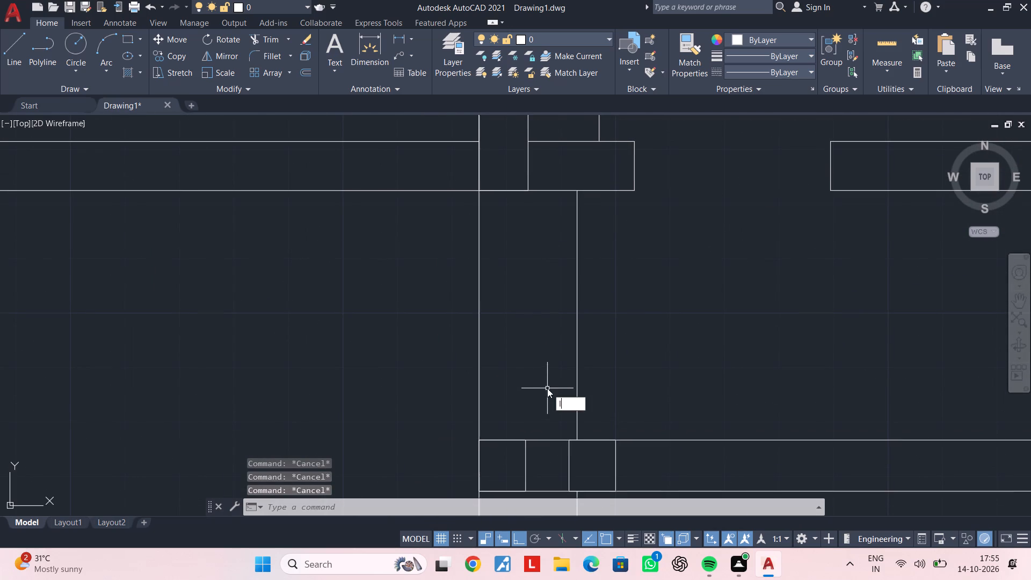
pyautogui.press('space')
pyautogui.click(527, 189)
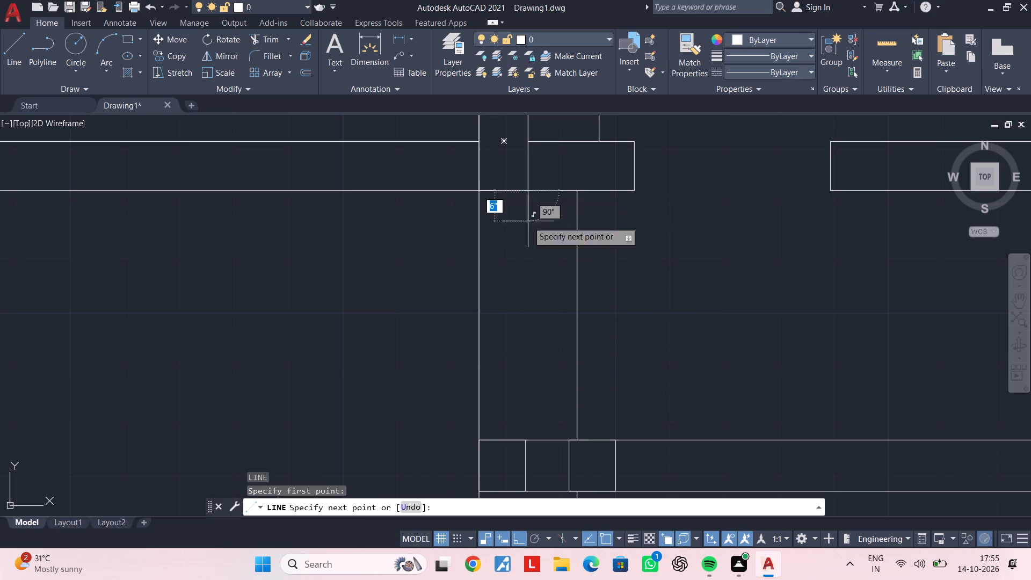
pyautogui.scroll(2, 527, 440)
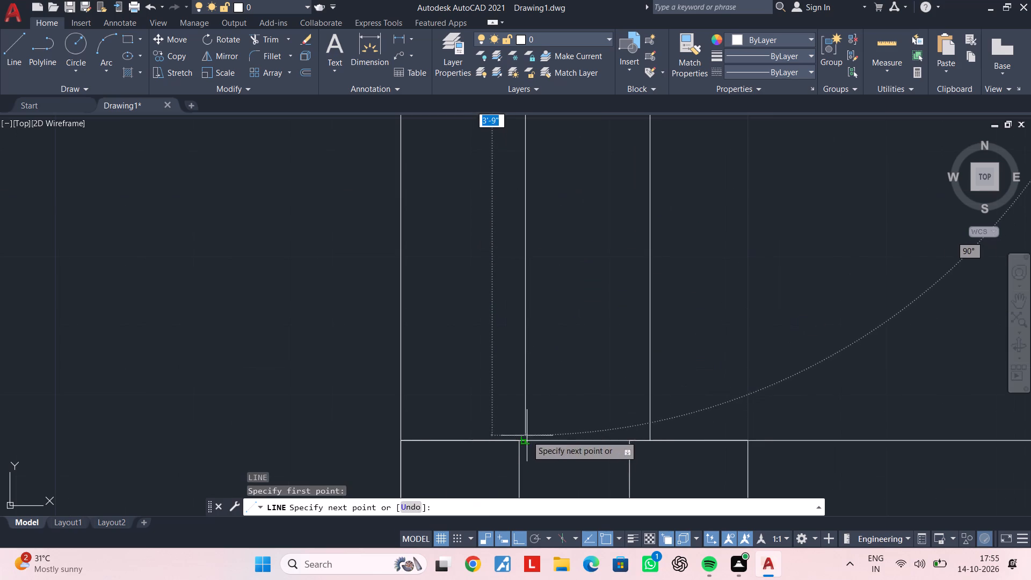
pyautogui.click(527, 435)
pyautogui.press('Escape')
pyautogui.press('Escape')
# Draw a second vertical line just east of the new one, from the south room's north wall line to the new horizontal line.
pyautogui.scroll(-3, 547, 422)
pyautogui.moveTo(561, 365); pyautogui.dragTo(563, 428, button='middle')
pyautogui.press('space')
pyautogui.scroll(2, 556, 347)
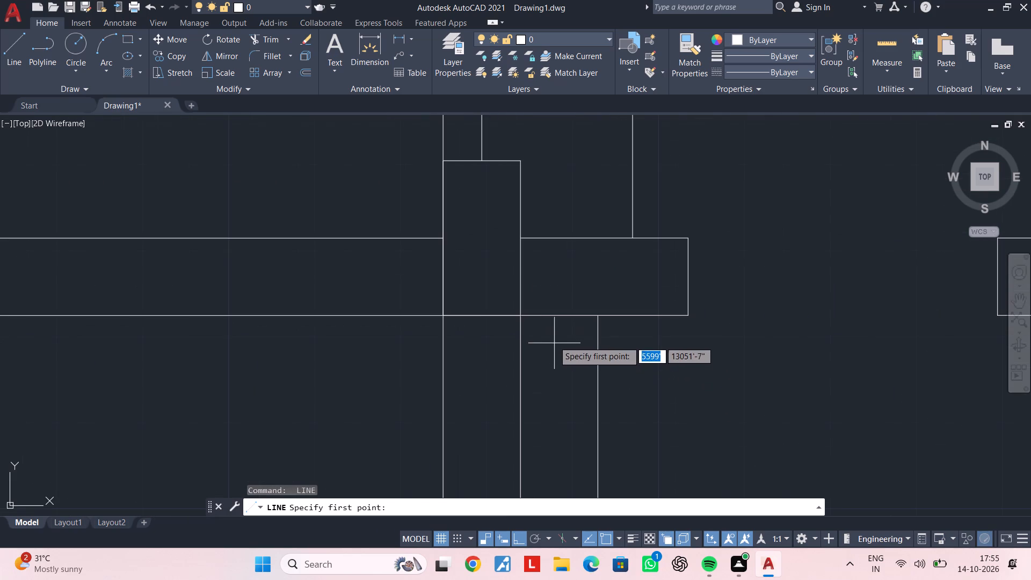
pyautogui.click(534, 318)
pyautogui.scroll(-1, 535, 462)
pyautogui.moveTo(536, 445); pyautogui.dragTo(536, 436, button='middle')
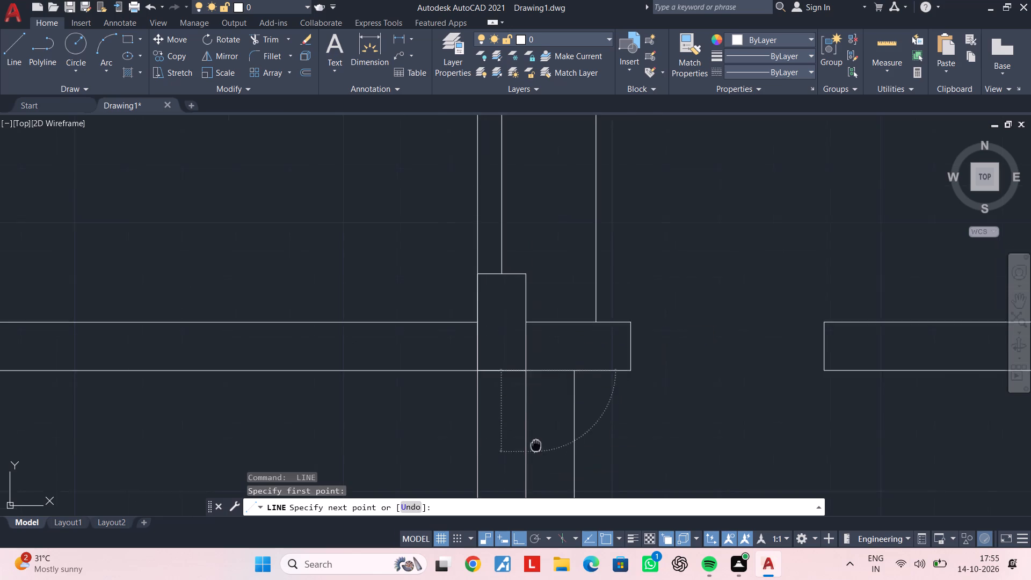
pyautogui.moveTo(536, 436); pyautogui.dragTo(527, 254, button='middle')
pyautogui.click(527, 423)
pyautogui.press('Escape')
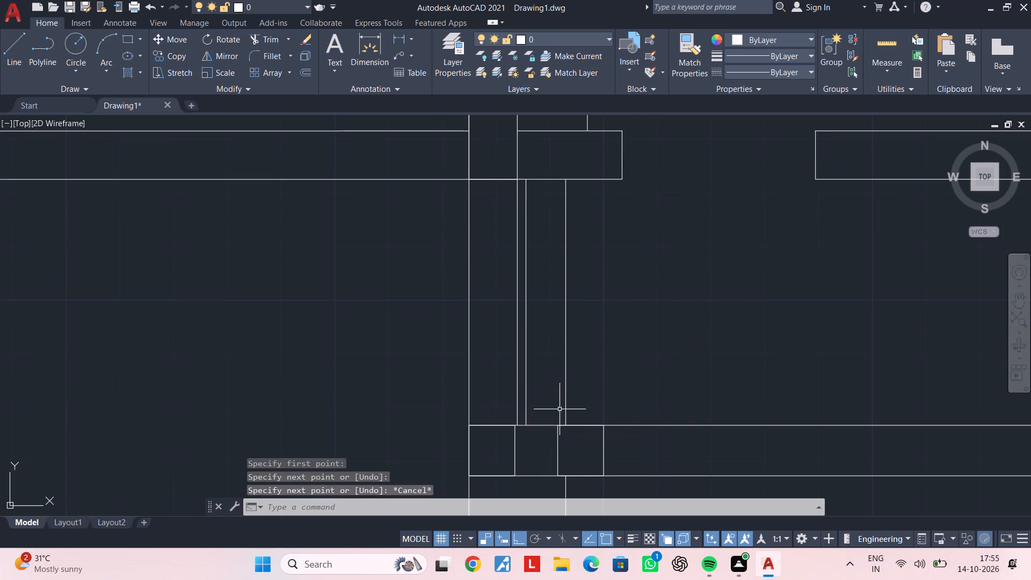
pyautogui.press('Escape')
# Draw a vertical line just inside the partition's west line, from the lower horizontal line down to the rectangle at the partition's south end.
pyautogui.scroll(-4, 568, 404)
pyautogui.moveTo(575, 394); pyautogui.dragTo(568, 355, button='middle')
pyautogui.scroll(2, 553, 388)
pyautogui.moveTo(555, 394); pyautogui.dragTo(556, 373, button='middle')
pyautogui.press('Escape')
pyautogui.press('Escape')
pyautogui.press('space')
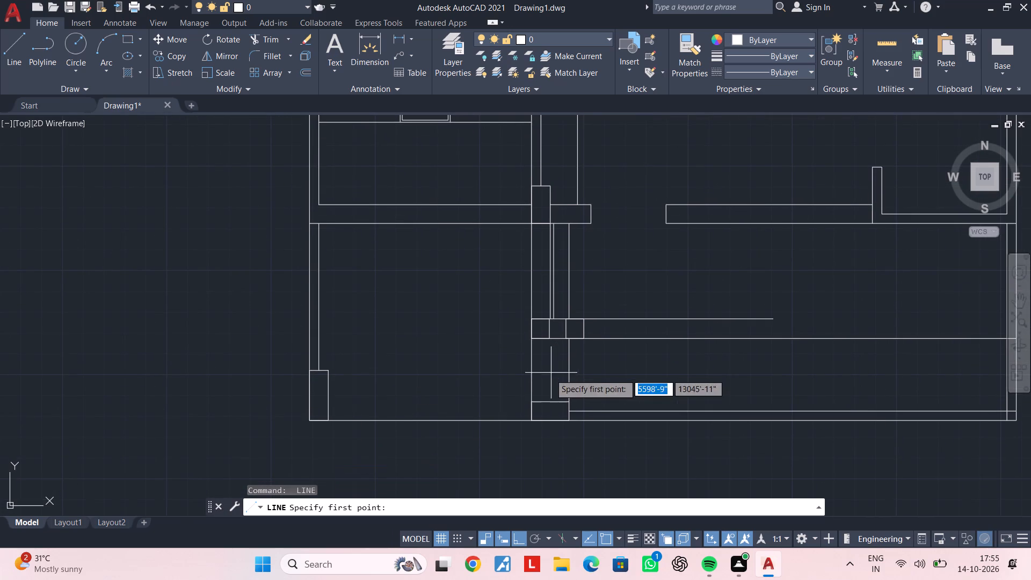
pyautogui.scroll(4, 531, 337)
pyautogui.click(540, 348)
pyautogui.scroll(-1, 565, 508)
pyautogui.moveTo(568, 494); pyautogui.dragTo(548, 230, button='middle')
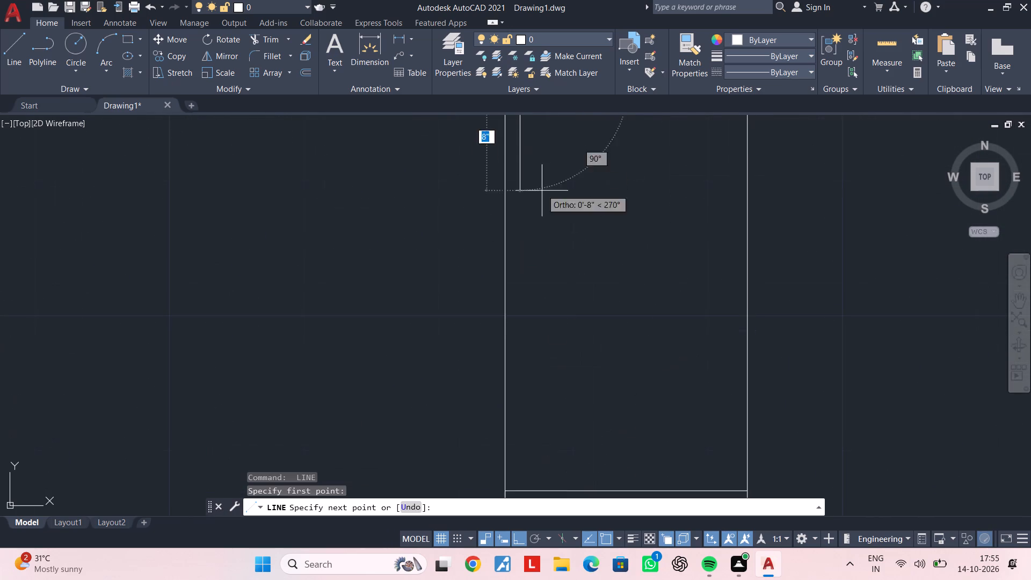
pyautogui.moveTo(526, 409); pyautogui.dragTo(522, 310, button='middle')
pyautogui.click(514, 391)
pyautogui.press('Escape')
pyautogui.scroll(-3, 600, 337)
pyautogui.moveTo(605, 342); pyautogui.dragTo(604, 354, button='middle')
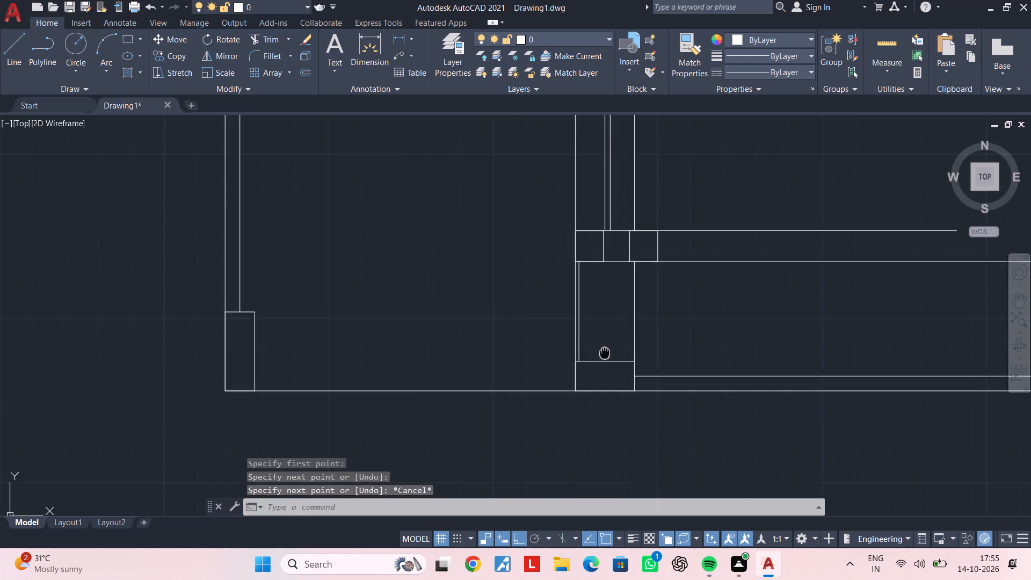
# Draw a vertical line about 2'-7" long just inside the lower partition's east line, down to the rectangle at its south end.
pyautogui.moveTo(604, 354); pyautogui.dragTo(599, 362, button='middle')
pyautogui.press('space')
pyautogui.scroll(2, 605, 295)
pyautogui.click(637, 236)
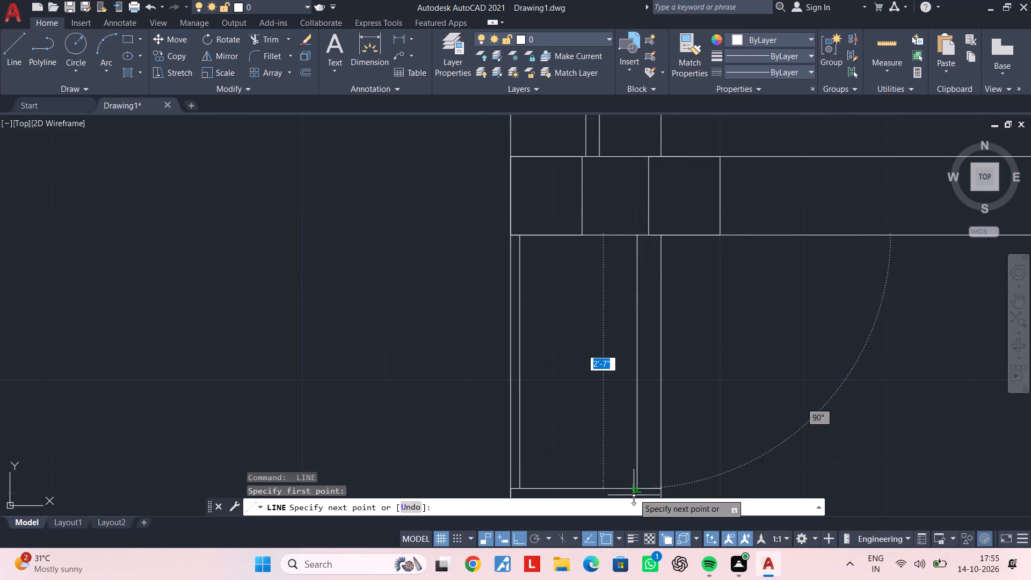
pyautogui.moveTo(638, 466); pyautogui.dragTo(626, 401, button='middle')
pyautogui.click(625, 422)
pyautogui.press('Escape')
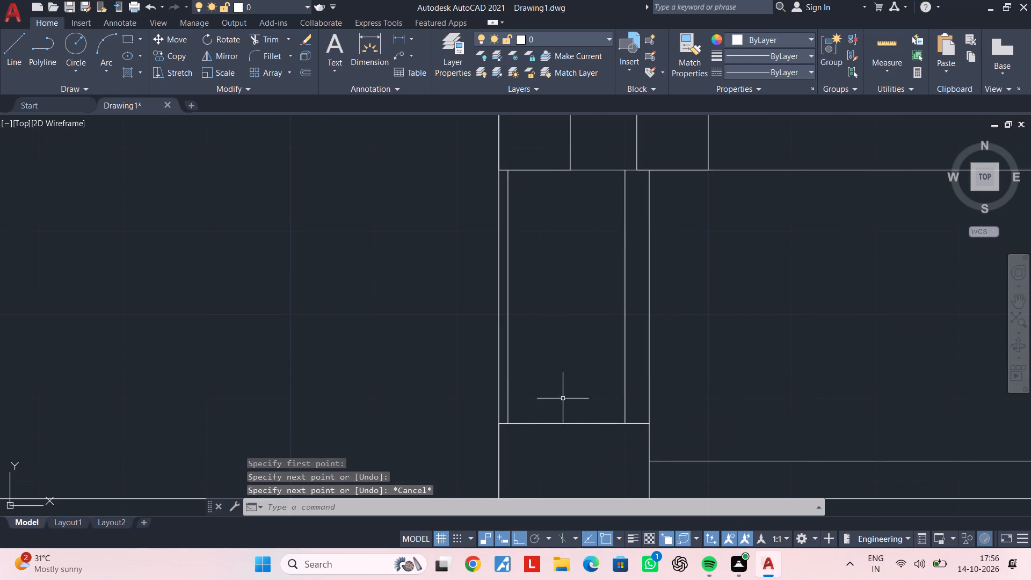
# Delete the vertical line just inside the lower partition's west line.
pyautogui.click(546, 388)
pyautogui.click(507, 392)
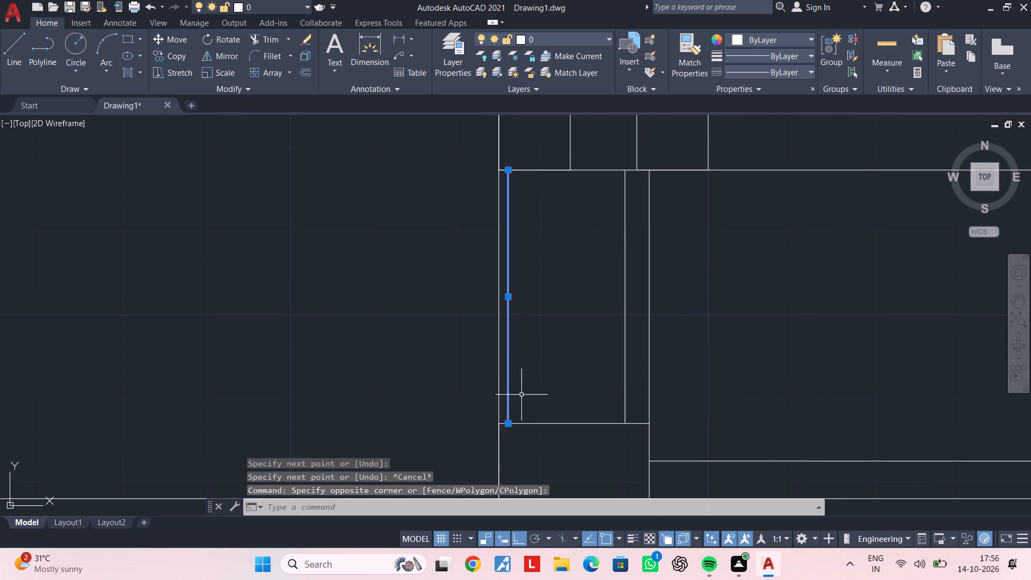
pyautogui.press('Delete')
# Mirror the lower partition's east inner line about the vertical centreline through the midpoint of the south rectangle's top edge.
pyautogui.click(634, 357)
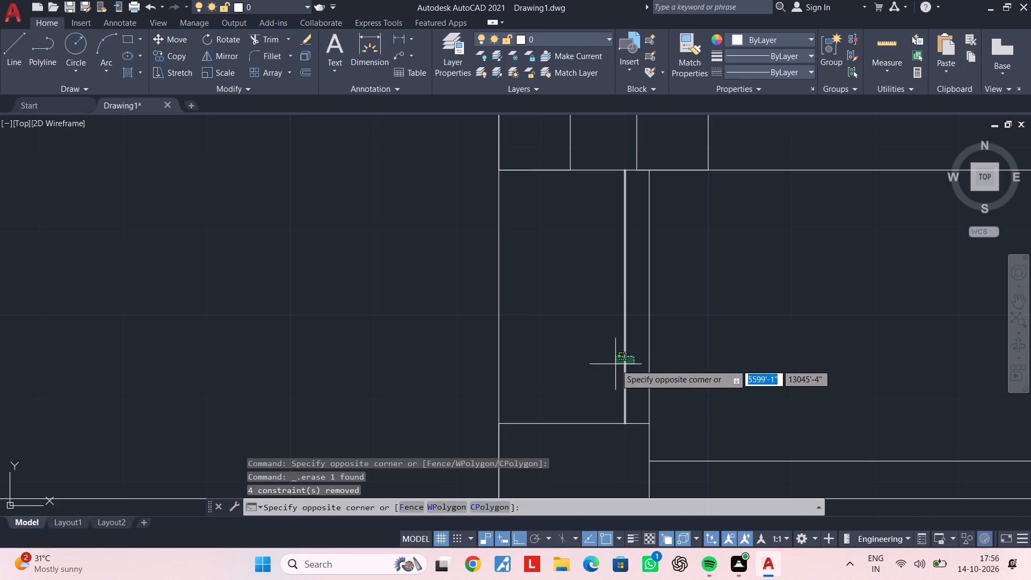
pyautogui.click(613, 365)
pyautogui.press('m')
pyautogui.press('i')
pyautogui.press('space')
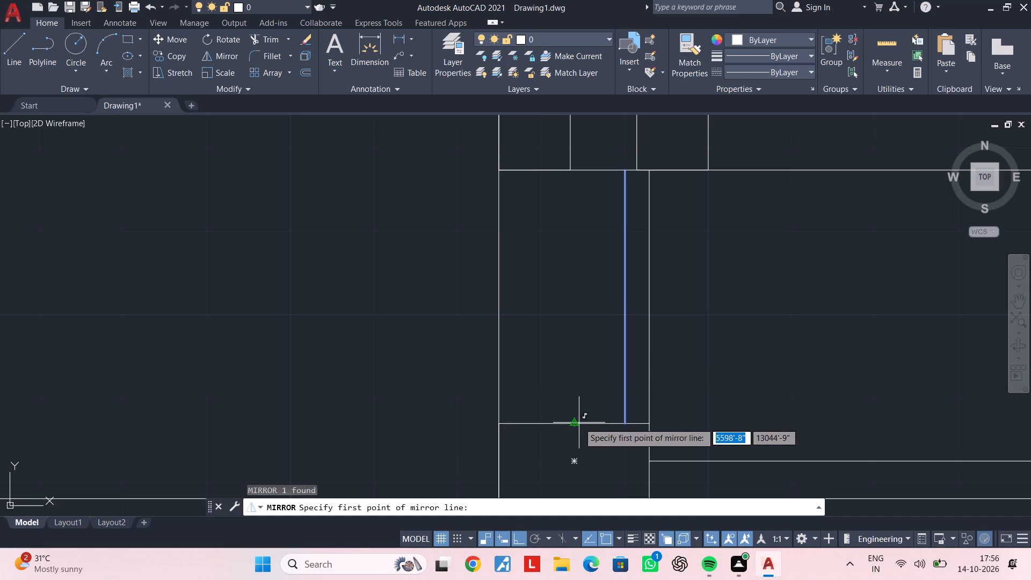
pyautogui.click(574, 424)
pyautogui.click(579, 355)
pyautogui.moveTo(593, 404); pyautogui.dragTo(579, 355)
pyautogui.press('Escape')
pyautogui.scroll(-3, 593, 353)
pyautogui.moveTo(598, 352); pyautogui.dragTo(567, 379, button='middle')
pyautogui.moveTo(585, 335); pyautogui.dragTo(520, 351, button='middle')
pyautogui.press('Escape')
pyautogui.press('Escape')
pyautogui.moveTo(646, 366); pyautogui.dragTo(563, 381, button='middle')
pyautogui.press('Escape')
pyautogui.press('Escape')
pyautogui.press('Escape')
pyautogui.press('Escape')
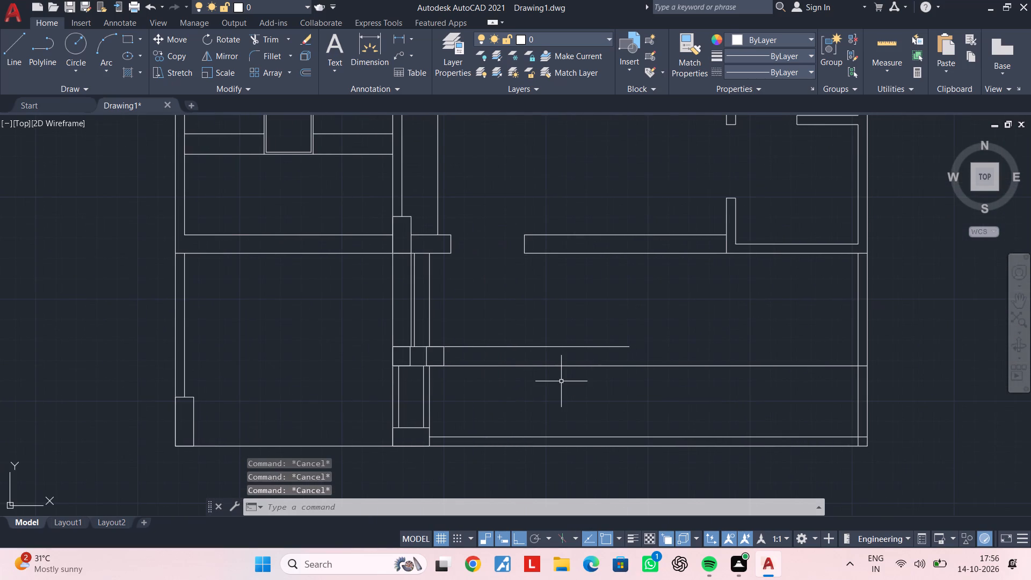
pyautogui.press('Escape')
pyautogui.press('Escape')
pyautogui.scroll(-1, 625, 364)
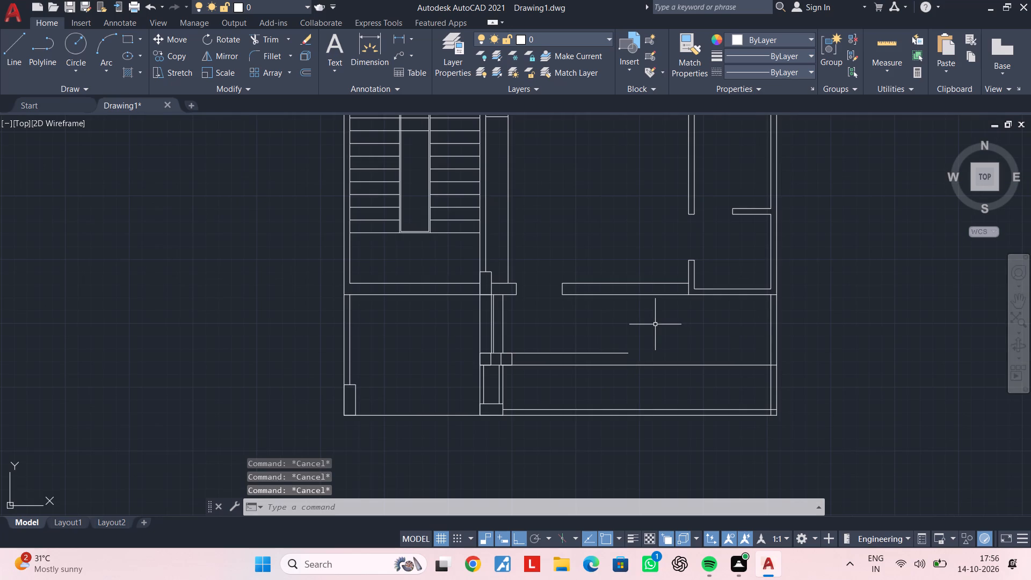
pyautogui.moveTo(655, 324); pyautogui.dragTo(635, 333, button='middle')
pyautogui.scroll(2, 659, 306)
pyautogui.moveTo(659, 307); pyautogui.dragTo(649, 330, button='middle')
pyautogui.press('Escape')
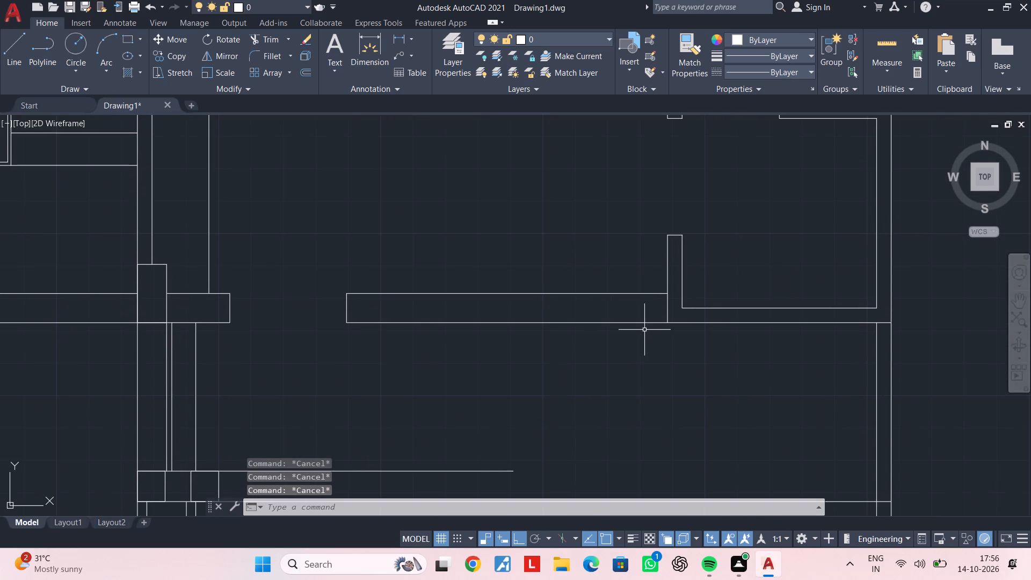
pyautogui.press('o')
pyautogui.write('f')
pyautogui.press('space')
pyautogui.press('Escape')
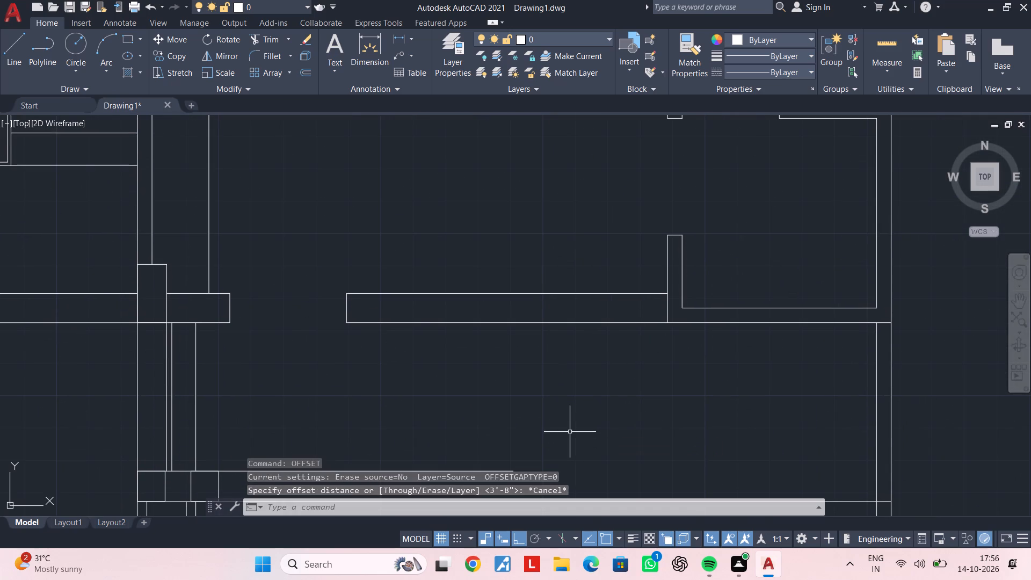
# Measure the south room's north wall from the doorway's east jamb to the vertical wall line.
pyautogui.click(407, 34)
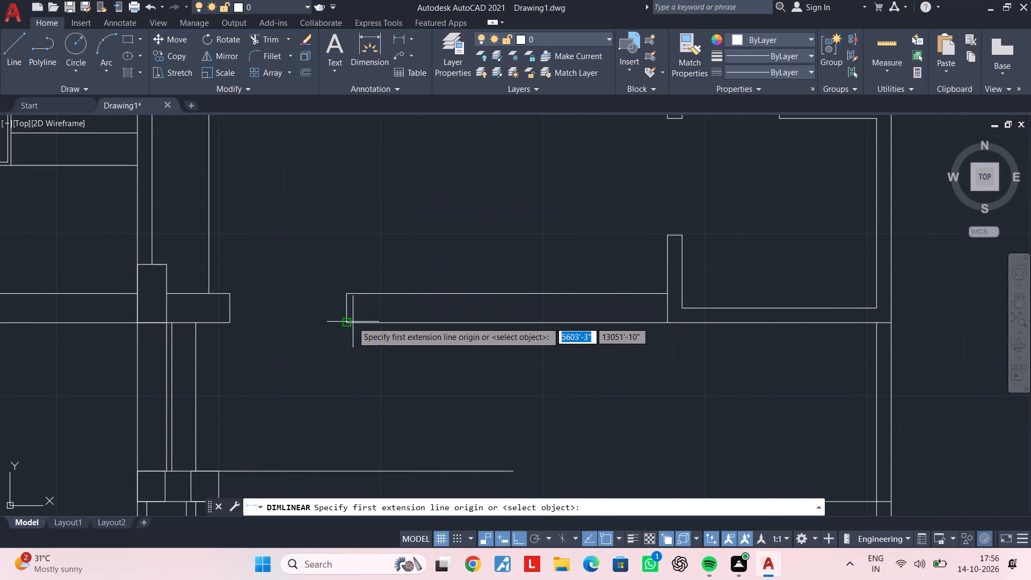
pyautogui.click(349, 322)
pyautogui.click(669, 323)
pyautogui.press('Escape')
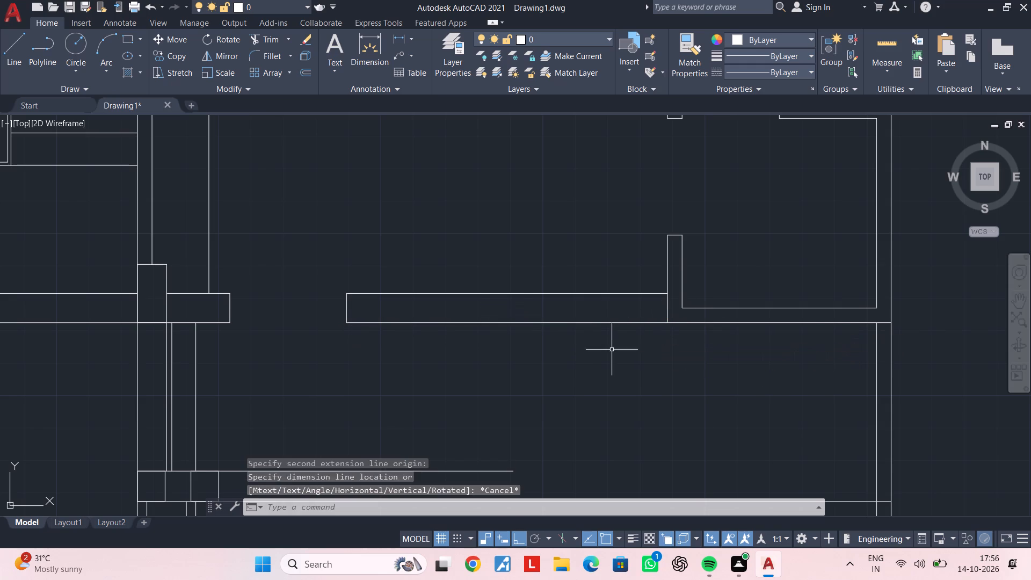
pyautogui.press('Escape')
pyautogui.press('Escape')
pyautogui.press('Escape')
pyautogui.press('Escape')
pyautogui.press('Escape')
# Offset the vertical wall line 3' west and the doorway's east jamb 3' east along the south room's north wall.
pyautogui.write("of 3'")
pyautogui.press('Return')
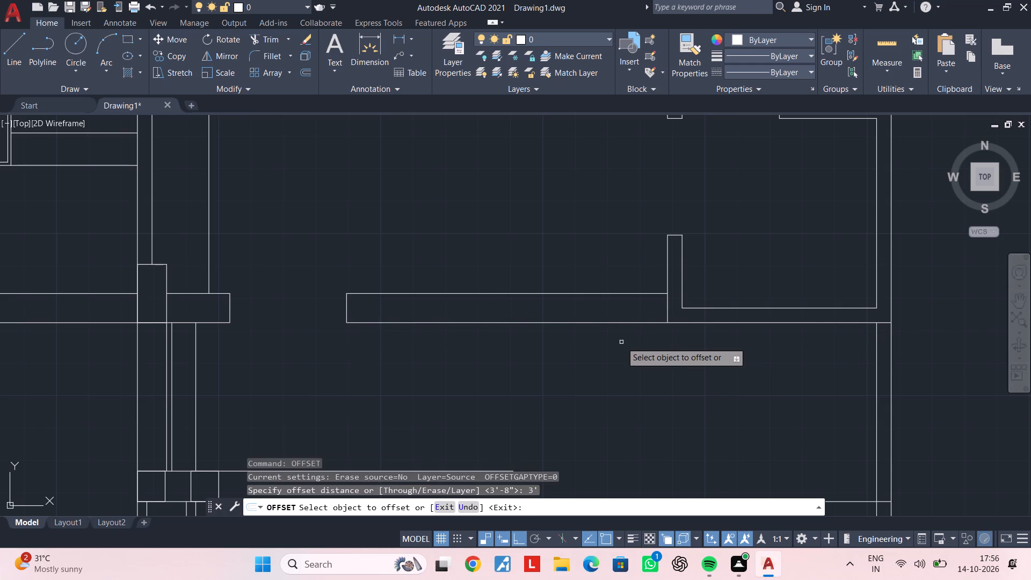
pyautogui.click(667, 310)
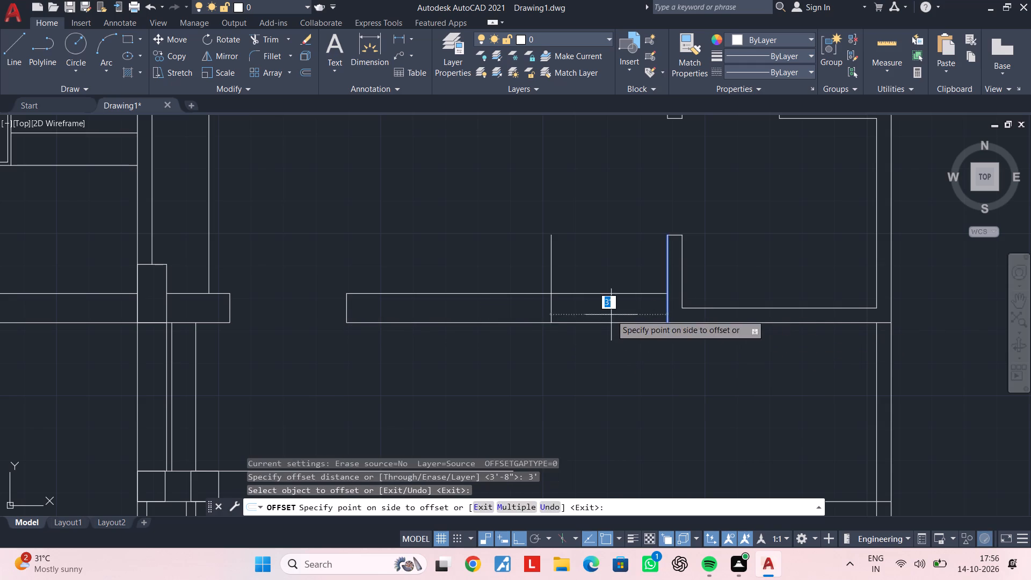
pyautogui.click(611, 315)
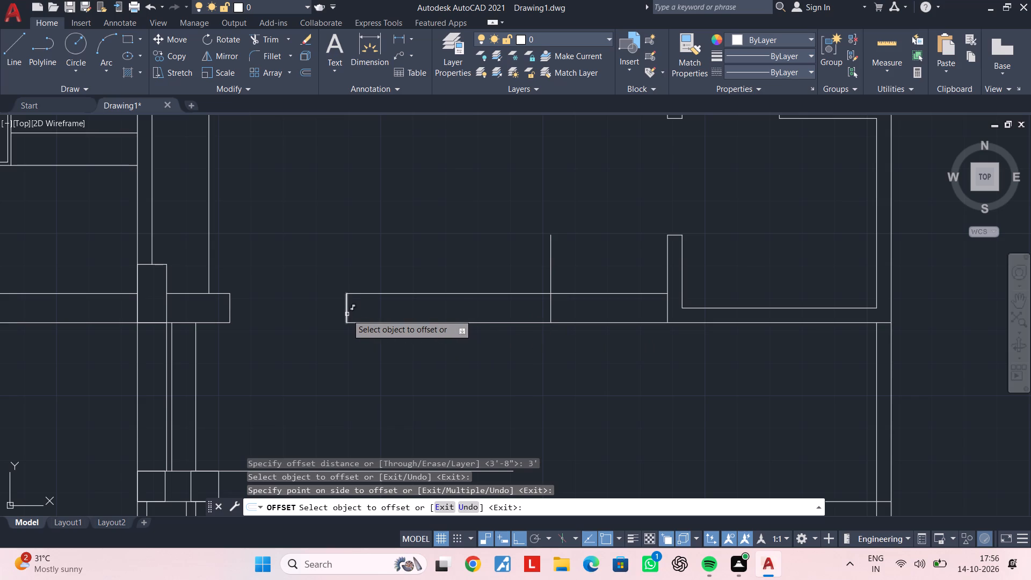
pyautogui.click(346, 314)
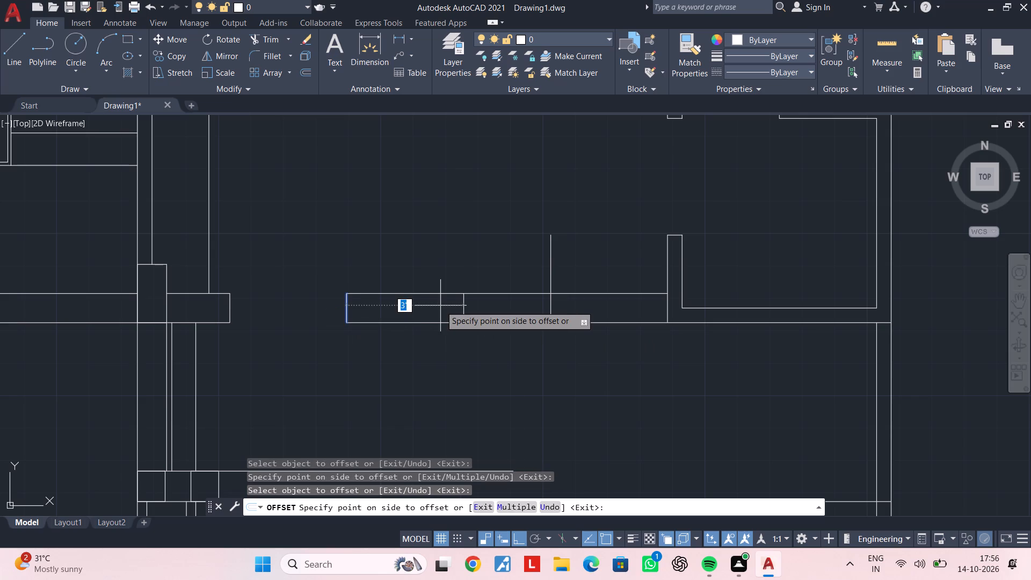
pyautogui.click(440, 306)
pyautogui.press('Escape')
pyautogui.press('Escape')
pyautogui.press('Escape')
# Trim the part of the eastern offset line that projects north of the south room's north wall.
pyautogui.write('tr')
pyautogui.press('space')
pyautogui.click(568, 266)
pyautogui.click(515, 271)
pyautogui.press('Escape')
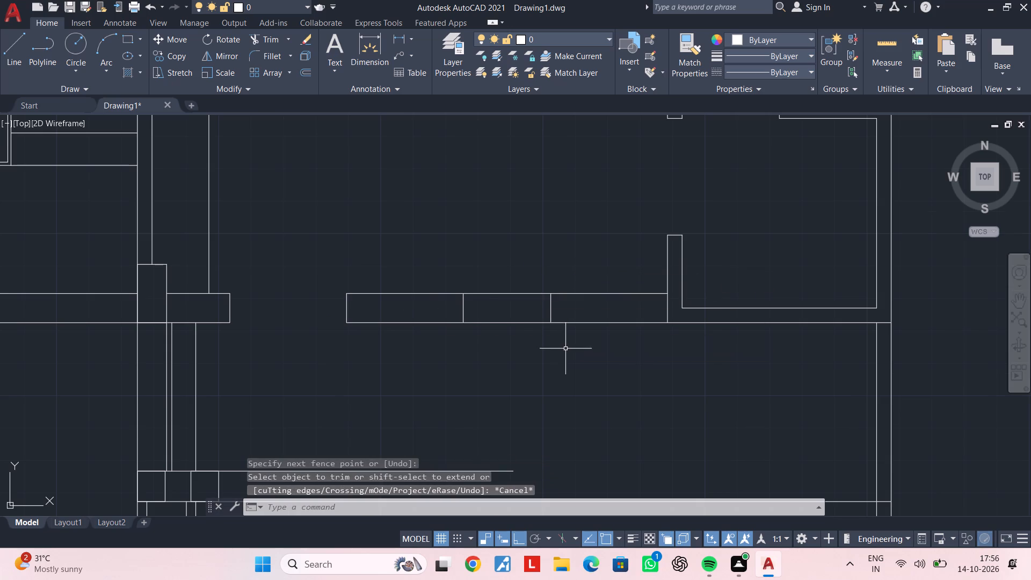
pyautogui.moveTo(567, 345); pyautogui.dragTo(559, 174, button='middle')
pyautogui.press('Escape')
pyautogui.moveTo(555, 208); pyautogui.dragTo(549, 252, button='middle')
pyautogui.press('Escape')
pyautogui.press('Escape')
pyautogui.press('Escape')
pyautogui.press('Escape')
pyautogui.press('Escape')
pyautogui.press('Escape')
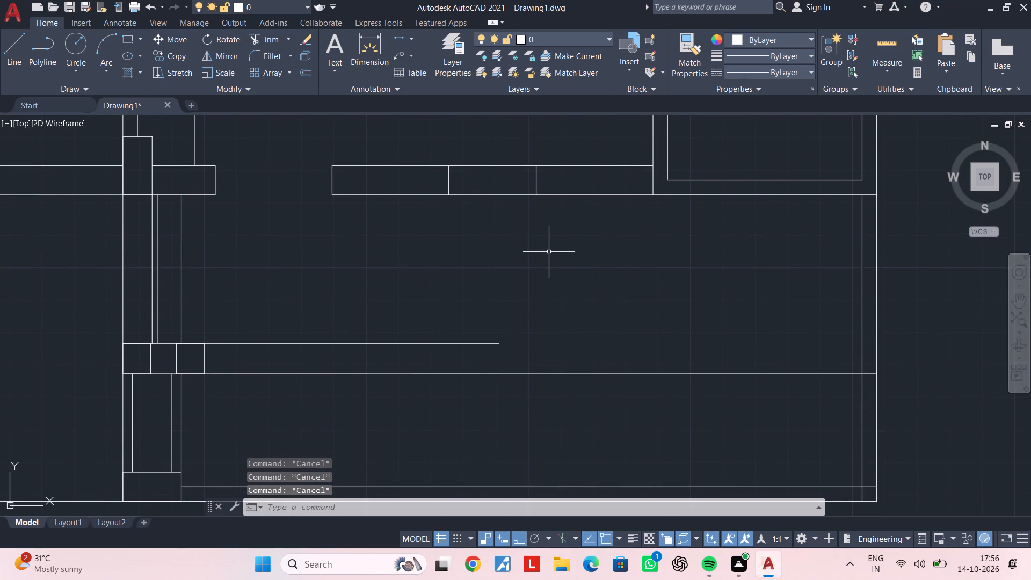
# Draw a vertical line from the eastern offset mark on the north wall's south edge down to the lower horizontal line.
pyautogui.write('l')
pyautogui.press('space')
pyautogui.click(537, 198)
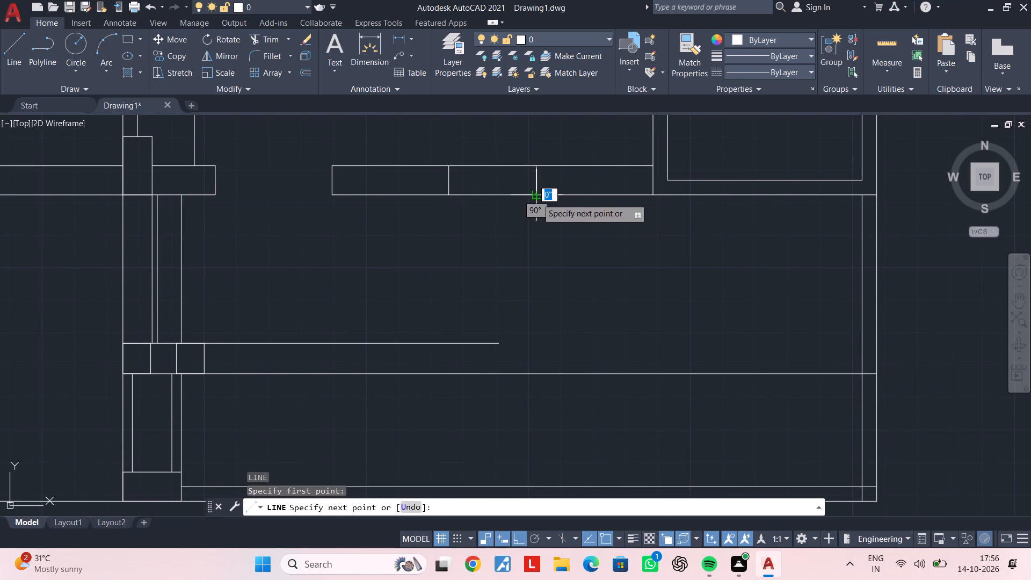
pyautogui.click(536, 374)
pyautogui.press('Escape')
pyautogui.press('Escape')
pyautogui.press('Escape')
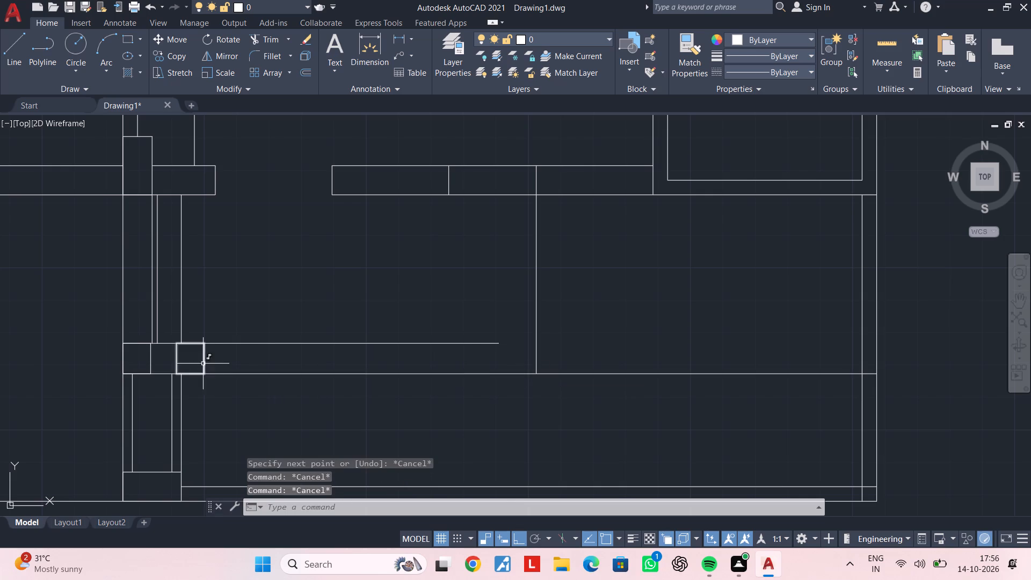
# Copy the small column east of the partition so its northeast corner meets the new vertical line, level with the original.
pyautogui.click(202, 364)
pyautogui.click(211, 364)
pyautogui.click(209, 360)
pyautogui.click(200, 363)
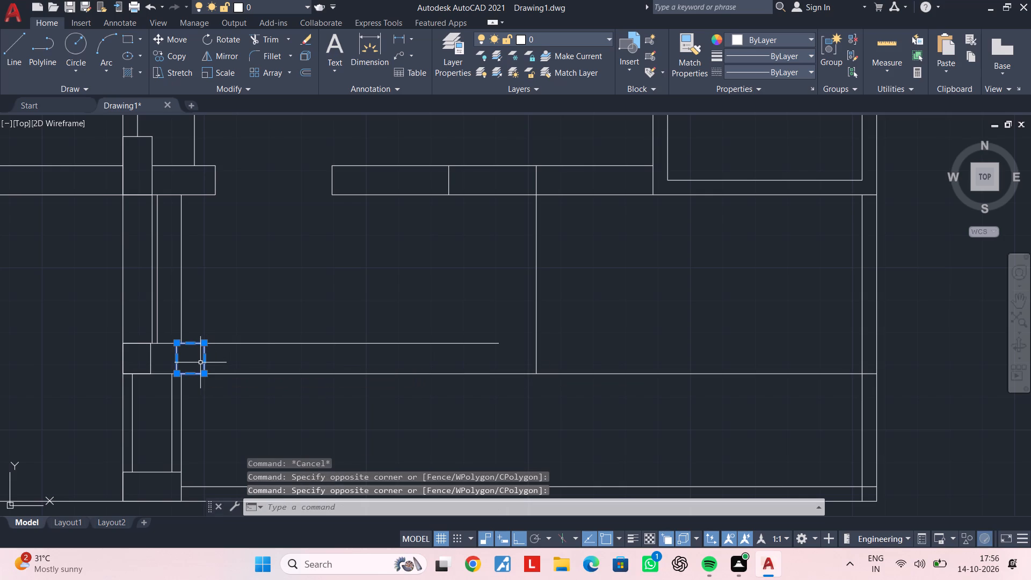
pyautogui.write('co')
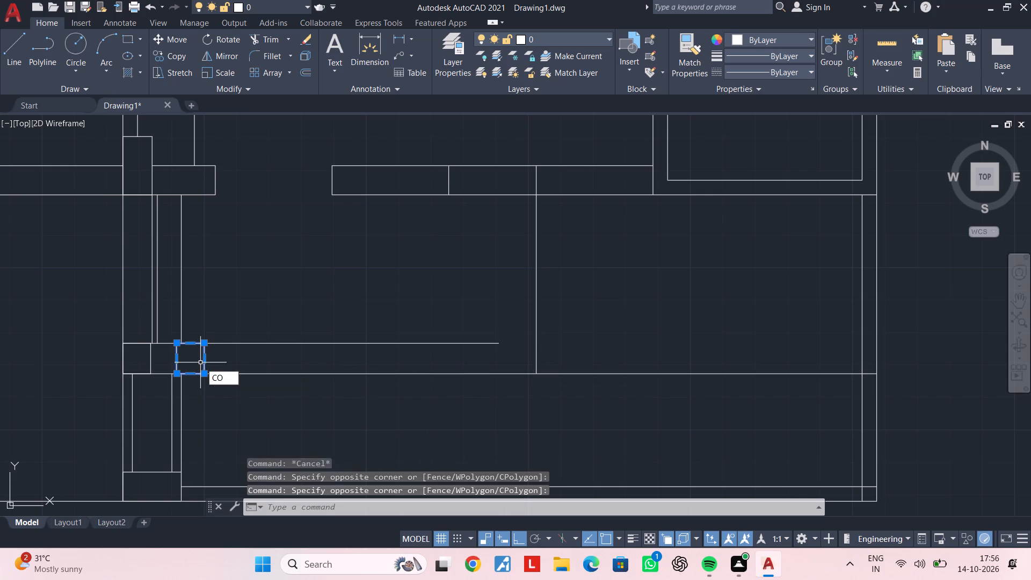
pyautogui.press('space')
pyautogui.click(203, 341)
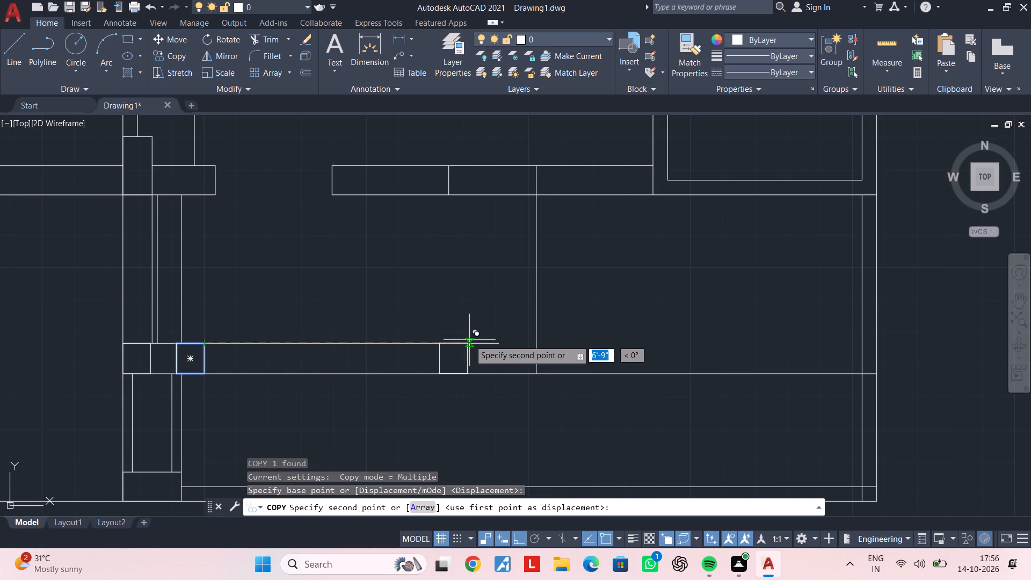
pyautogui.click(535, 342)
pyautogui.press('Escape')
pyautogui.press('Escape')
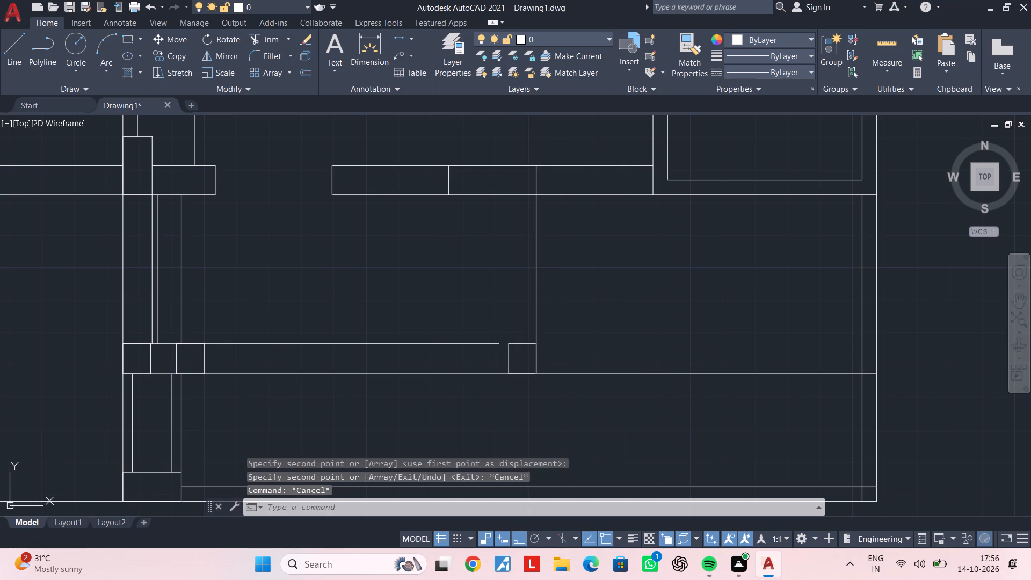
pyautogui.press('Escape')
pyautogui.press('Escape')
pyautogui.middleClick(452, 357)
pyautogui.press('Escape')
pyautogui.press('Escape')
pyautogui.press('Escape')
pyautogui.press('Escape')
pyautogui.press('Escape')
pyautogui.press('Escape')
pyautogui.press('Escape')
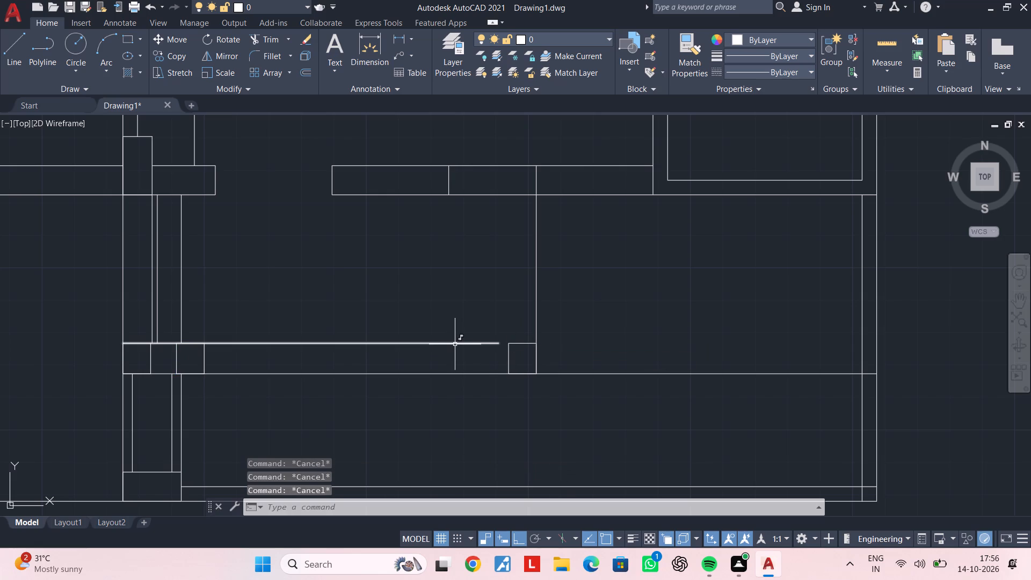
# Draw a vertical line from the copied column's northwest corner up to the north wall's south edge.
pyautogui.write('l')
pyautogui.press('space')
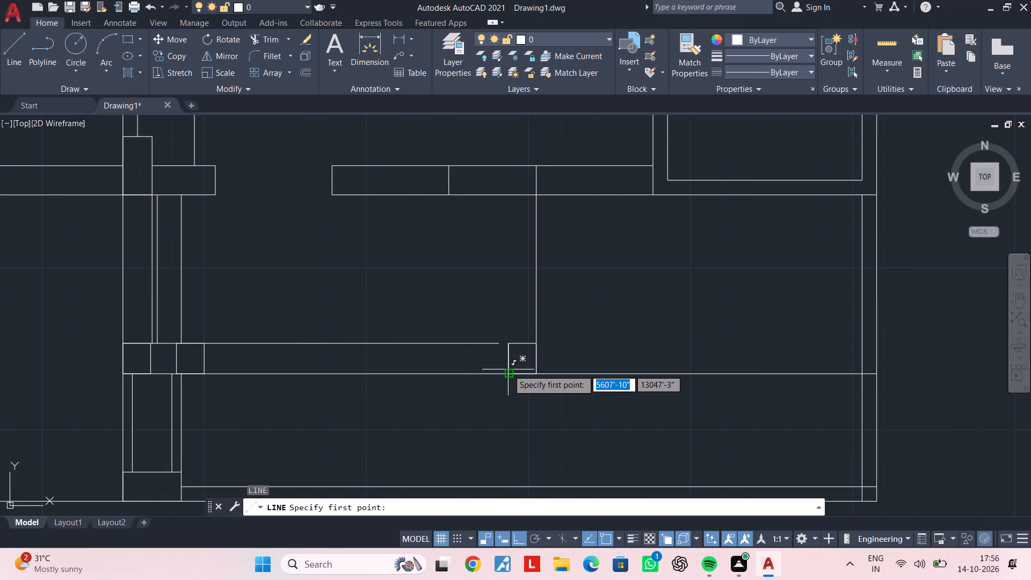
pyautogui.scroll(1, 508, 363)
pyautogui.click(508, 332)
pyautogui.scroll(-2, 509, 253)
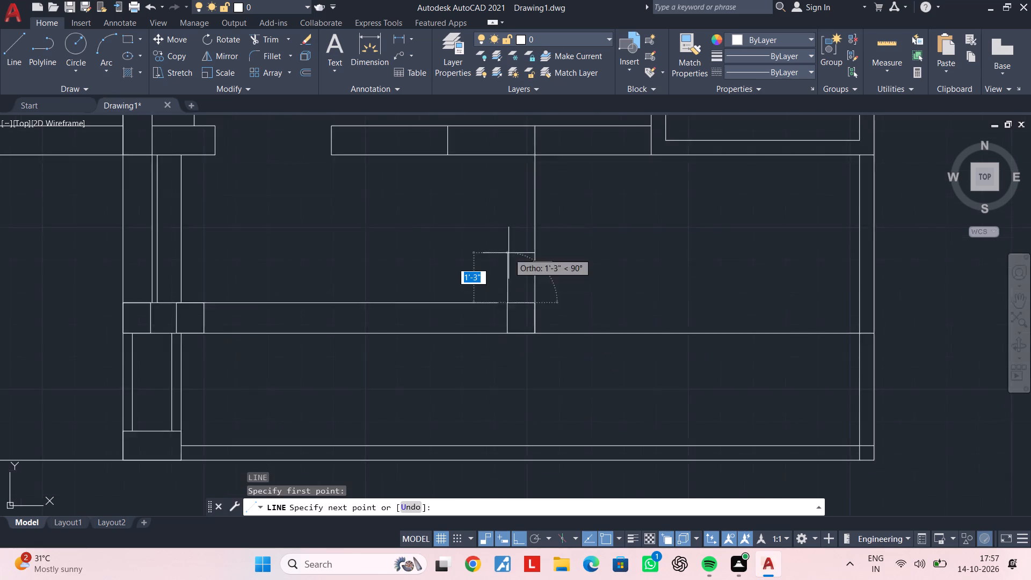
pyautogui.moveTo(509, 253); pyautogui.dragTo(513, 308, button='middle')
pyautogui.click(509, 248)
pyautogui.press('Escape')
pyautogui.press('Escape')
pyautogui.press('Escape')
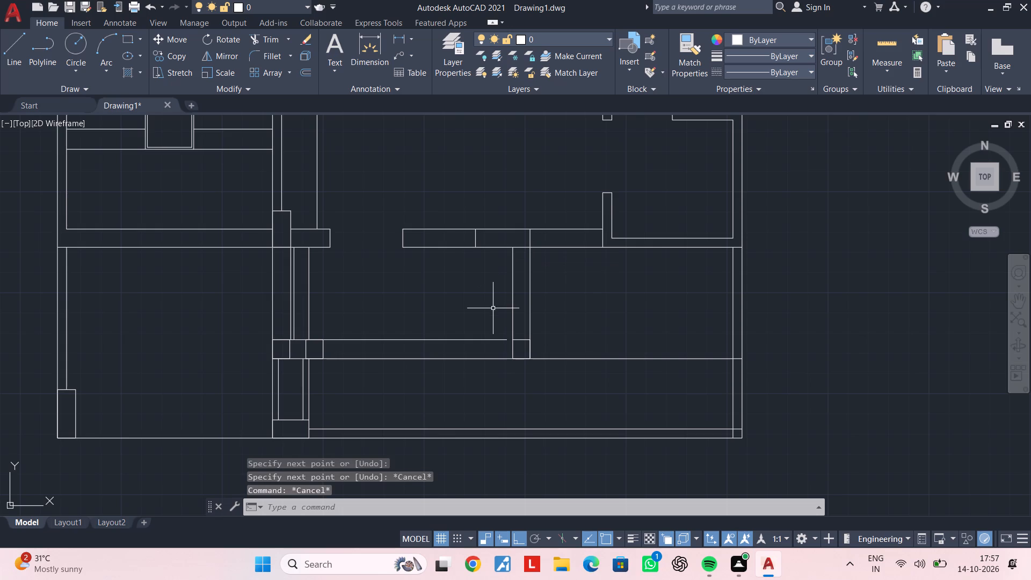
# Extend the short upper horizontal line east to meet the copied column.
pyautogui.write('ex')
pyautogui.press('space')
pyautogui.click(488, 316)
pyautogui.click(484, 345)
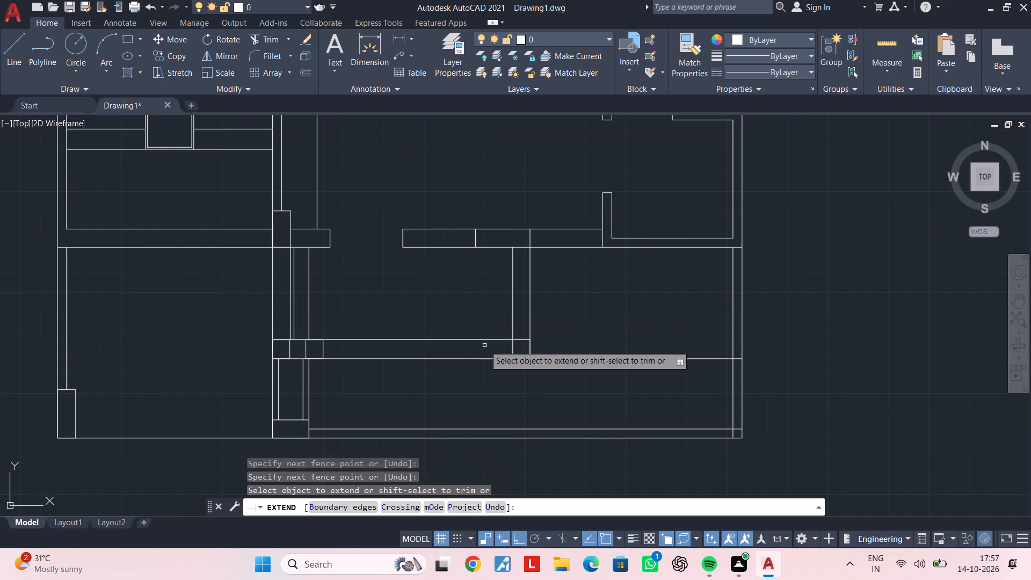
pyautogui.press('Escape')
pyautogui.press('Escape')
pyautogui.press('Escape')
pyautogui.press('Escape')
pyautogui.press('Escape')
pyautogui.press('Escape')
pyautogui.press('Escape')
pyautogui.press('Escape')
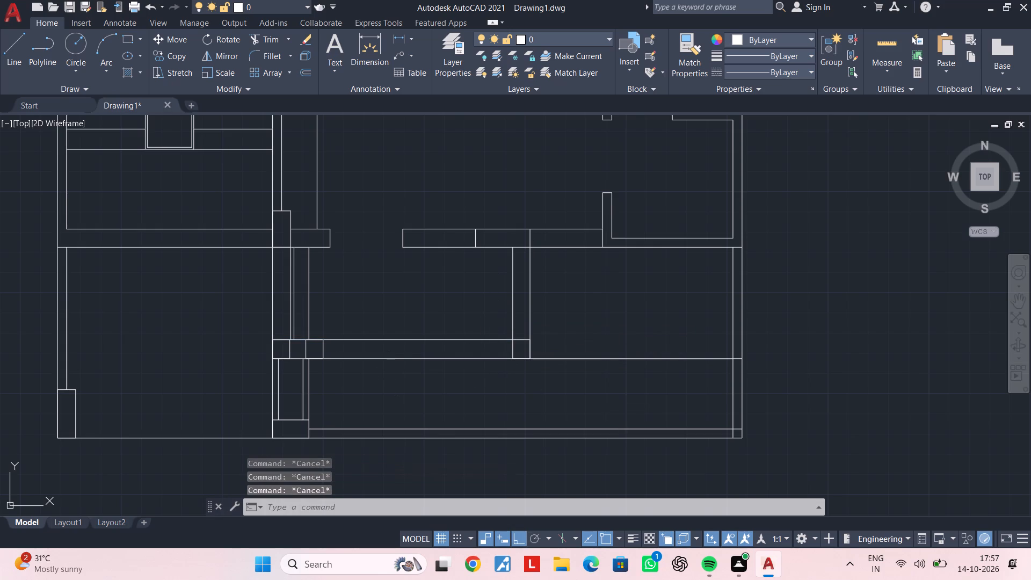
pyautogui.press('Escape')
pyautogui.press('Escape')
# Trim the lower horizontal line east of the copied column and delete its leftover piece inside the east wall.
pyautogui.moveTo(646, 408); pyautogui.dragTo(599, 410, button='middle')
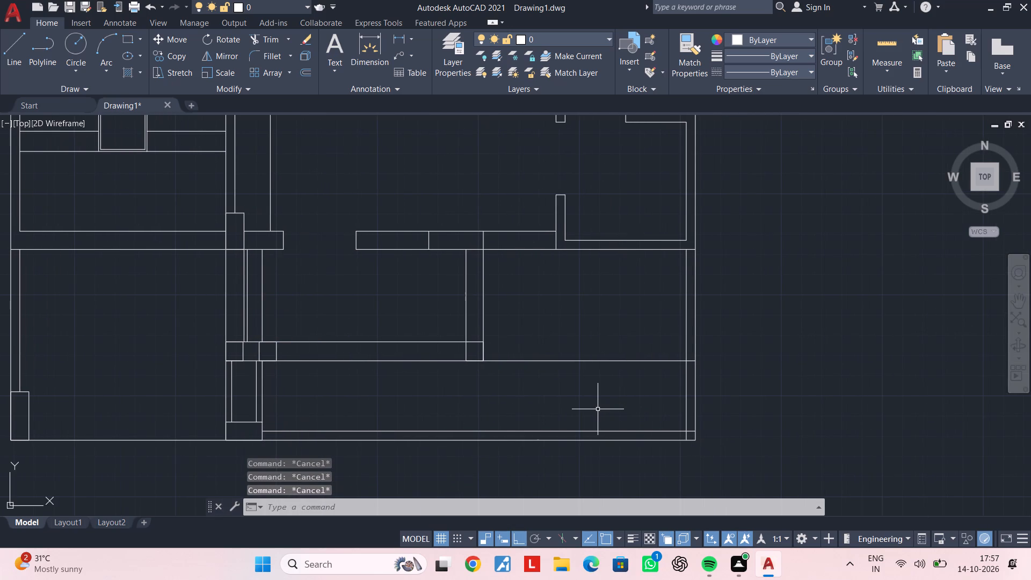
pyautogui.press('Escape')
pyautogui.press('Escape')
pyautogui.moveTo(594, 400); pyautogui.dragTo(557, 400, button='middle')
pyautogui.press('Escape')
pyautogui.press('Escape')
pyautogui.press('t')
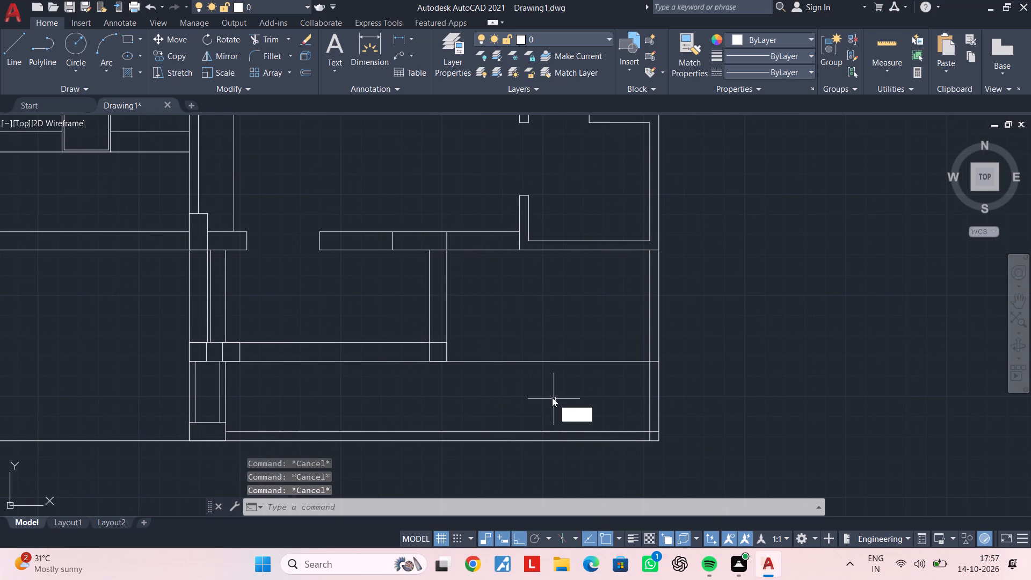
pyautogui.press('r')
pyautogui.press('space')
pyautogui.click(548, 396)
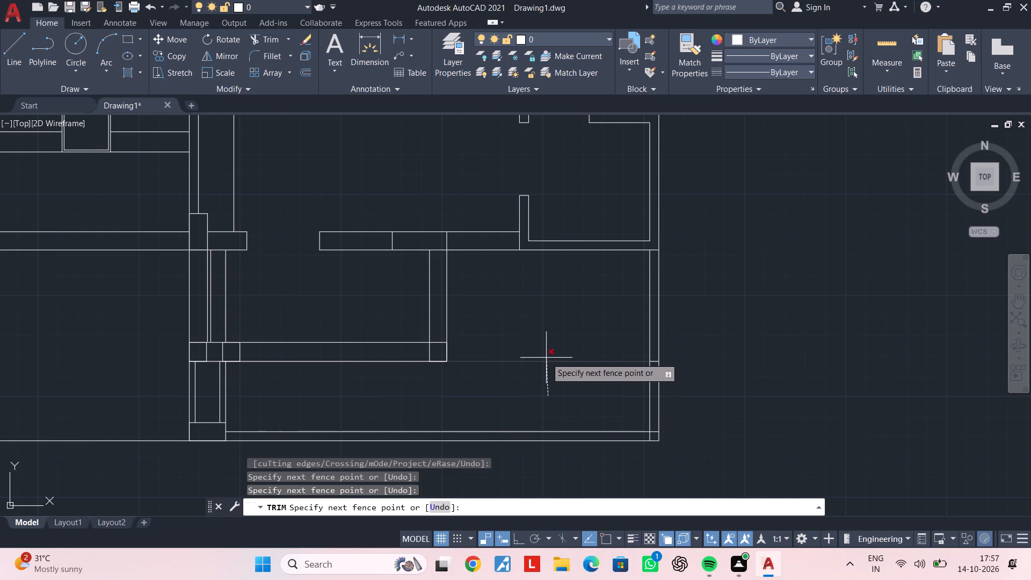
pyautogui.click(546, 357)
pyautogui.press('Escape')
pyautogui.click(589, 351)
pyautogui.click(681, 378)
pyautogui.press('Delete')
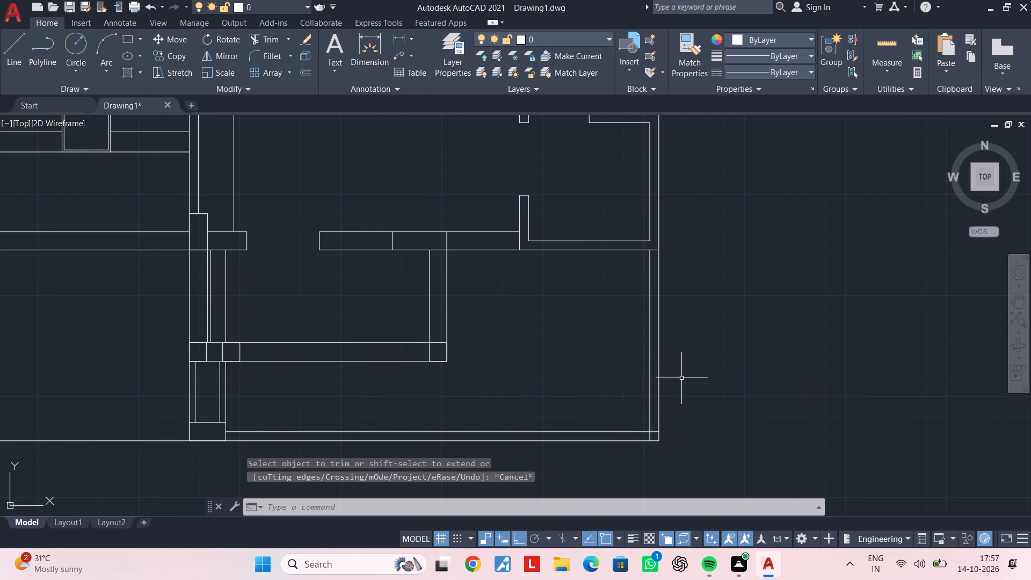
pyautogui.press('Escape')
pyautogui.press('Escape')
pyautogui.press('Escape')
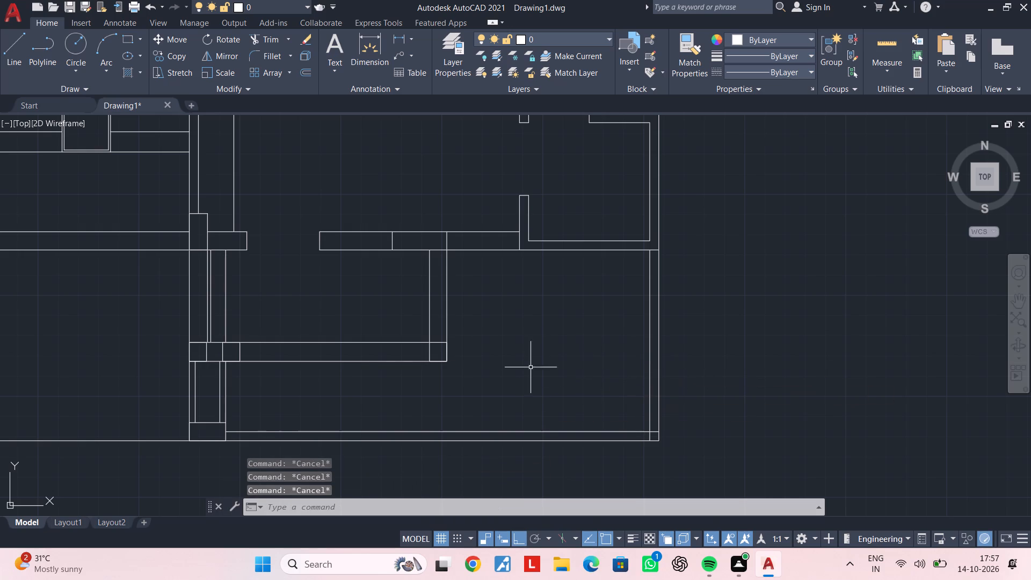
# Extend the partition's upper horizontal line in the south room east to the east wall's outer line.
pyautogui.moveTo(359, 346); pyautogui.dragTo(384, 333, button='middle')
pyautogui.write('ex')
pyautogui.press('space')
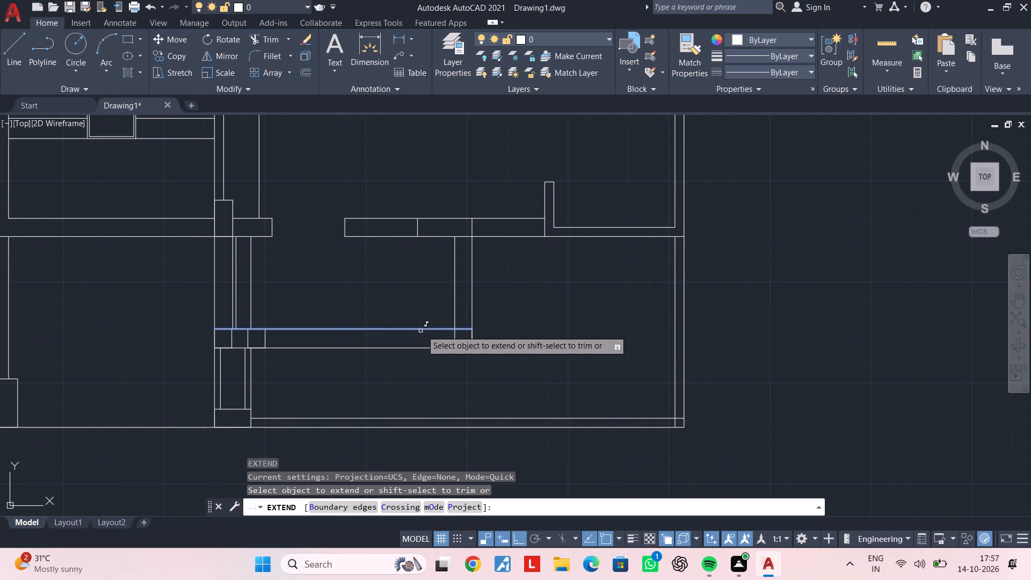
pyautogui.click(424, 329)
pyautogui.click(432, 329)
pyautogui.click(599, 328)
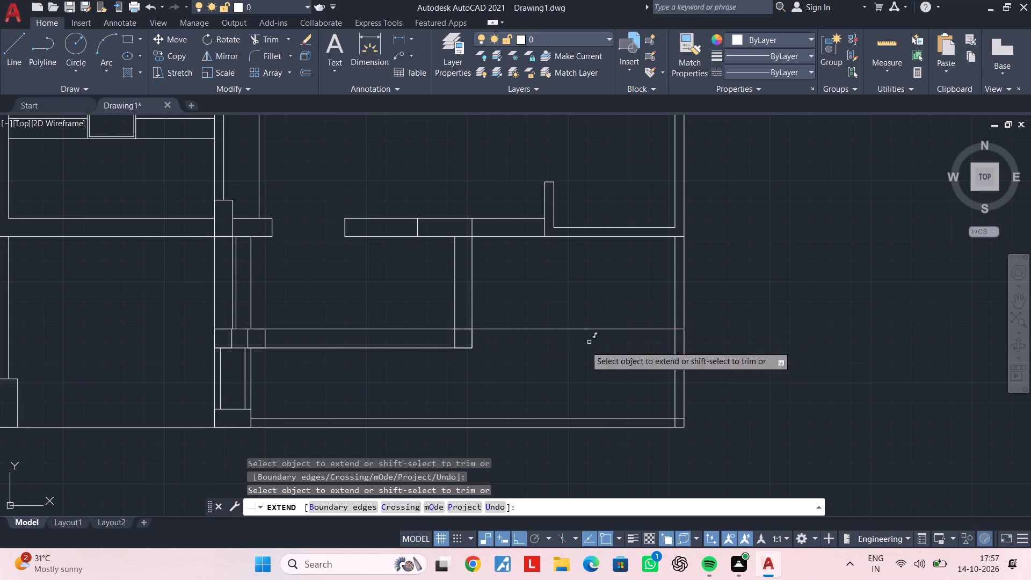
pyautogui.press('Escape')
# Extend the east wall's outer line north to meet the topmost line of the north wall.
pyautogui.scroll(-1, 471, 378)
pyautogui.moveTo(471, 378); pyautogui.dragTo(566, 355, button='middle')
pyautogui.press('Escape')
pyautogui.press('Escape')
pyautogui.press('Escape')
pyautogui.scroll(-2, 516, 347)
pyautogui.moveTo(516, 347); pyautogui.dragTo(555, 373, button='middle')
pyautogui.scroll(2, 543, 349)
pyautogui.moveTo(544, 335); pyautogui.dragTo(544, 356, button='middle')
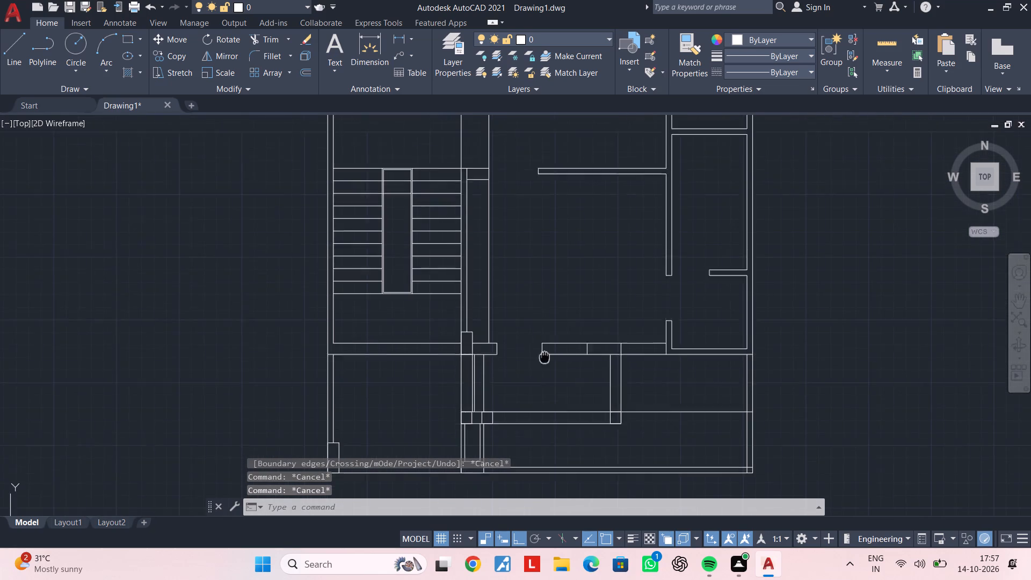
pyautogui.moveTo(544, 356); pyautogui.dragTo(545, 388, button='middle')
pyautogui.press('Escape')
pyautogui.moveTo(553, 304); pyautogui.dragTo(556, 357, button='middle')
pyautogui.press('Escape')
pyautogui.moveTo(556, 305); pyautogui.dragTo(556, 333, button='middle')
pyautogui.press('Escape')
pyautogui.press('Escape')
pyautogui.press('Escape')
pyautogui.press('Escape')
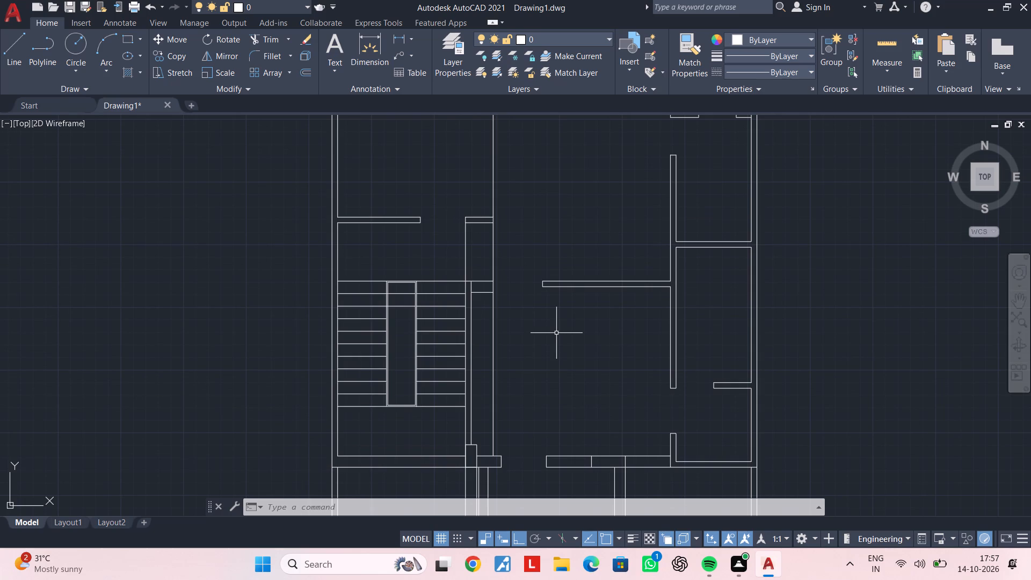
pyautogui.press('Escape')
pyautogui.press('Escape')
pyautogui.scroll(-2, 561, 328)
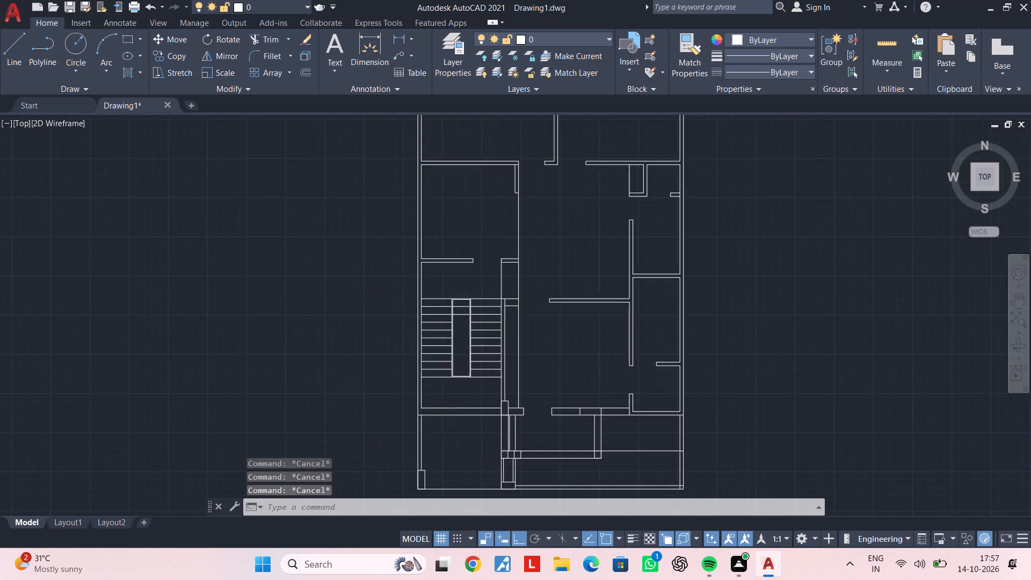
pyautogui.moveTo(578, 258); pyautogui.dragTo(579, 412, button='middle')
pyautogui.scroll(3, 609, 262)
pyautogui.moveTo(632, 349); pyautogui.dragTo(620, 322, button='middle')
pyautogui.moveTo(679, 332); pyautogui.dragTo(647, 313, button='middle')
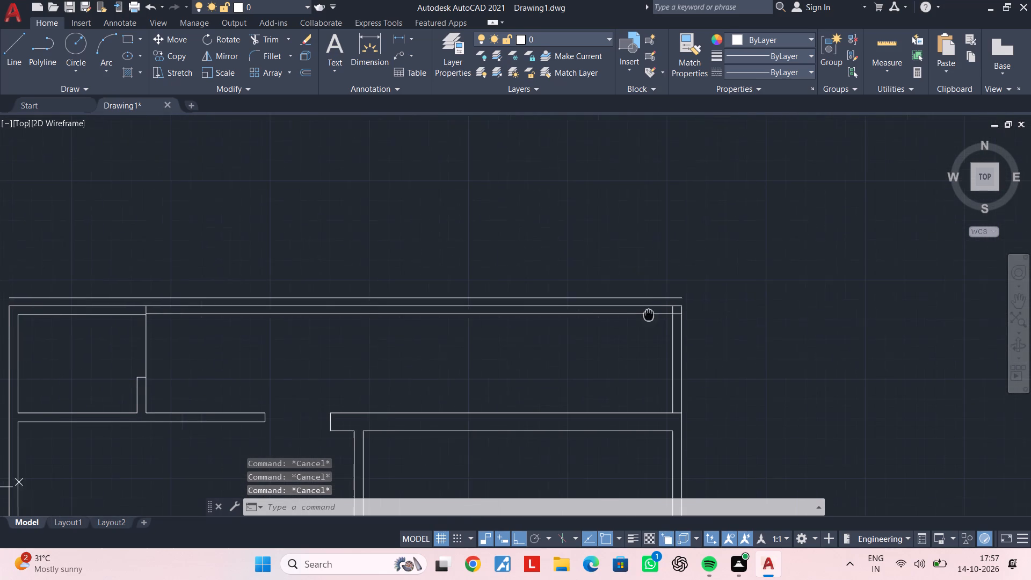
pyautogui.moveTo(647, 313); pyautogui.dragTo(645, 312, button='middle')
pyautogui.press('Escape')
pyautogui.write('ex')
pyautogui.press('space')
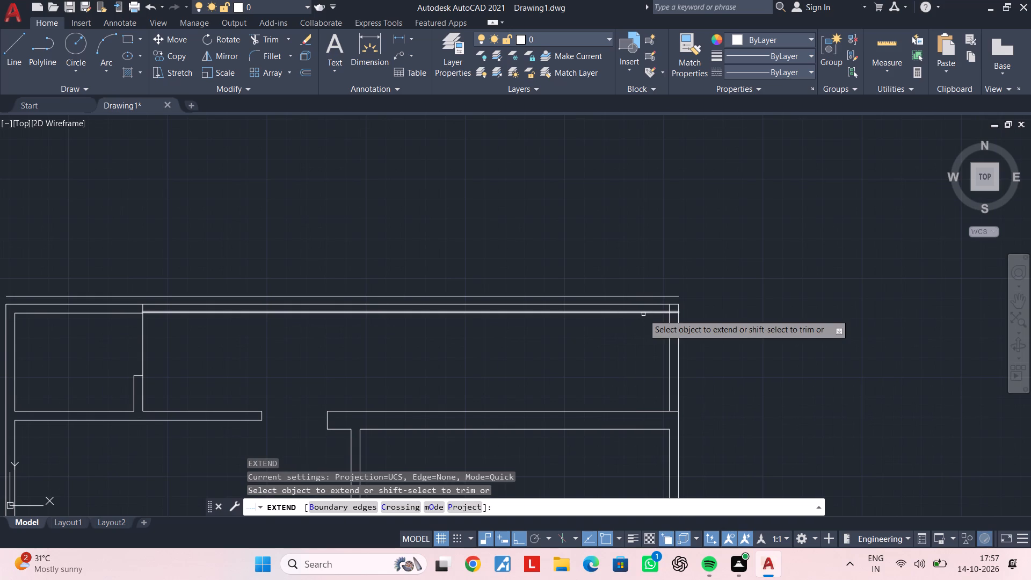
pyautogui.click(678, 330)
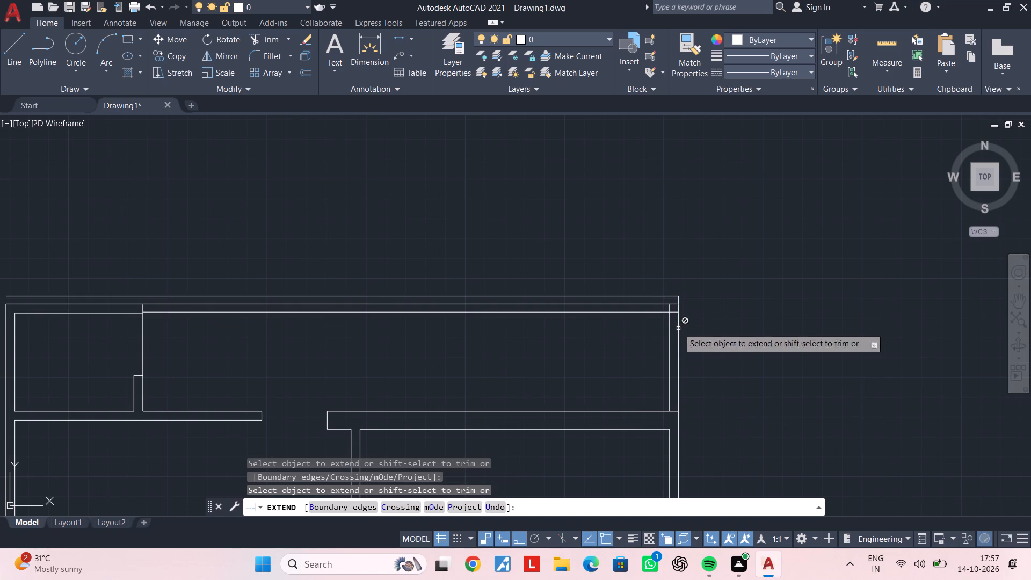
pyautogui.press('Escape')
pyautogui.press('Escape')
# Trim the overlapping ends of the innermost north and east wall lines to form a clean northeast inner corner.
pyautogui.write('tr')
pyautogui.press('space')
pyautogui.scroll(2, 672, 302)
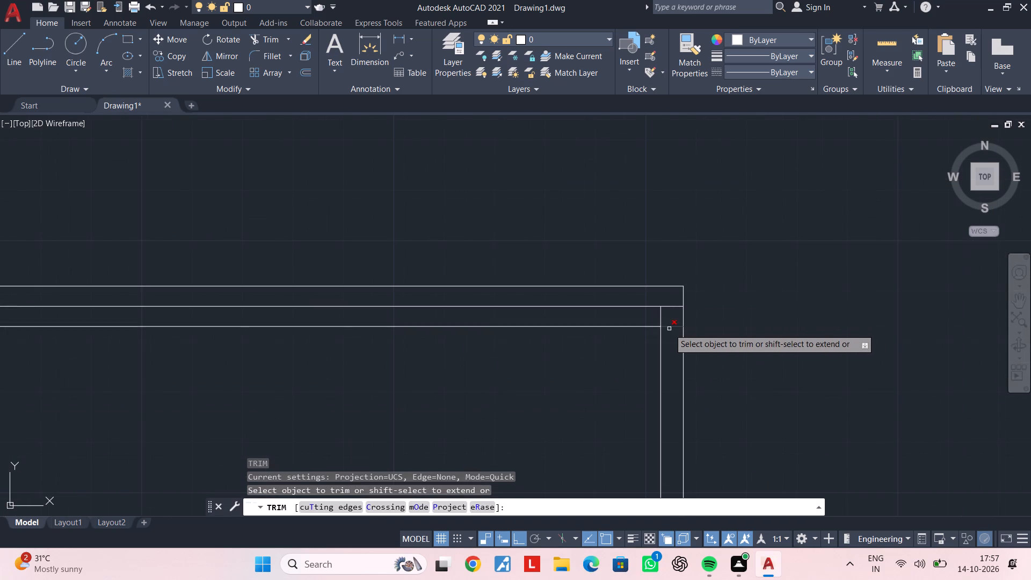
pyautogui.click(670, 327)
pyautogui.click(662, 320)
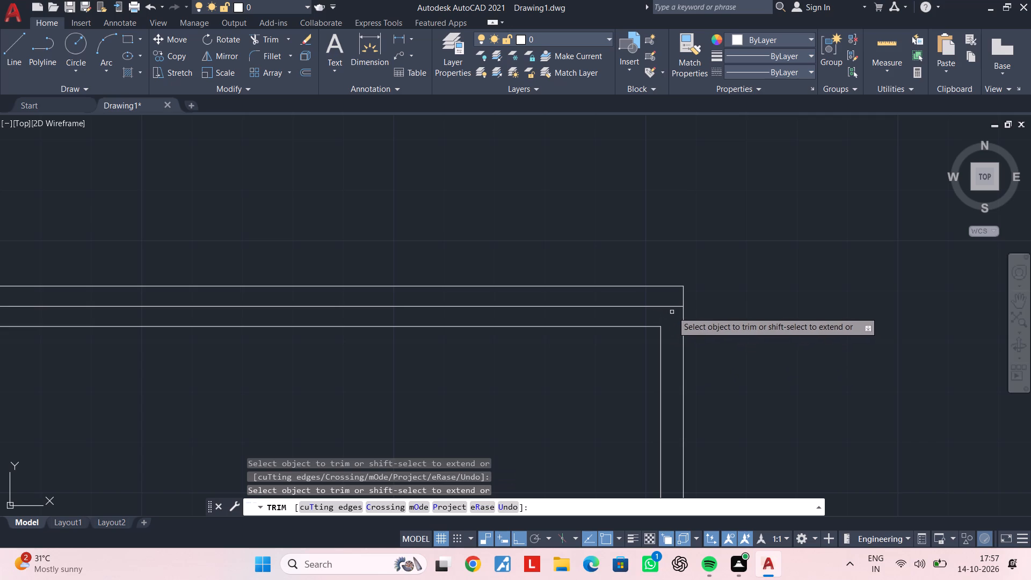
pyautogui.press('Escape')
pyautogui.press('Escape')
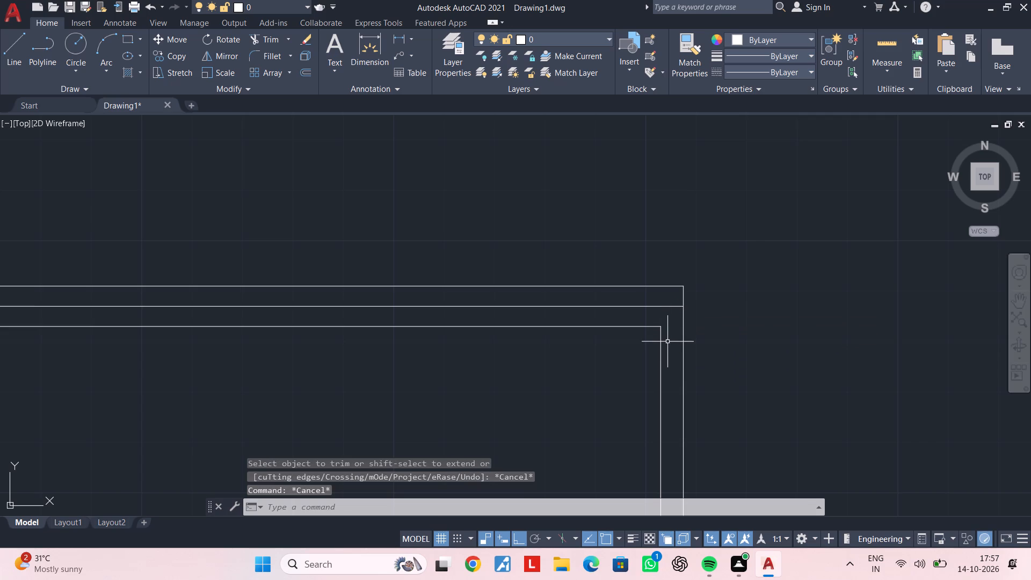
pyautogui.press('Escape')
pyautogui.press('Escape')
# Draw a vertical line midway inside the east wall from the north wall's middle line down to the cross wall's north edge.
pyautogui.scroll(-2, 646, 388)
pyautogui.moveTo(647, 376); pyautogui.dragTo(638, 264, button='middle')
pyautogui.press('Escape')
pyautogui.press('Escape')
pyautogui.press('l')
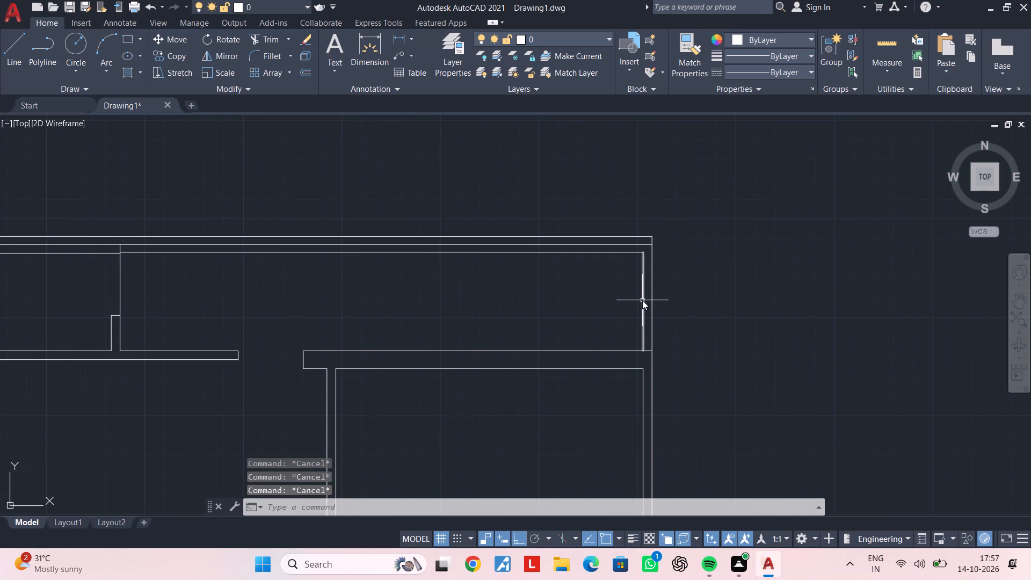
pyautogui.press('space')
pyautogui.scroll(2, 641, 241)
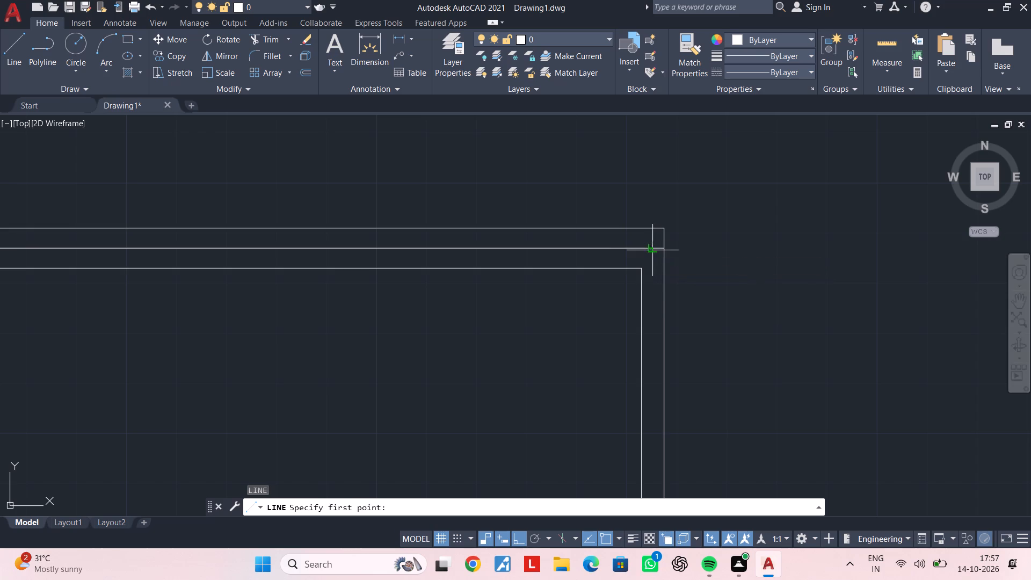
pyautogui.click(652, 250)
pyautogui.moveTo(663, 366); pyautogui.dragTo(655, 261, button='middle')
pyautogui.click(646, 411)
pyautogui.press('Escape')
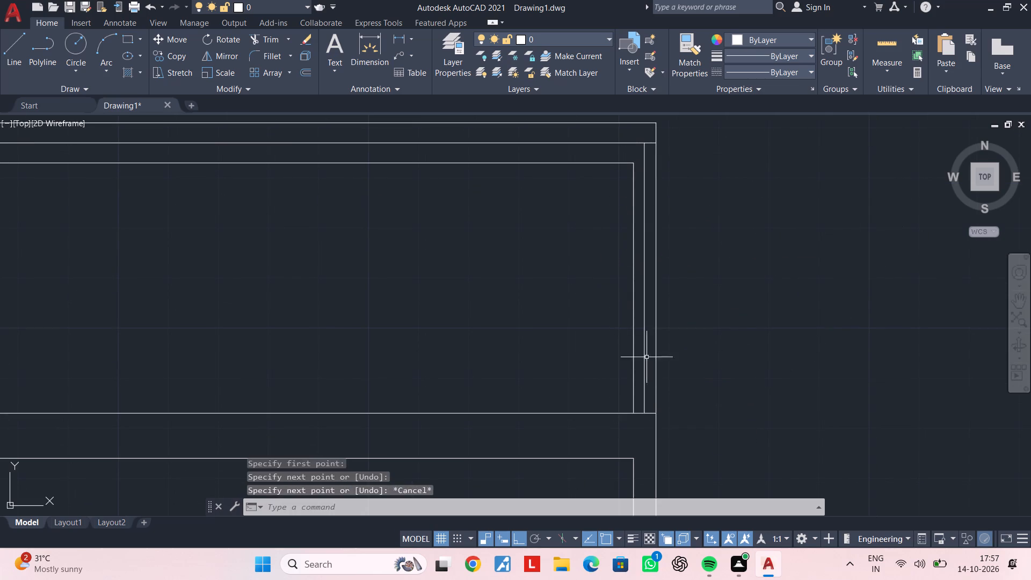
pyautogui.press('Escape')
# Trim the short end of the north wall's middle line east of the new vertical line.
pyautogui.moveTo(643, 301); pyautogui.dragTo(642, 369, button='middle')
pyautogui.press('Escape')
pyautogui.press('Escape')
pyautogui.press('t')
pyautogui.press('r')
pyautogui.press('space')
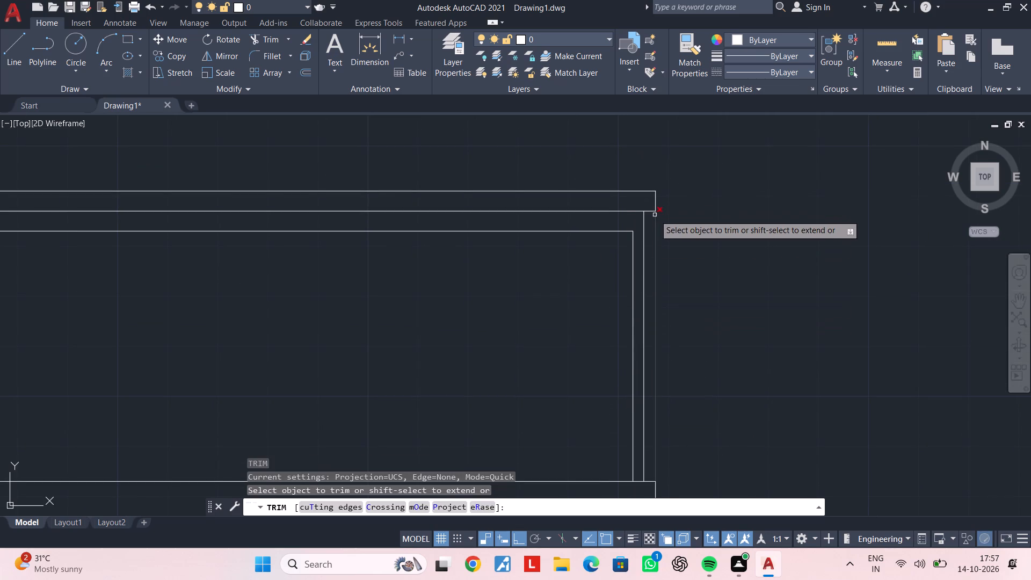
pyautogui.click(652, 212)
# Extend the east side line of the northwest room up to the topmost line of the north wall.
pyautogui.scroll(-3, 415, 382)
pyautogui.moveTo(470, 372); pyautogui.dragTo(771, 366, button='middle')
pyautogui.scroll(3, 485, 356)
pyautogui.moveTo(374, 318); pyautogui.dragTo(604, 320, button='middle')
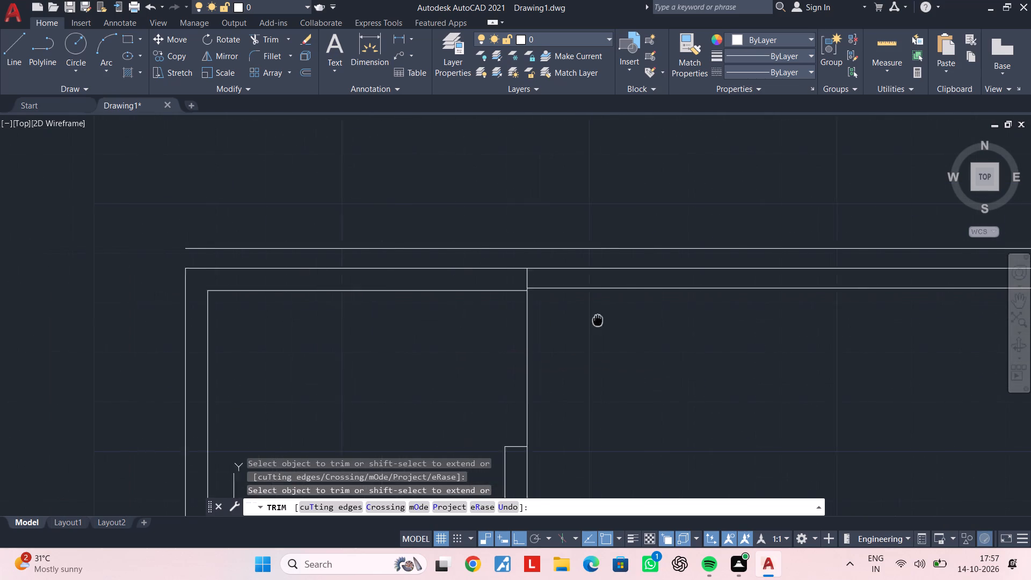
pyautogui.moveTo(604, 320); pyautogui.dragTo(609, 320, button='middle')
pyautogui.press('Escape')
pyautogui.press('Escape')
pyautogui.write('ex')
pyautogui.press('space')
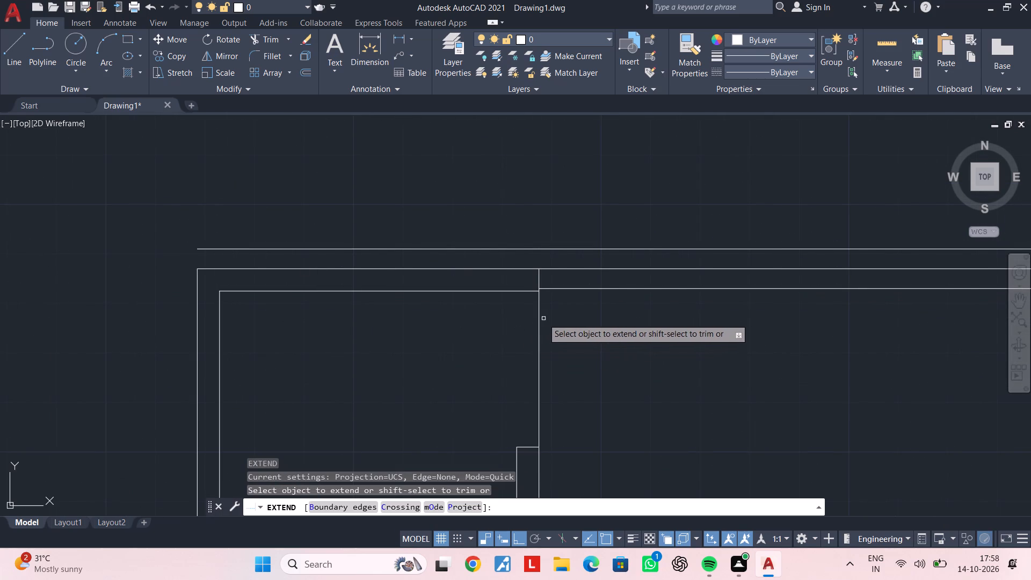
pyautogui.click(539, 318)
pyautogui.press('Escape')
pyautogui.press('Escape')
pyautogui.press('Escape')
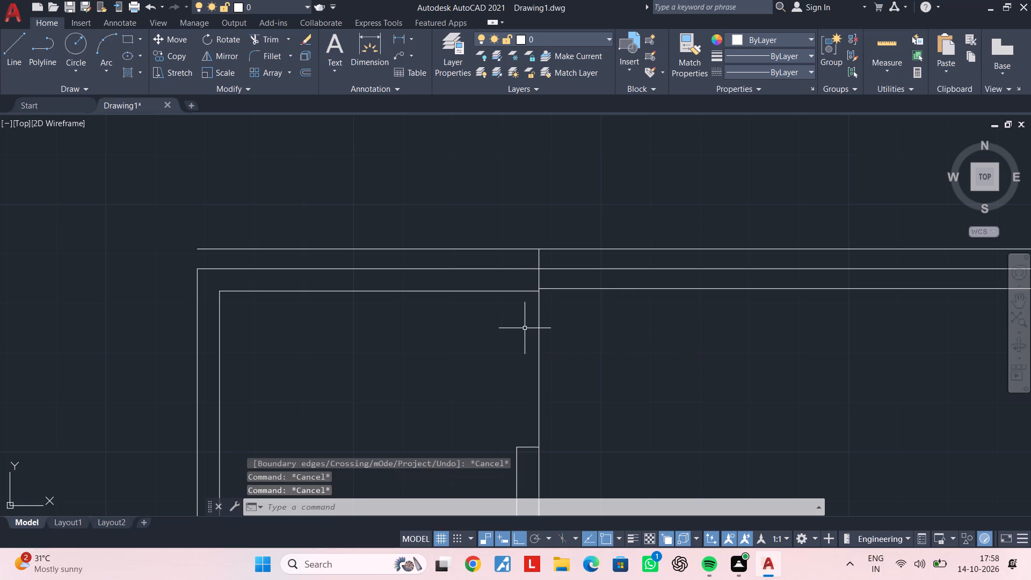
pyautogui.press('Escape')
pyautogui.press('Escape')
pyautogui.press('Escape')
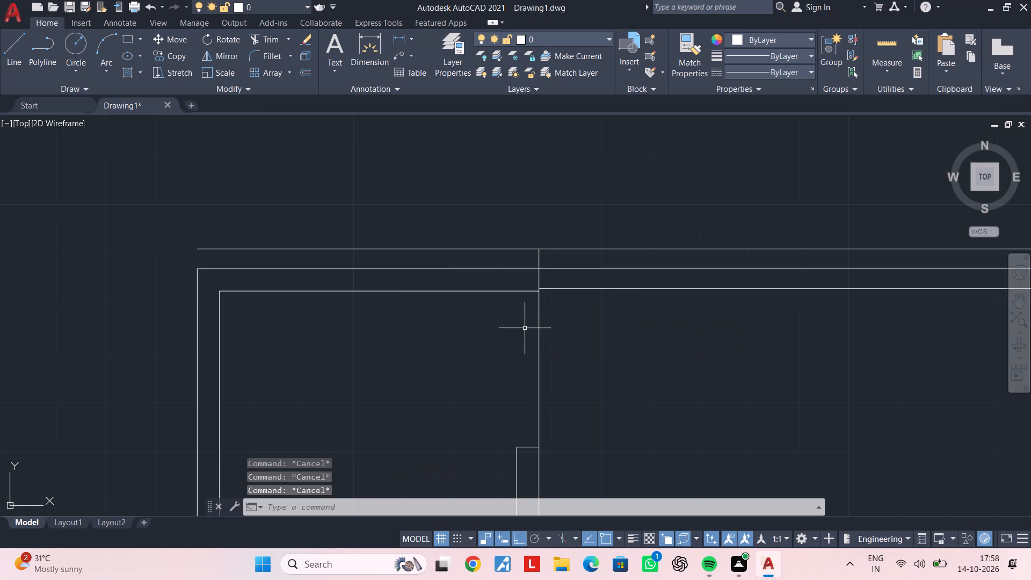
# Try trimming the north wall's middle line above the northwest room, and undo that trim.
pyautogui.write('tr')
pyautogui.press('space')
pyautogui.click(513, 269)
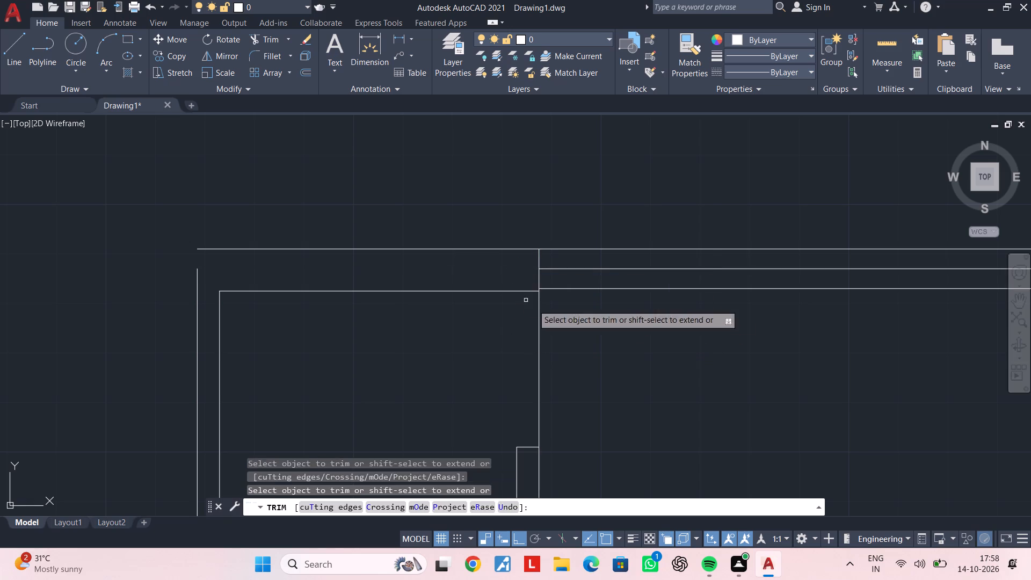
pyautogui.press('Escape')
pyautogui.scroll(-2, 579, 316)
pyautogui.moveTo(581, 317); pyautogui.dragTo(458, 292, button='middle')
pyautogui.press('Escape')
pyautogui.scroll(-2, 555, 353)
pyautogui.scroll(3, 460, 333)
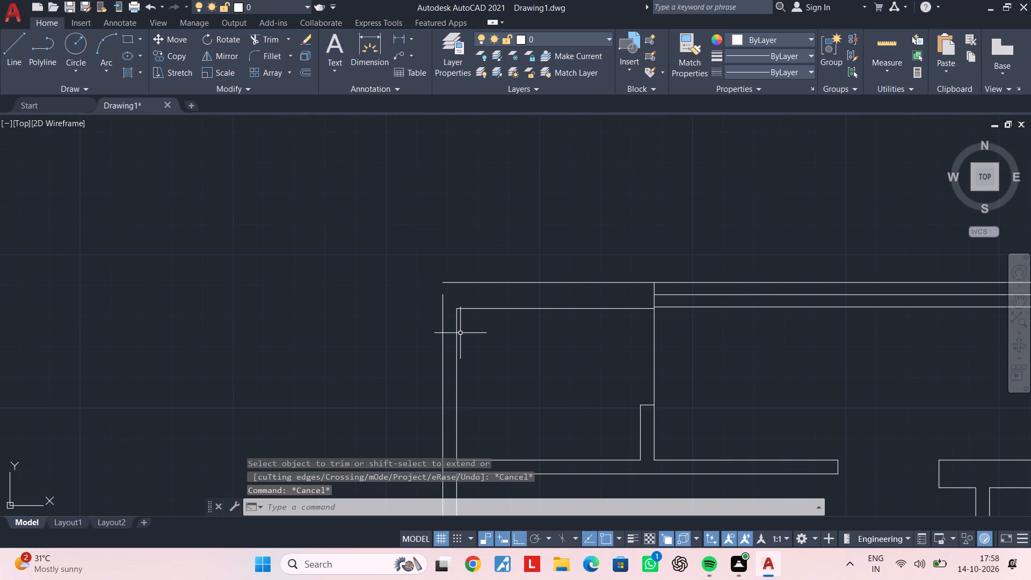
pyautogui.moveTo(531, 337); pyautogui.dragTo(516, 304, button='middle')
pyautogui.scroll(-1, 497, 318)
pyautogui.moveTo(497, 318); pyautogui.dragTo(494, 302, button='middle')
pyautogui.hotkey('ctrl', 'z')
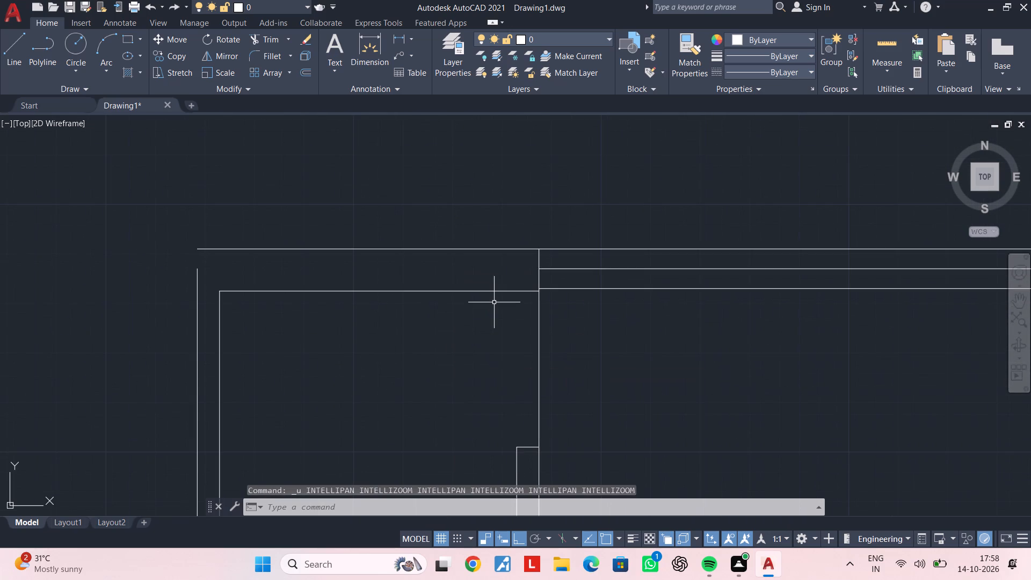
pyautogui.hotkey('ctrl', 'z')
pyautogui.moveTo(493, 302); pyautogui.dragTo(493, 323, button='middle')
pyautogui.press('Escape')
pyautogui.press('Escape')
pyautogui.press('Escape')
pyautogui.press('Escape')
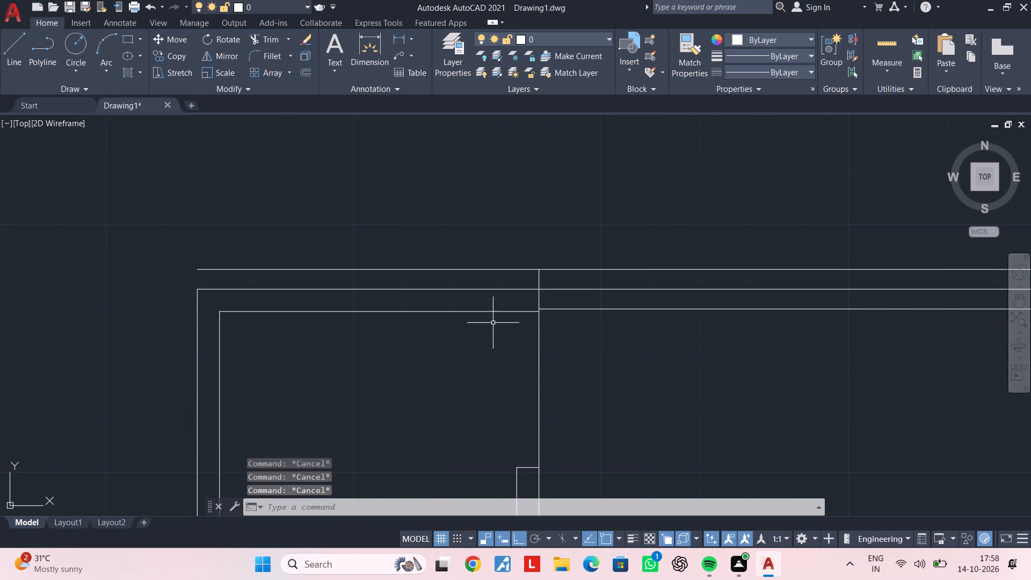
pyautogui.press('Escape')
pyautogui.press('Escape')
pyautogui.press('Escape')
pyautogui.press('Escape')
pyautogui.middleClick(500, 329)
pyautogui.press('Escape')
# Trim the north wall's middle line west of the northwest room's extended east line.
pyautogui.moveTo(529, 329); pyautogui.dragTo(449, 329, button='middle')
pyautogui.press('Escape')
pyautogui.press('Escape')
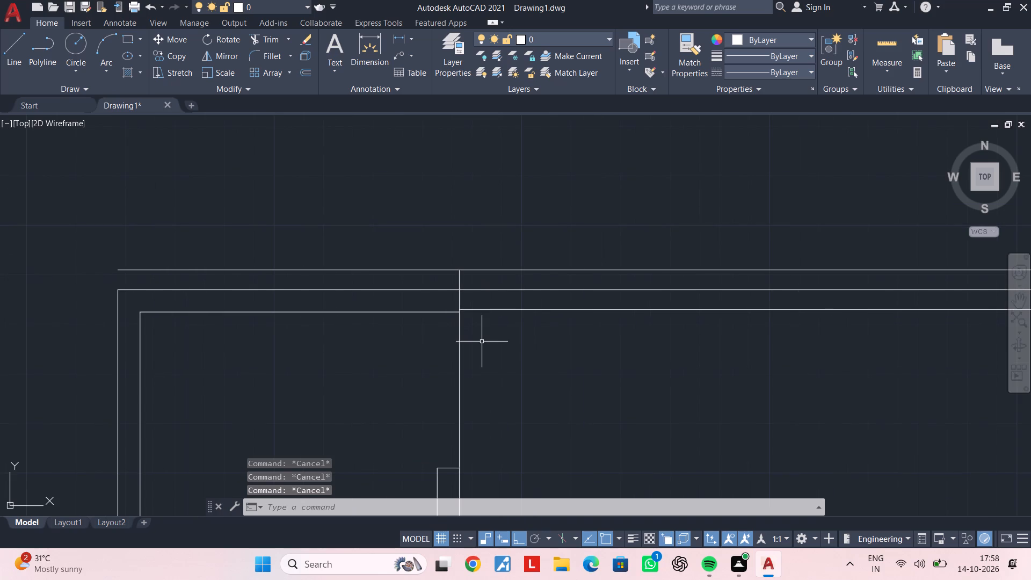
pyautogui.moveTo(575, 354); pyautogui.dragTo(456, 348, button='middle')
pyautogui.scroll(-1, 524, 344)
pyautogui.moveTo(514, 344); pyautogui.dragTo(300, 344, button='middle')
pyautogui.moveTo(304, 344); pyautogui.dragTo(395, 341, button='middle')
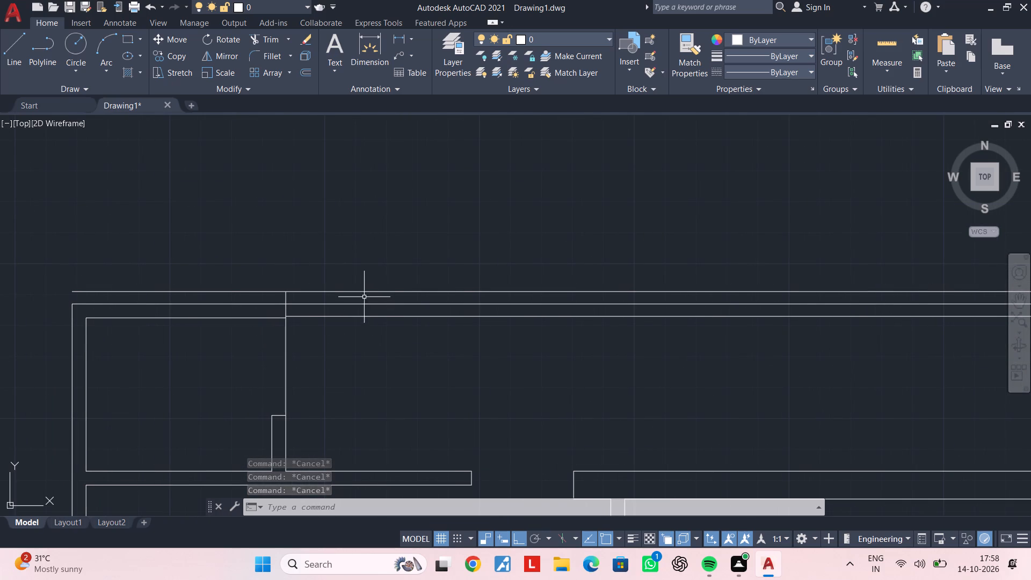
pyautogui.click(355, 303)
pyautogui.press('Escape')
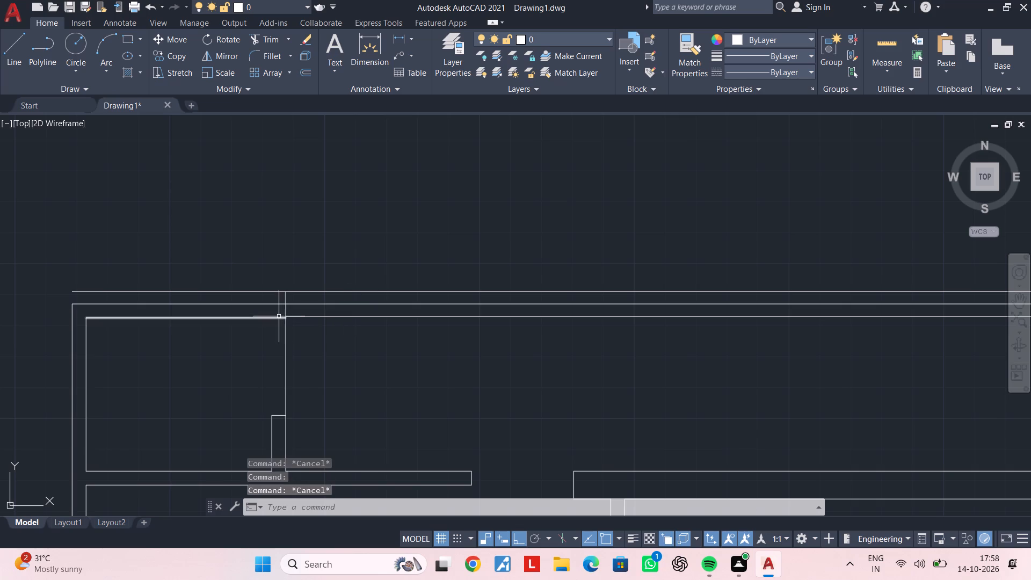
pyautogui.click(303, 305)
pyautogui.press('Escape')
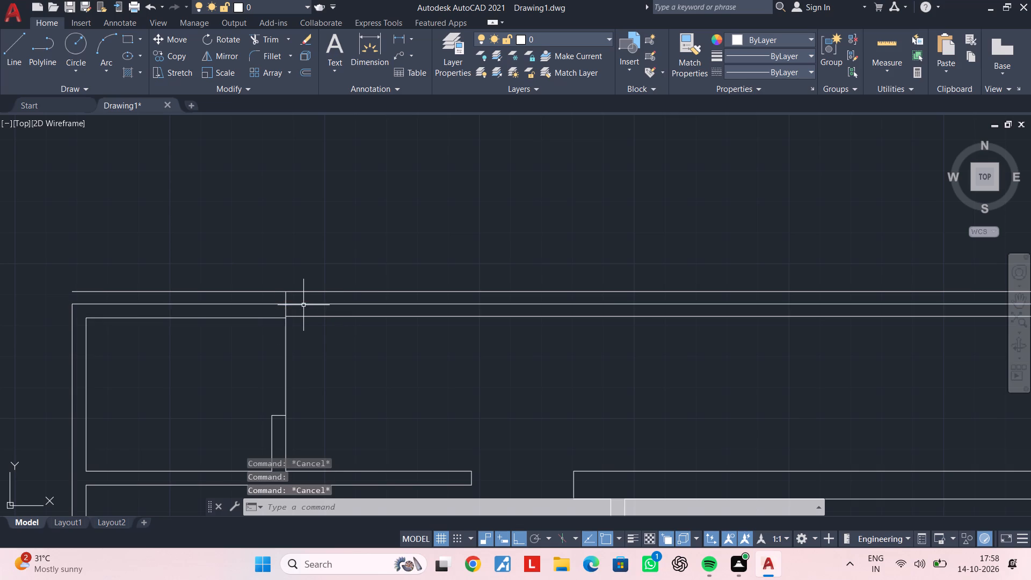
pyautogui.press('Escape')
pyautogui.write('tr')
pyautogui.press('space')
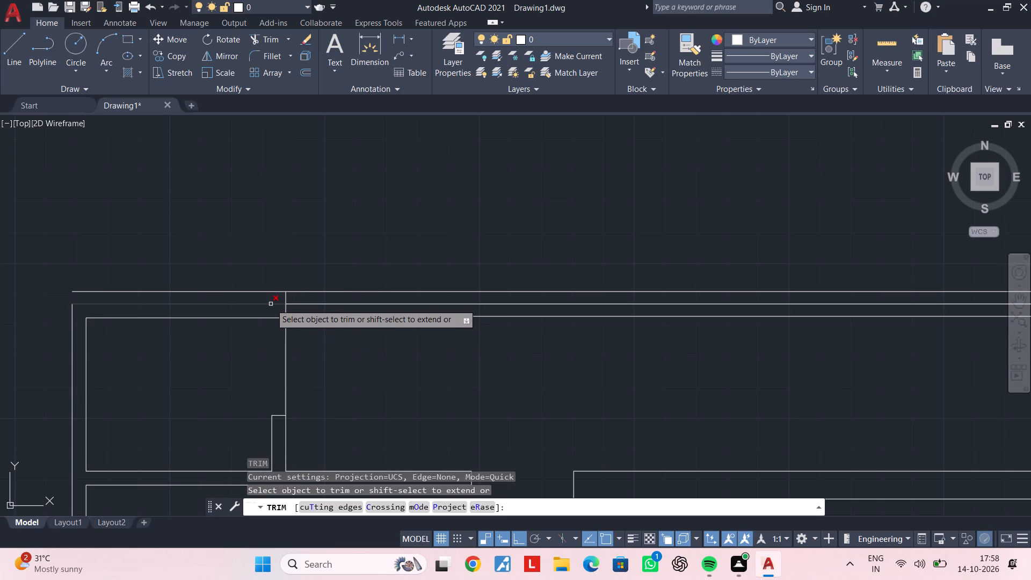
pyautogui.click(271, 304)
pyautogui.press('Escape')
pyautogui.press('Escape')
# Draw a separate horizontal line from the trimmed middle line's west end to the top of the west wall's outer line.
pyautogui.write('l')
pyautogui.press('space')
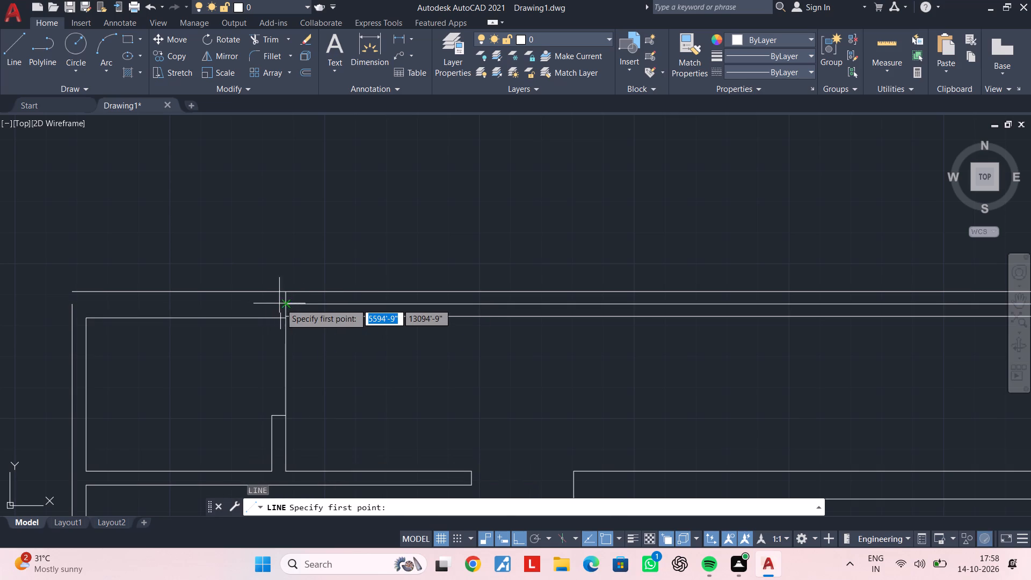
pyautogui.scroll(1, 280, 303)
pyautogui.click(289, 303)
pyautogui.moveTo(115, 309); pyautogui.dragTo(381, 309, button='middle')
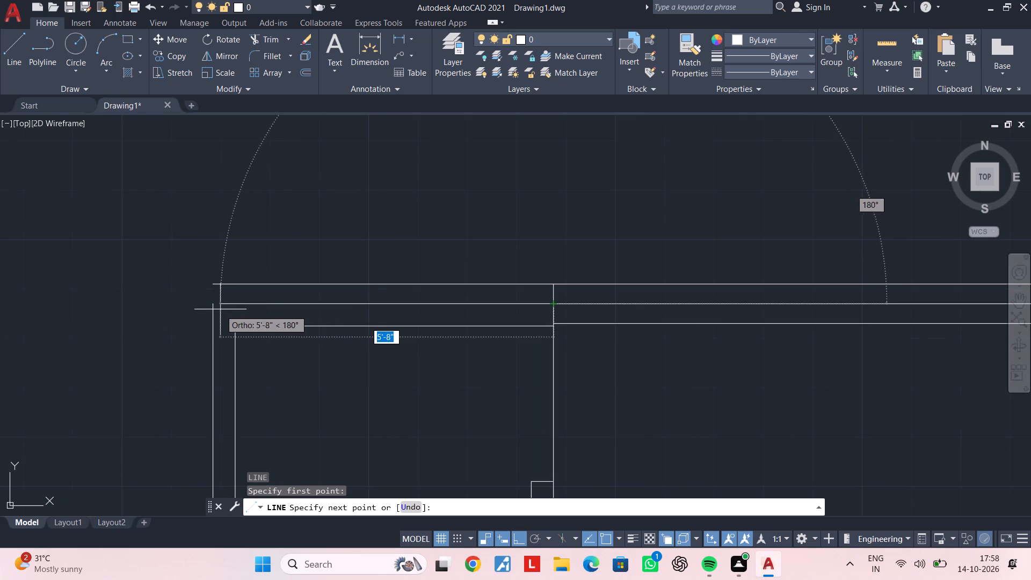
pyautogui.click(213, 307)
pyautogui.press('Escape')
pyautogui.press('Escape')
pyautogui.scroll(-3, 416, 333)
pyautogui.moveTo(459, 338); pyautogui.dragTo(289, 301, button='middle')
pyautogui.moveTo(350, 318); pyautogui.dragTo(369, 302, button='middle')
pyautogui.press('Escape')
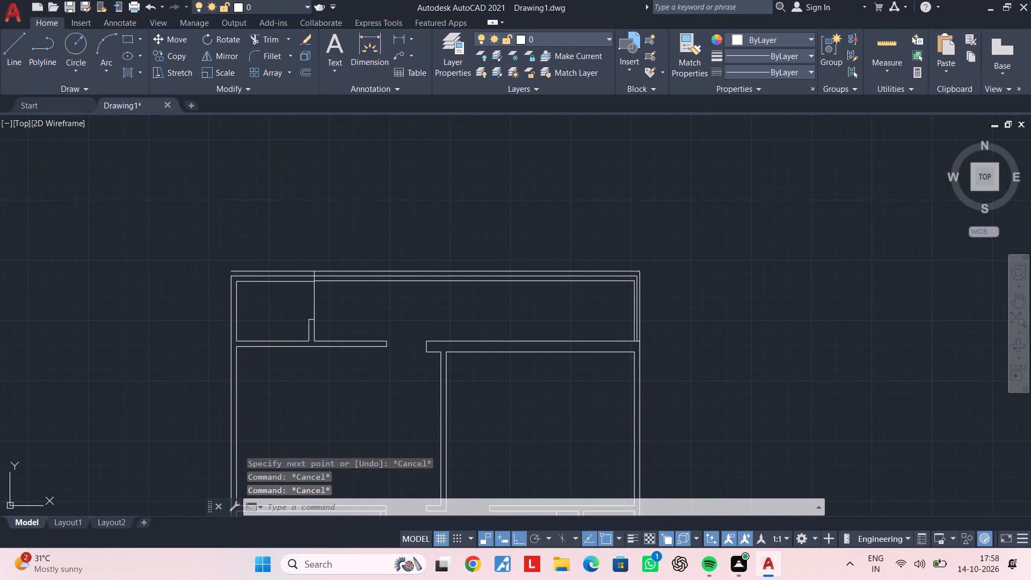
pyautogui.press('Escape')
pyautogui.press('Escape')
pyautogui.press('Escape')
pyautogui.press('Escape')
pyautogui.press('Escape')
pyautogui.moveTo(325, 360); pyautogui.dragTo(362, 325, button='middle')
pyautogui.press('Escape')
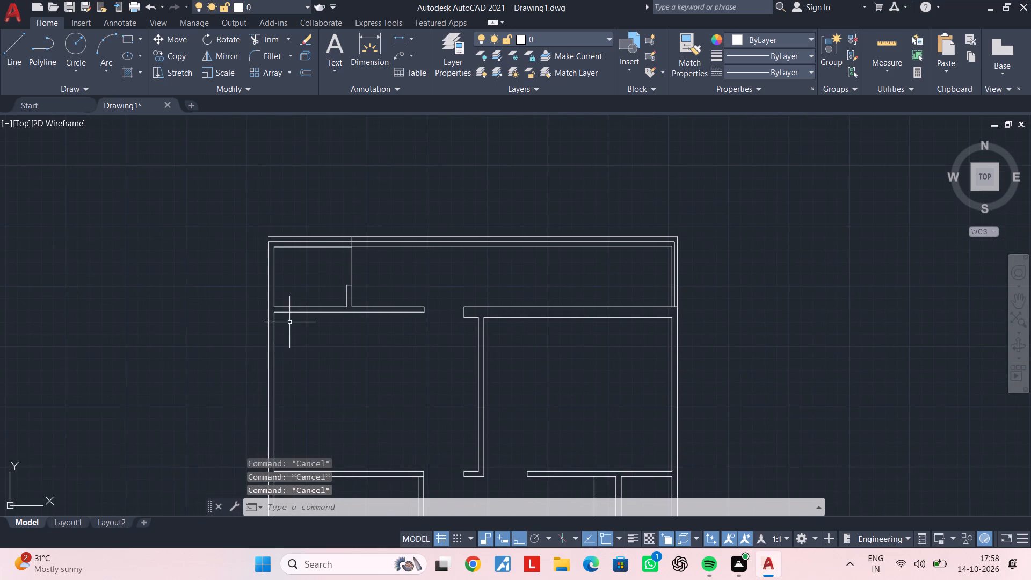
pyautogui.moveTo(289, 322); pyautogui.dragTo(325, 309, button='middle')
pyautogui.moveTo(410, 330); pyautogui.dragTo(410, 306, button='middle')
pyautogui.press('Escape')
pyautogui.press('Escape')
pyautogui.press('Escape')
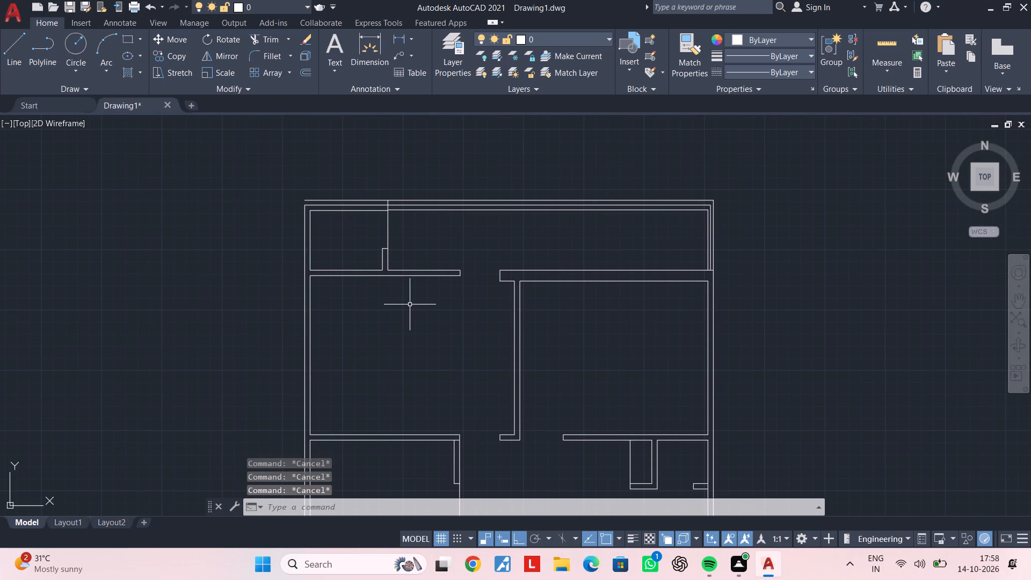
# Examine the whole floor plan and the north wall's line junctions above the northwest room.
pyautogui.press('Escape')
pyautogui.press('Escape')
pyautogui.press('Escape')
pyautogui.press('Escape')
pyautogui.moveTo(410, 305); pyautogui.dragTo(406, 337, button='middle')
pyautogui.moveTo(498, 284); pyautogui.dragTo(489, 291, button='middle')
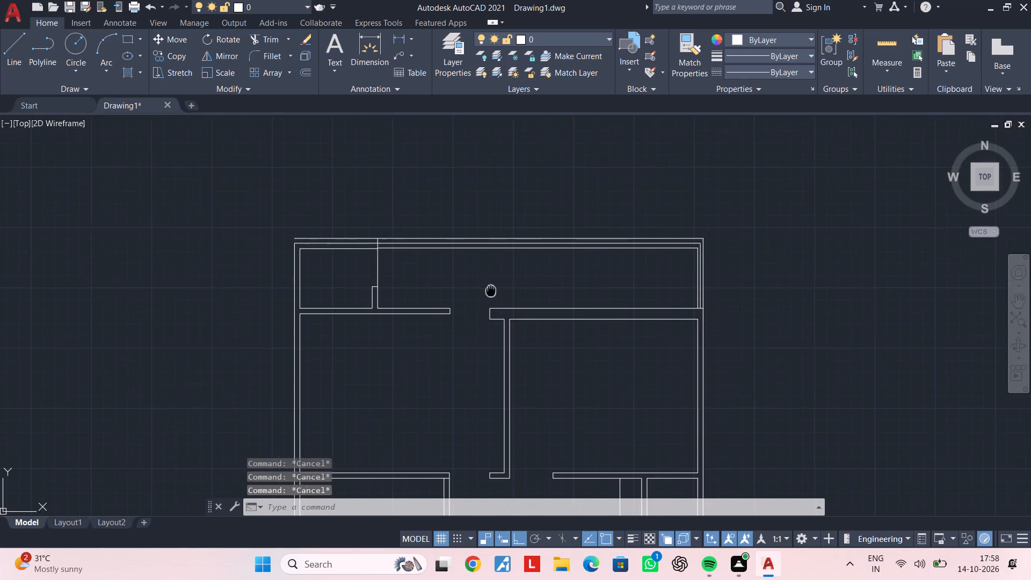
pyautogui.moveTo(489, 291); pyautogui.dragTo(432, 300, button='middle')
pyautogui.scroll(-2, 438, 315)
pyautogui.moveTo(438, 315); pyautogui.dragTo(456, 224, button='middle')
pyautogui.scroll(-1, 453, 301)
pyautogui.moveTo(453, 301); pyautogui.dragTo(492, 292, button='middle')
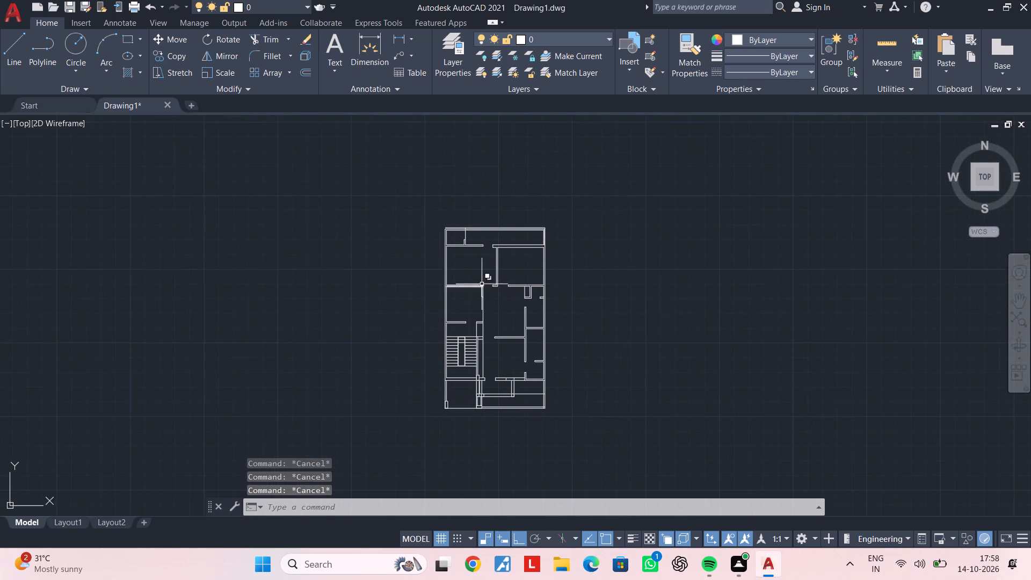
pyautogui.moveTo(482, 284); pyautogui.dragTo(477, 304, button='middle')
pyautogui.moveTo(492, 292); pyautogui.dragTo(486, 312, button='middle')
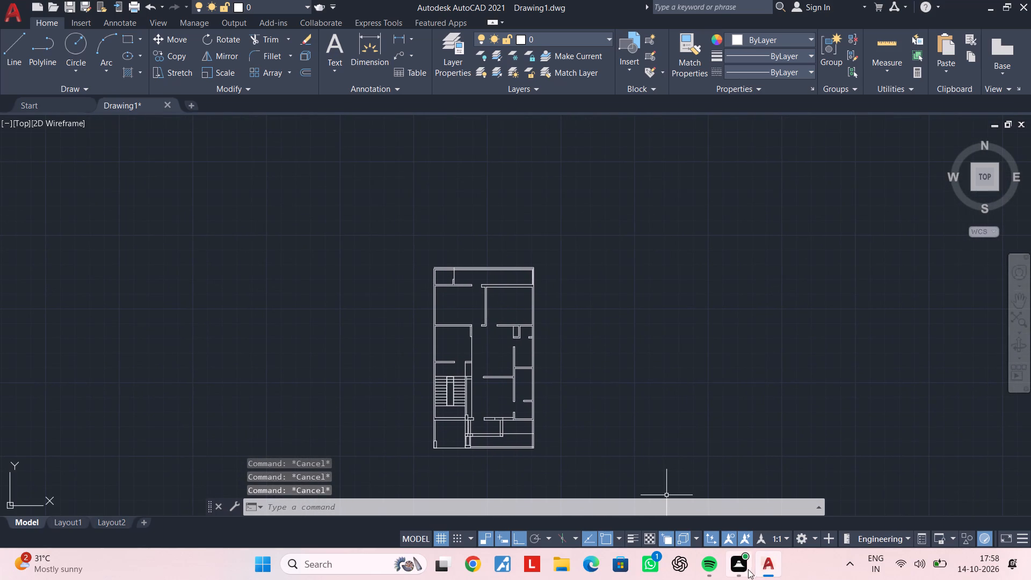
pyautogui.press('Escape')
pyautogui.press('Escape')
pyautogui.scroll(3, 469, 284)
pyautogui.scroll(2, 371, 233)
pyautogui.moveTo(374, 242); pyautogui.dragTo(378, 306, button='middle')
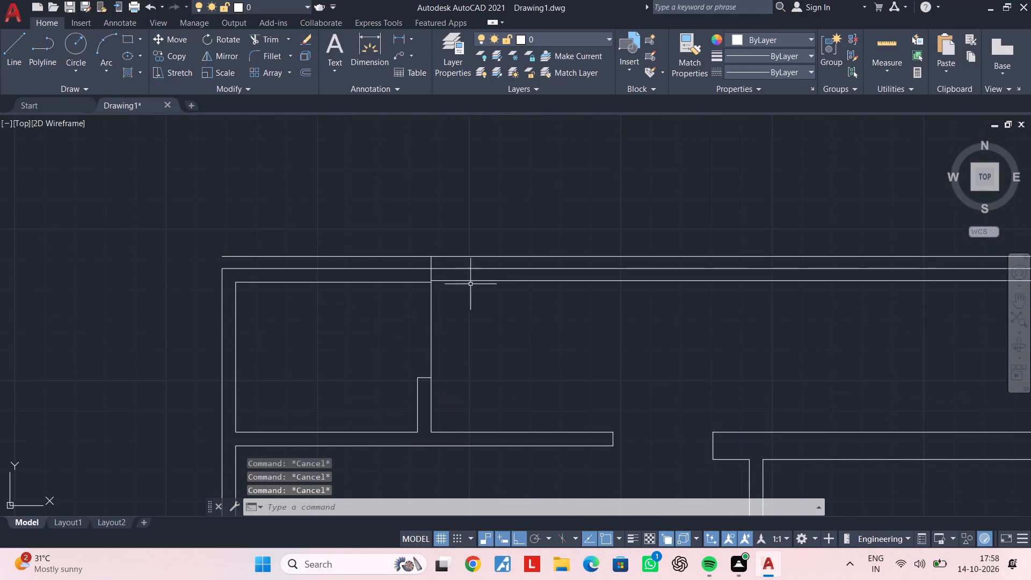
pyautogui.scroll(2, 441, 292)
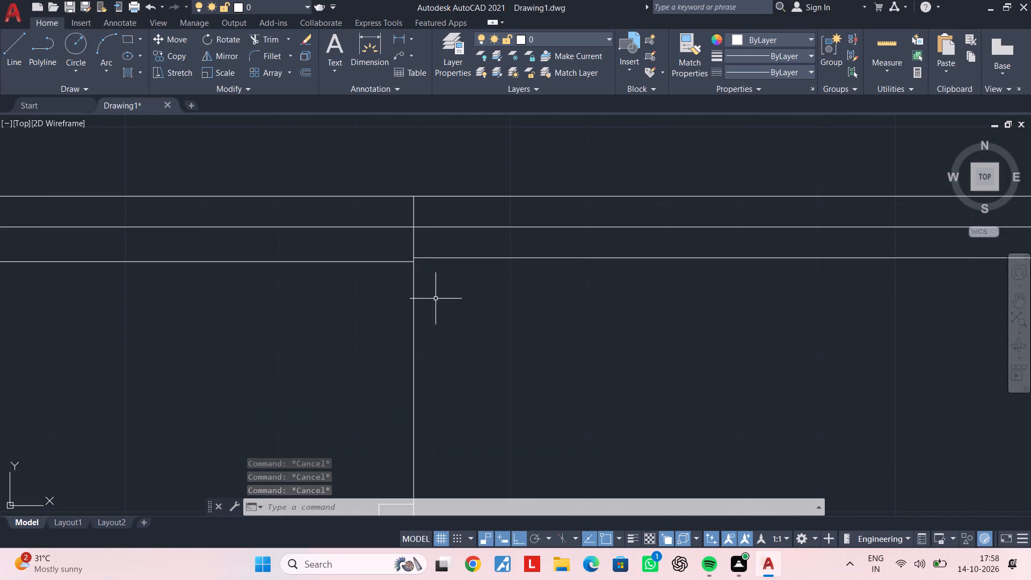
pyautogui.press('Escape')
pyautogui.scroll(-2, 435, 299)
pyautogui.moveTo(544, 301); pyautogui.dragTo(308, 263, button='middle')
pyautogui.scroll(-2, 335, 267)
pyautogui.moveTo(323, 279); pyautogui.dragTo(450, 286, button='middle')
pyautogui.press('Escape')
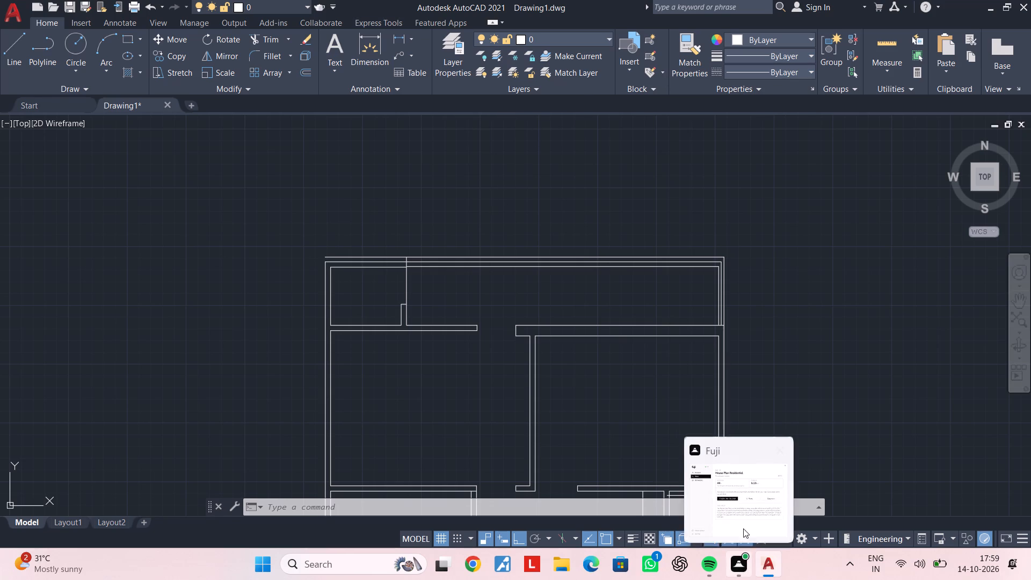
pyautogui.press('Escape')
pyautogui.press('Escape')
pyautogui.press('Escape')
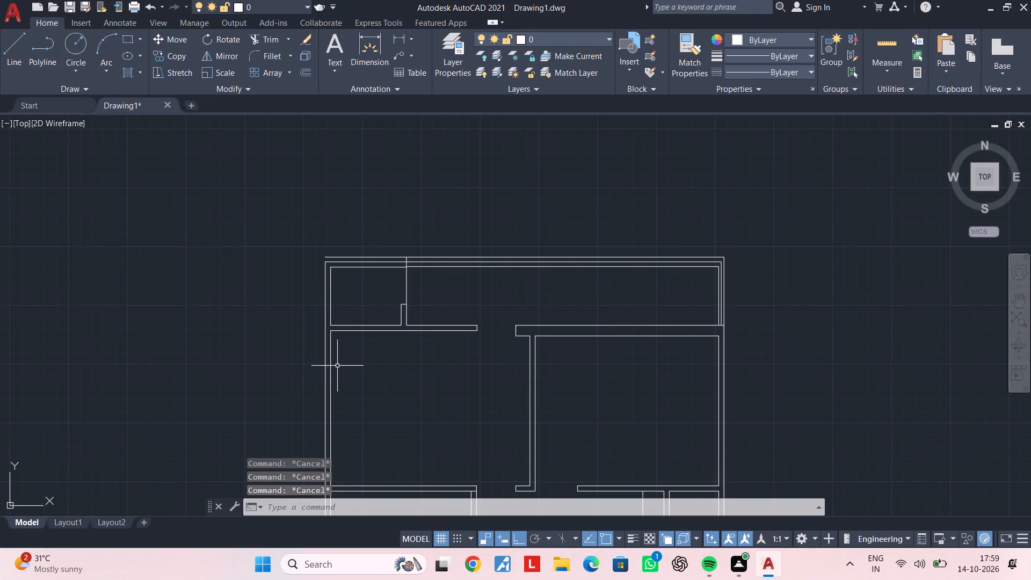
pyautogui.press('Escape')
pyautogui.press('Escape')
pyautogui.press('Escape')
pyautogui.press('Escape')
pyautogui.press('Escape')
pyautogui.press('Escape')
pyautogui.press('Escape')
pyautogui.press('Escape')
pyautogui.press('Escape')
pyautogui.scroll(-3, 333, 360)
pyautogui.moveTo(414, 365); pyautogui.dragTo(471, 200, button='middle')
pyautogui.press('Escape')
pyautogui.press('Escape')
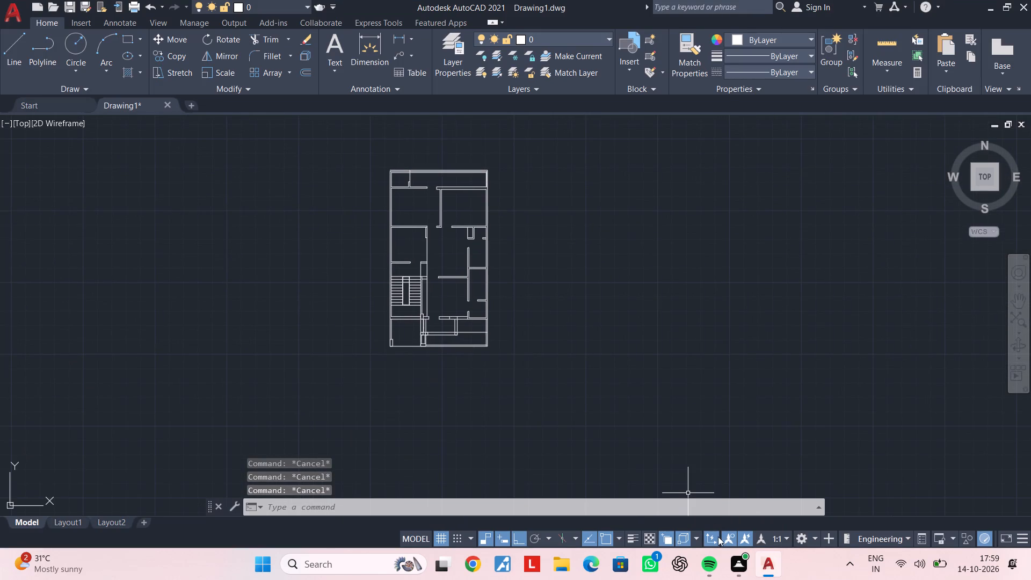
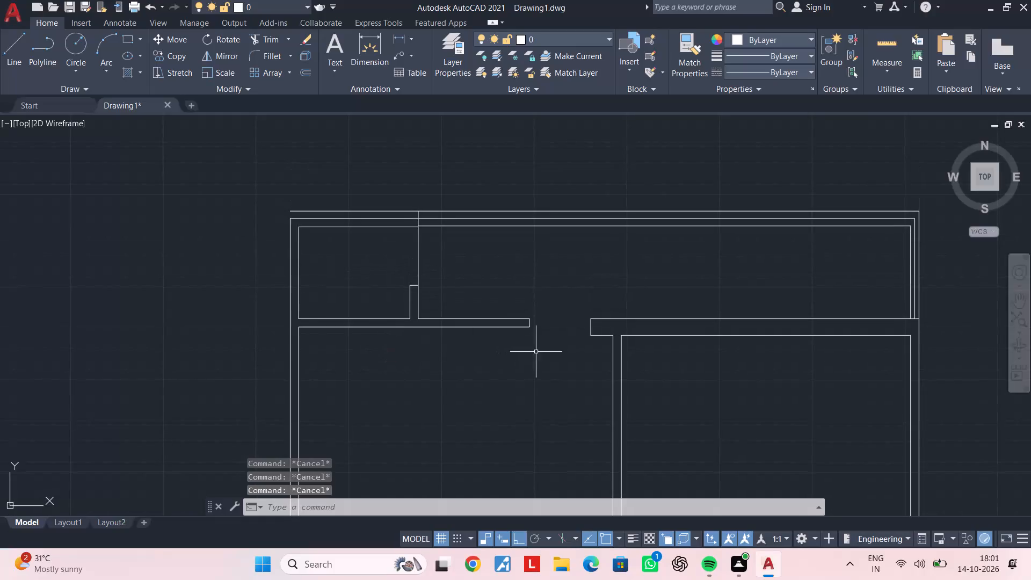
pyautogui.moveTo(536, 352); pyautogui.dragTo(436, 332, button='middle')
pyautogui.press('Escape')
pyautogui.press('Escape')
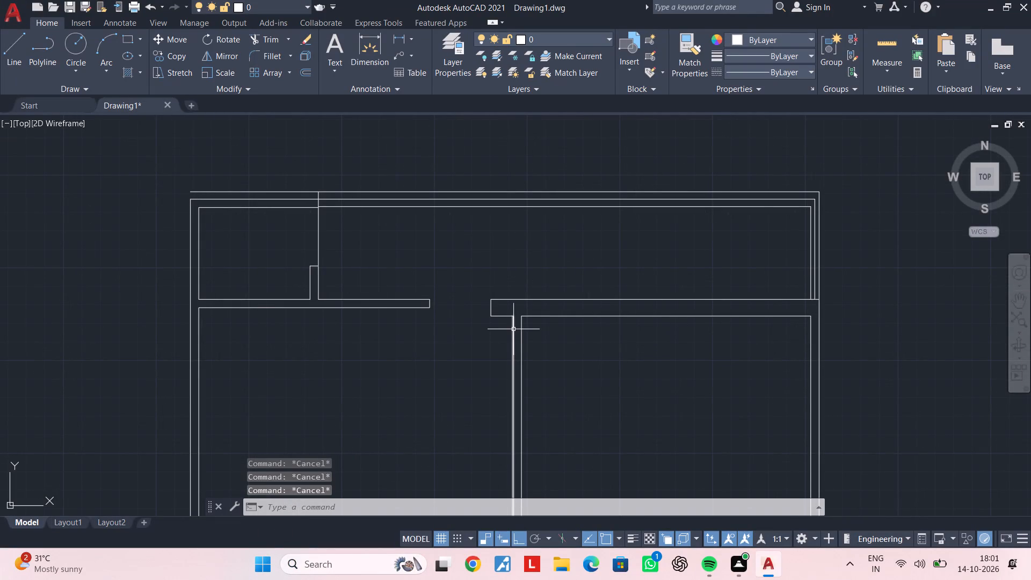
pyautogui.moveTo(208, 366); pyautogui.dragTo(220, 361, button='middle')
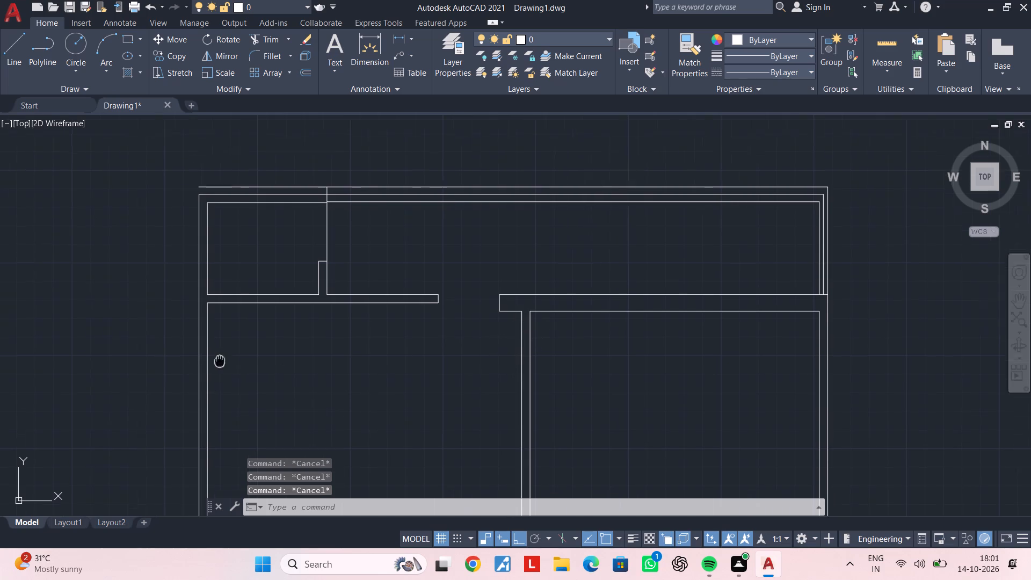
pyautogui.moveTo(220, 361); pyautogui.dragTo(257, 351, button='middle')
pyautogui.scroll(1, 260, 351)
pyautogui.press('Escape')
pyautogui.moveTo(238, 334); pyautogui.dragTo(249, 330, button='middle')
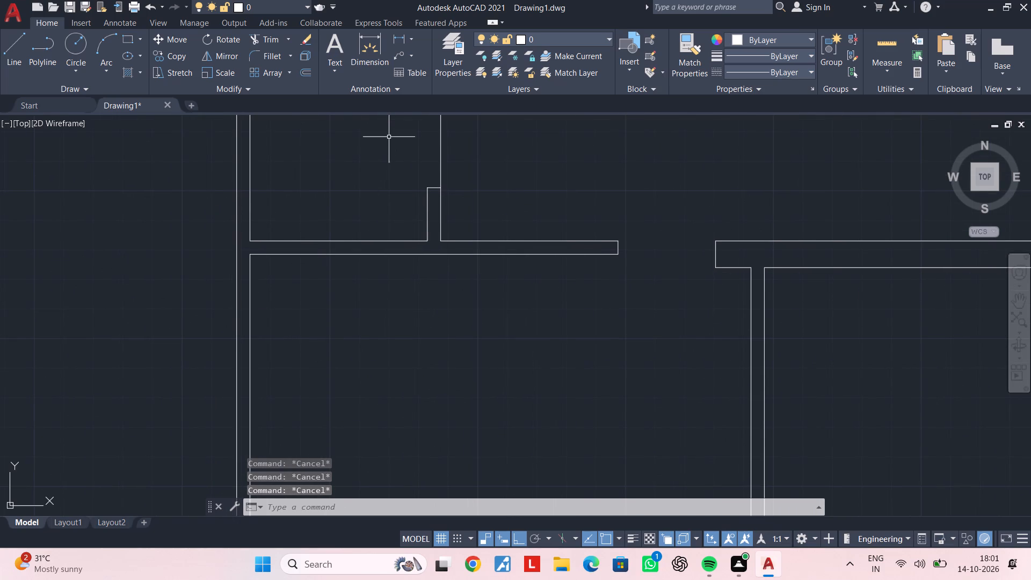
# Create a new layer named Column and set its color to green.
pyautogui.click(456, 51)
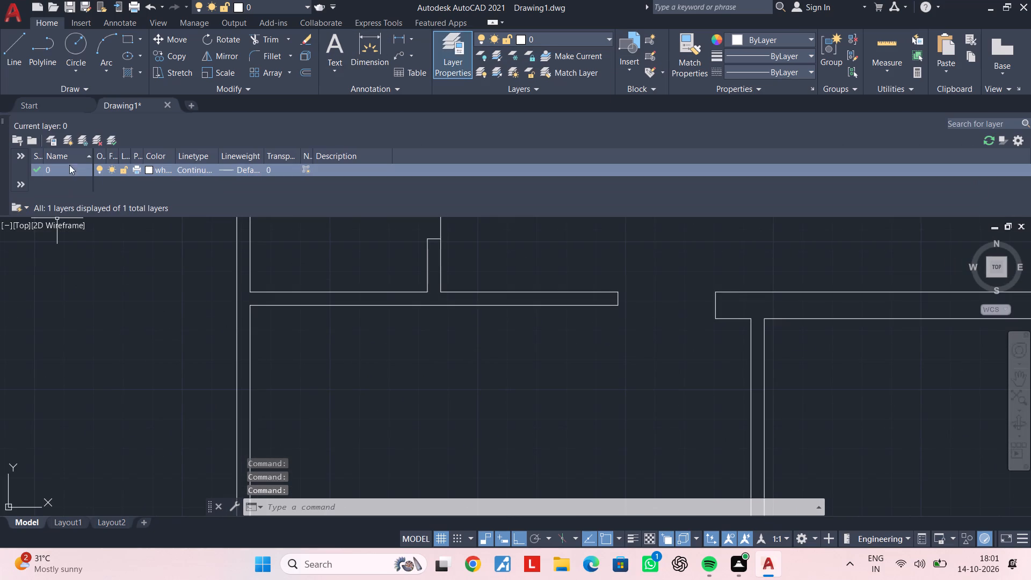
pyautogui.click(69, 142)
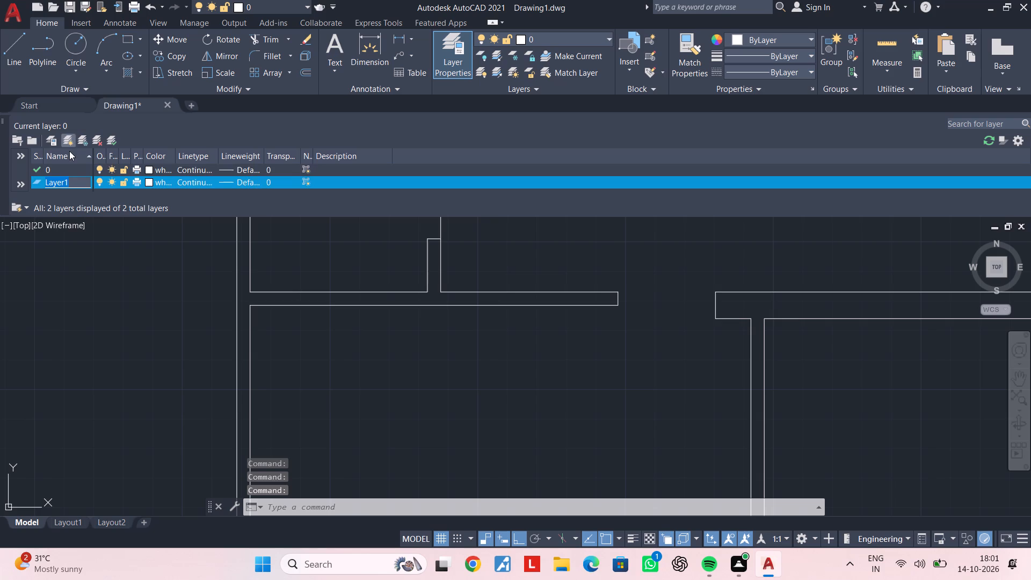
pyautogui.press('BackSpace')
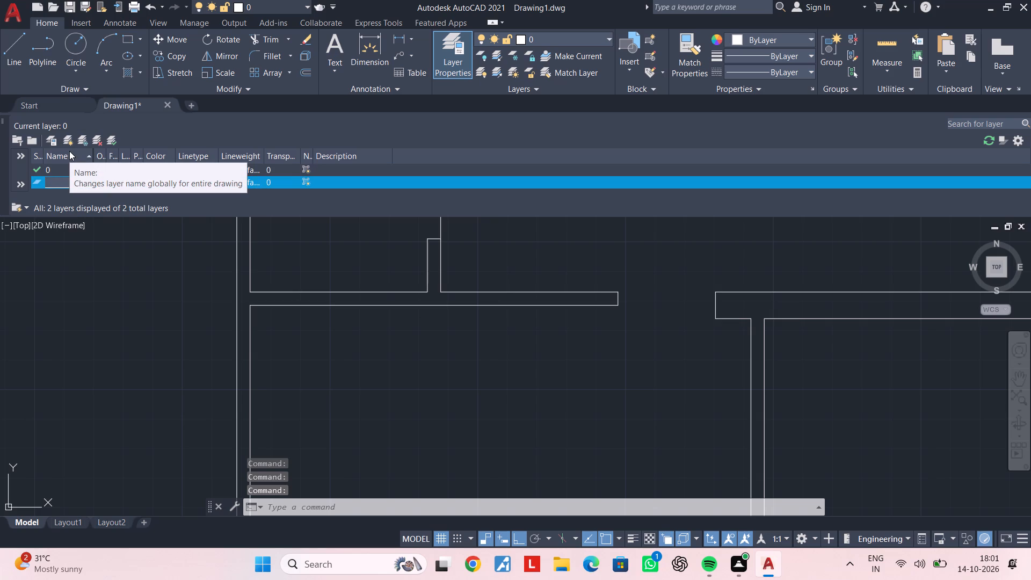
pyautogui.press('c')
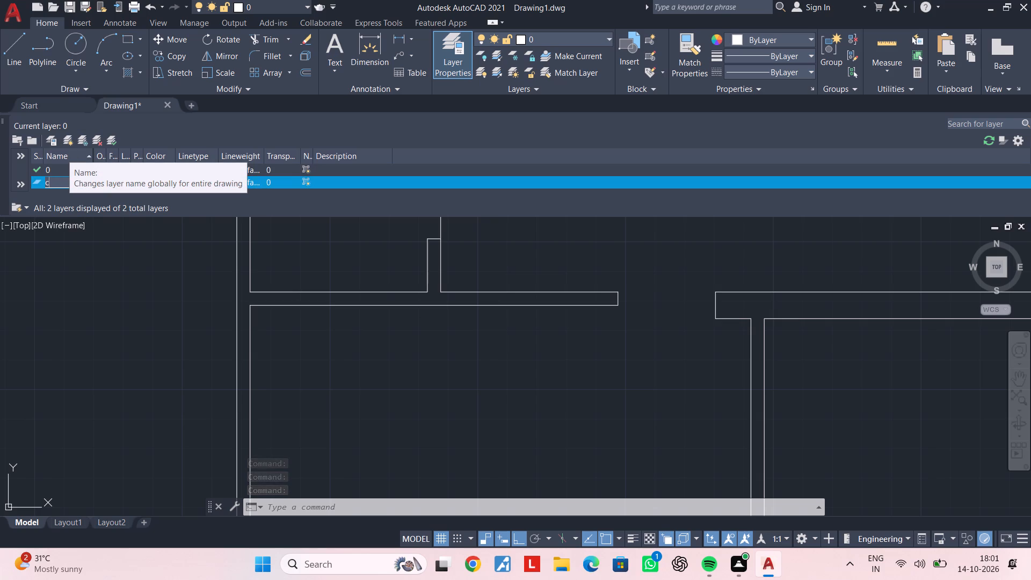
pyautogui.press('BackSpace')
pyautogui.hotkey('shift', 'c')
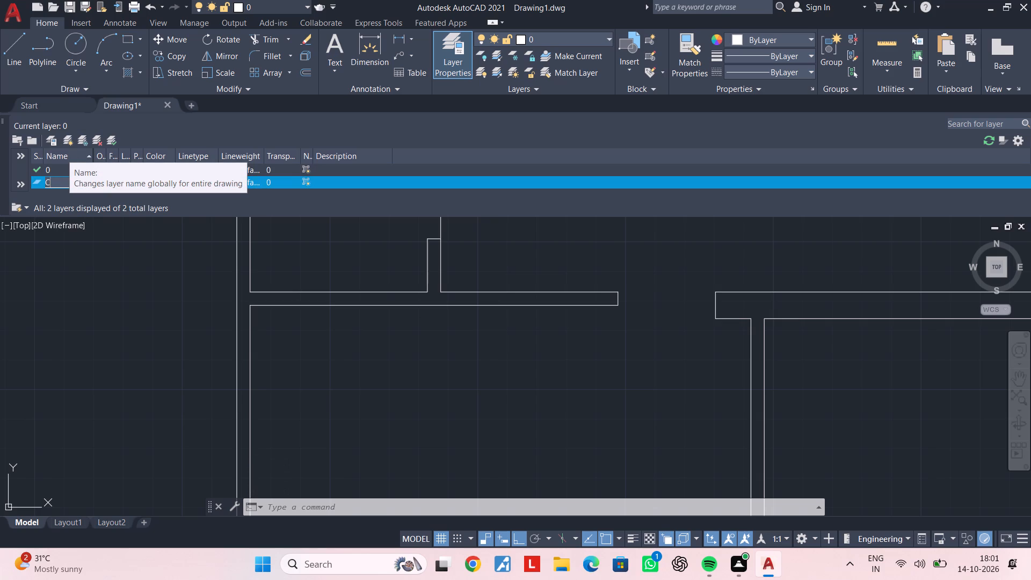
pyautogui.write('olumn')
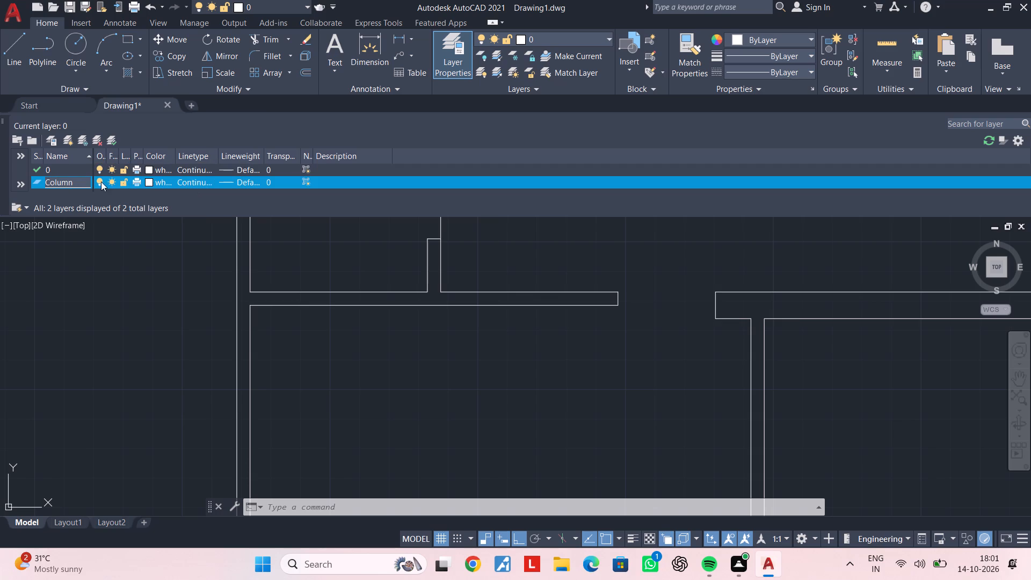
pyautogui.click(146, 182)
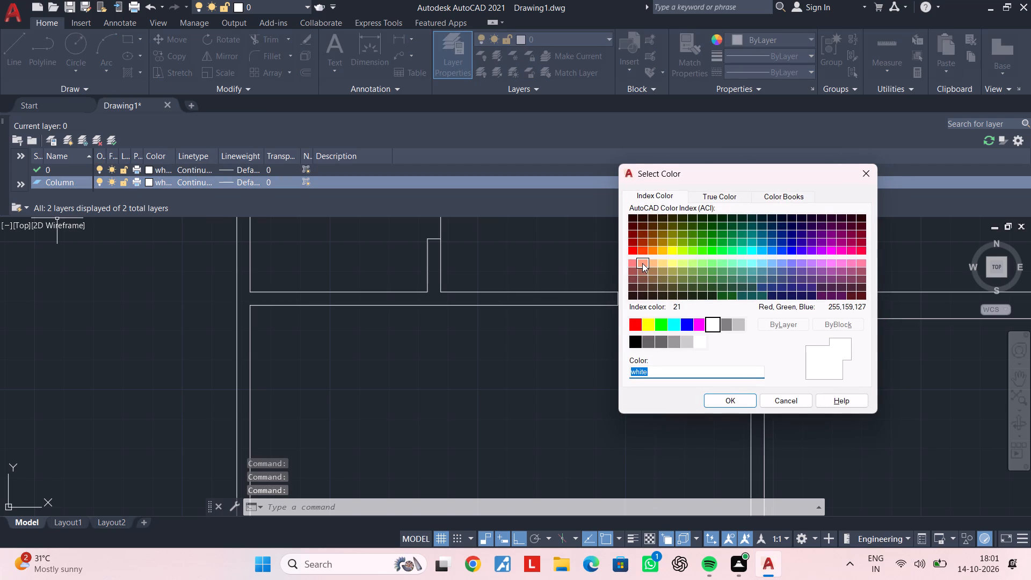
pyautogui.click(660, 321)
pyautogui.click(733, 403)
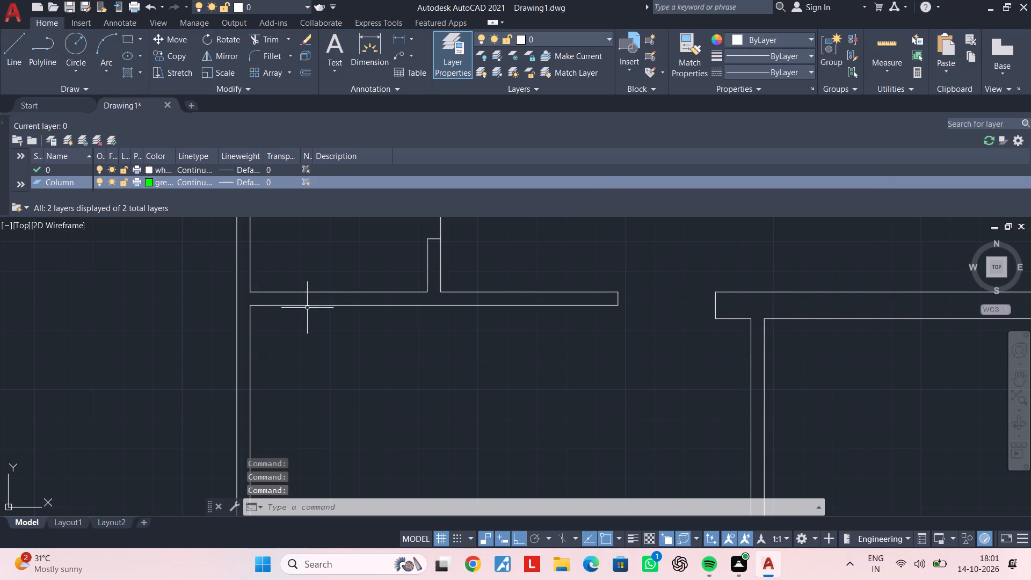
pyautogui.click(4, 124)
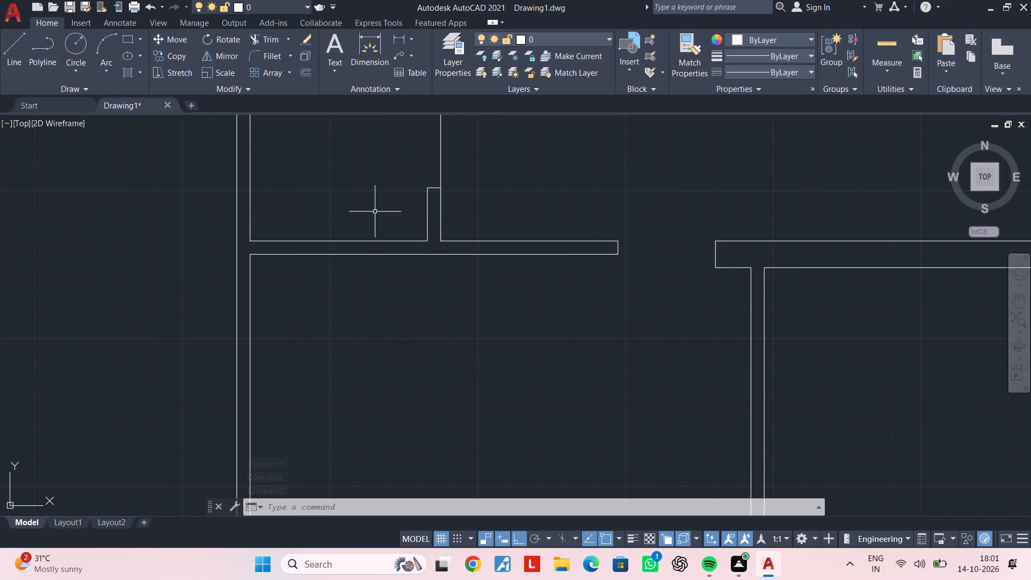
# Draw a 9" by 1'6" column rectangle from the left exterior wall's outer face, level with the top line of the adjoining horizontal wall.
pyautogui.write('rec')
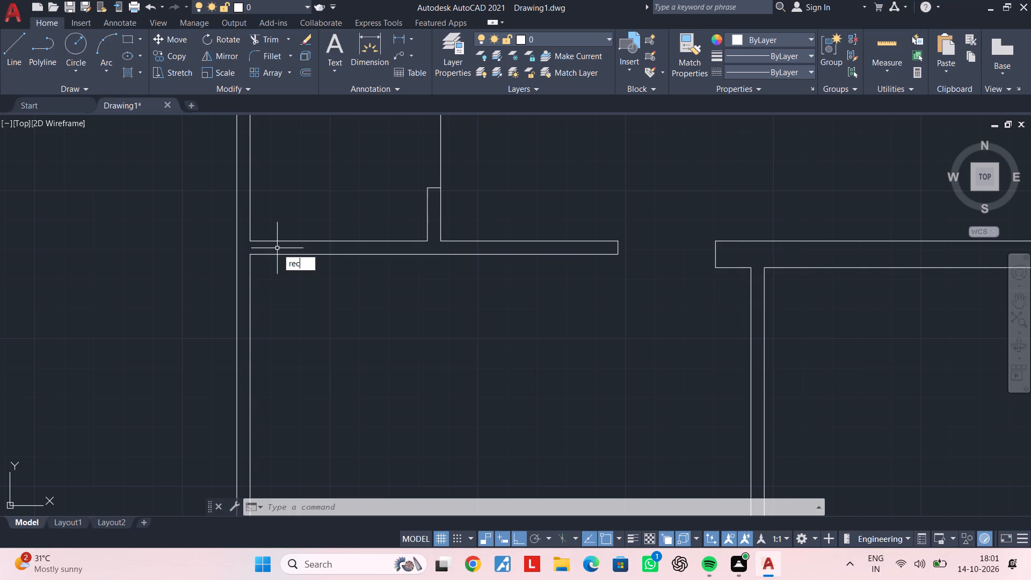
pyautogui.press('space')
pyautogui.scroll(1, 253, 245)
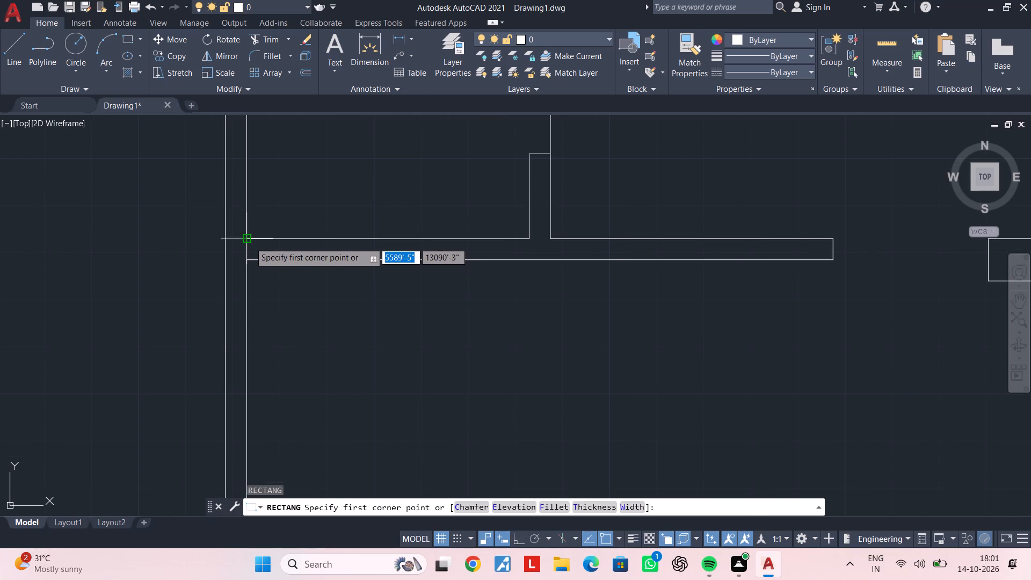
pyautogui.click(250, 242)
pyautogui.press('Escape')
pyautogui.press('space')
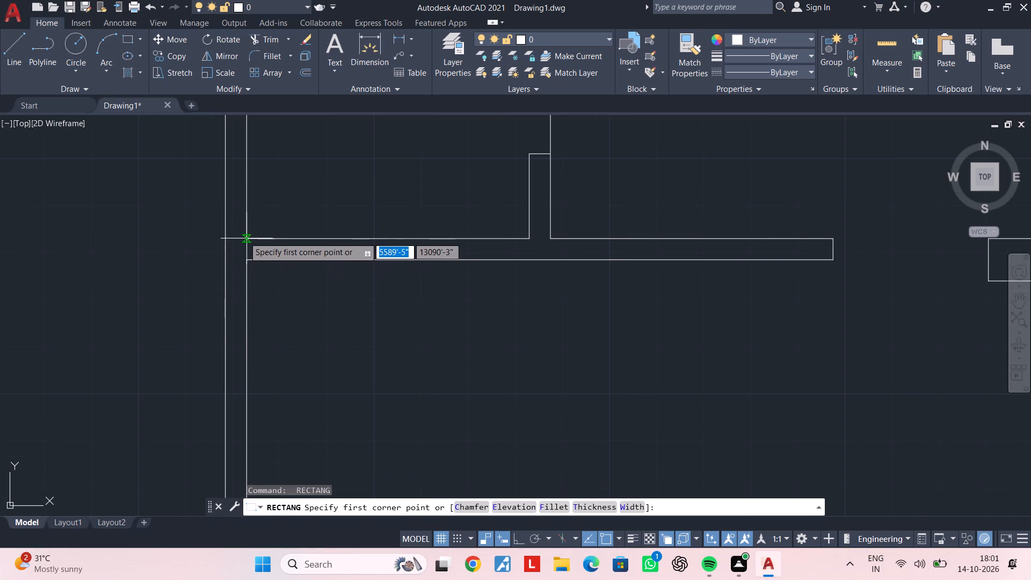
pyautogui.click(225, 238)
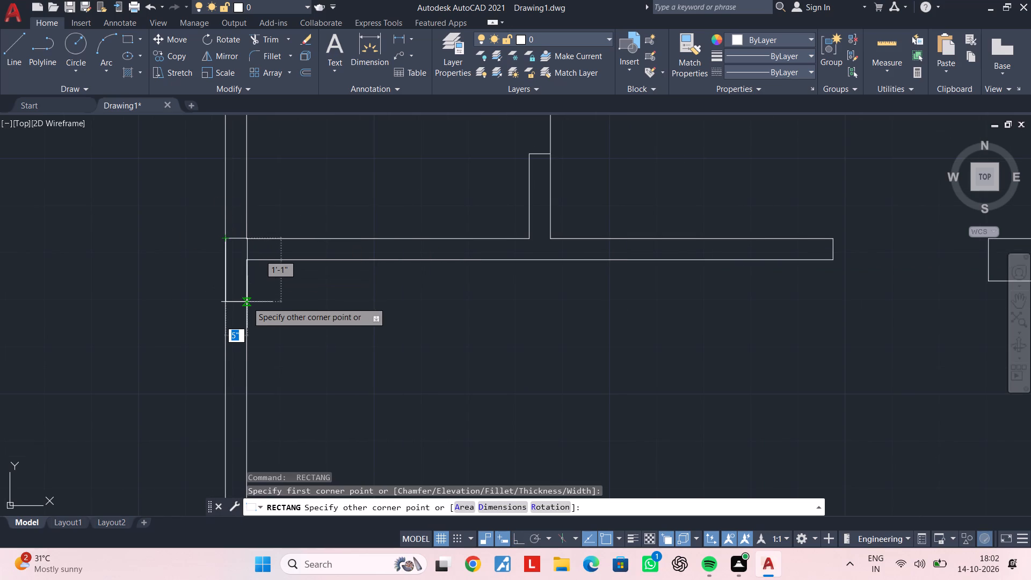
pyautogui.write('d')
pyautogui.press('space')
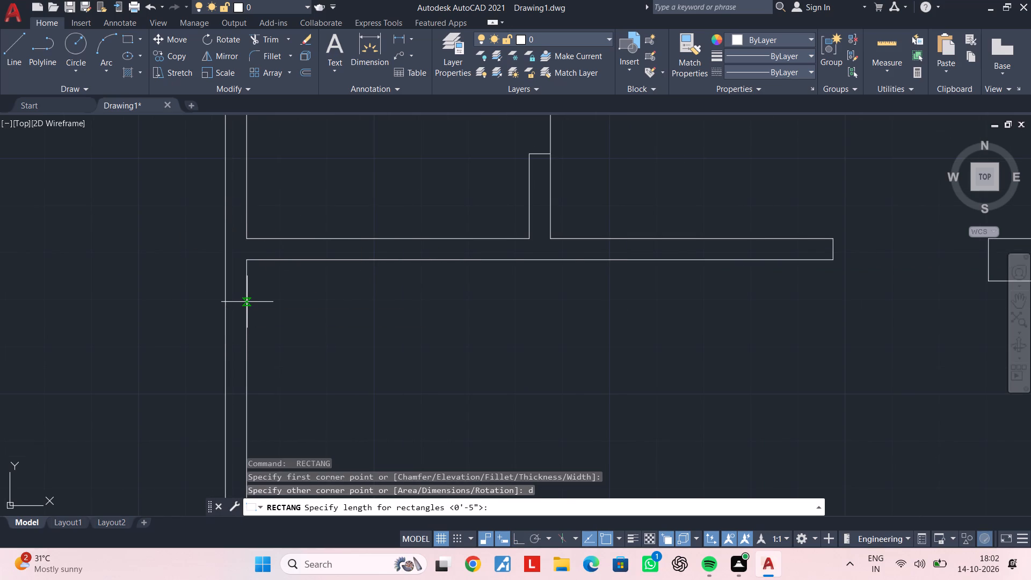
pyautogui.write('9"')
pyautogui.press('Return')
pyautogui.write('1\'6"')
pyautogui.press('Return')
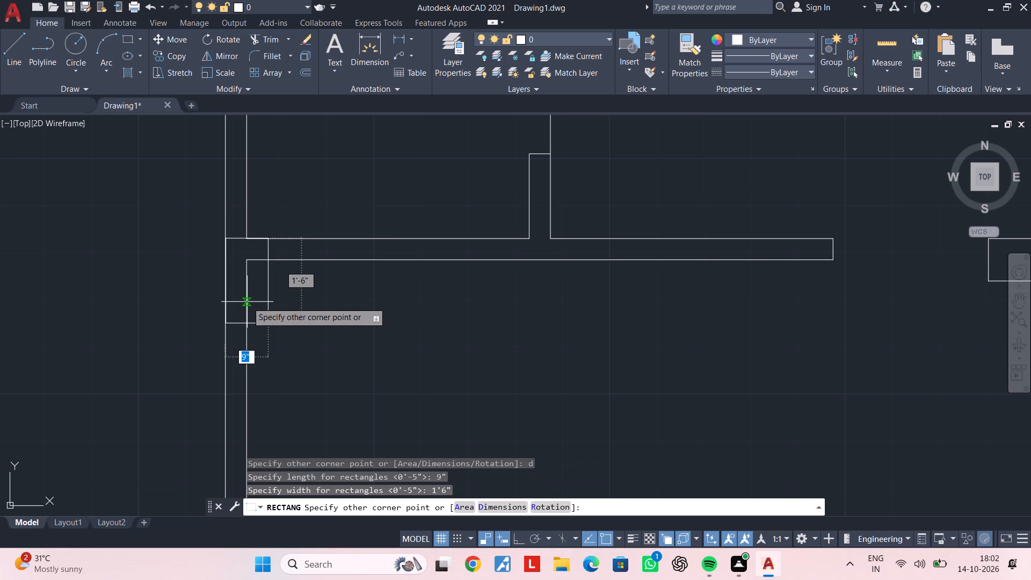
pyautogui.click(265, 307)
pyautogui.press('Escape')
pyautogui.press('Escape')
pyautogui.press('Escape')
pyautogui.press('Escape')
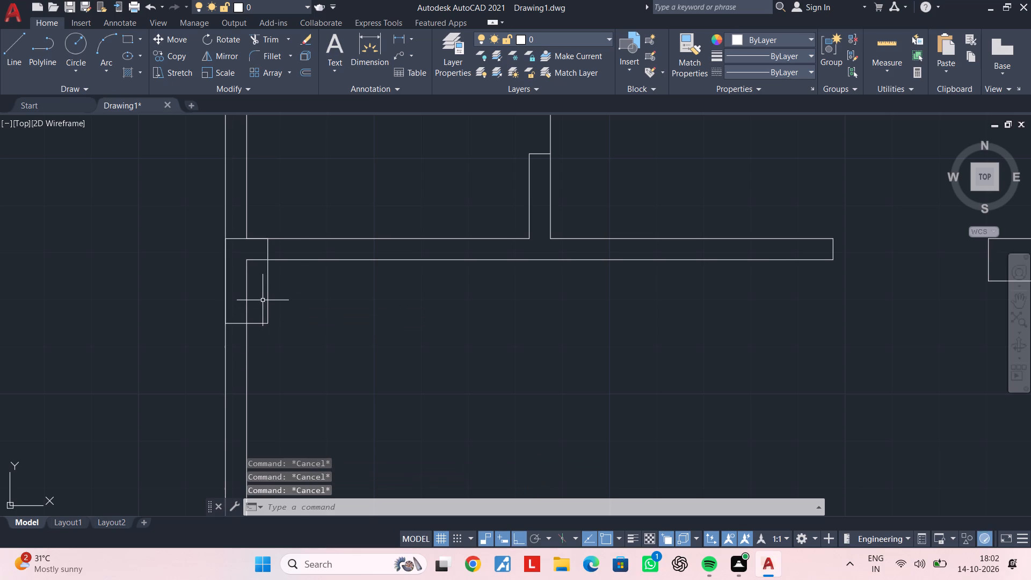
# Trim the wall lines that run inside the new column at the left exterior wall.
pyautogui.write('tr')
pyautogui.press('space')
pyautogui.click(244, 296)
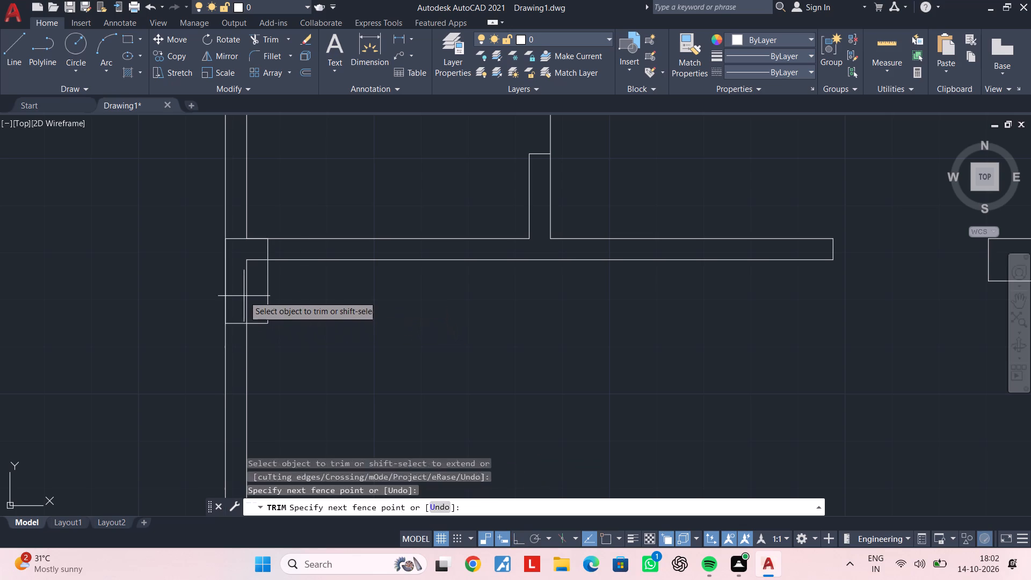
pyautogui.click(250, 293)
pyautogui.click(251, 260)
pyautogui.press('Escape')
pyautogui.scroll(-2, 294, 298)
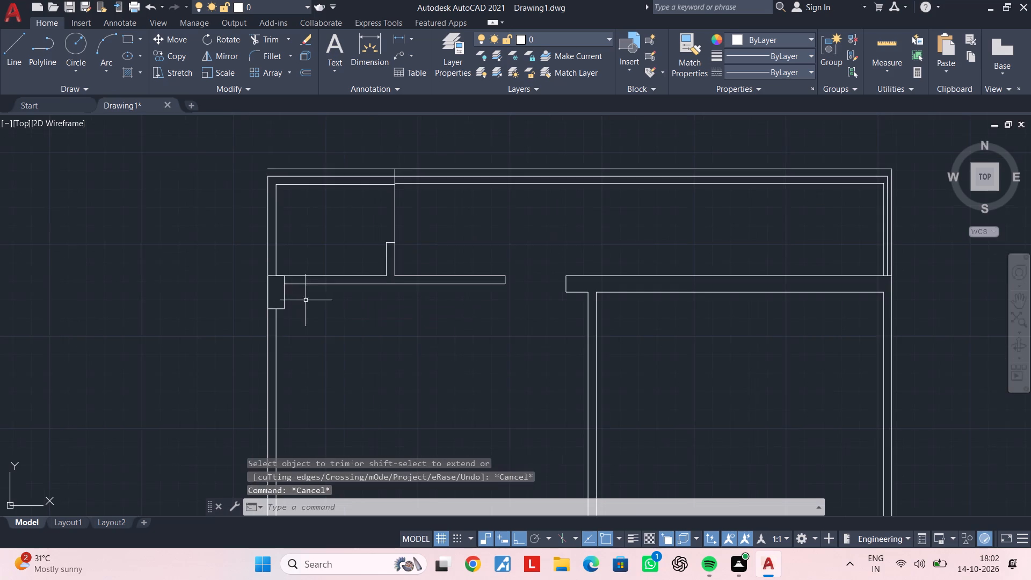
pyautogui.press('Escape')
pyautogui.moveTo(308, 300); pyautogui.dragTo(249, 288, button='middle')
pyautogui.press('Escape')
pyautogui.press('Escape')
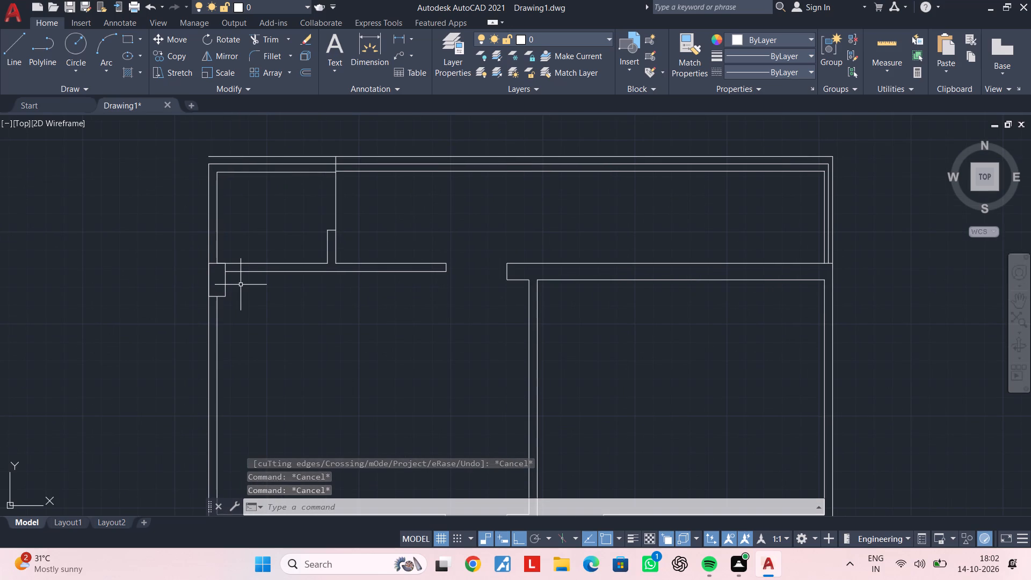
pyautogui.press('Escape')
pyautogui.press('Escape')
pyautogui.press('Escape')
# Copy the column from its top-right corner to the top line of the thick horizontal wall, above the middle vertical wall.
pyautogui.click(224, 287)
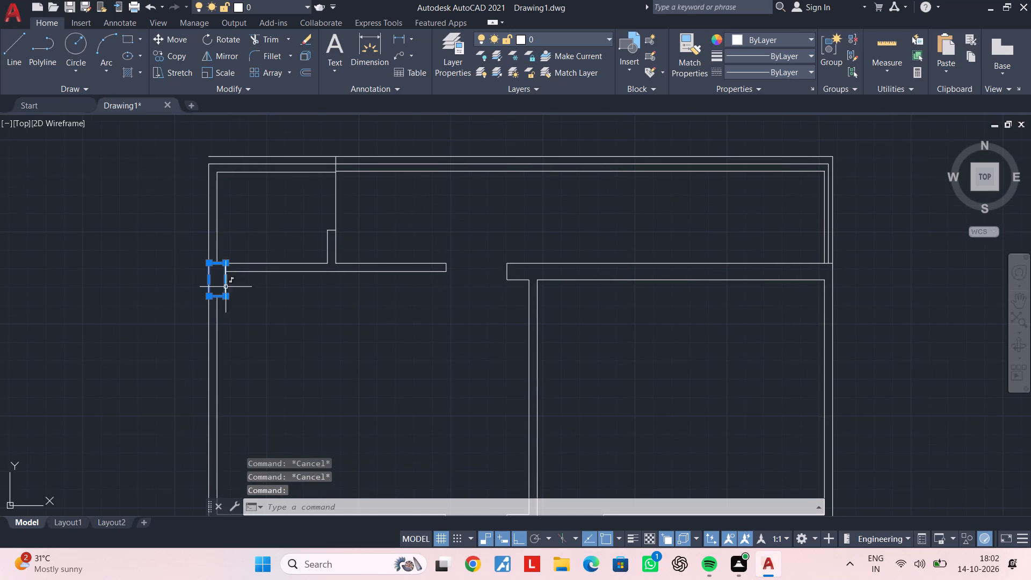
pyautogui.press('c')
pyautogui.press('o')
pyautogui.press('space')
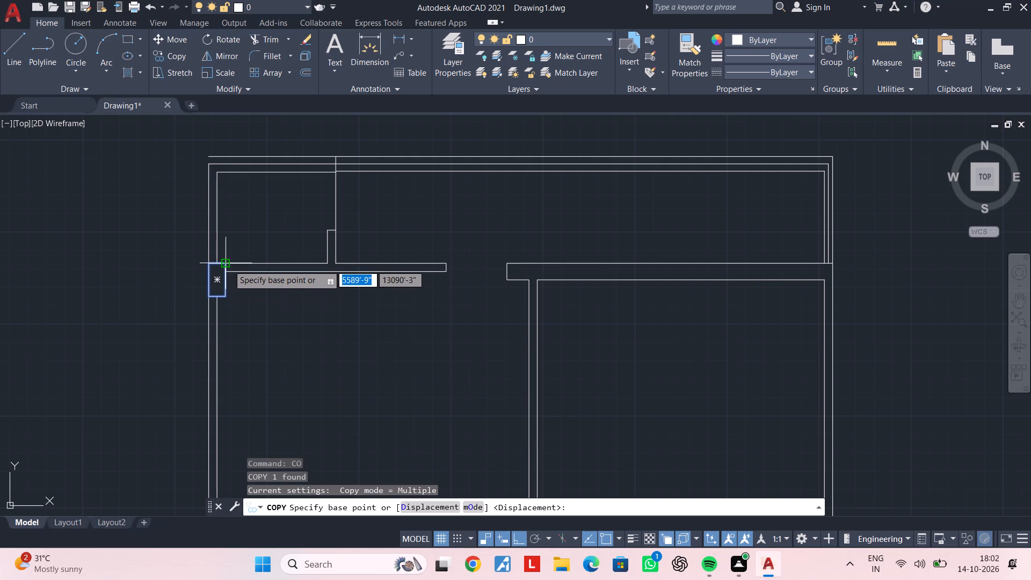
pyautogui.scroll(1, 227, 274)
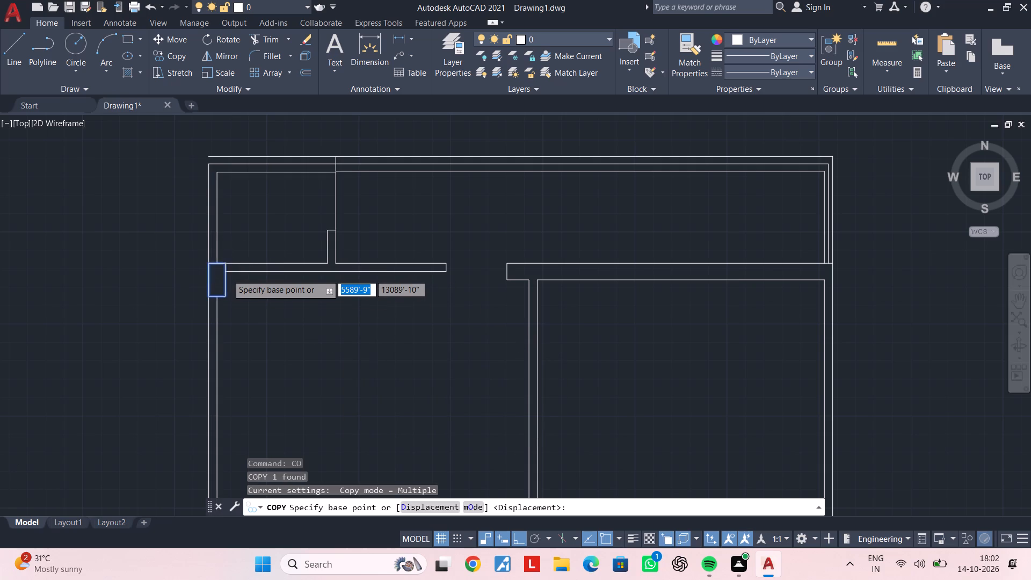
pyautogui.scroll(1, 227, 274)
pyautogui.scroll(-1, 227, 274)
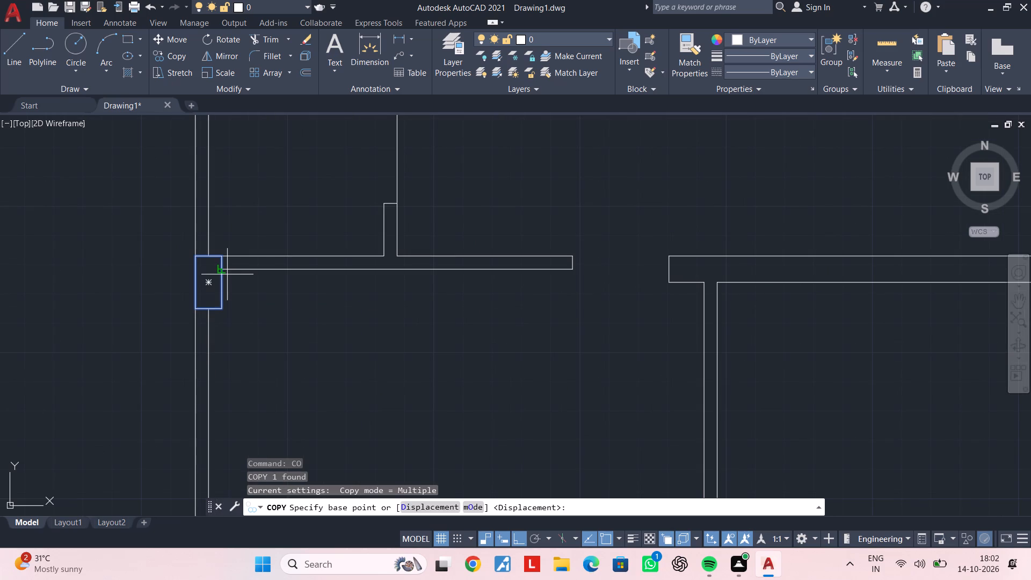
pyautogui.click(221, 257)
pyautogui.moveTo(456, 258); pyautogui.dragTo(305, 262, button='middle')
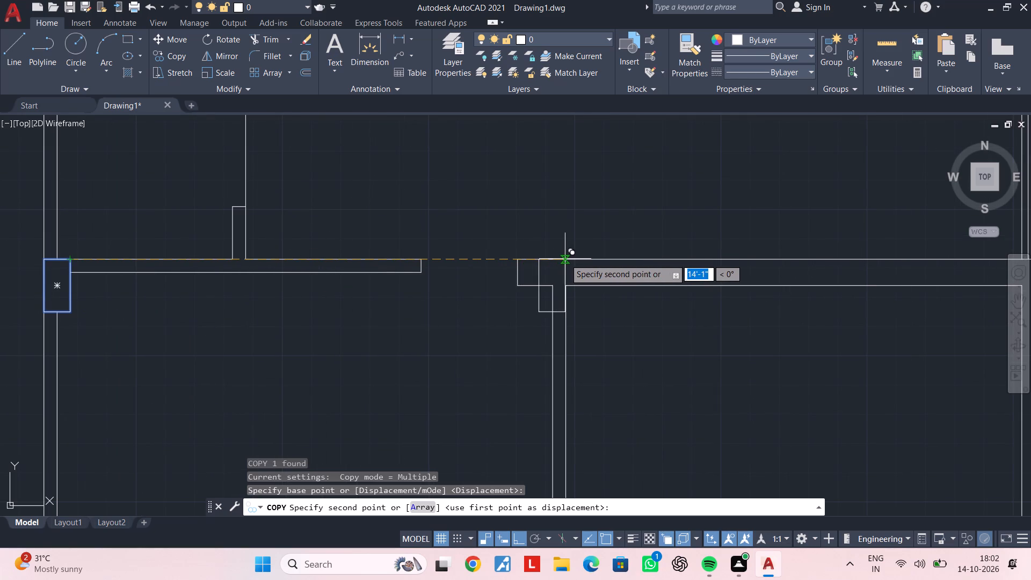
pyautogui.scroll(3, 565, 259)
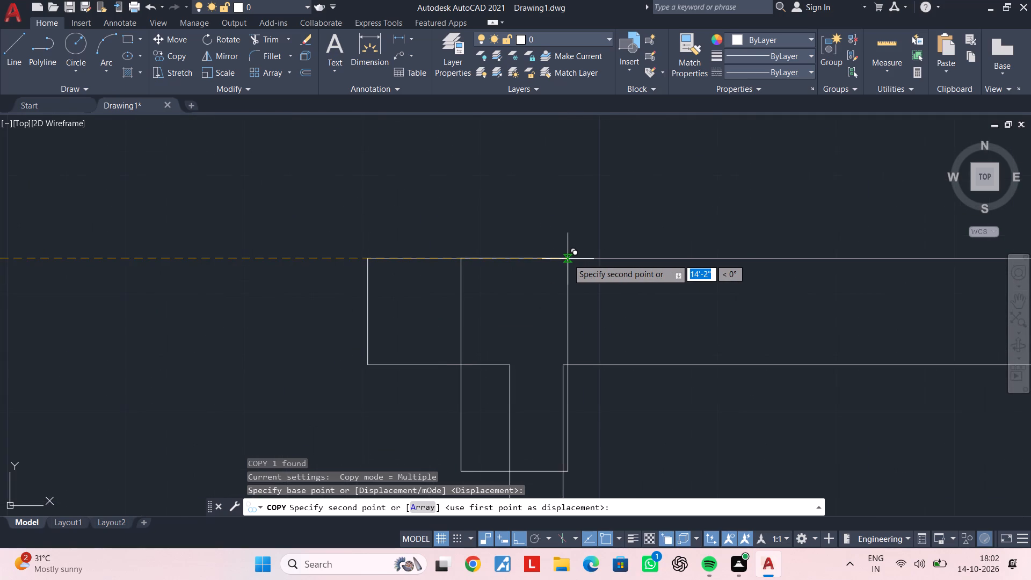
pyautogui.click(574, 259)
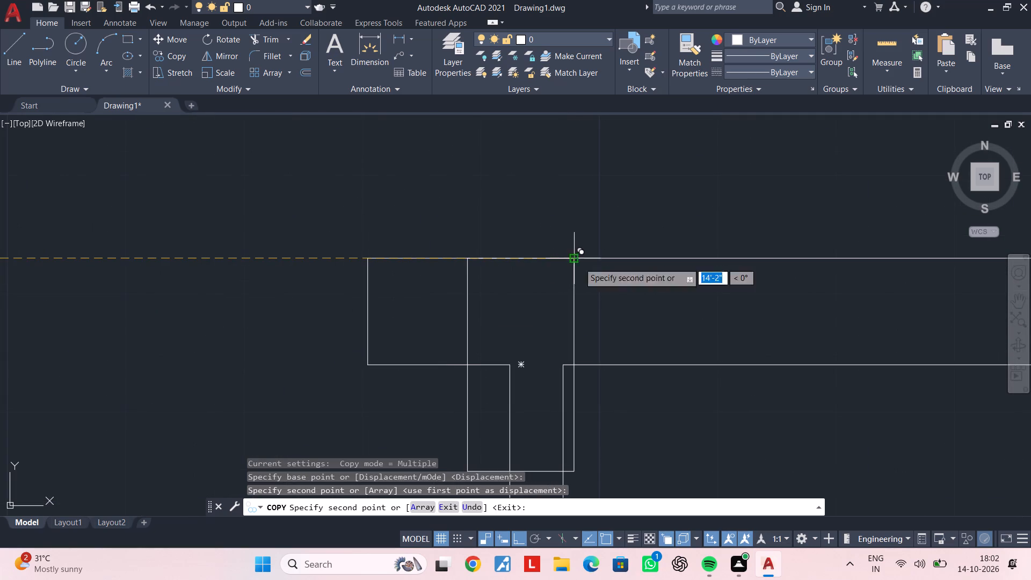
pyautogui.press('Escape')
# Move the copied column about 1" to the left so its right edge aligns with the middle vertical wall's right face.
pyautogui.scroll(-1, 619, 311)
pyautogui.moveTo(619, 311); pyautogui.dragTo(613, 298, button='middle')
pyautogui.press('Escape')
pyautogui.press('Escape')
pyautogui.click(599, 296)
pyautogui.click(574, 302)
pyautogui.press('m')
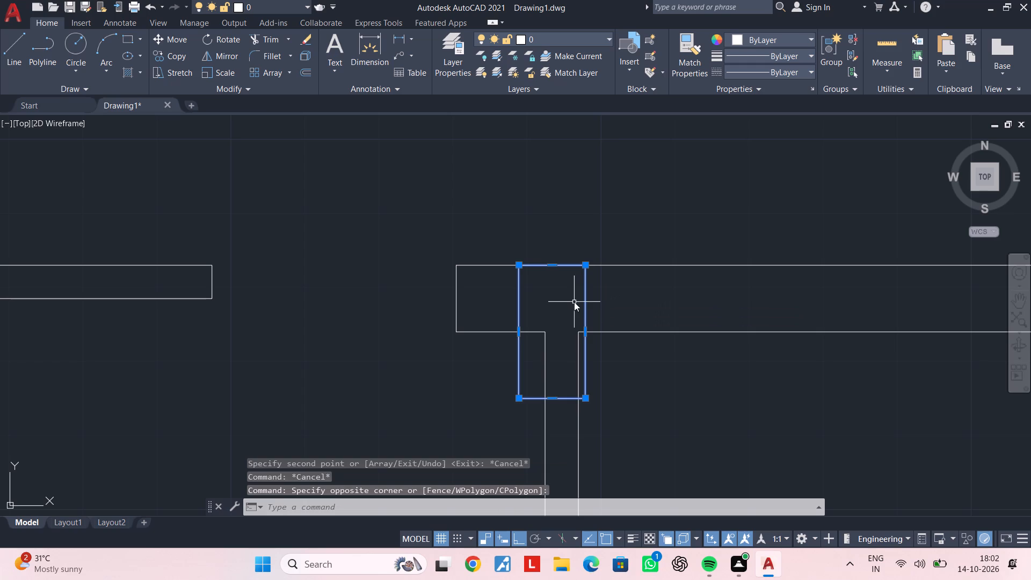
pyautogui.press('space')
pyautogui.scroll(2, 584, 393)
pyautogui.click(583, 407)
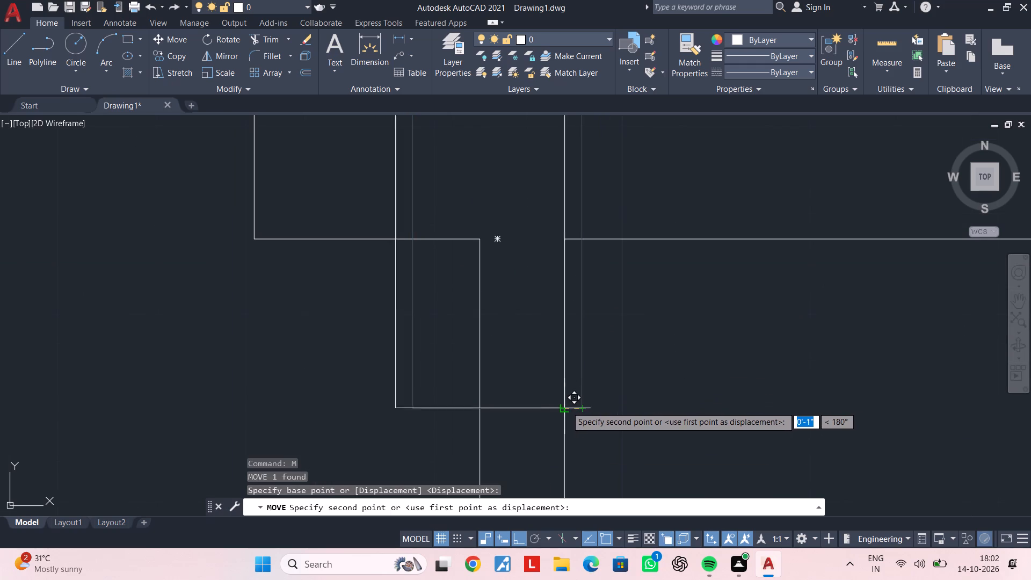
pyautogui.click(567, 407)
pyautogui.scroll(-4, 593, 400)
pyautogui.moveTo(602, 390); pyautogui.dragTo(589, 409, button='middle')
pyautogui.press('Escape')
pyautogui.press('Escape')
pyautogui.press('Escape')
pyautogui.press('Escape')
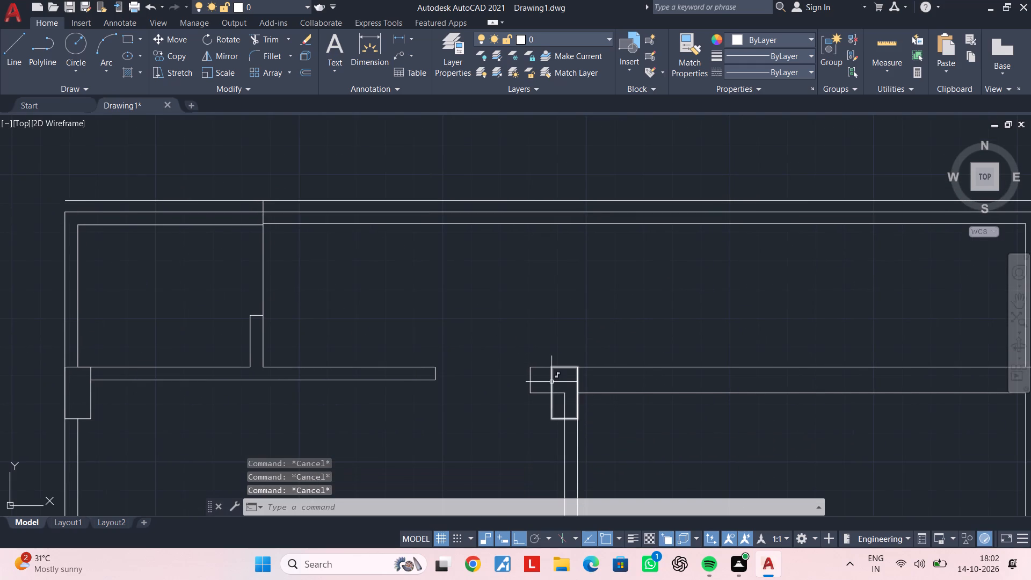
# Trim the wall lines that run inside the copied column at the middle wall junction.
pyautogui.press('t')
pyautogui.press('r')
pyautogui.press('space')
pyautogui.scroll(2, 556, 399)
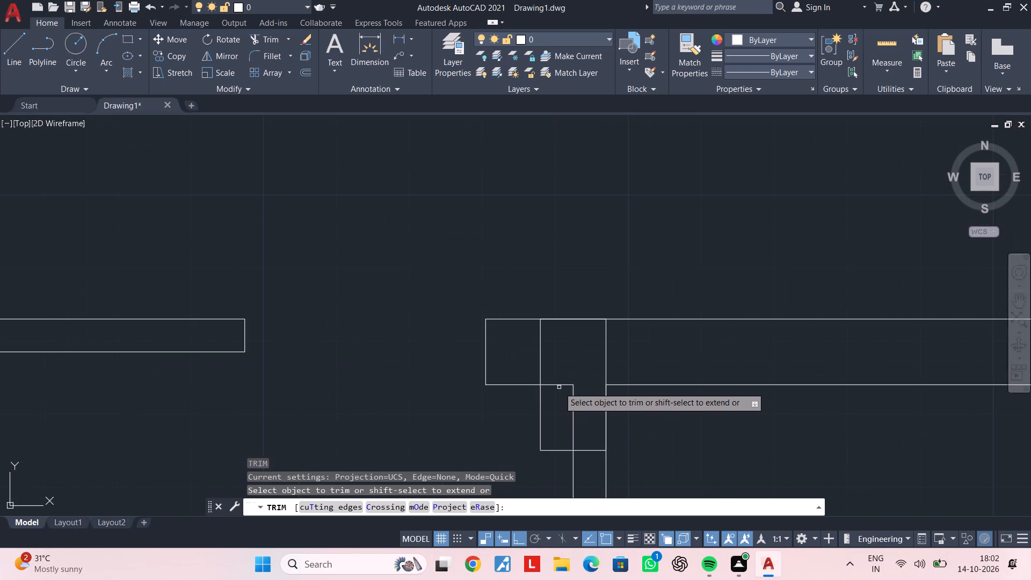
pyautogui.click(559, 387)
pyautogui.click(559, 383)
pyautogui.click(575, 404)
pyautogui.scroll(-1, 574, 390)
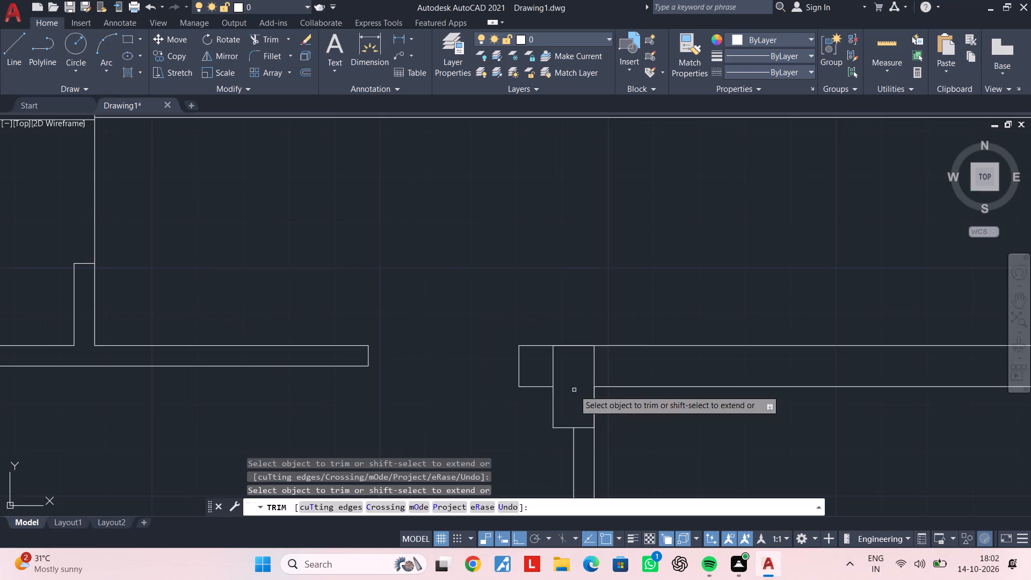
pyautogui.press('Escape')
pyautogui.scroll(-2, 574, 390)
pyautogui.moveTo(574, 389); pyautogui.dragTo(529, 368, button='middle')
pyautogui.moveTo(622, 350); pyautogui.dragTo(543, 329, button='middle')
pyautogui.press('Escape')
pyautogui.press('Escape')
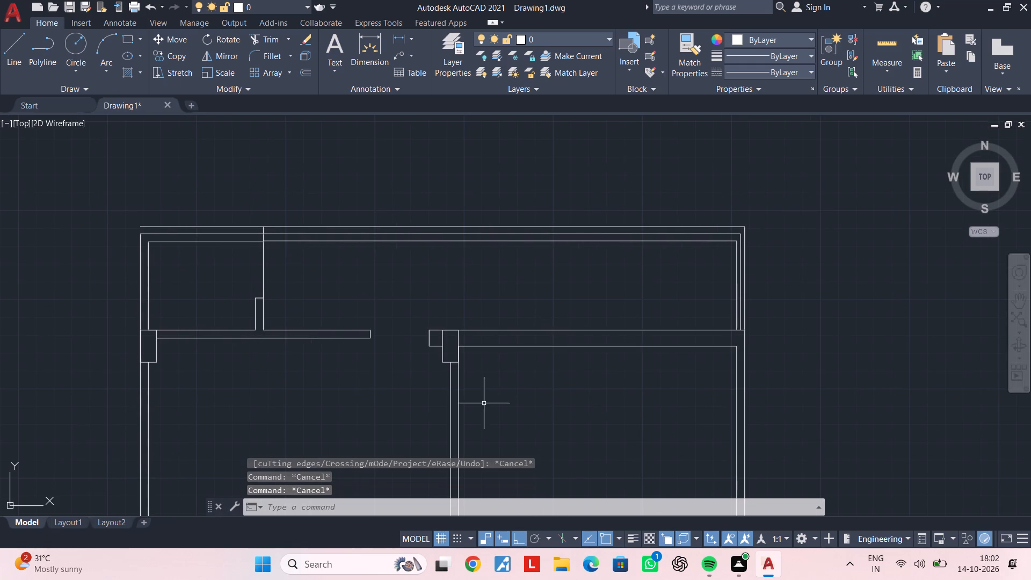
# Copy the middle junction's column from its top-right corner to the right exterior wall's outer face, along the thick horizontal wall's top line.
pyautogui.press('Escape')
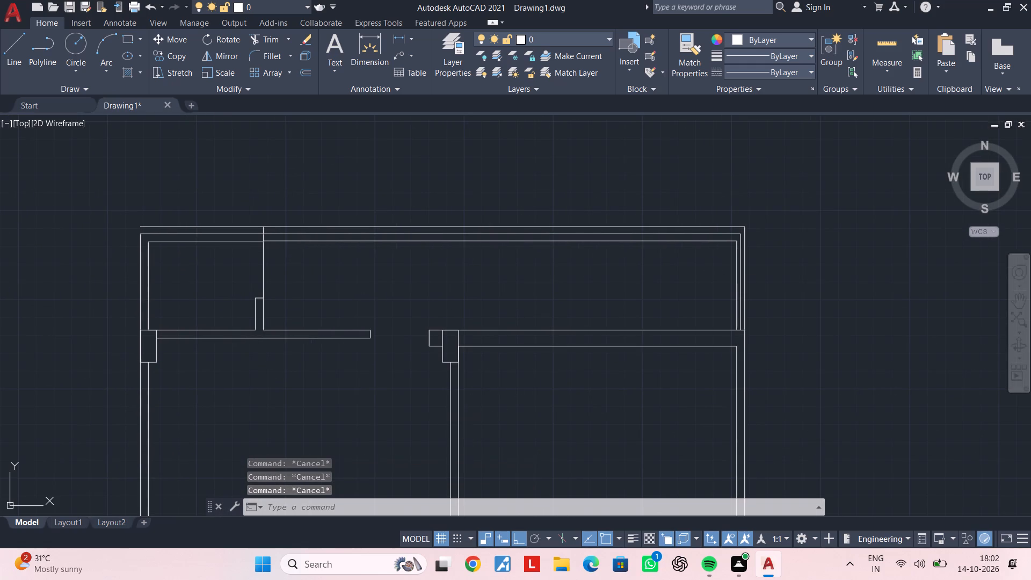
pyautogui.press('Escape')
pyautogui.press('Escape')
pyautogui.moveTo(592, 402); pyautogui.dragTo(544, 359, button='middle')
pyautogui.press('Escape')
pyautogui.press('Escape')
pyautogui.scroll(1, 399, 284)
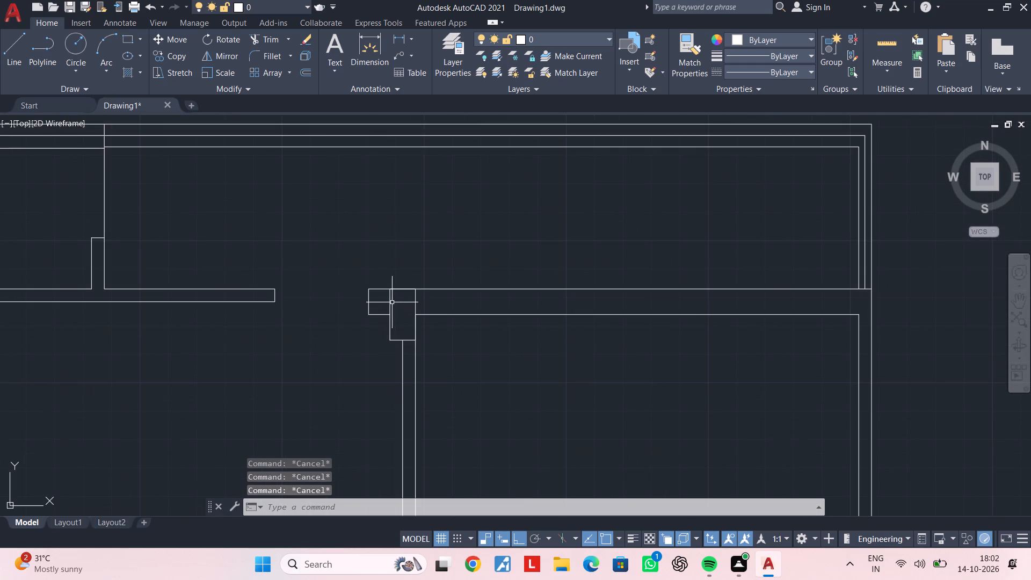
pyautogui.click(390, 301)
pyautogui.press('c')
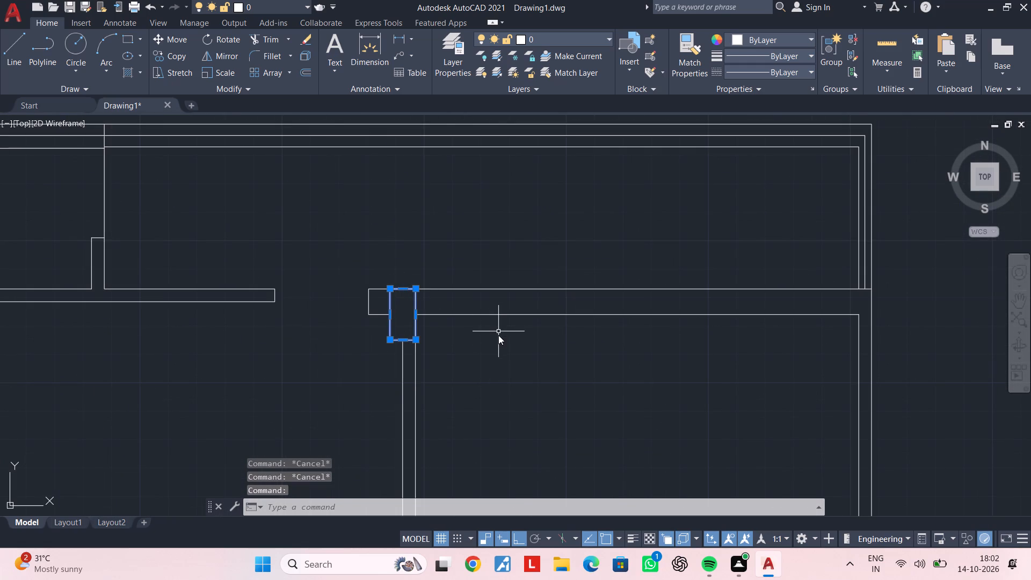
pyautogui.press('o')
pyautogui.press('space')
pyautogui.click(416, 289)
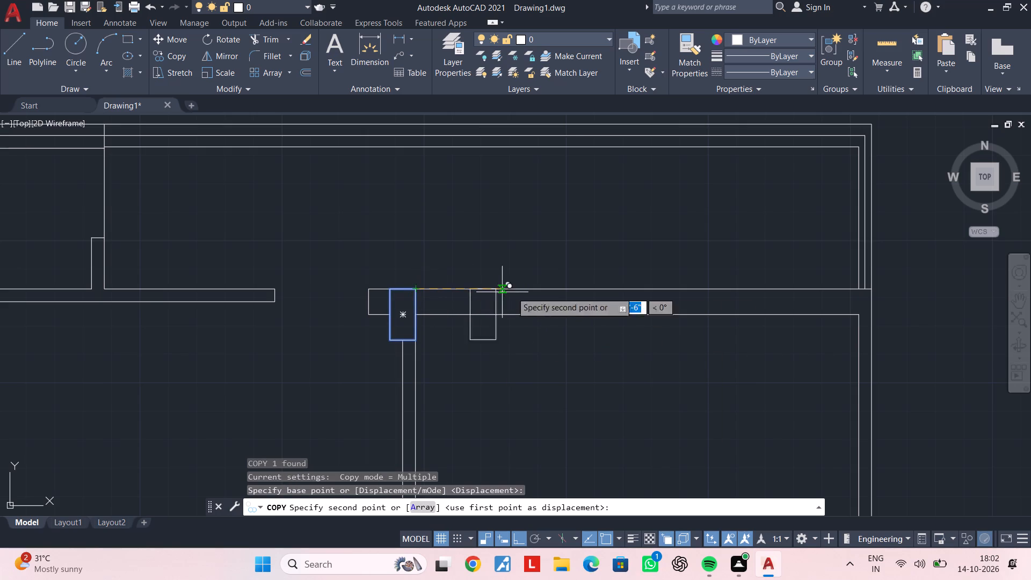
pyautogui.moveTo(620, 292); pyautogui.dragTo(463, 292, button='middle')
pyautogui.scroll(2, 699, 294)
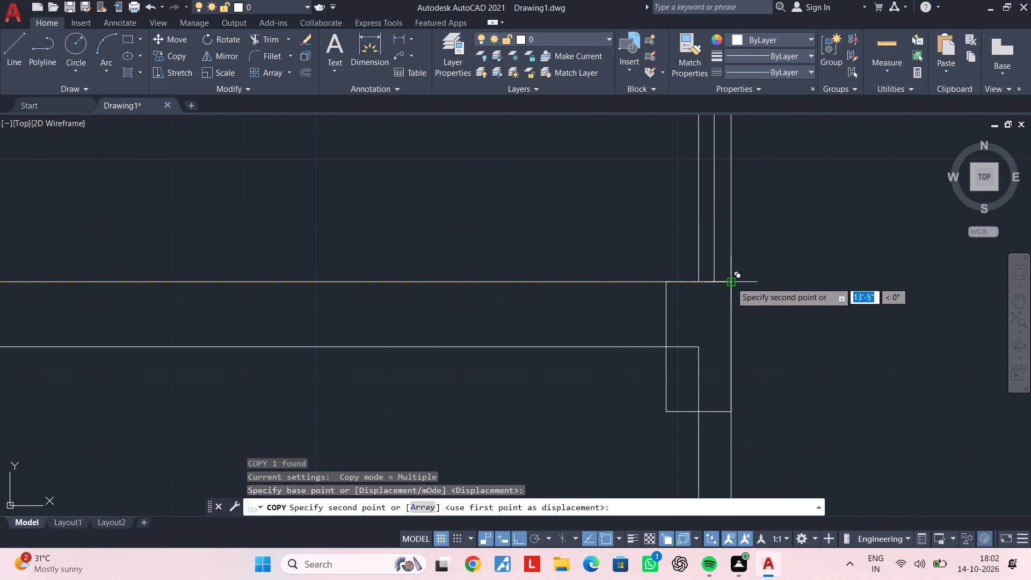
pyautogui.click(731, 282)
pyautogui.press('Escape')
pyautogui.press('Escape')
# Trim the wall lines that run inside the new column at the right exterior wall.
pyautogui.write('tr')
pyautogui.press('space')
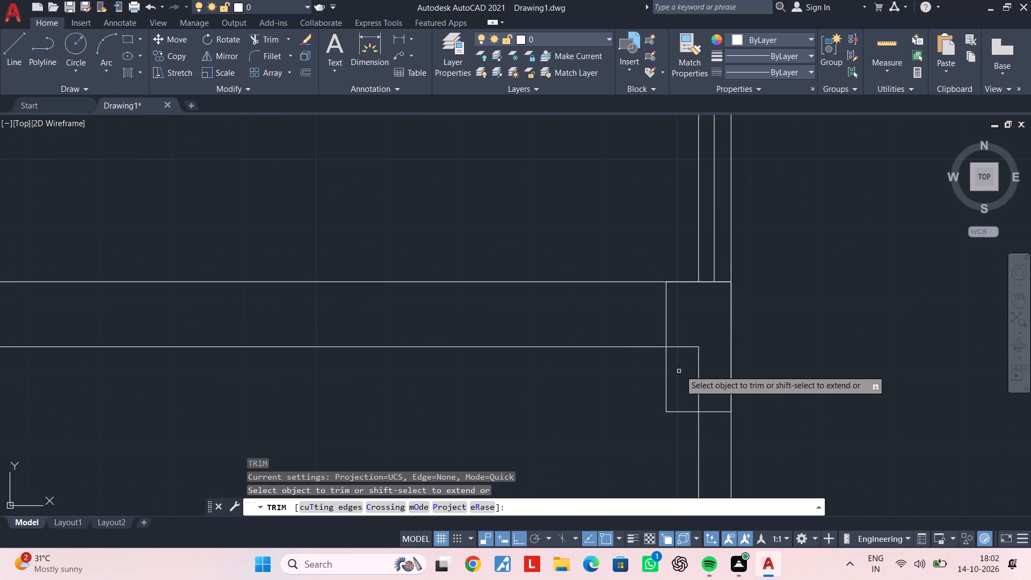
pyautogui.click(678, 347)
pyautogui.click(699, 377)
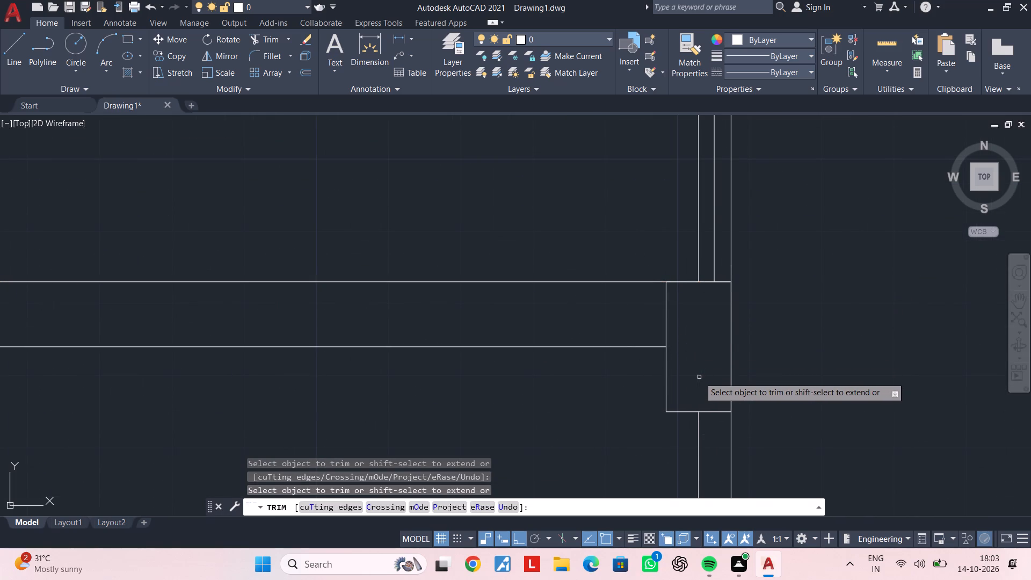
pyautogui.press('Escape')
# Copy the right exterior wall's column from its bottom-right corner about 10'-3" straight down to the next horizontal wall's bottom line.
pyautogui.scroll(-3, 686, 389)
pyautogui.moveTo(683, 398); pyautogui.dragTo(693, 338, button='middle')
pyautogui.moveTo(548, 418); pyautogui.dragTo(595, 346, button='middle')
pyautogui.moveTo(512, 363); pyautogui.dragTo(598, 340, button='middle')
pyautogui.press('Escape')
pyautogui.press('Escape')
pyautogui.moveTo(355, 337); pyautogui.dragTo(412, 323, button='middle')
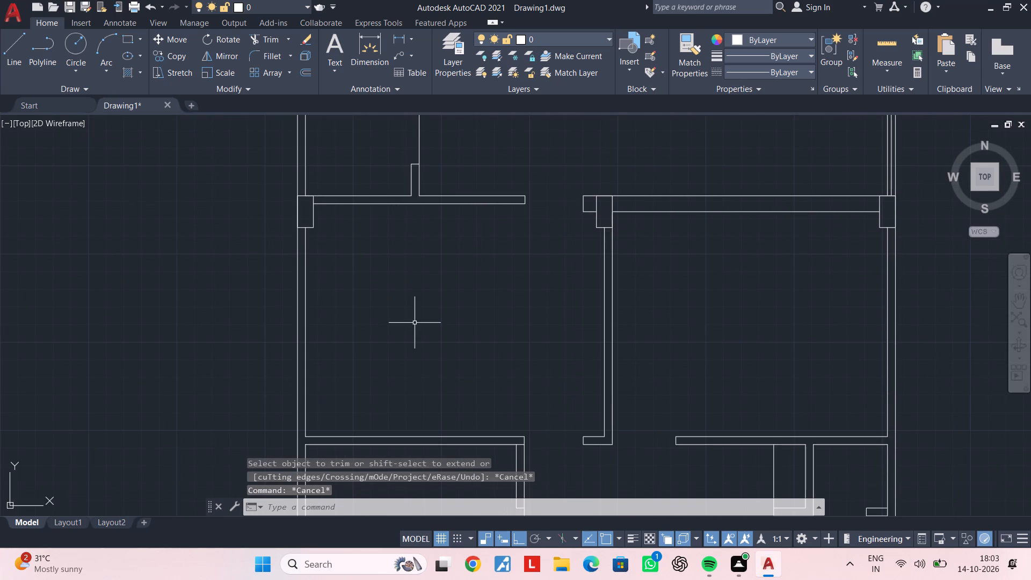
pyautogui.press('Escape')
pyautogui.press('Escape')
pyautogui.press('Escape')
pyautogui.moveTo(547, 373); pyautogui.dragTo(251, 396, button='middle')
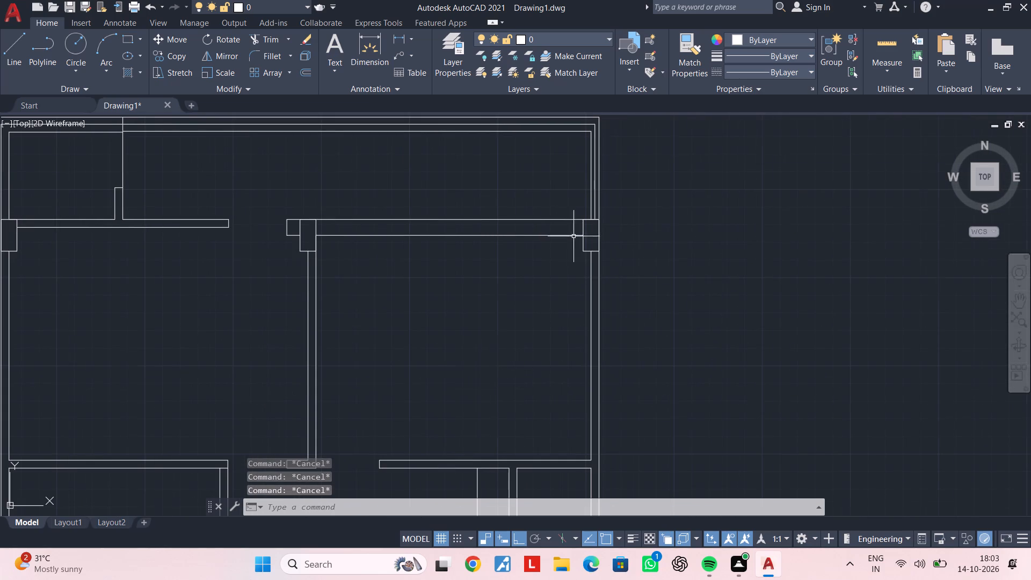
pyautogui.scroll(1, 578, 233)
pyautogui.click(591, 227)
pyautogui.click(570, 226)
pyautogui.press('c')
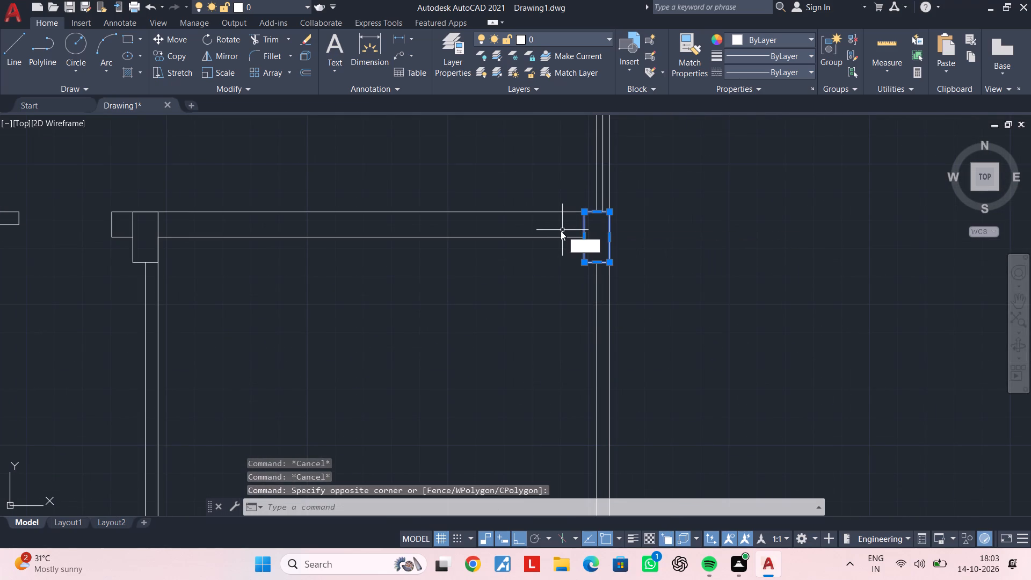
pyautogui.press('o')
pyautogui.press('space')
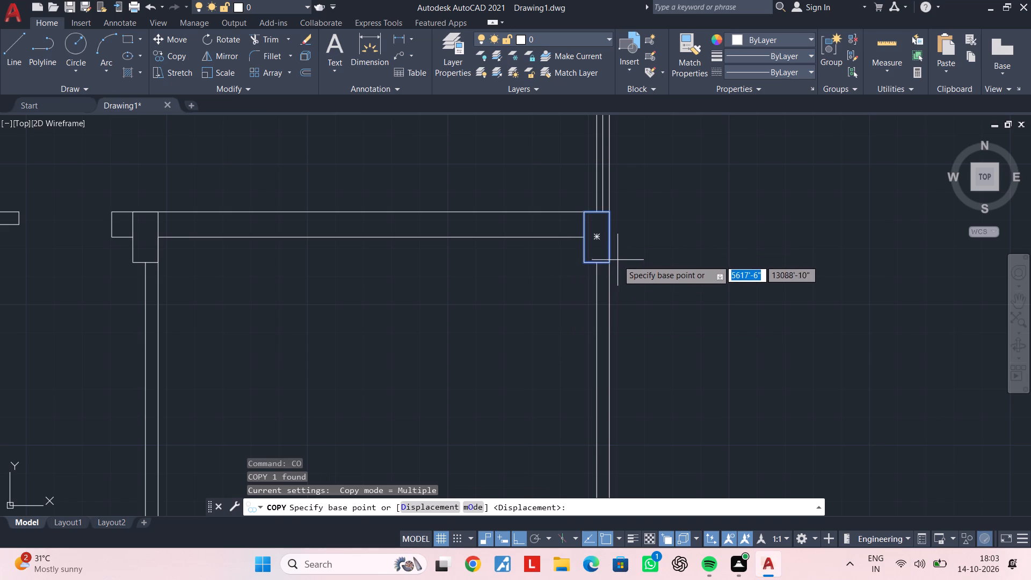
pyautogui.click(609, 259)
pyautogui.scroll(-2, 608, 300)
pyautogui.moveTo(622, 332); pyautogui.dragTo(614, 280, button='middle')
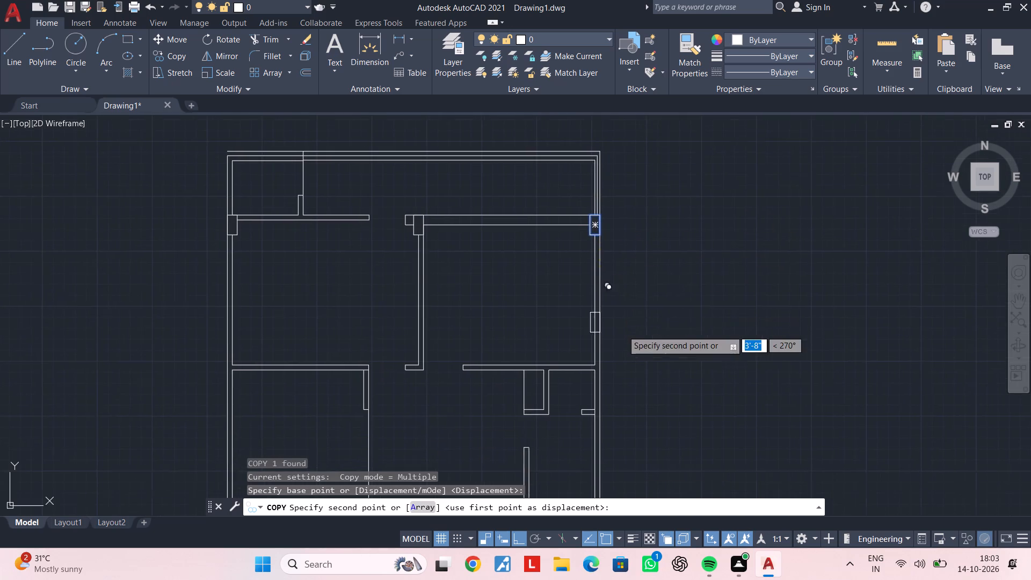
pyautogui.moveTo(614, 280); pyautogui.dragTo(614, 281, button='middle')
pyautogui.scroll(2, 613, 338)
pyautogui.moveTo(598, 380); pyautogui.dragTo(605, 298, button='middle')
pyautogui.scroll(2, 584, 314)
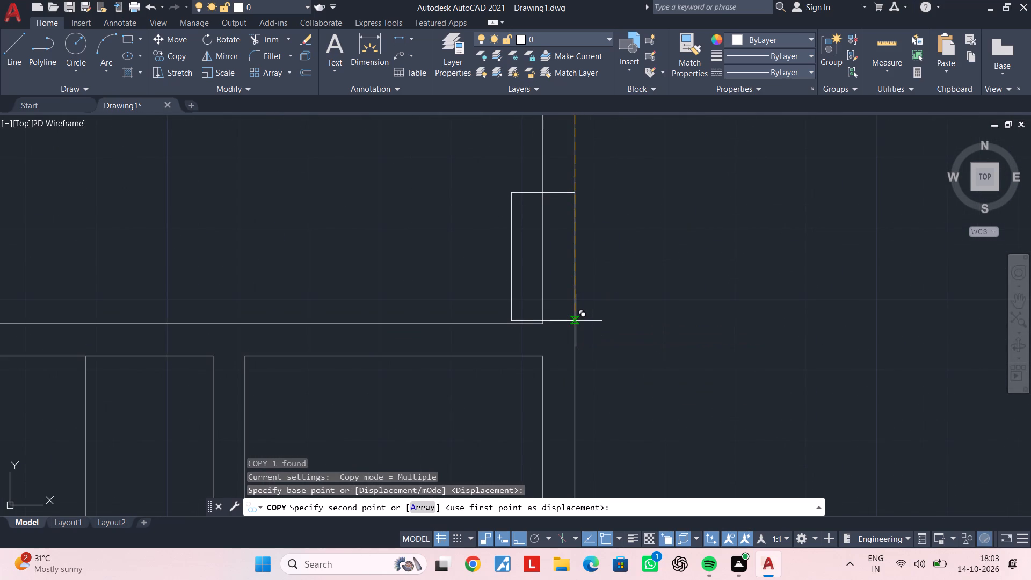
pyautogui.click(574, 356)
pyautogui.press('Escape')
pyautogui.press('Escape')
# Move the lower copied column slightly down so its bottom edge aligns with the horizontal wall's bottom line.
pyautogui.scroll(4, 560, 354)
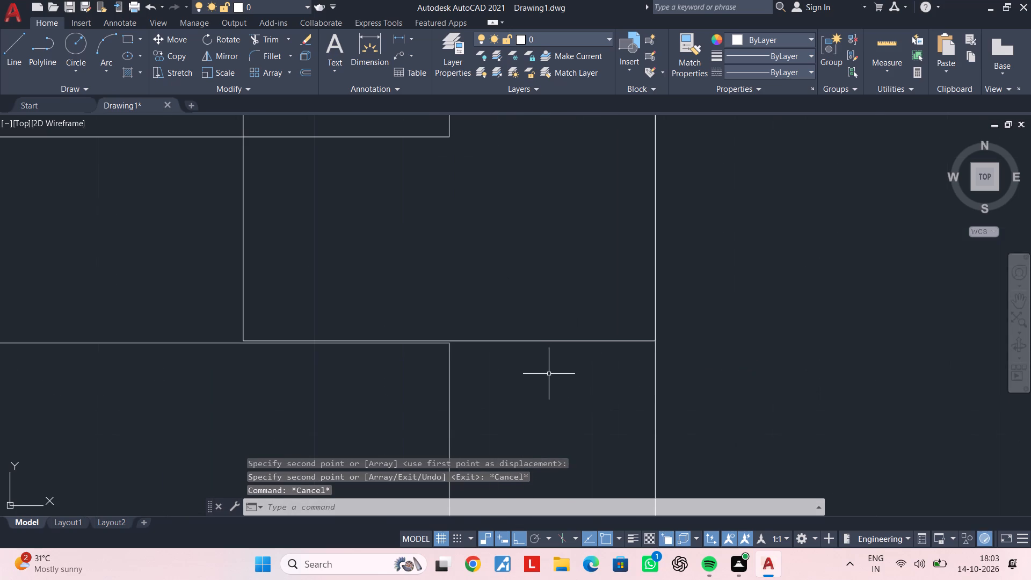
pyautogui.click(548, 374)
pyautogui.click(520, 322)
pyautogui.press('m')
pyautogui.press('space')
pyautogui.scroll(4, 461, 342)
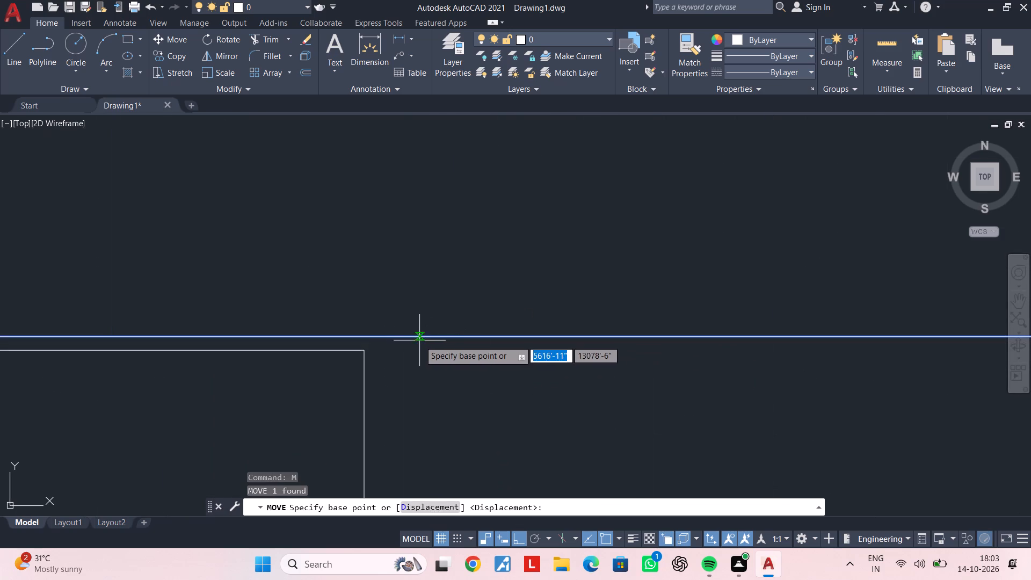
pyautogui.click(367, 336)
pyautogui.click(365, 350)
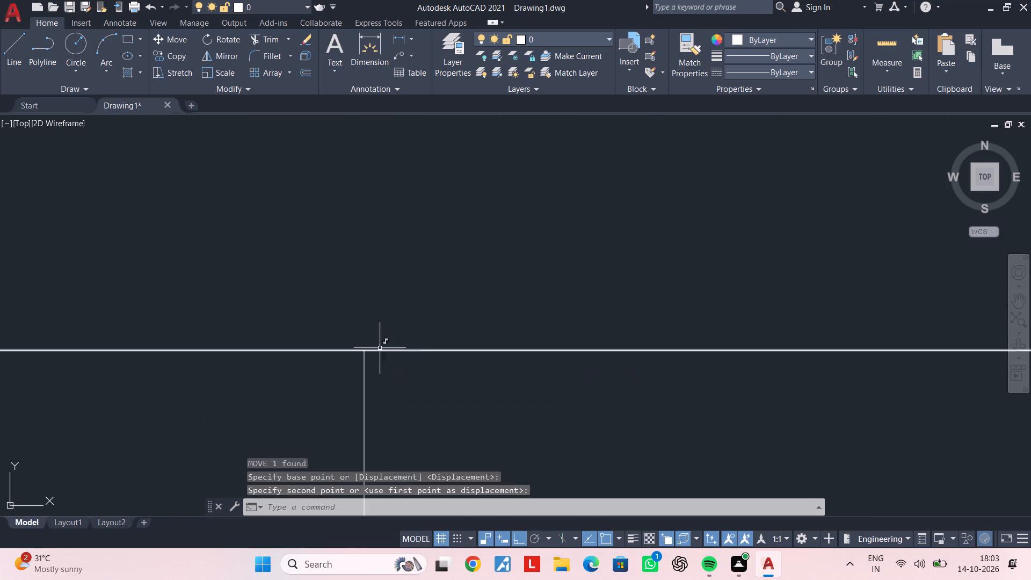
pyautogui.scroll(-4, 425, 344)
pyautogui.press('Escape')
# Trim the wall lines that run inside the lower column on the right exterior wall.
pyautogui.scroll(-3, 497, 334)
pyautogui.moveTo(498, 334); pyautogui.dragTo(504, 363, button='middle')
pyautogui.scroll(3, 526, 184)
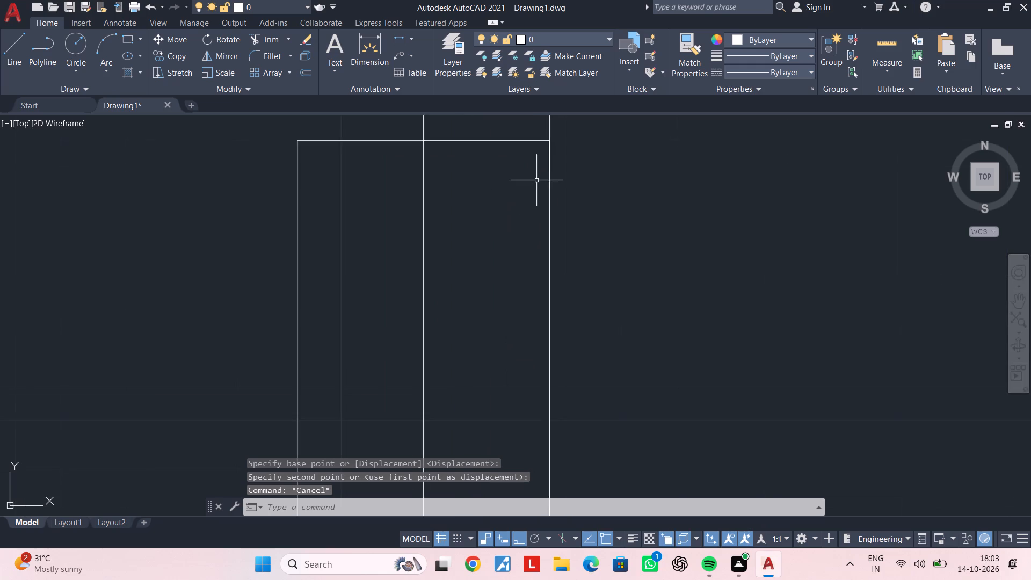
pyautogui.scroll(2, 553, 152)
pyautogui.scroll(-6, 564, 178)
pyautogui.middleClick(554, 281)
pyautogui.press('Escape')
pyautogui.press('Escape')
pyautogui.write('tr')
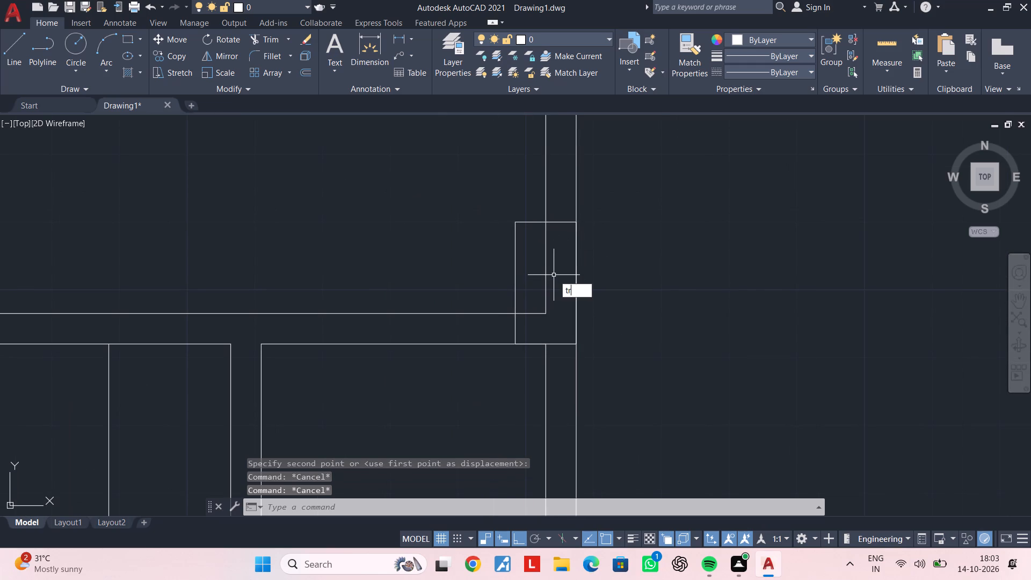
pyautogui.press('space')
pyautogui.click(547, 275)
pyautogui.click(533, 315)
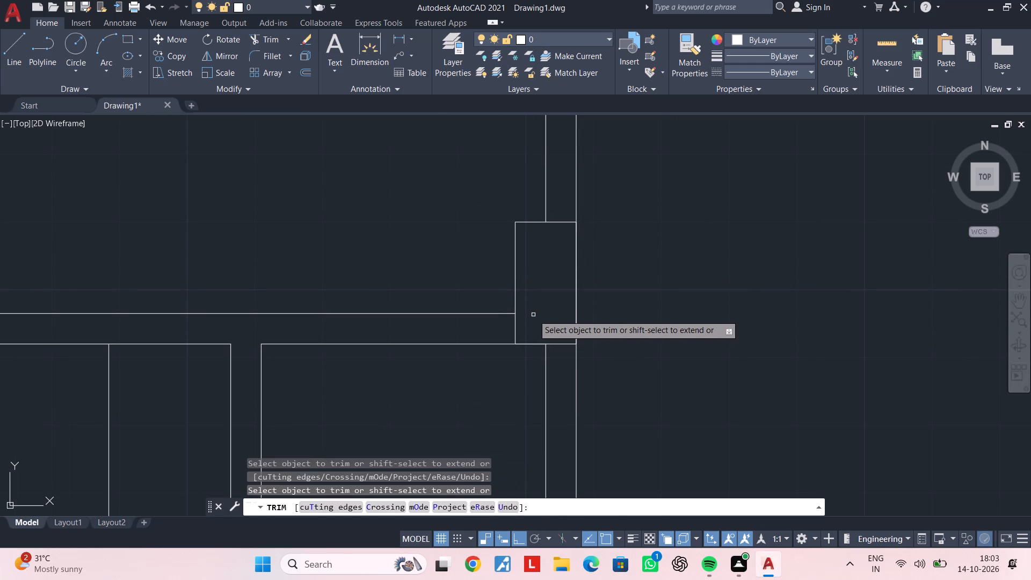
pyautogui.press('Escape')
# Offset the top line of the short wall stub at the middle vertical wall's lower end by 4.5" upward.
pyautogui.scroll(-4, 477, 338)
pyautogui.moveTo(475, 340); pyautogui.dragTo(511, 288, button='middle')
pyautogui.moveTo(484, 319); pyautogui.dragTo(551, 299, button='middle')
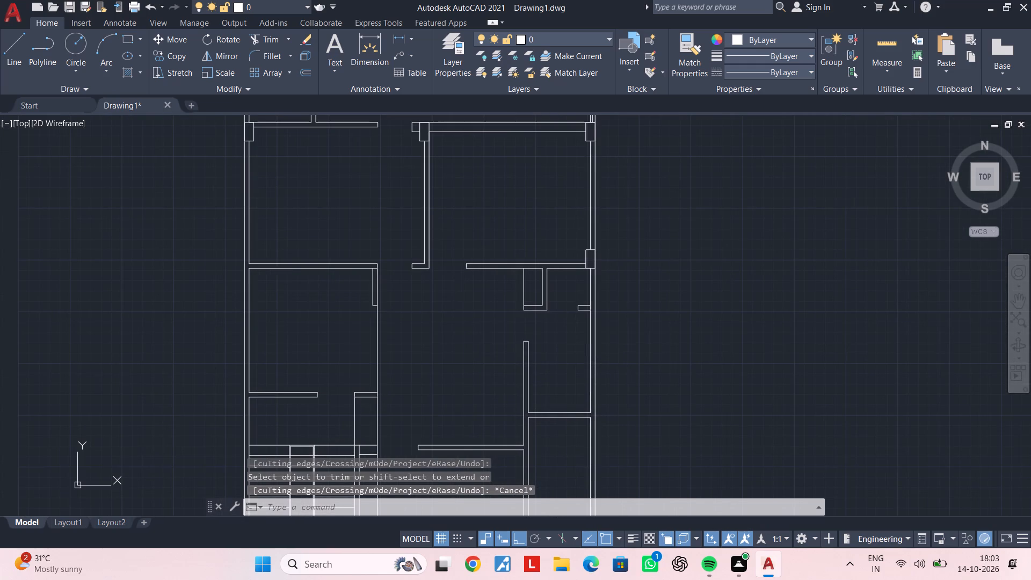
pyautogui.press('Escape')
pyautogui.press('Escape')
pyautogui.press('Escape')
pyautogui.press('Escape')
pyautogui.press('Escape')
pyautogui.press('Escape')
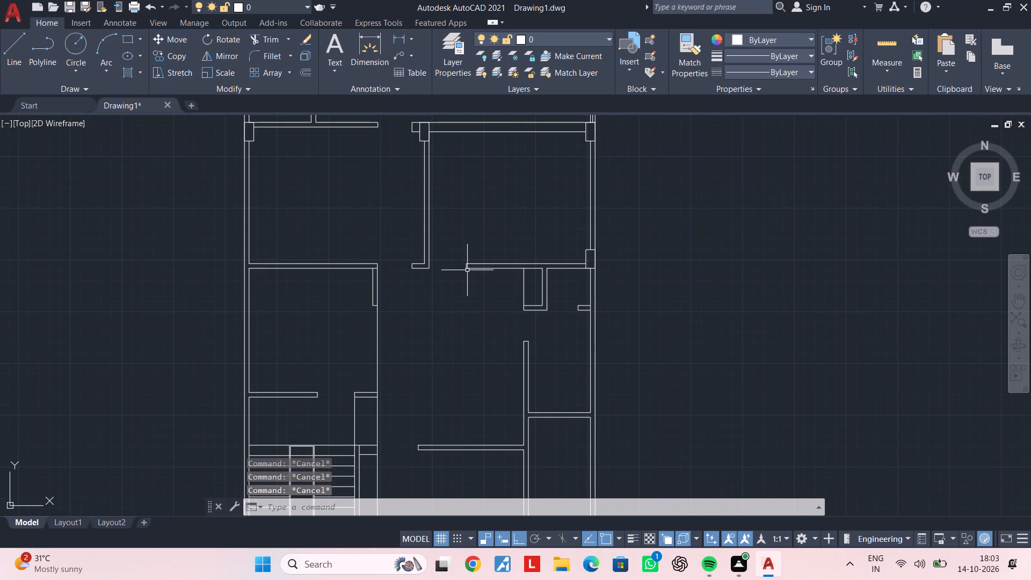
pyautogui.moveTo(434, 279); pyautogui.dragTo(450, 353, button='middle')
pyautogui.scroll(4, 424, 338)
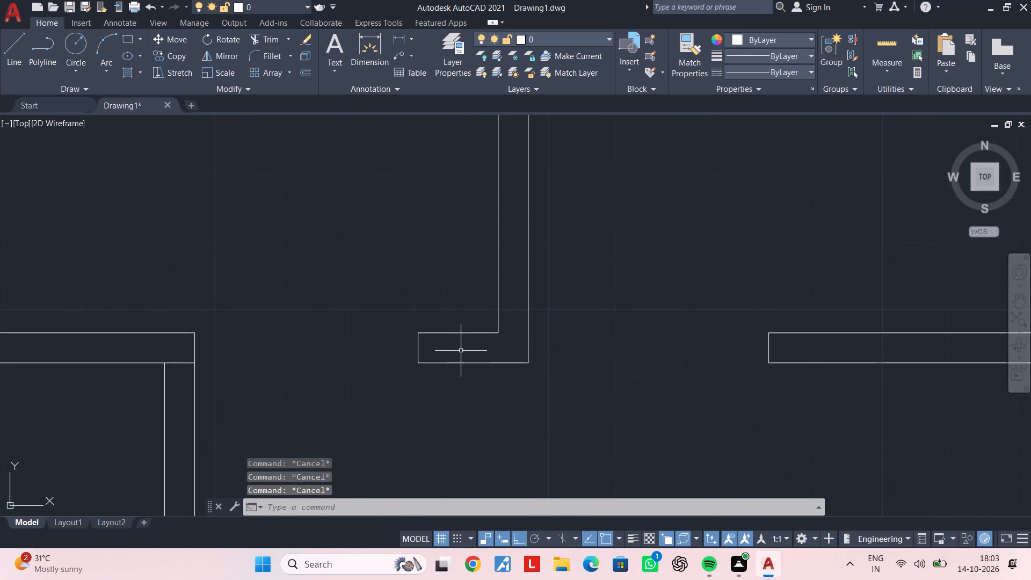
pyautogui.click(461, 351)
pyautogui.click(434, 309)
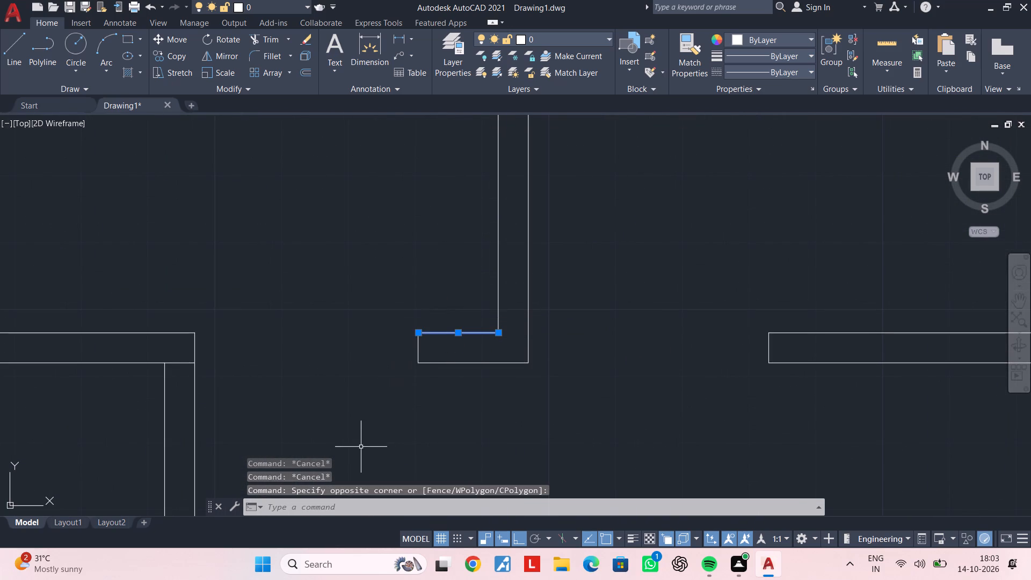
pyautogui.write('of 4.5"')
pyautogui.press('Return')
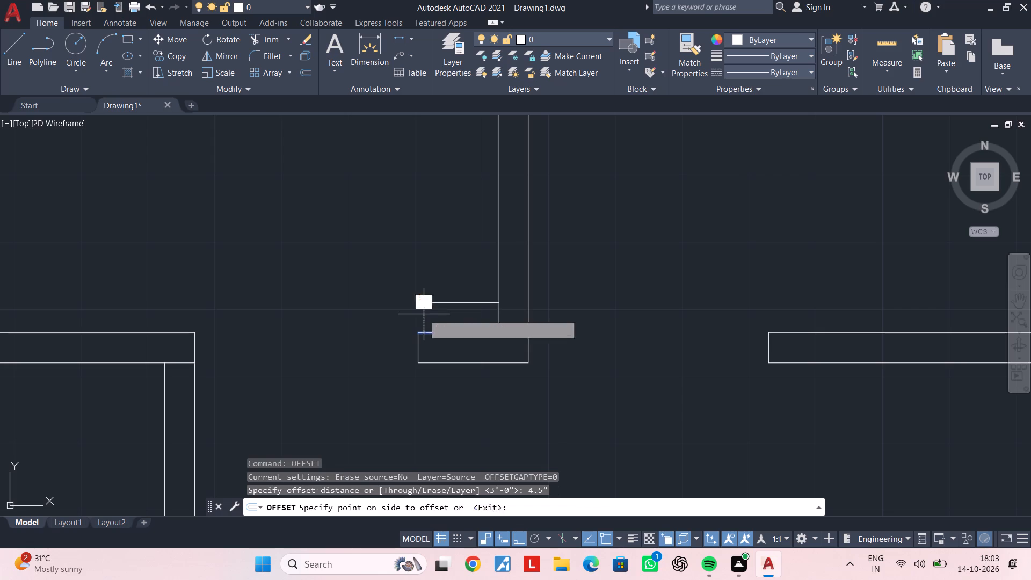
pyautogui.click(473, 273)
pyautogui.press('Escape')
pyautogui.press('Escape')
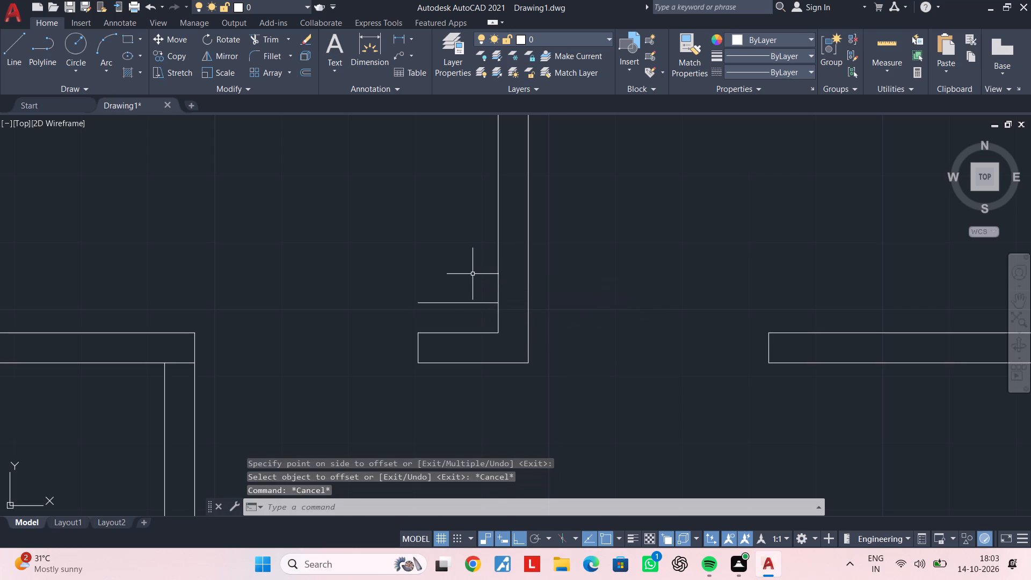
# Extend the stub's left end line up to the offset line.
pyautogui.press('e')
pyautogui.press('x')
pyautogui.press('space')
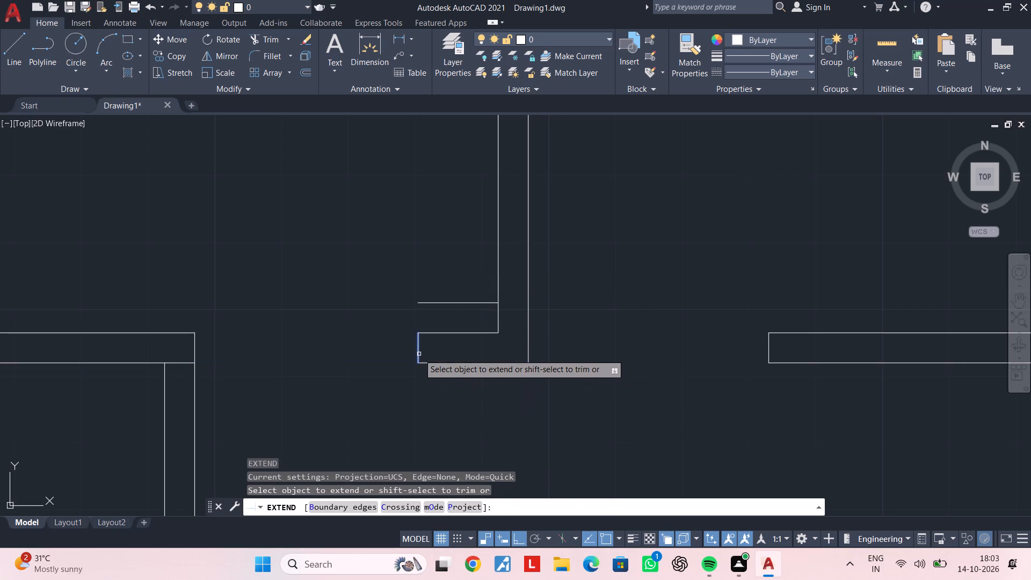
pyautogui.click(419, 354)
pyautogui.click(416, 344)
pyautogui.press('Escape')
pyautogui.press('Escape')
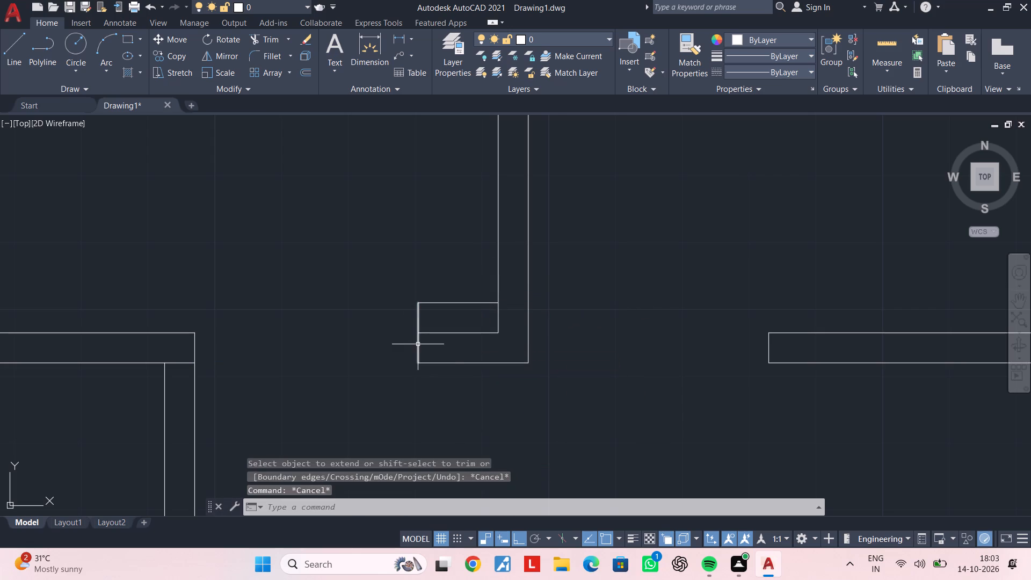
# Trim the stub's original top line and the middle wall's left face line below the offset line.
pyautogui.write('tr')
pyautogui.press('space')
pyautogui.click(445, 331)
pyautogui.click(445, 340)
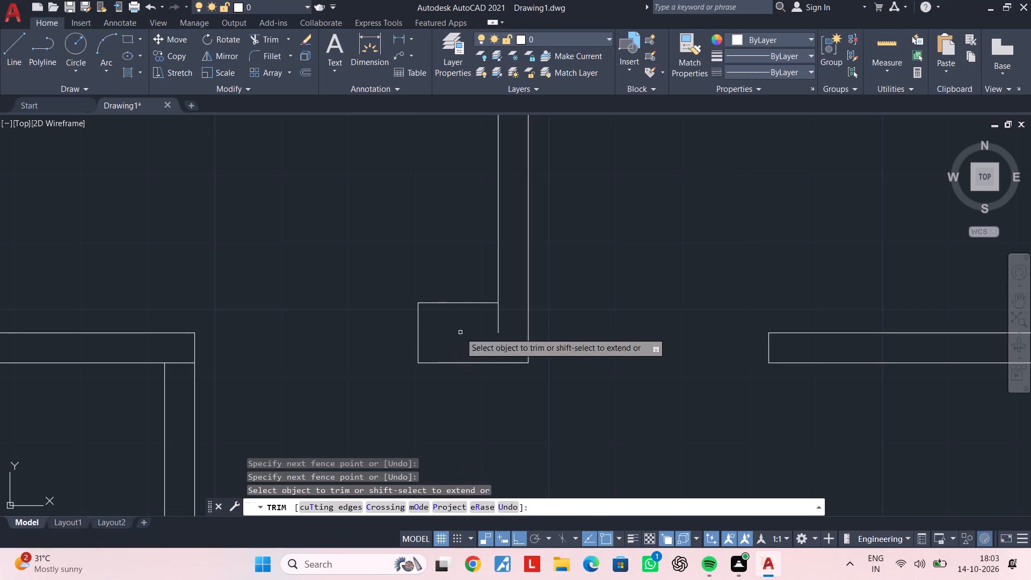
pyautogui.click(499, 318)
pyautogui.press('Escape')
# Copy the lower column on the right exterior wall to the outer corner at the middle vertical wall's lower end.
pyautogui.scroll(-2, 512, 343)
pyautogui.moveTo(554, 350); pyautogui.dragTo(475, 350, button='middle')
pyautogui.press('Escape')
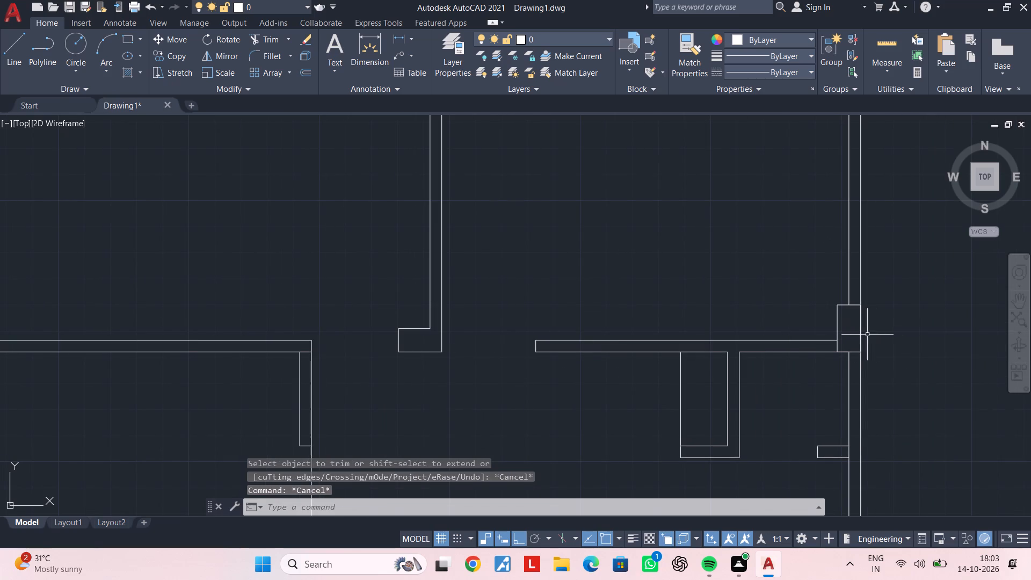
pyautogui.scroll(1, 845, 329)
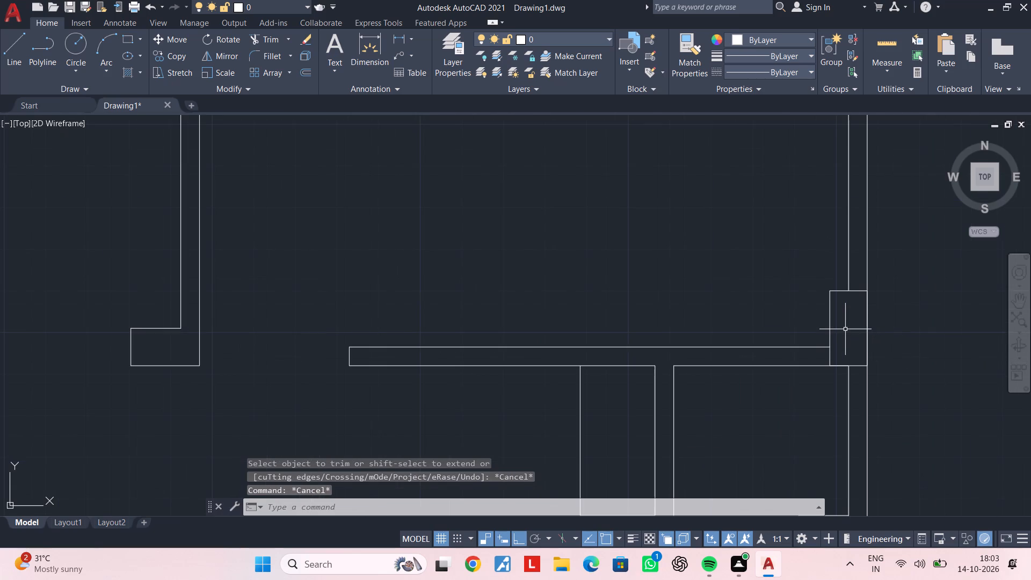
pyautogui.click(844, 329)
pyautogui.click(812, 329)
pyautogui.press('c')
pyautogui.press('o')
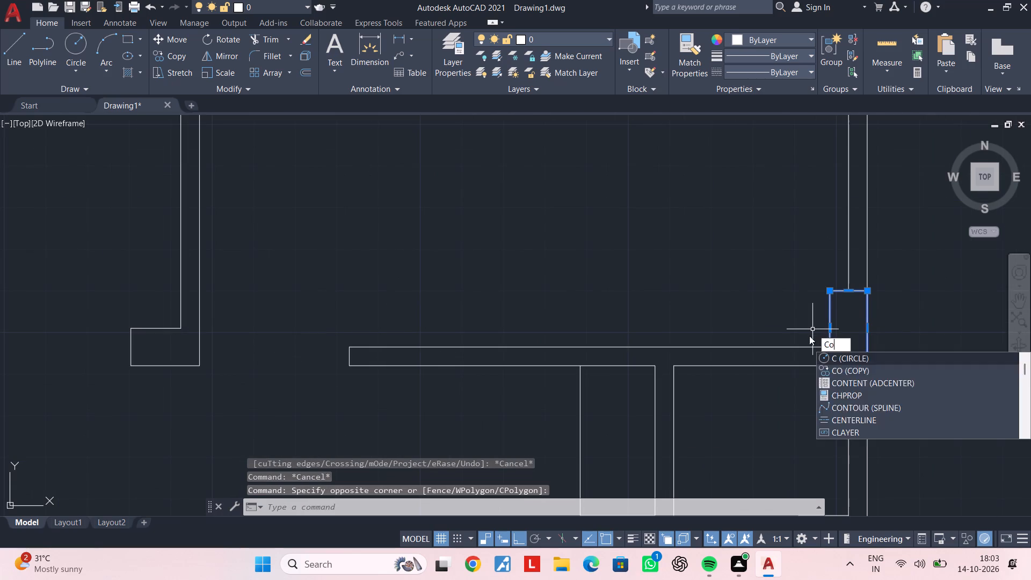
pyautogui.press('space')
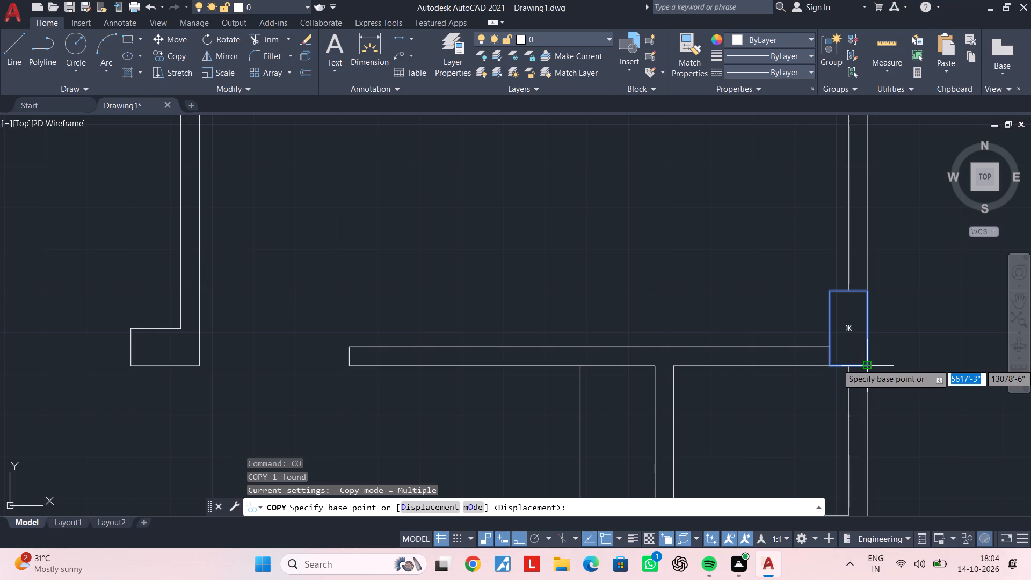
pyautogui.click(870, 364)
pyautogui.moveTo(536, 378); pyautogui.dragTo(693, 394, button='middle')
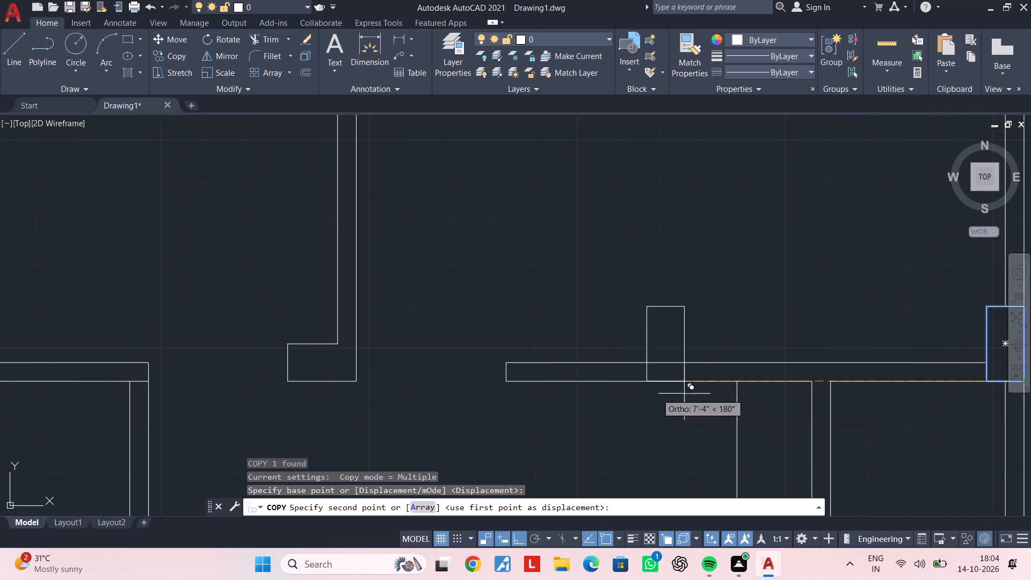
pyautogui.click(360, 383)
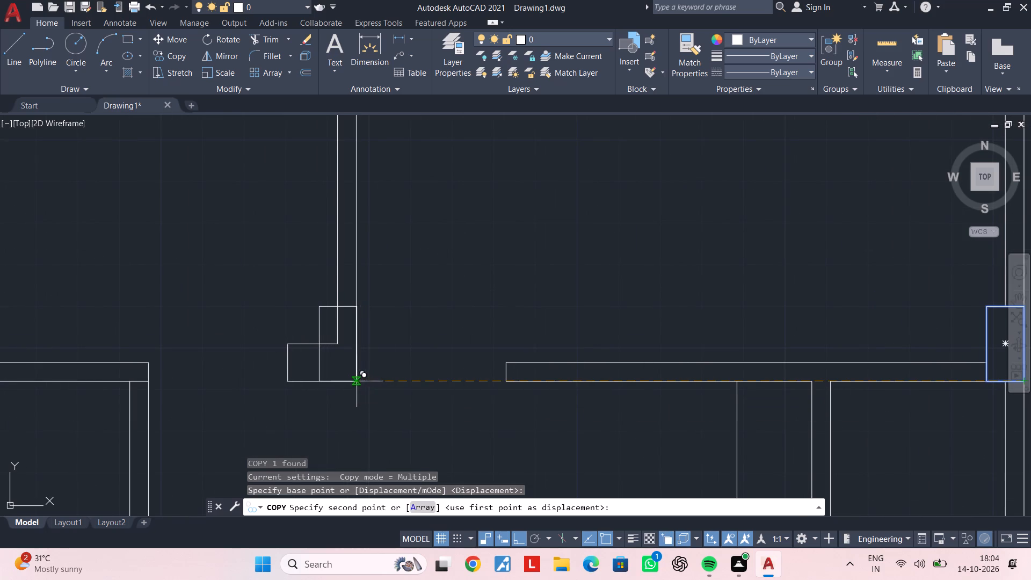
pyautogui.press('Escape')
pyautogui.press('Escape')
pyautogui.press('Escape')
pyautogui.press('Escape')
# Trim the middle wall's left face line and the stub's top line where they run inside the new column.
pyautogui.scroll(2, 326, 344)
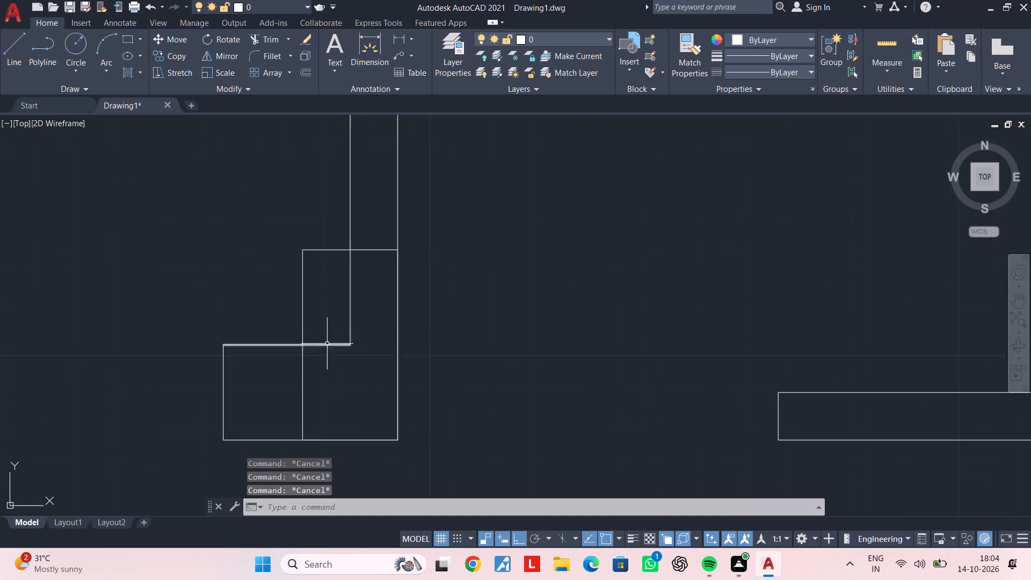
pyautogui.moveTo(339, 352); pyautogui.dragTo(363, 397, button='middle')
pyautogui.press('Escape')
pyautogui.press('Escape')
pyautogui.write('tr')
pyautogui.press('space')
pyautogui.click(384, 342)
pyautogui.click(362, 360)
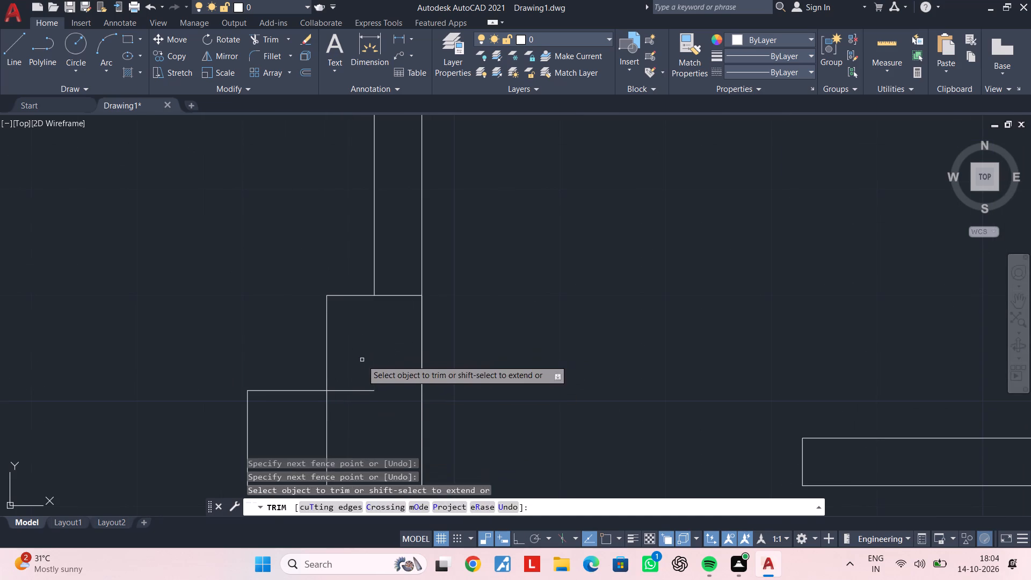
pyautogui.click(359, 378)
pyautogui.click(353, 414)
pyautogui.press('Escape')
# Copy the left exterior wall's upper column down to the short partition above the staircase, aligning its base with the partition's lower face.
pyautogui.scroll(-4, 356, 398)
pyautogui.moveTo(360, 395); pyautogui.dragTo(396, 331, button='middle')
pyautogui.moveTo(324, 388); pyautogui.dragTo(373, 383, button='middle')
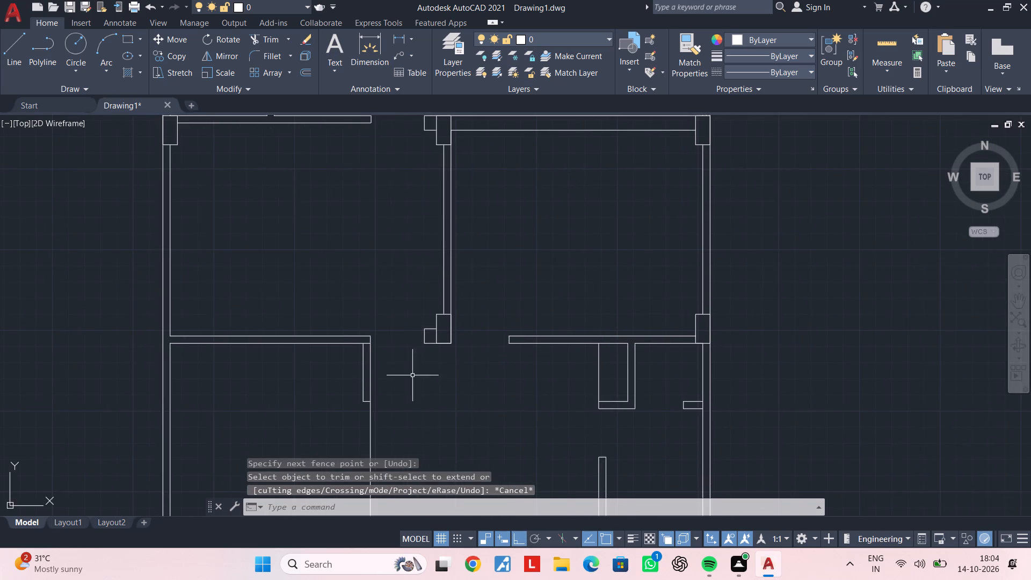
pyautogui.moveTo(411, 376); pyautogui.dragTo(471, 363, button='middle')
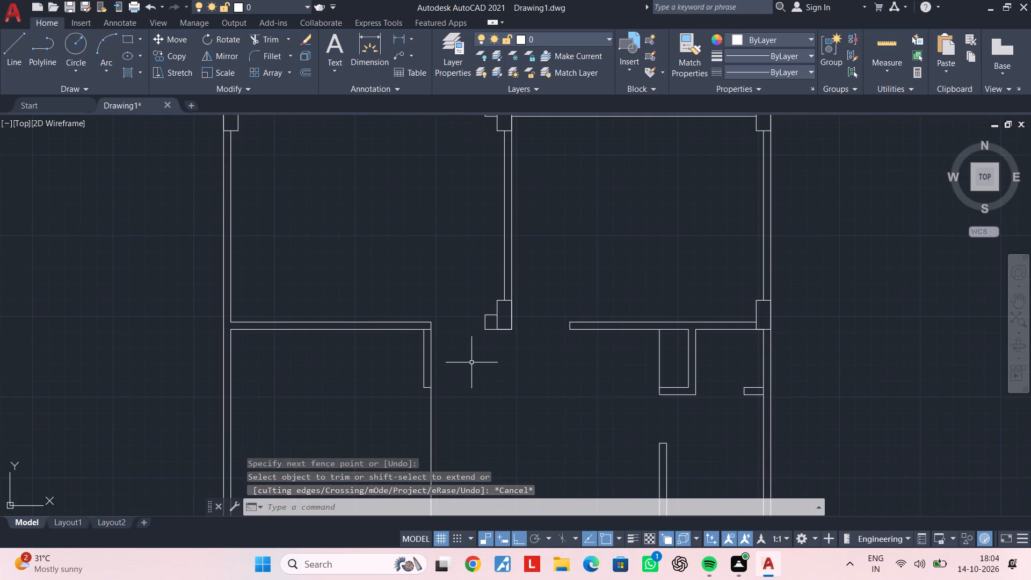
pyautogui.press('Escape')
pyautogui.press('Escape')
pyautogui.press('Escape')
pyautogui.moveTo(462, 380); pyautogui.dragTo(441, 271, button='middle')
pyautogui.moveTo(342, 318); pyautogui.dragTo(398, 281, button='middle')
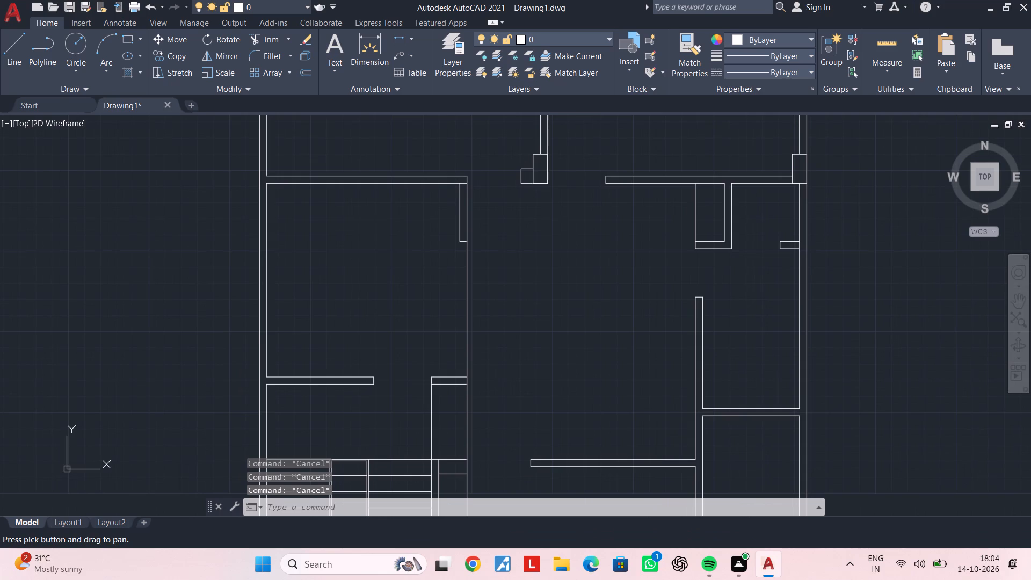
pyautogui.press('Escape')
pyautogui.press('Escape')
pyautogui.scroll(-1, 204, 210)
pyautogui.moveTo(231, 205); pyautogui.dragTo(233, 206, button='middle')
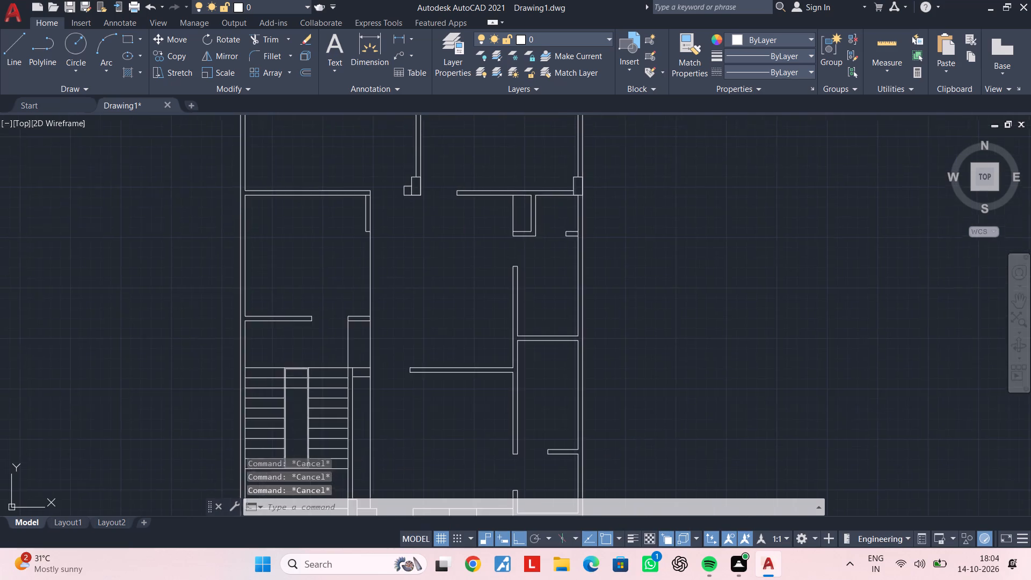
pyautogui.moveTo(233, 206); pyautogui.dragTo(310, 392, button='middle')
pyautogui.scroll(4, 324, 236)
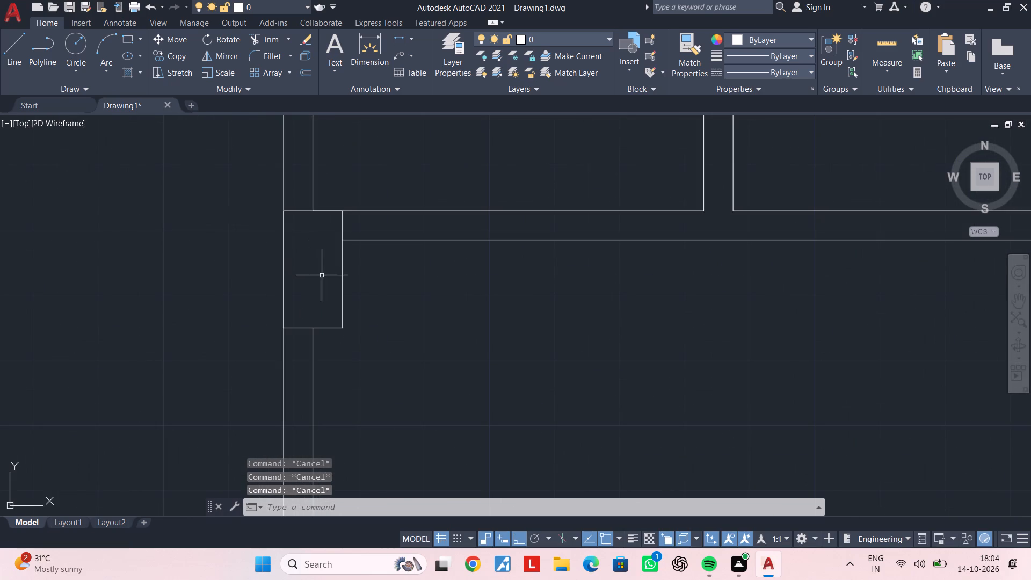
pyautogui.click(340, 275)
pyautogui.press('c')
pyautogui.write('o')
pyautogui.press('space')
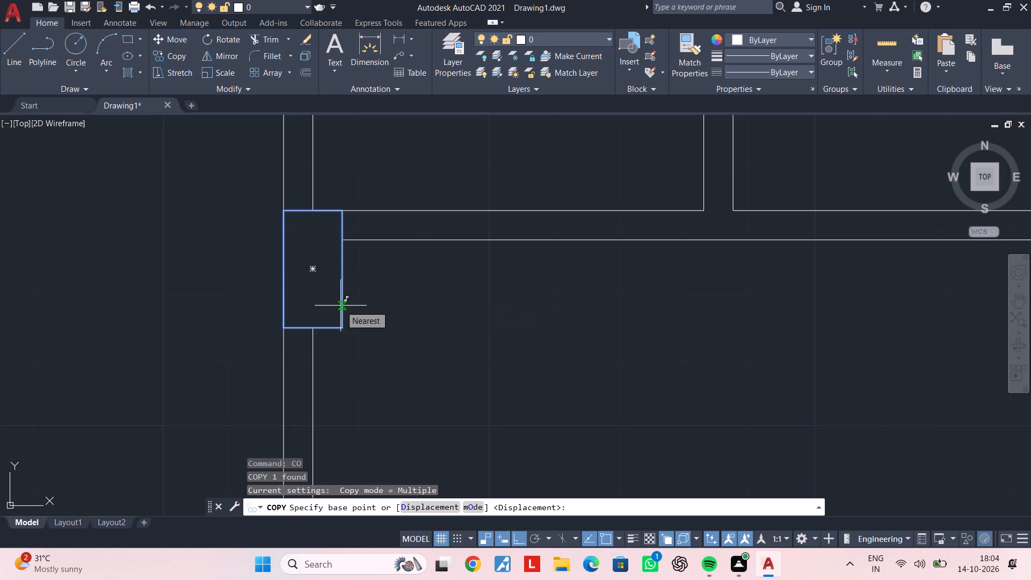
pyautogui.click(314, 327)
pyautogui.scroll(-4, 315, 331)
pyautogui.moveTo(316, 332); pyautogui.dragTo(316, 317, button='middle')
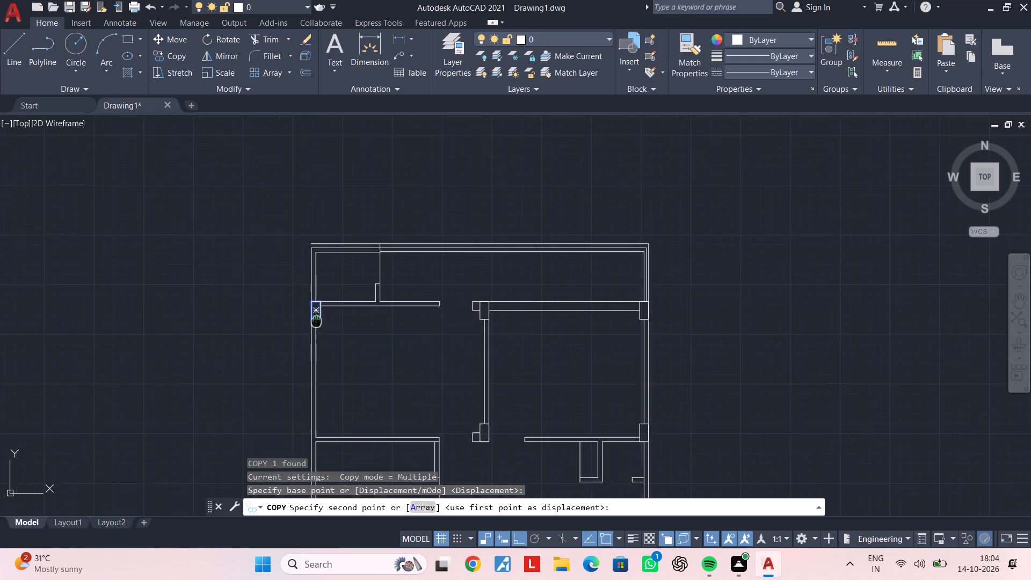
pyautogui.moveTo(316, 317); pyautogui.dragTo(320, 227, button='middle')
pyautogui.moveTo(327, 361); pyautogui.dragTo(345, 258, button='middle')
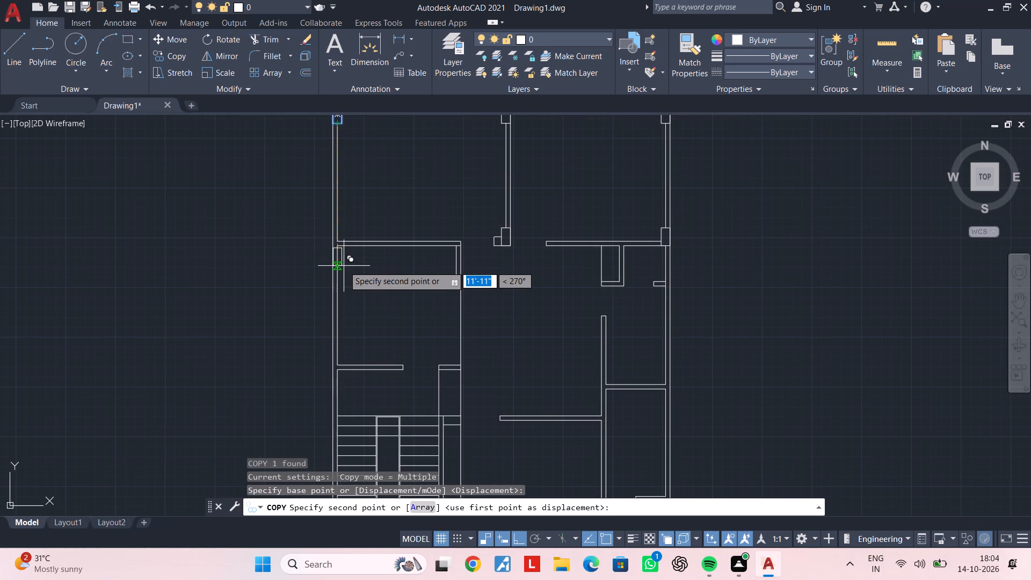
pyautogui.scroll(3, 335, 360)
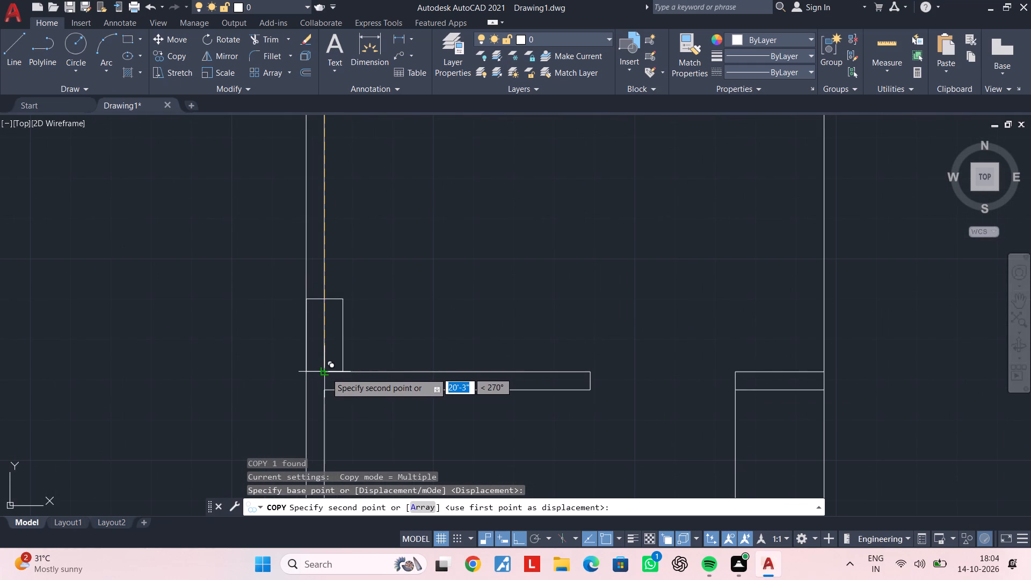
pyautogui.click(325, 391)
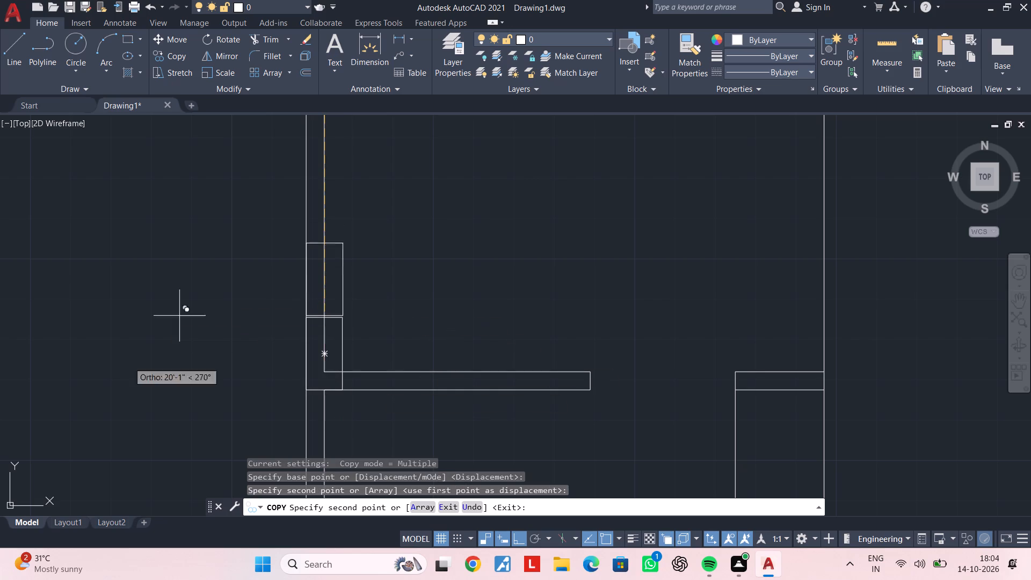
pyautogui.press('Escape')
# Trim the partition's top line and the left exterior wall's inner face line inside the new column.
pyautogui.scroll(4, 337, 385)
pyautogui.moveTo(307, 417); pyautogui.dragTo(410, 406, button='middle')
pyautogui.scroll(4, 365, 379)
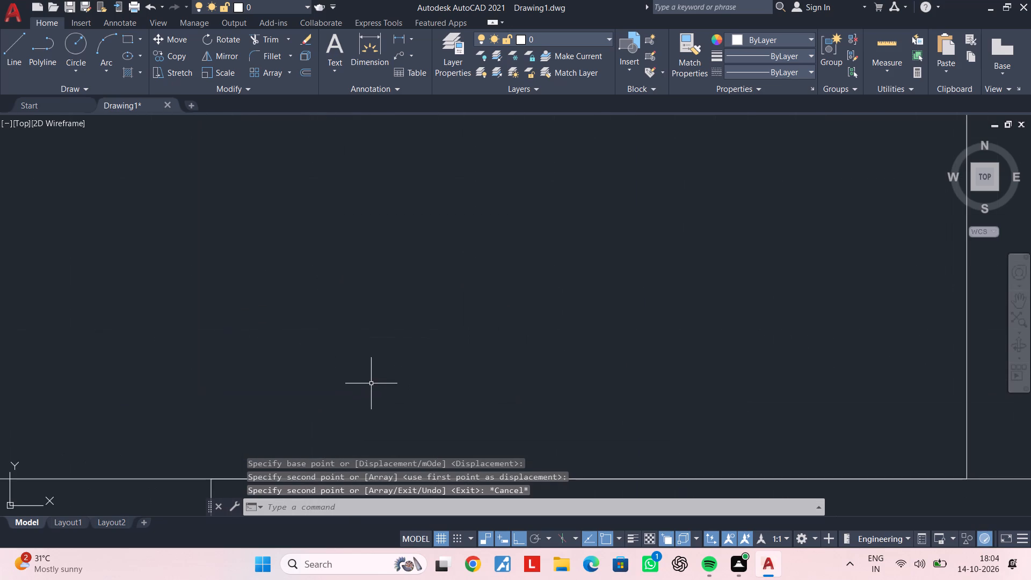
pyautogui.scroll(-5, 372, 384)
pyautogui.scroll(1, 419, 350)
pyautogui.moveTo(419, 350); pyautogui.dragTo(380, 361, button='middle')
pyautogui.press('Escape')
pyautogui.press('Escape')
pyautogui.press('t')
pyautogui.press('r')
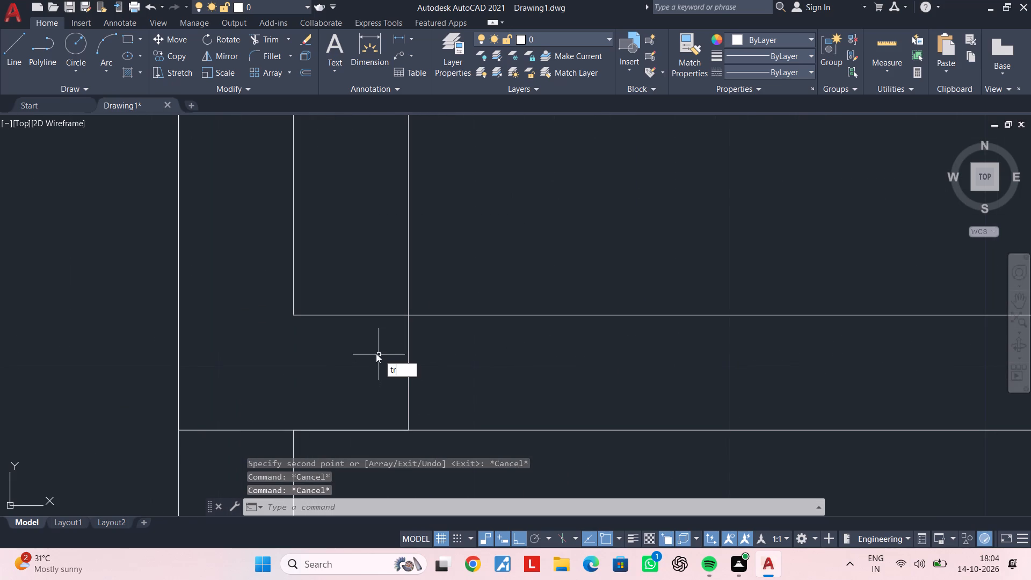
pyautogui.press('space')
pyautogui.click(366, 354)
pyautogui.click(351, 302)
pyautogui.click(328, 280)
pyautogui.click(285, 279)
pyautogui.scroll(-4, 285, 279)
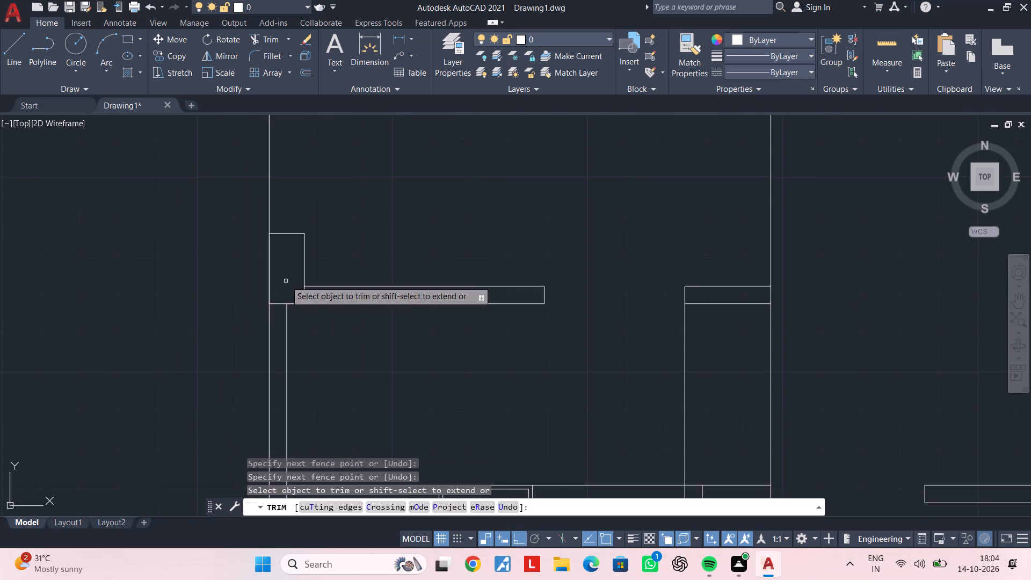
pyautogui.moveTo(286, 281); pyautogui.dragTo(287, 293, button='middle')
pyautogui.hotkey('ctrl', 'z')
pyautogui.scroll(-1, 356, 363)
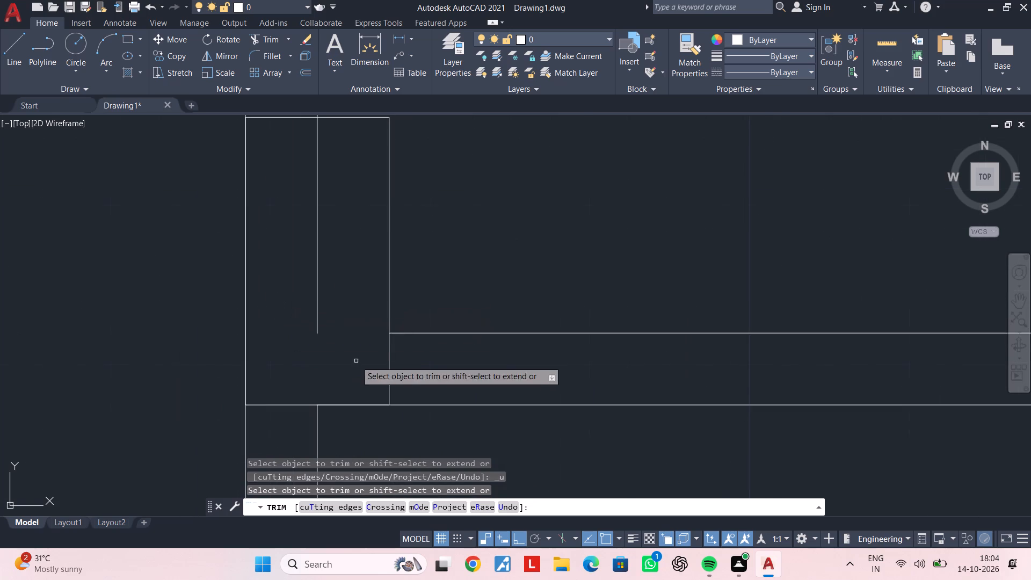
pyautogui.scroll(-1, 338, 280)
pyautogui.click(338, 271)
pyautogui.click(318, 275)
pyautogui.press('Escape')
# With Ortho off, copy the column above the staircase to the corner where the stair's top line meets its right side wall.
pyautogui.scroll(-2, 398, 296)
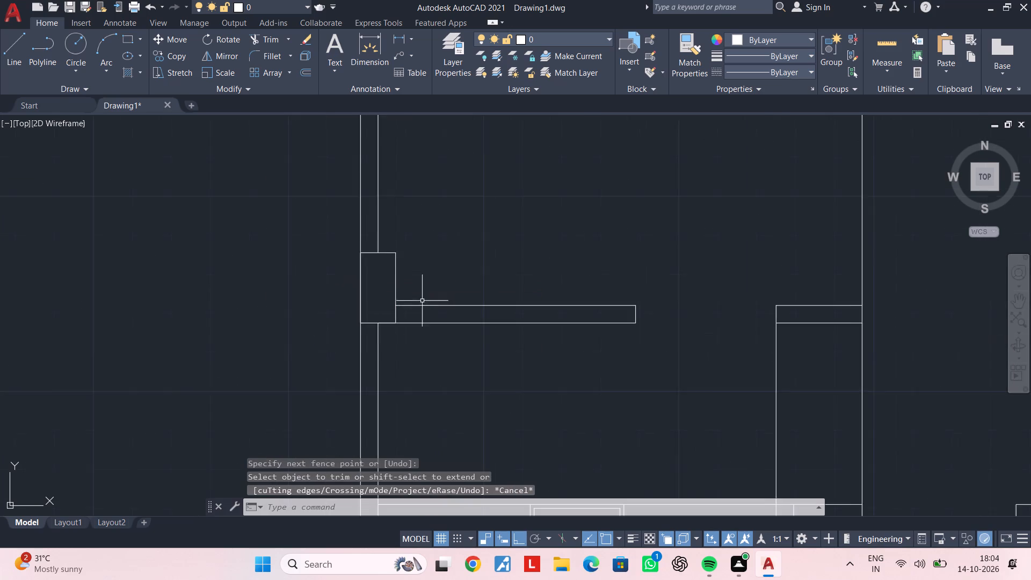
pyautogui.moveTo(427, 301); pyautogui.dragTo(332, 299, button='middle')
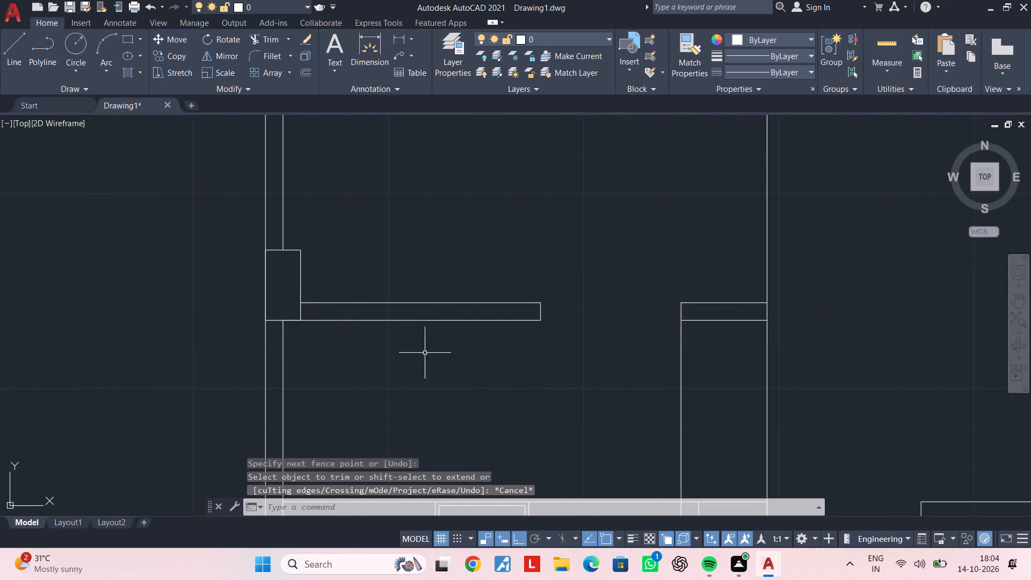
pyautogui.scroll(-2, 474, 362)
pyautogui.moveTo(544, 359); pyautogui.dragTo(464, 309, button='middle')
pyautogui.moveTo(438, 346); pyautogui.dragTo(443, 296, button='middle')
pyautogui.press('Escape')
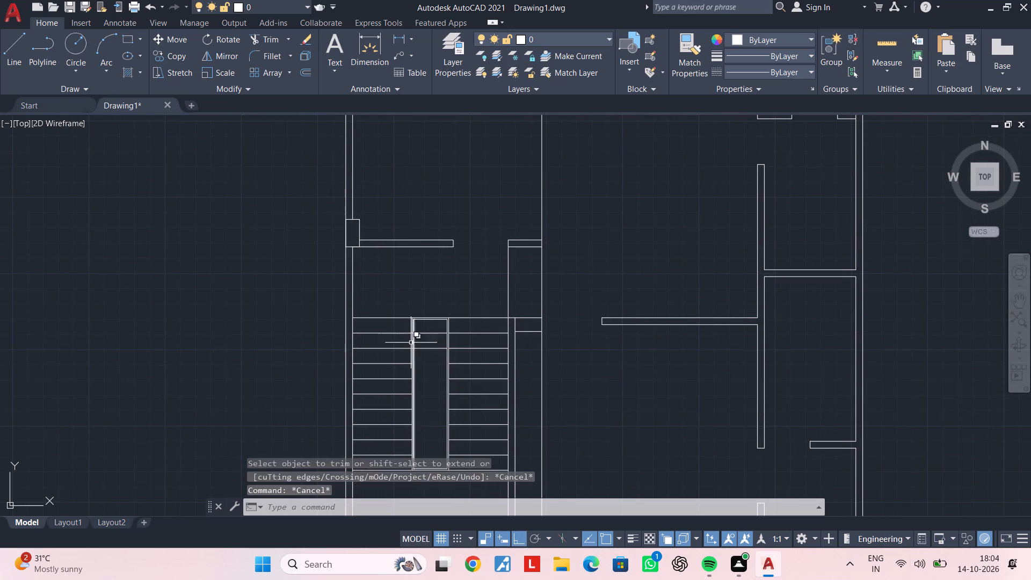
pyautogui.press('Escape')
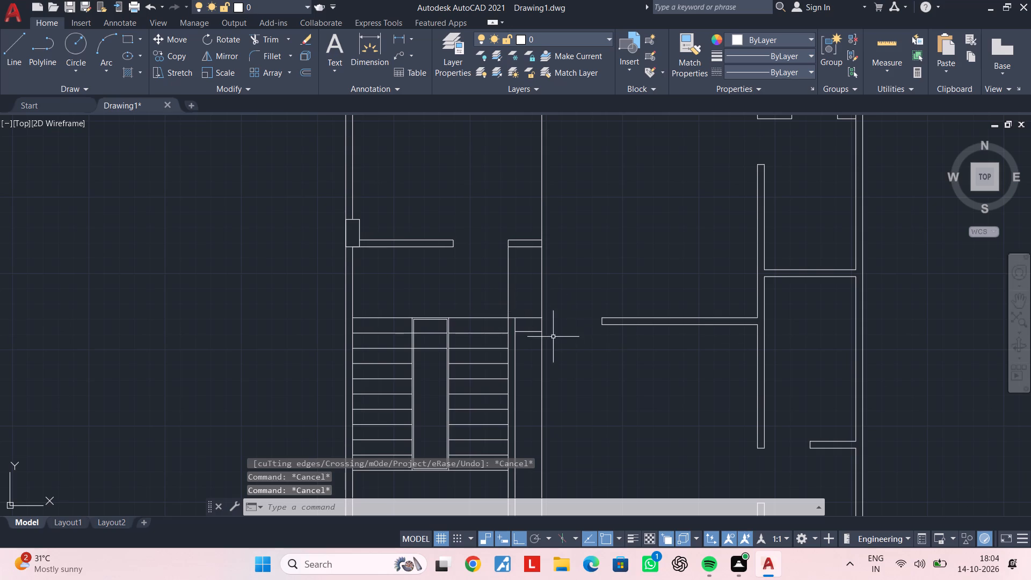
pyautogui.scroll(2, 542, 340)
pyautogui.moveTo(498, 333); pyautogui.dragTo(532, 345, button='middle')
pyautogui.scroll(-2, 482, 330)
pyautogui.moveTo(485, 330); pyautogui.dragTo(498, 356, button='middle')
pyautogui.press('Escape')
pyautogui.scroll(3, 347, 238)
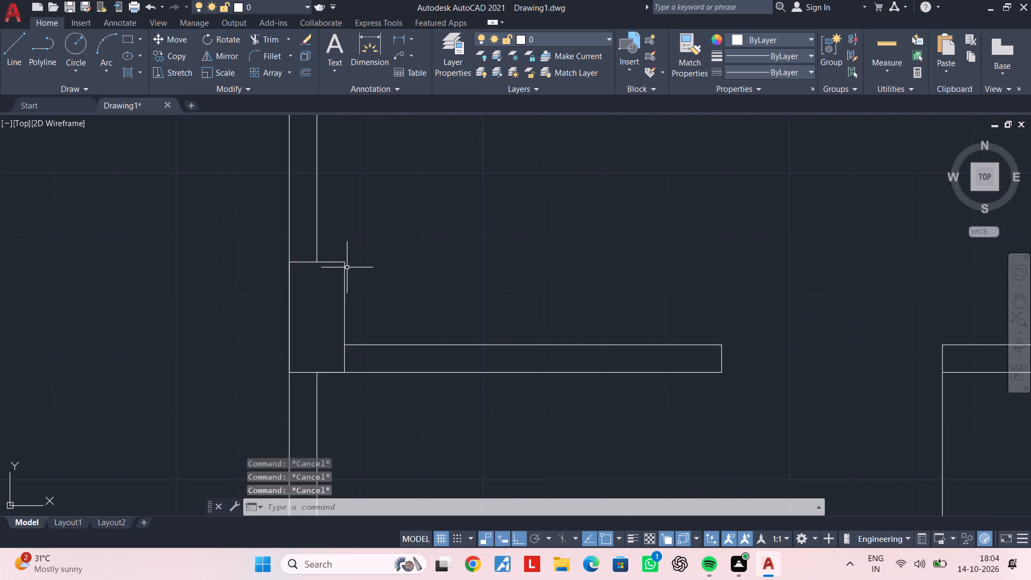
pyautogui.click(344, 268)
pyautogui.press('c')
pyautogui.press('o')
pyautogui.press('space')
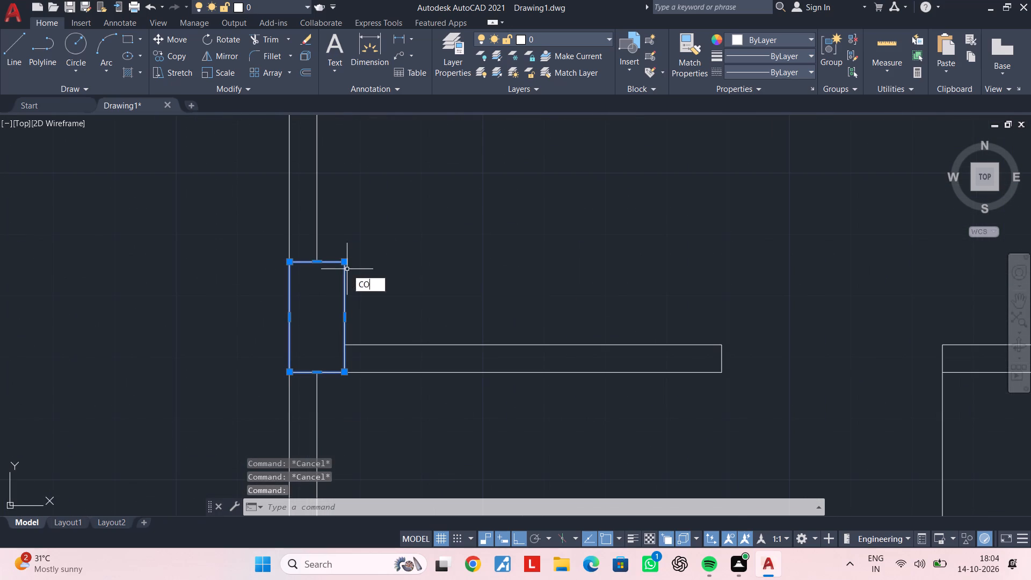
pyautogui.click(290, 260)
pyautogui.scroll(-3, 573, 330)
pyautogui.moveTo(580, 330); pyautogui.dragTo(463, 262, button='middle')
pyautogui.moveTo(556, 328); pyautogui.dragTo(522, 283, button='middle')
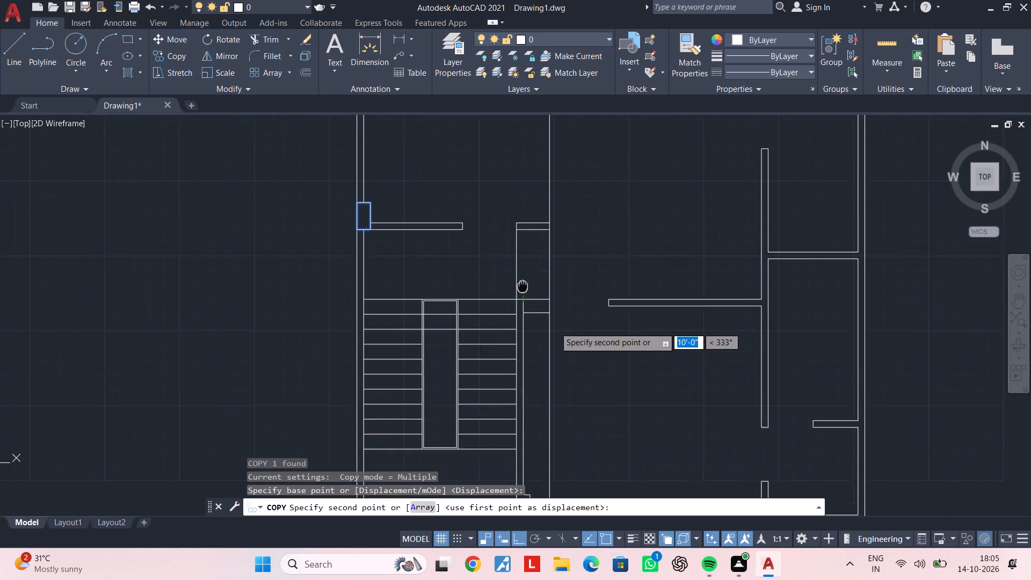
pyautogui.moveTo(522, 283); pyautogui.dragTo(521, 274, button='middle')
pyautogui.click(517, 528)
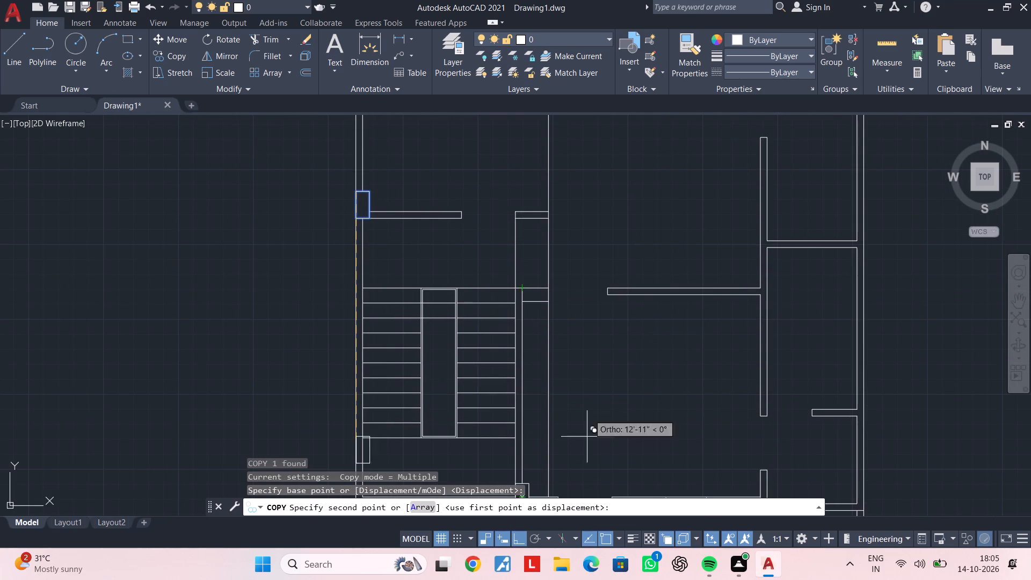
pyautogui.click(521, 542)
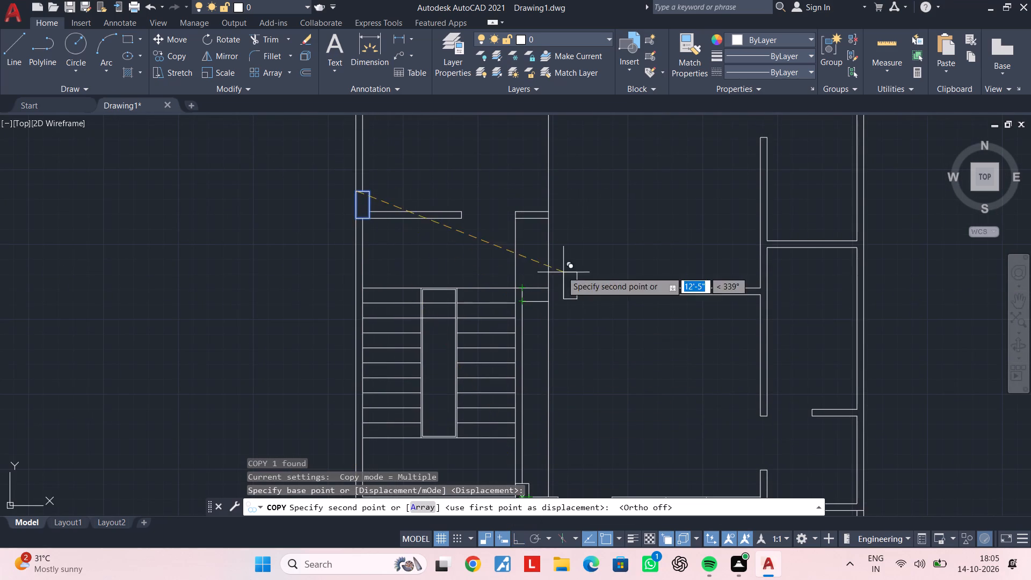
pyautogui.scroll(3, 523, 290)
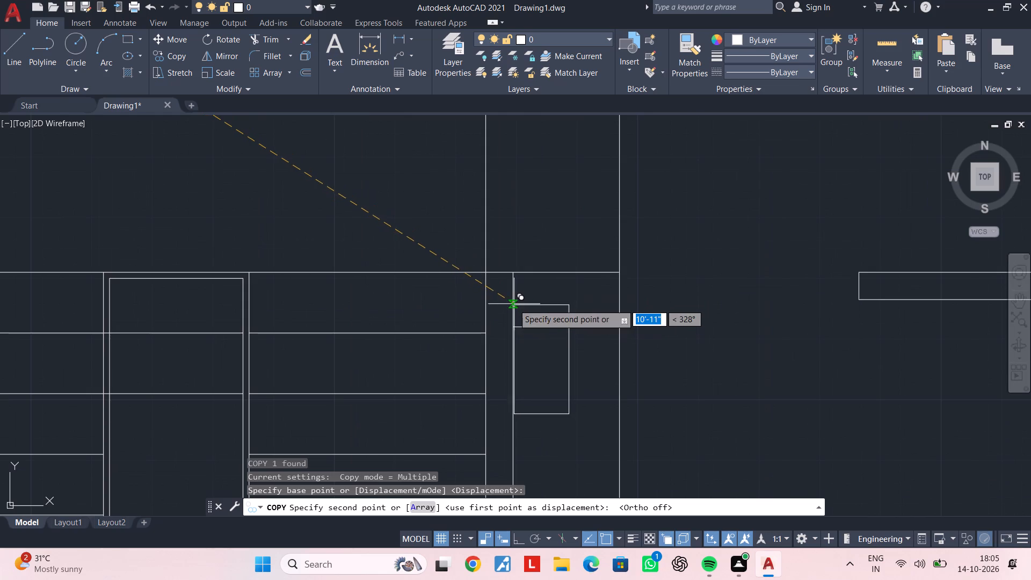
pyautogui.scroll(2, 513, 304)
pyautogui.click(439, 223)
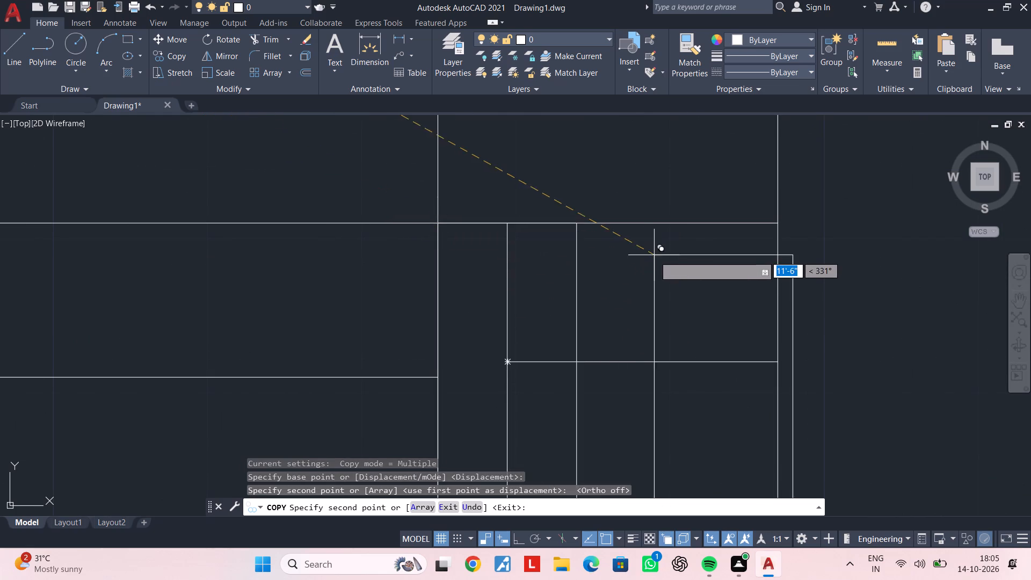
pyautogui.scroll(-2, 654, 259)
pyautogui.moveTo(640, 262); pyautogui.dragTo(569, 257, button='middle')
pyautogui.press('Escape')
pyautogui.press('Escape')
# Trim the stair side wall's vertical face line and the short horizontal stub line where they run inside the new corner column.
pyautogui.press('t')
pyautogui.write('r')
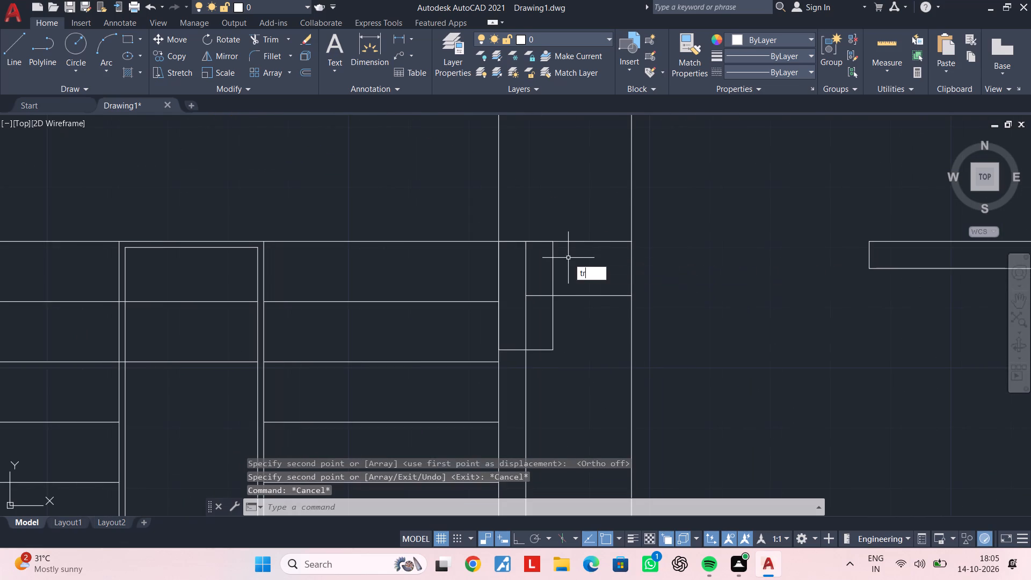
pyautogui.press('space')
pyautogui.click(527, 285)
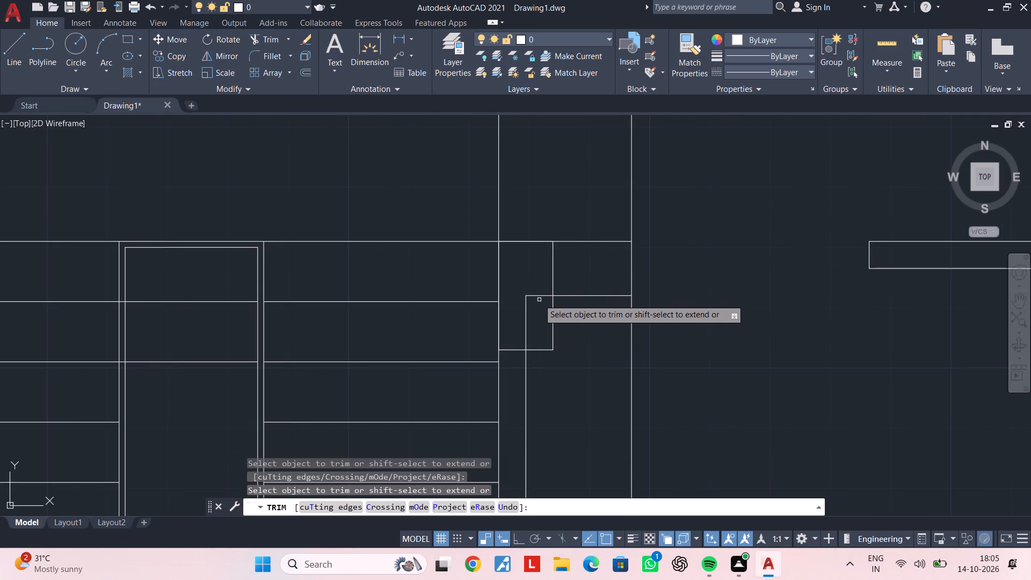
pyautogui.click(539, 296)
pyautogui.click(526, 314)
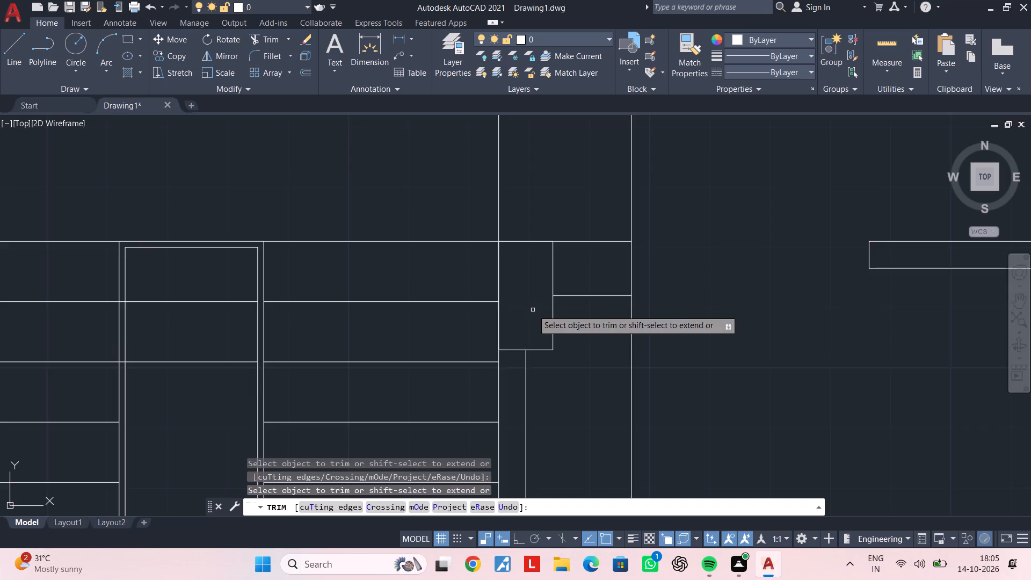
pyautogui.scroll(-3, 533, 310)
pyautogui.press('Escape')
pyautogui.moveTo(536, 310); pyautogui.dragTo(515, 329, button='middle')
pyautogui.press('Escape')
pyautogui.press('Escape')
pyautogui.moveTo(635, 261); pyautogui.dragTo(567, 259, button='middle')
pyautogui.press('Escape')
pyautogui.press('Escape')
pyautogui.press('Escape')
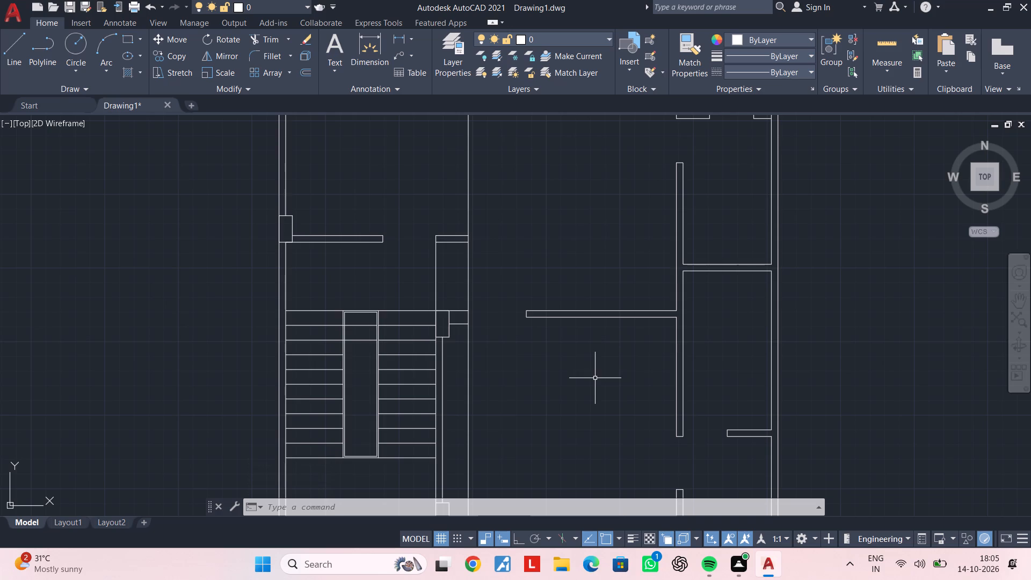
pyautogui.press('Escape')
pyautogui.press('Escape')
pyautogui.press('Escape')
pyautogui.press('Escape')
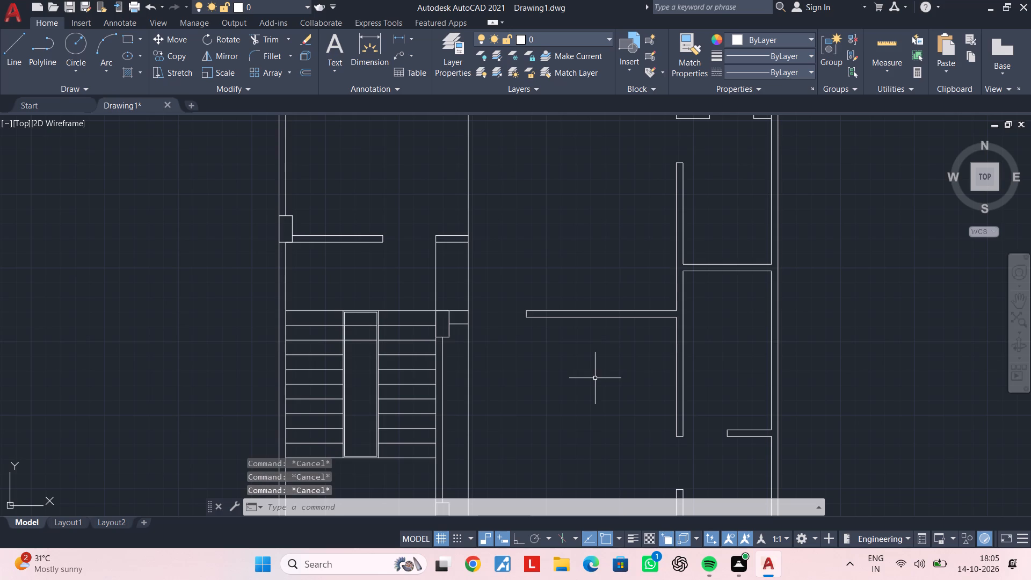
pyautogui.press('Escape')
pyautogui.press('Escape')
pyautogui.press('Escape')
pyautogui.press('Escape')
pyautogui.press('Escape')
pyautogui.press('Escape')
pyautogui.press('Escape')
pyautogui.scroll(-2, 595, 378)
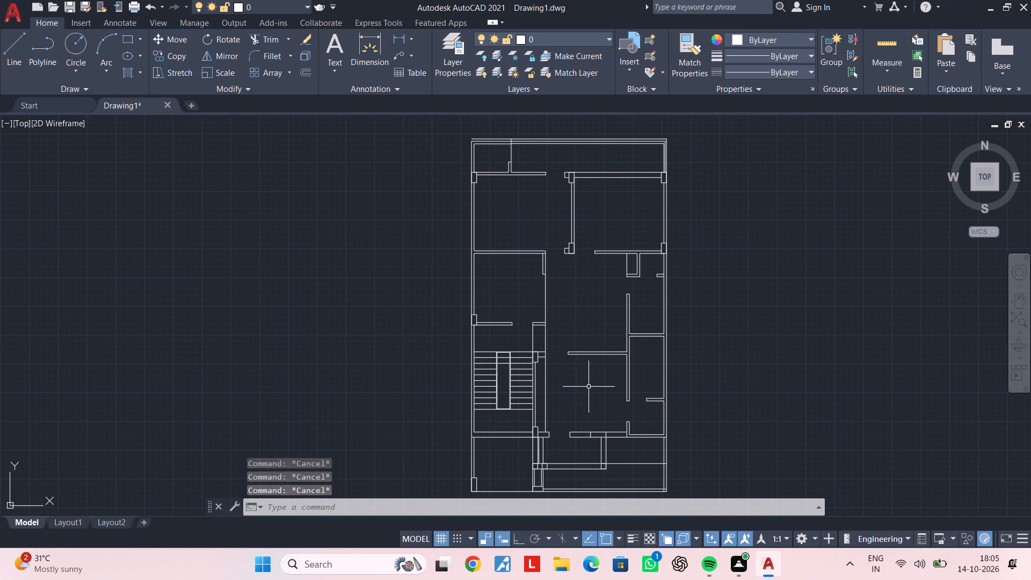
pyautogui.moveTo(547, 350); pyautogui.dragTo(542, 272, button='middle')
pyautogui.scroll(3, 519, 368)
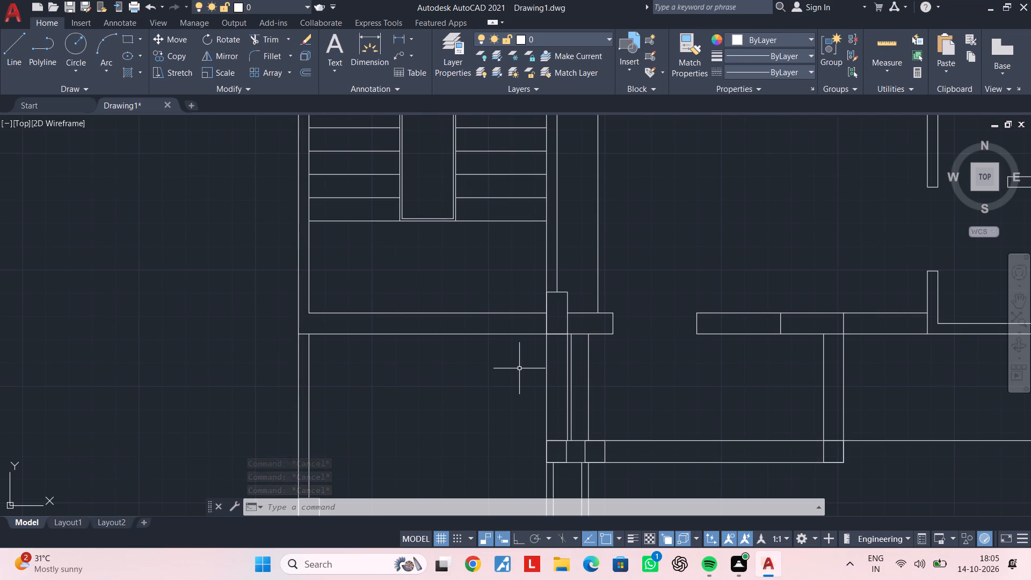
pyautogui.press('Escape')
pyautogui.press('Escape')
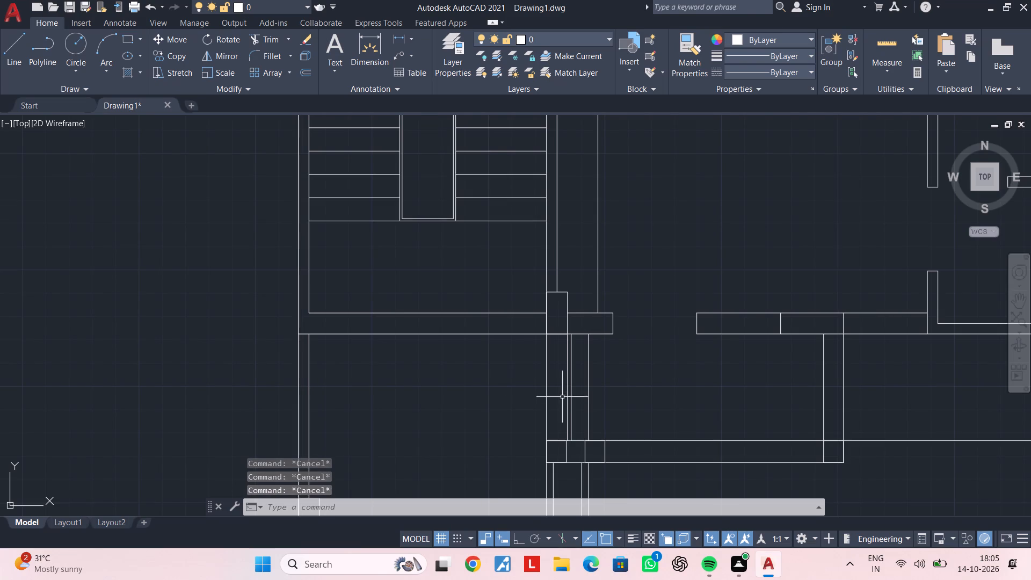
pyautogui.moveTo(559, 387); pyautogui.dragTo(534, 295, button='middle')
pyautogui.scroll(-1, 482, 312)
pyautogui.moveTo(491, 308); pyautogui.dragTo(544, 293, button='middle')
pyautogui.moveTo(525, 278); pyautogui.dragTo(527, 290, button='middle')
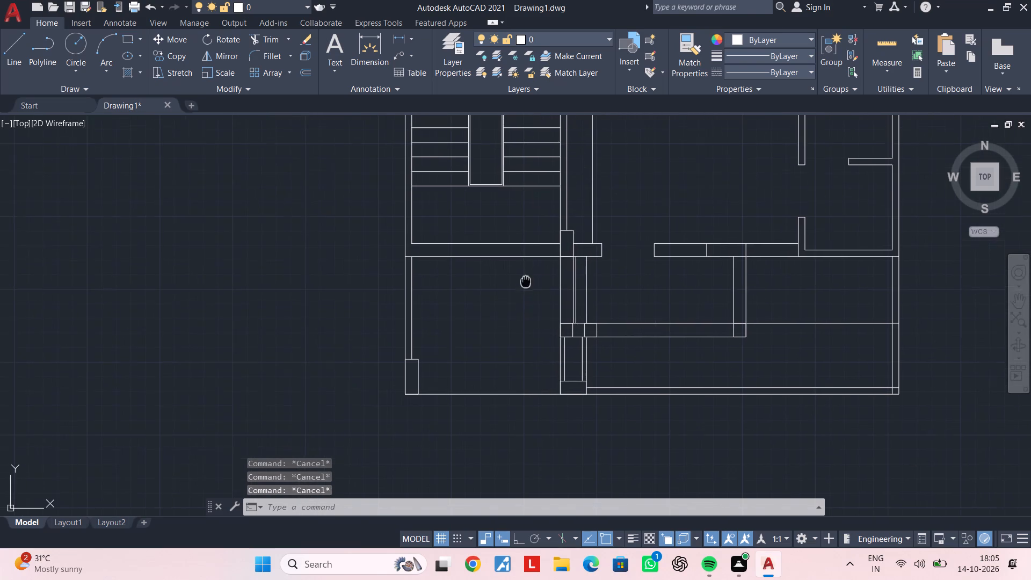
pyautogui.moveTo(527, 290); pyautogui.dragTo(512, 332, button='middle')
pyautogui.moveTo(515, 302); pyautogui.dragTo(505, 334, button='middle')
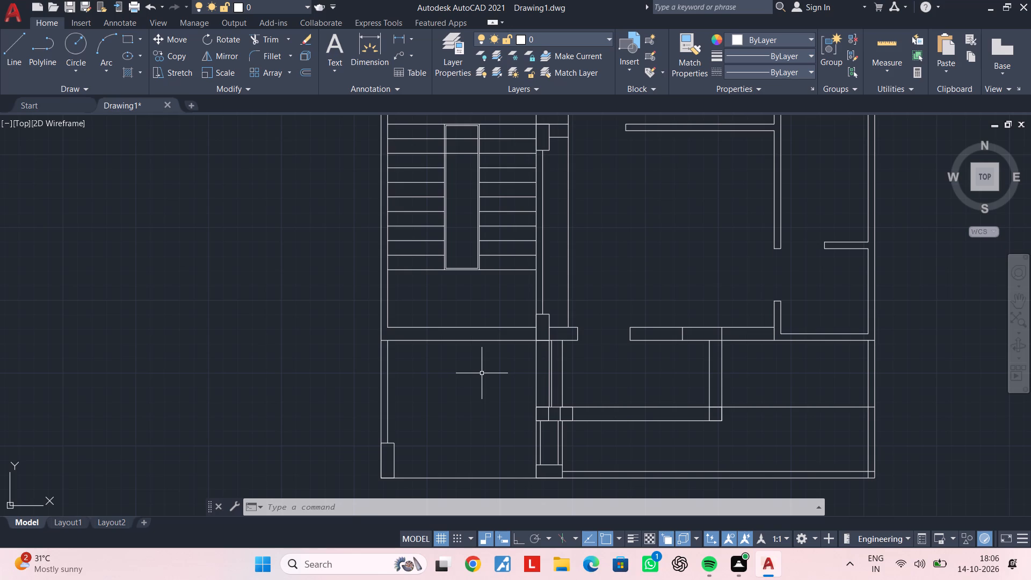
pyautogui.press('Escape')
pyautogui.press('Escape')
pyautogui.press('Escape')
# Draw two crossing diagonal lines between opposite corners of the left exterior wall's upper column.
pyautogui.scroll(-2, 466, 336)
pyautogui.moveTo(466, 336); pyautogui.dragTo(456, 404, button='middle')
pyautogui.moveTo(598, 294); pyautogui.dragTo(594, 303, button='middle')
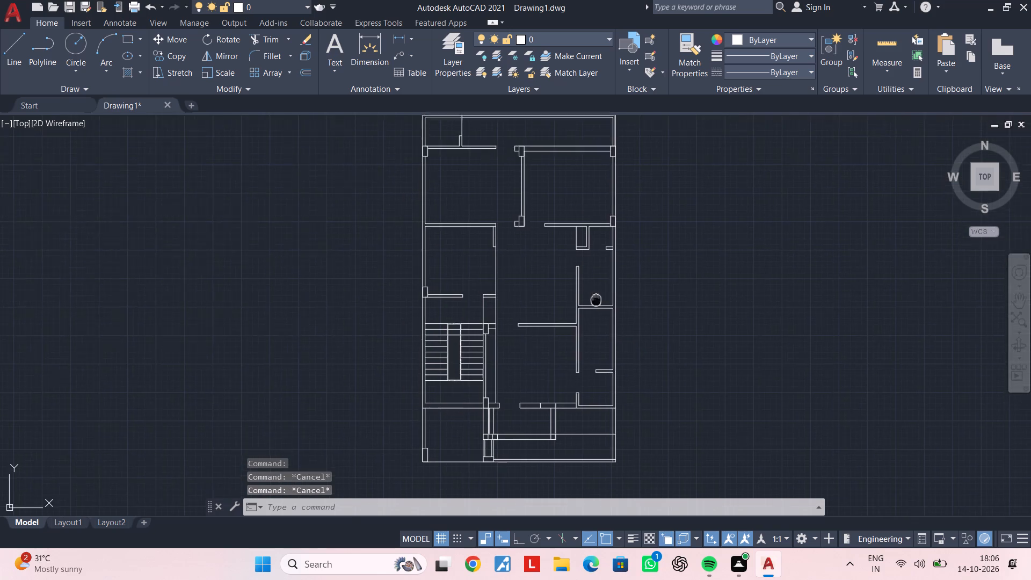
pyautogui.moveTo(594, 303); pyautogui.dragTo(554, 361, button='middle')
pyautogui.scroll(2, 600, 258)
pyautogui.moveTo(339, 259); pyautogui.dragTo(543, 435, button='middle')
pyautogui.scroll(3, 221, 326)
pyautogui.moveTo(329, 321); pyautogui.dragTo(397, 303, button='middle')
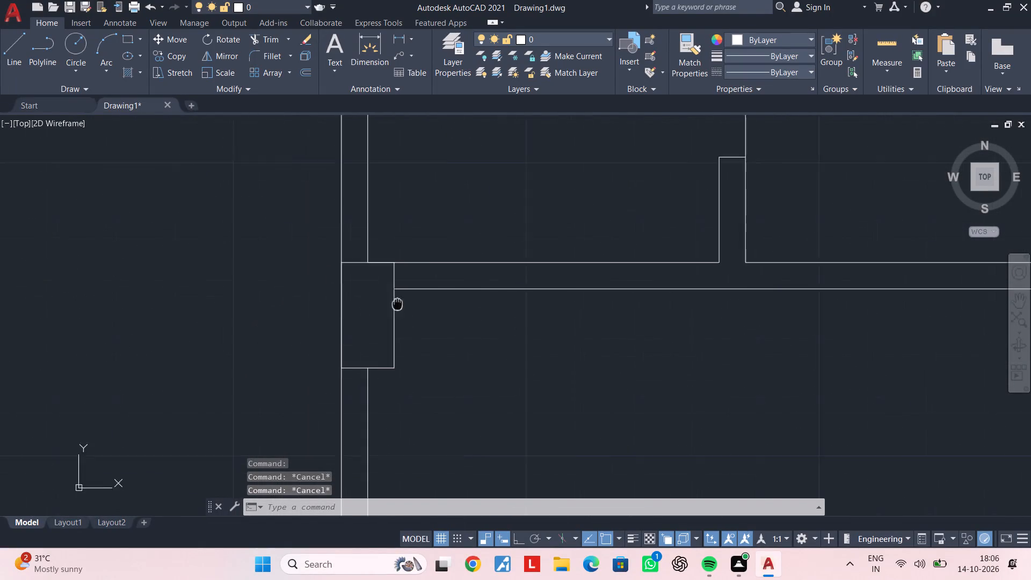
pyautogui.moveTo(397, 303); pyautogui.dragTo(434, 298, button='middle')
pyautogui.press('Escape')
pyautogui.write('l')
pyautogui.press('space')
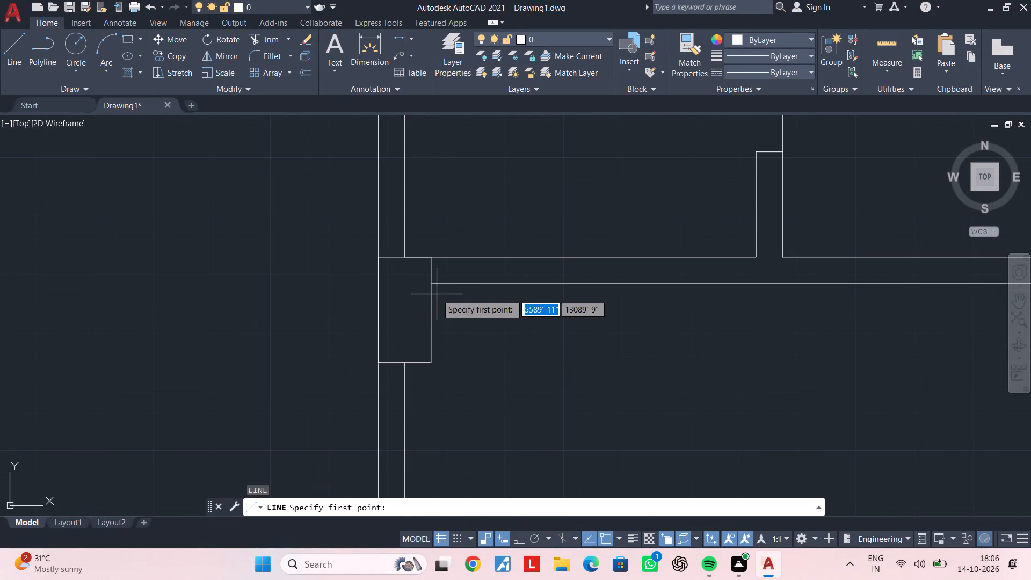
pyautogui.click(431, 257)
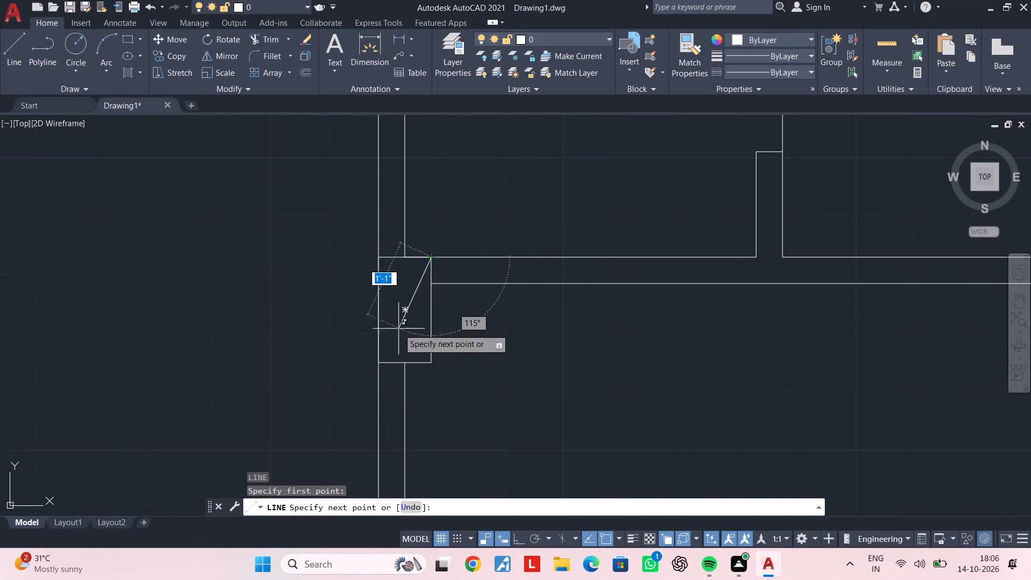
pyautogui.click(380, 367)
pyautogui.press('space')
pyautogui.press('space')
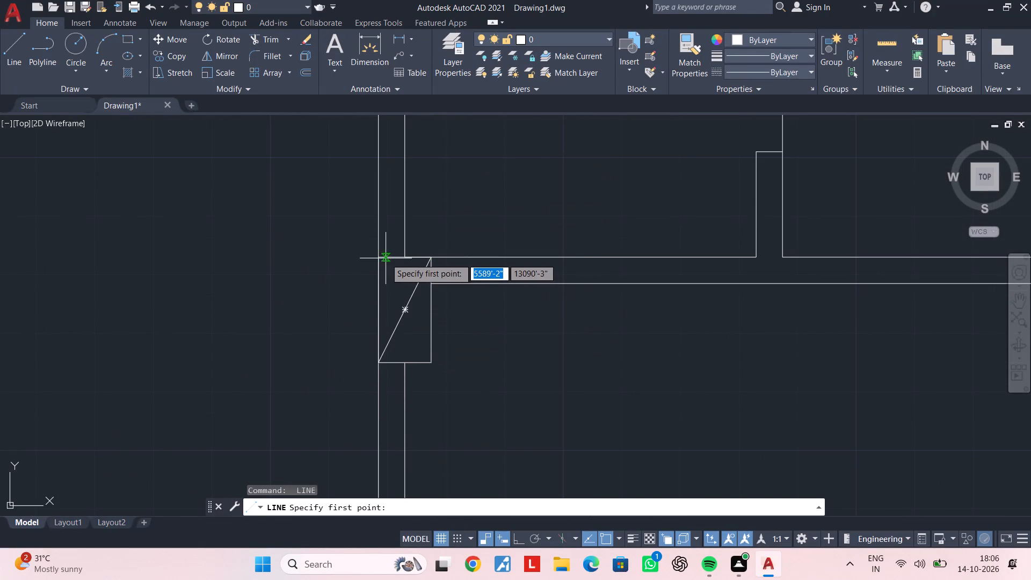
pyautogui.click(381, 256)
pyautogui.click(431, 363)
pyautogui.press('Escape')
# Mark the middle wall's upper column with two crossing diagonal lines between its opposite corners.
pyautogui.scroll(-2, 491, 354)
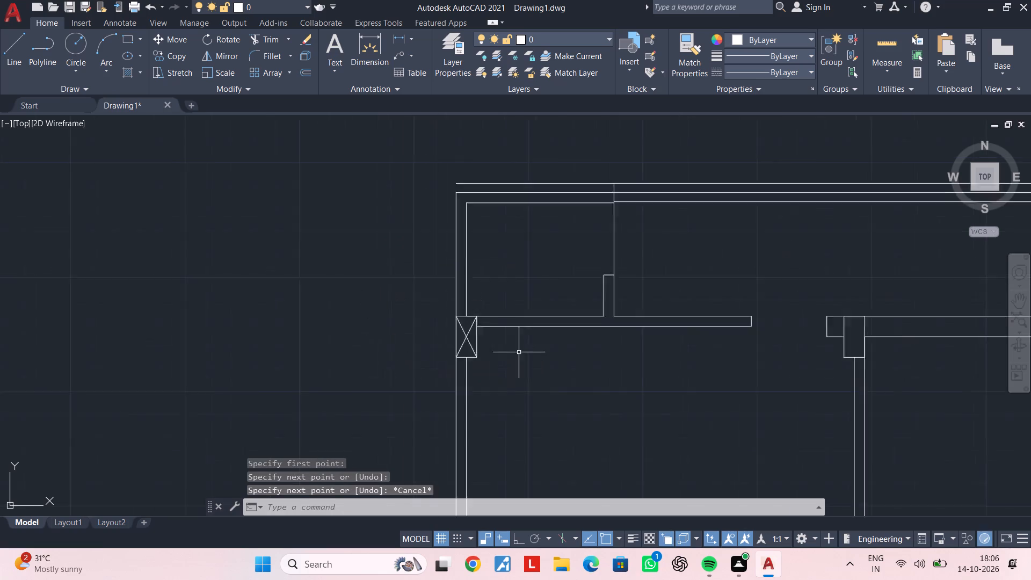
pyautogui.scroll(-1, 519, 352)
pyautogui.moveTo(541, 349); pyautogui.dragTo(246, 314, button='middle')
pyautogui.press('space')
pyautogui.scroll(3, 441, 304)
pyautogui.click(392, 267)
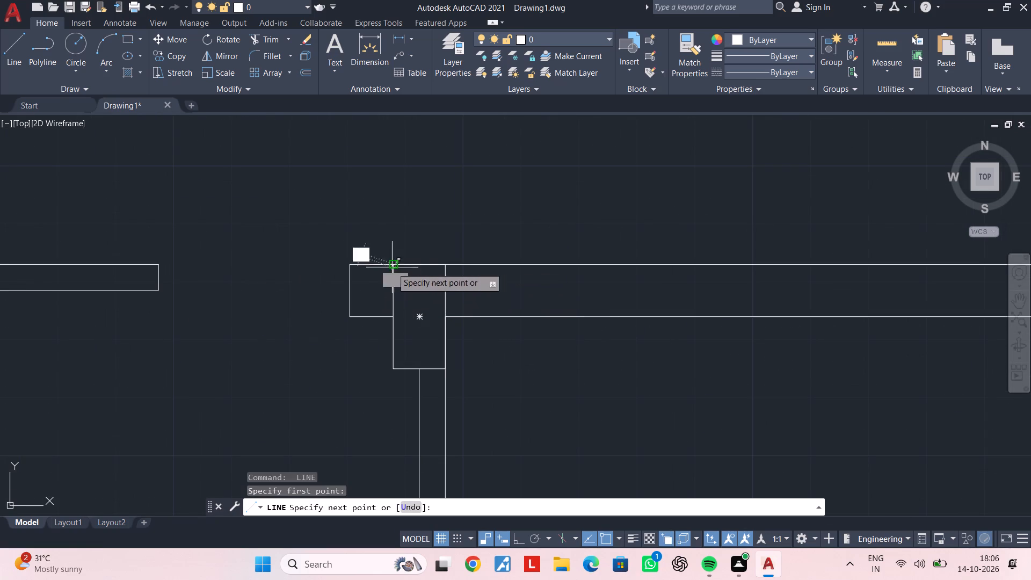
pyautogui.click(444, 369)
pyautogui.press('Escape')
pyautogui.press('space')
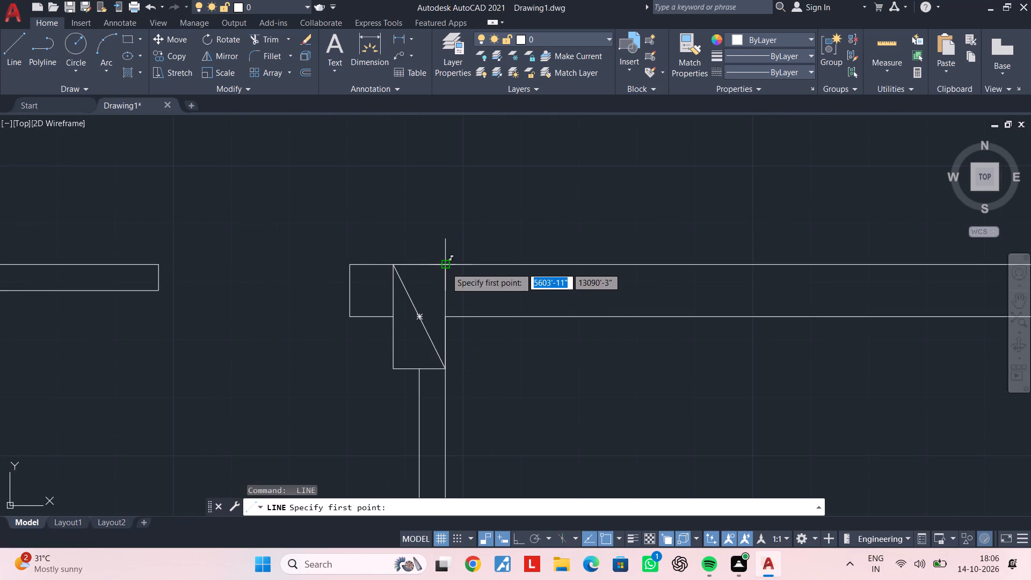
pyautogui.click(446, 267)
pyautogui.click(397, 369)
pyautogui.press('Escape')
# Mark the right exterior wall's upper column with two crossing diagonal lines between its opposite corners.
pyautogui.scroll(-4, 521, 364)
pyautogui.moveTo(608, 355); pyautogui.dragTo(375, 355, button='middle')
pyautogui.press('space')
pyautogui.scroll(3, 430, 350)
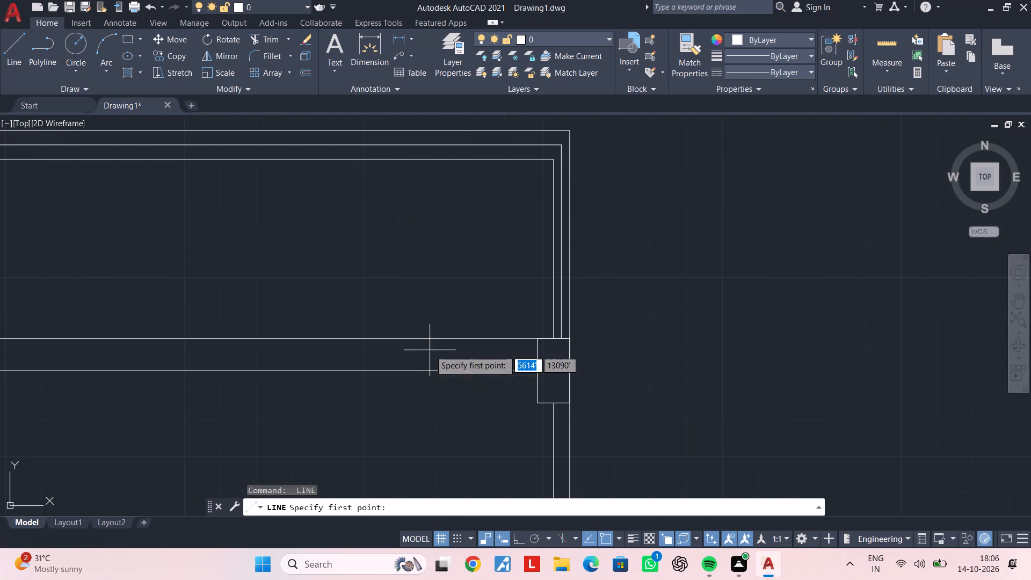
pyautogui.scroll(2, 540, 342)
pyautogui.click(526, 332)
pyautogui.scroll(-2, 551, 380)
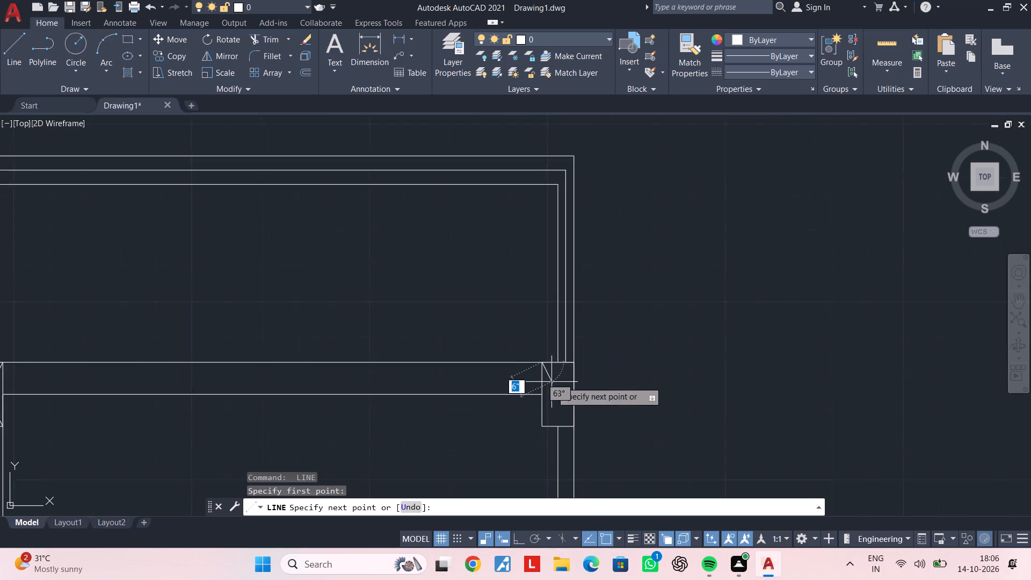
pyautogui.moveTo(551, 382); pyautogui.dragTo(540, 307, button='middle')
pyautogui.scroll(2, 551, 351)
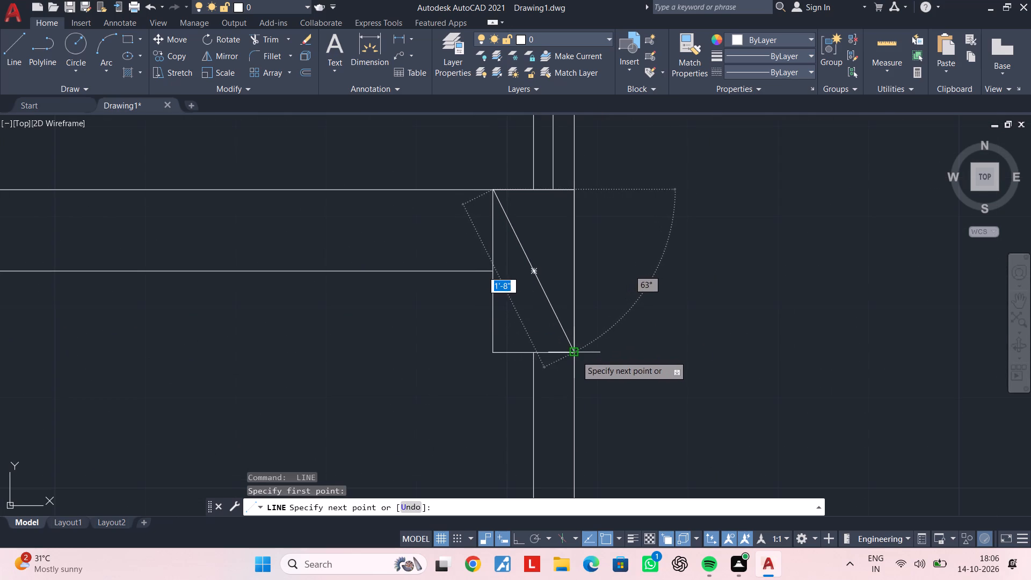
pyautogui.click(575, 356)
pyautogui.press('Escape')
pyautogui.press('space')
pyautogui.click(573, 186)
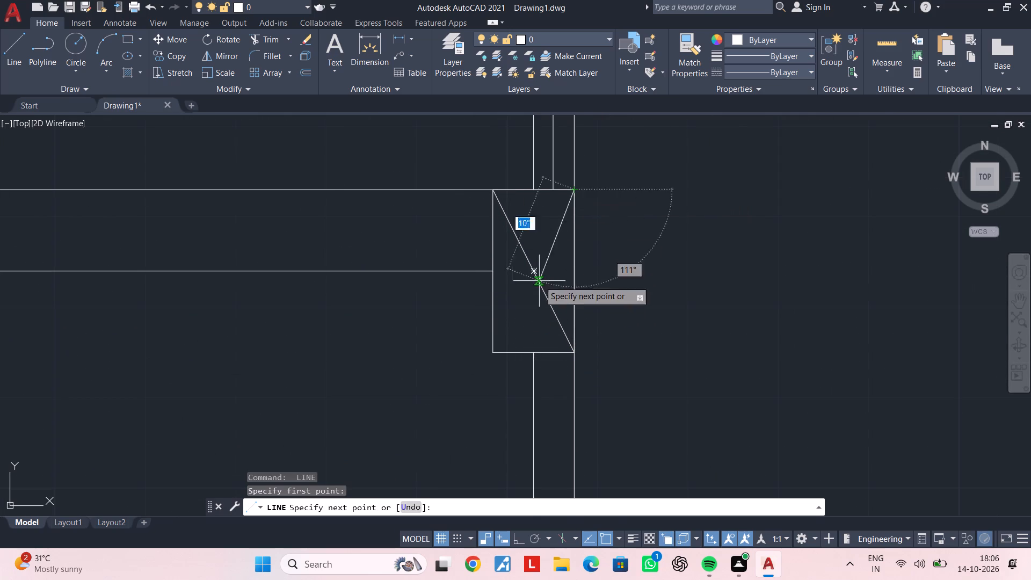
pyautogui.click(498, 356)
pyautogui.press('Escape')
pyautogui.press('Escape')
# Mark the right exterior wall's next column down with two crossing diagonal lines between its opposite corners.
pyautogui.scroll(-2, 501, 353)
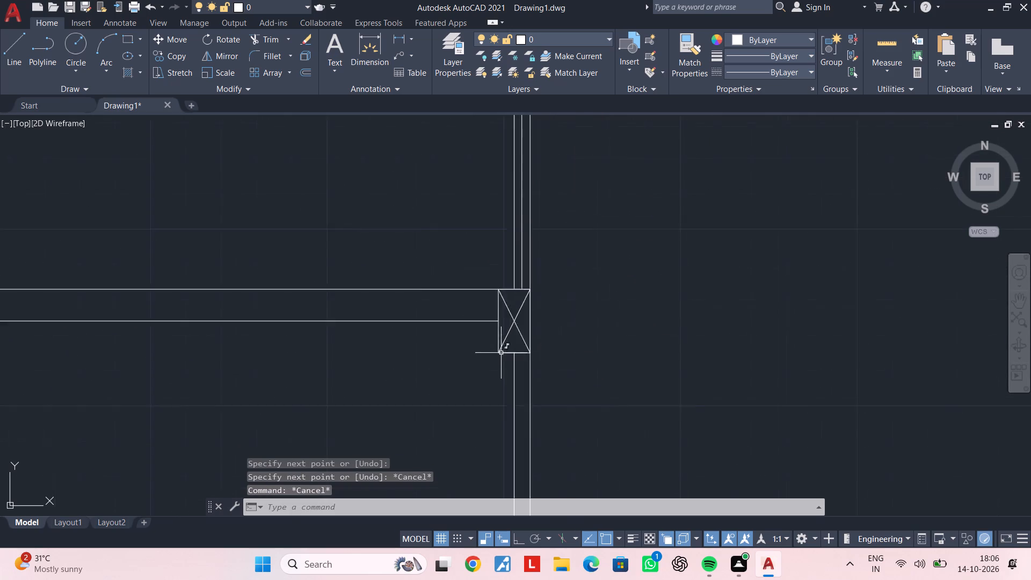
pyautogui.scroll(-2, 501, 353)
pyautogui.moveTo(503, 353); pyautogui.dragTo(543, 236, button='middle')
pyautogui.scroll(-1, 504, 352)
pyautogui.moveTo(478, 328); pyautogui.dragTo(490, 297, button='middle')
pyautogui.press('space')
pyautogui.scroll(4, 557, 302)
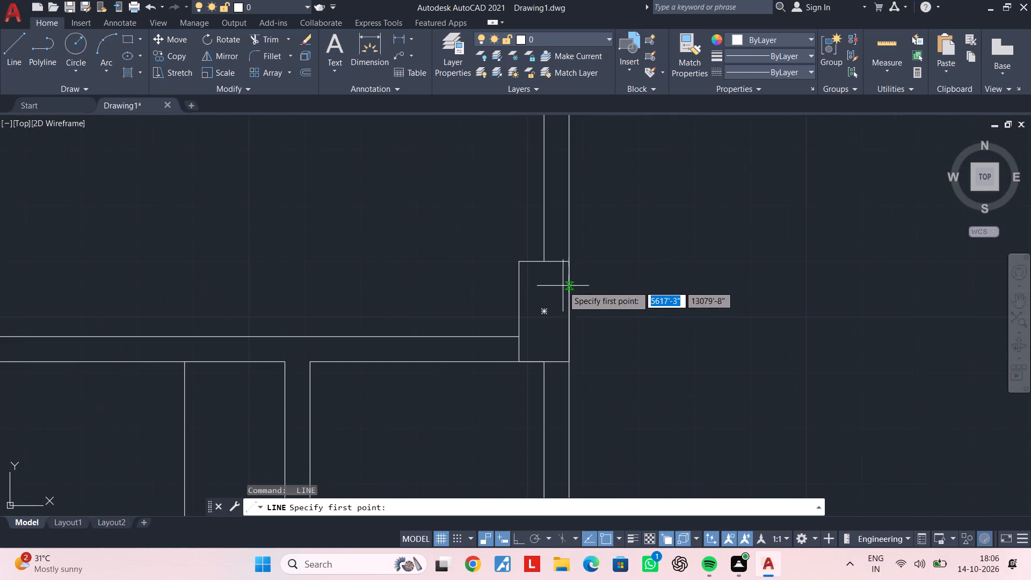
pyautogui.click(568, 263)
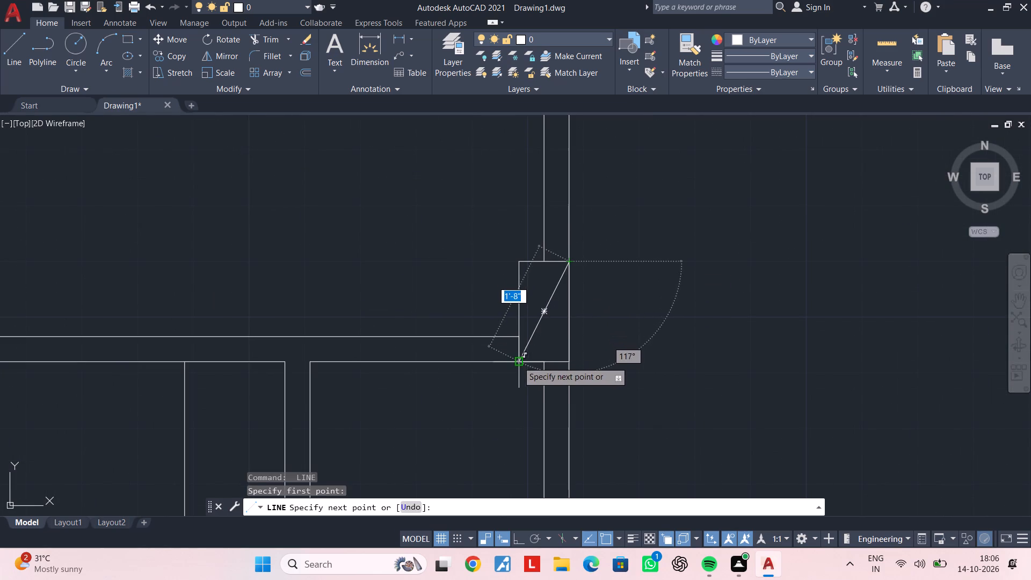
pyautogui.click(518, 364)
pyautogui.press('Escape')
pyautogui.press('space')
pyautogui.click(518, 258)
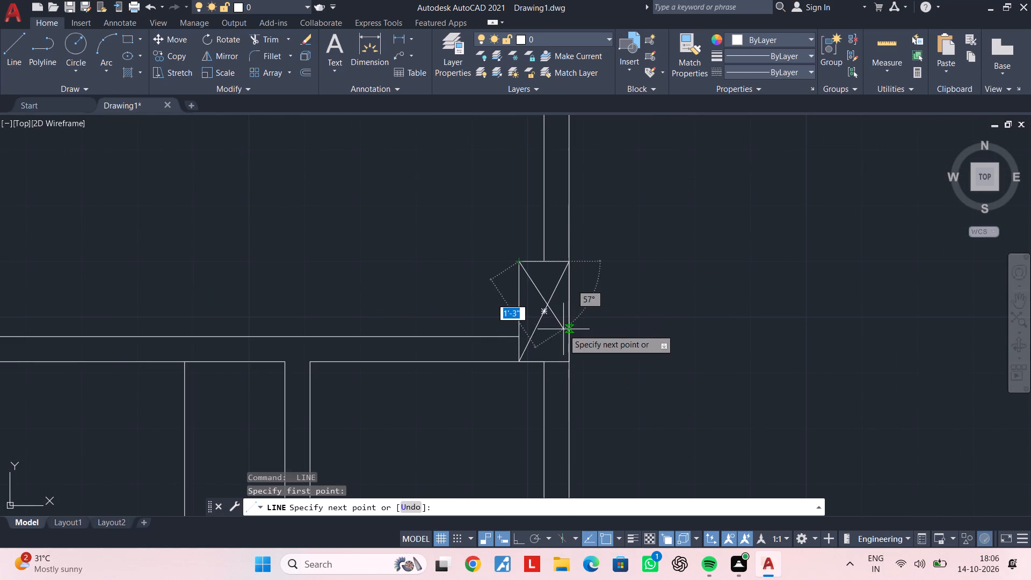
pyautogui.click(567, 364)
pyautogui.press('Escape')
# Draw a diagonal line across the middle wall's lower column from its upper-left corner to its lower-right corner.
pyautogui.scroll(-3, 489, 354)
pyautogui.moveTo(481, 356); pyautogui.dragTo(572, 339, button='middle')
pyautogui.moveTo(387, 327); pyautogui.dragTo(474, 321, button='middle')
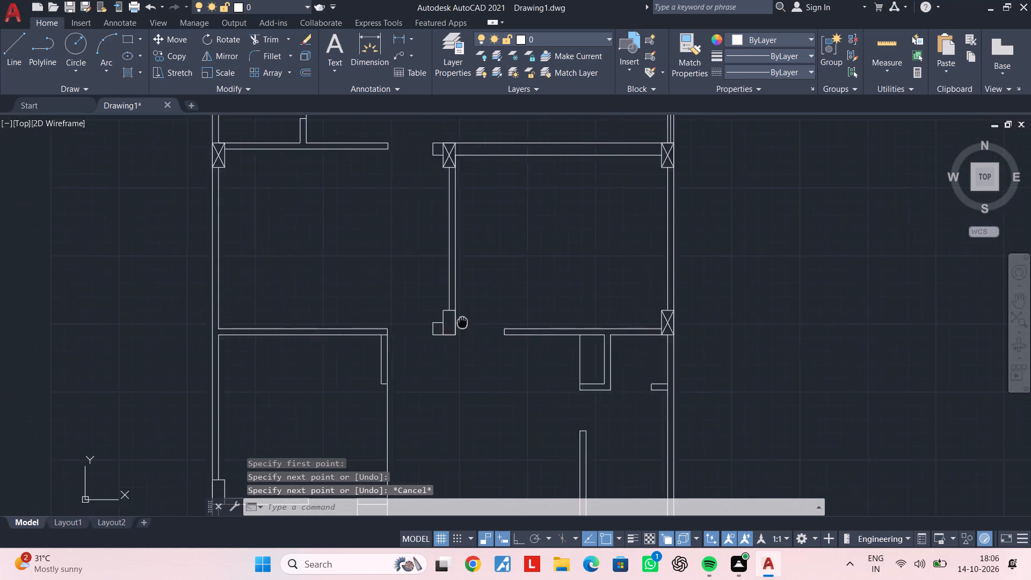
pyautogui.moveTo(474, 321); pyautogui.dragTo(544, 321, button='middle')
pyautogui.press('space')
pyautogui.scroll(3, 522, 320)
pyautogui.click(519, 287)
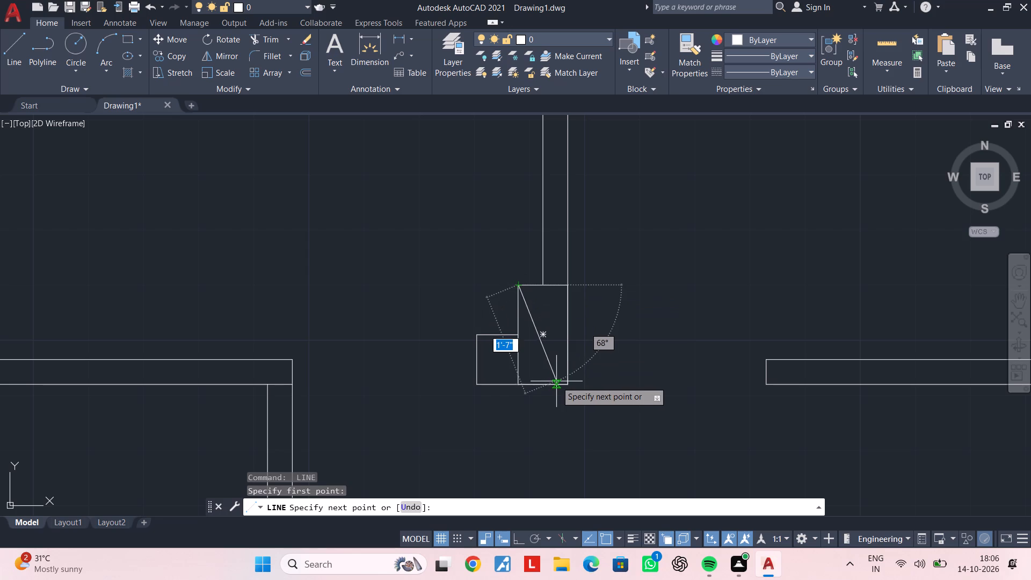
pyautogui.click(566, 384)
pyautogui.press('Escape')
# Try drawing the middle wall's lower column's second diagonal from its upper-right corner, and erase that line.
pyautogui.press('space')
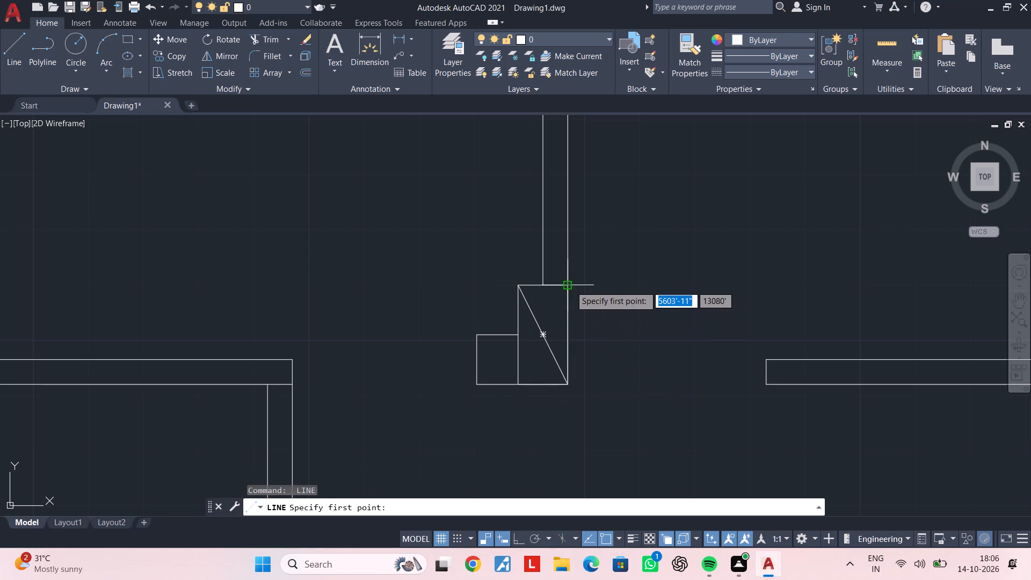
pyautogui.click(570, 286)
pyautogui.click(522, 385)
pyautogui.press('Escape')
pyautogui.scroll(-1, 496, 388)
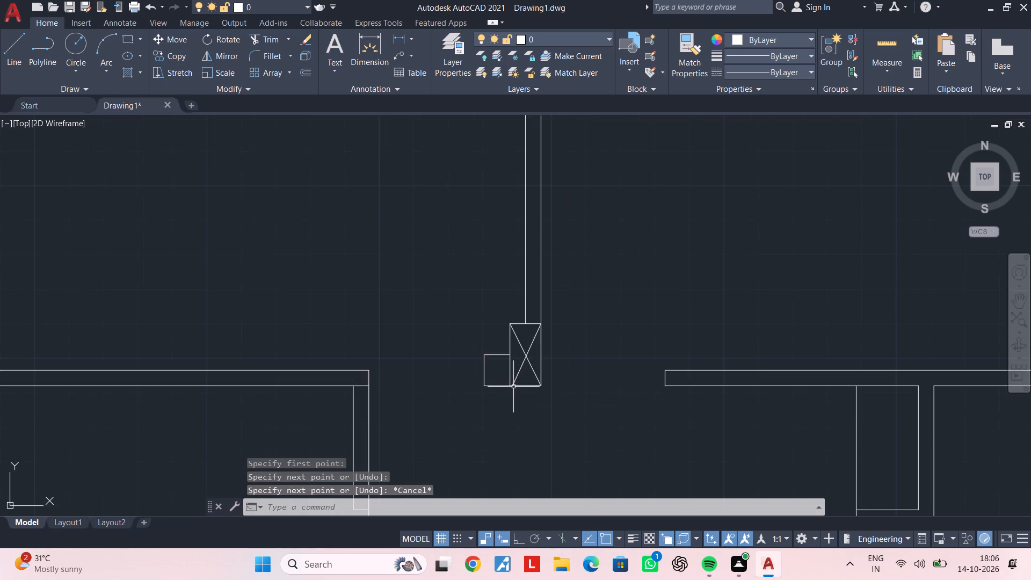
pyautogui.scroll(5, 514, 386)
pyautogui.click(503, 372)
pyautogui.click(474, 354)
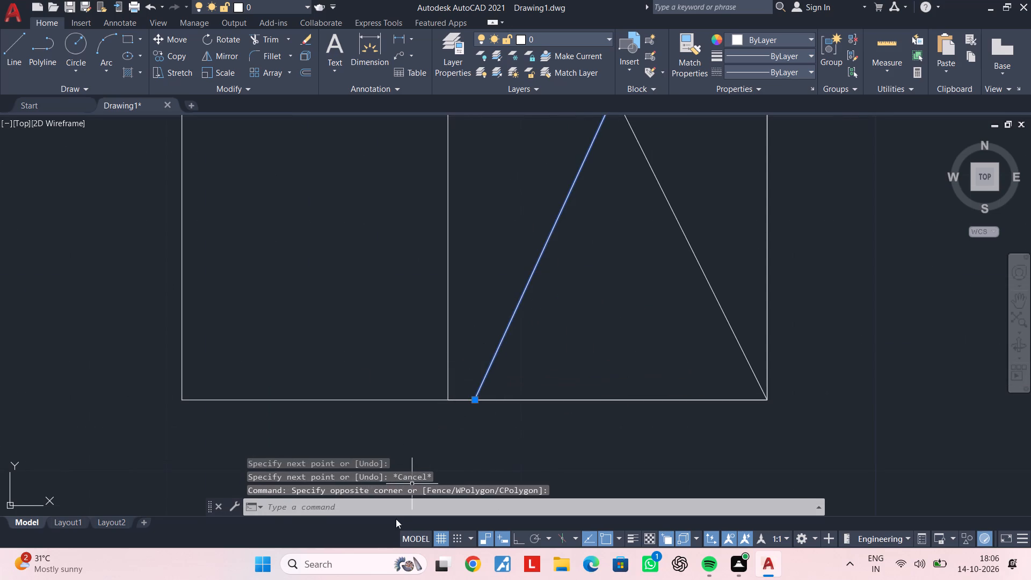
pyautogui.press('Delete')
# Draw the middle wall's lower column's second diagonal from its upper-right corner to its lower-left corner.
pyautogui.scroll(1, 393, 531)
pyautogui.scroll(-3, 531, 498)
pyautogui.scroll(-4, 567, 367)
pyautogui.moveTo(576, 347); pyautogui.dragTo(567, 366, button='middle')
pyautogui.press('Escape')
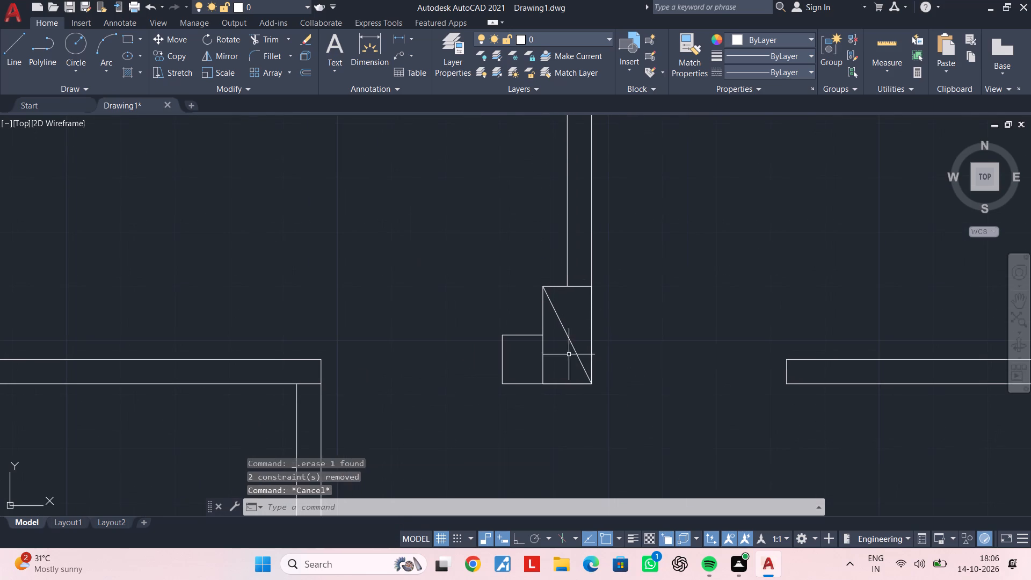
pyautogui.press('Escape')
pyautogui.press('Escape')
pyautogui.press('l')
pyautogui.press('space')
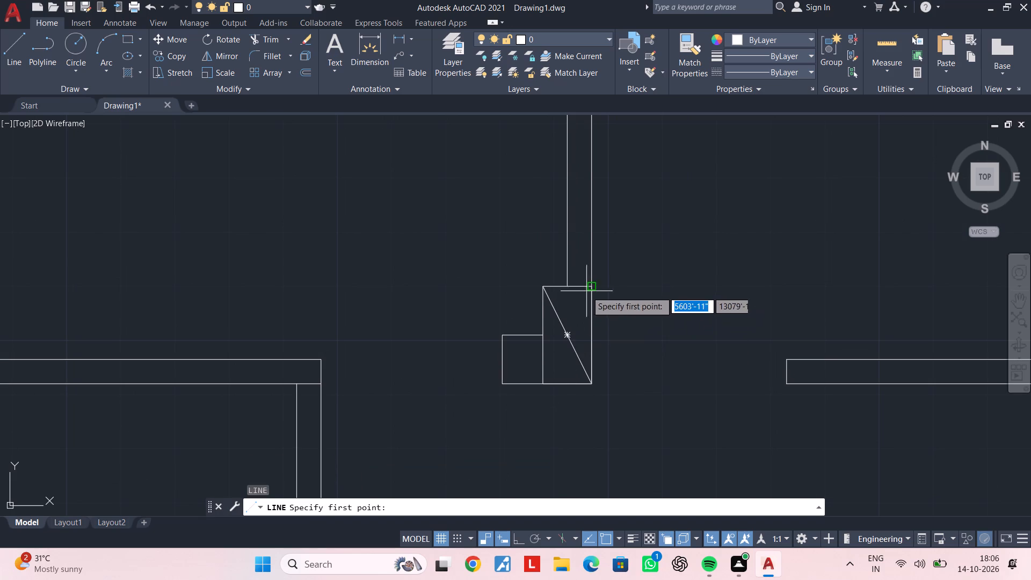
pyautogui.click(589, 285)
pyautogui.click(542, 386)
pyautogui.press('Escape')
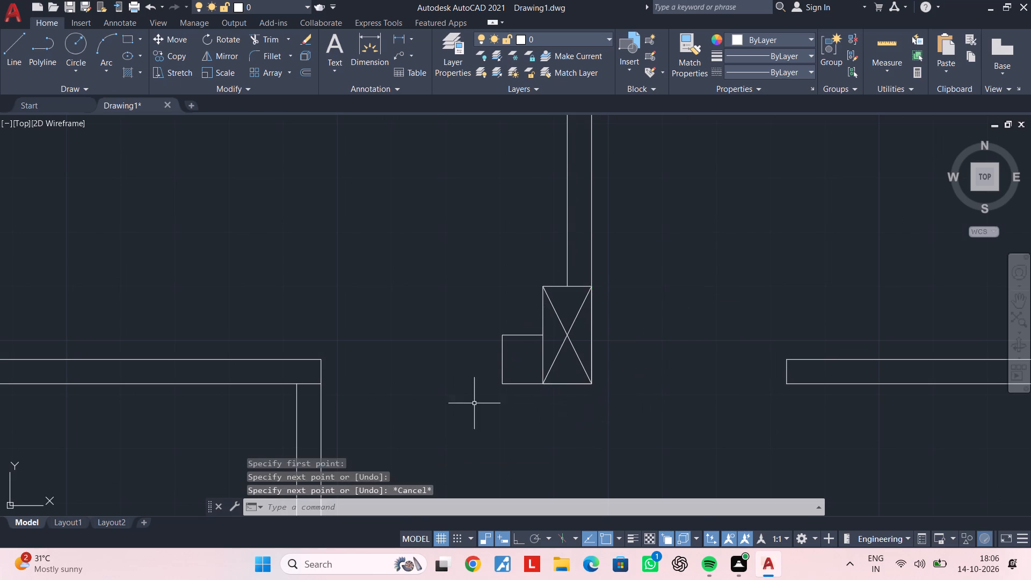
# Mark the left exterior wall's column above the staircase with two crossing diagonal lines between its opposite corners.
pyautogui.scroll(-3, 470, 404)
pyautogui.moveTo(467, 405); pyautogui.dragTo(594, 363, button='middle')
pyautogui.moveTo(387, 385); pyautogui.dragTo(487, 307, button='middle')
pyautogui.moveTo(532, 354); pyautogui.dragTo(516, 268, button='middle')
pyautogui.press('space')
pyautogui.scroll(3, 472, 334)
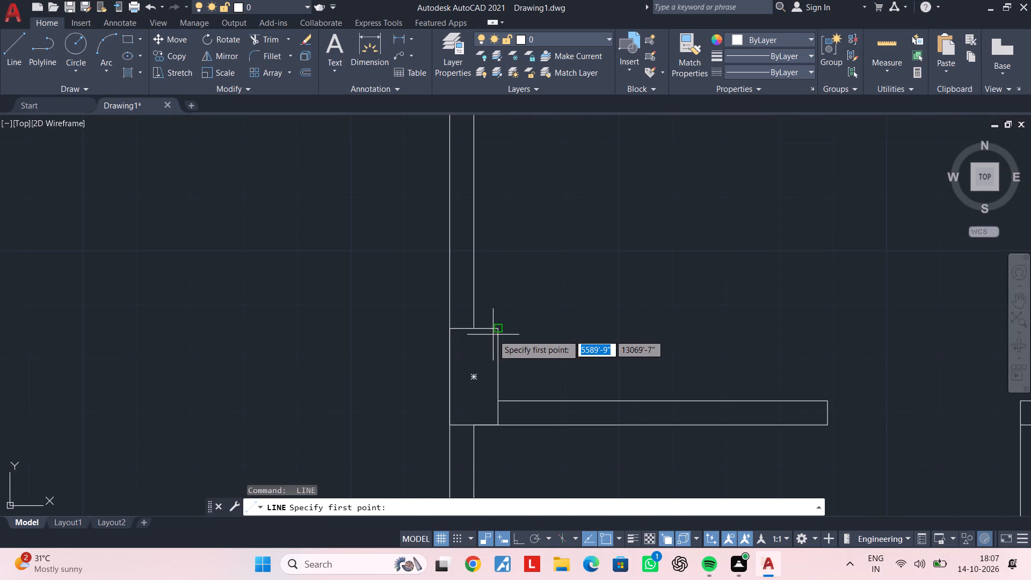
pyautogui.click(497, 331)
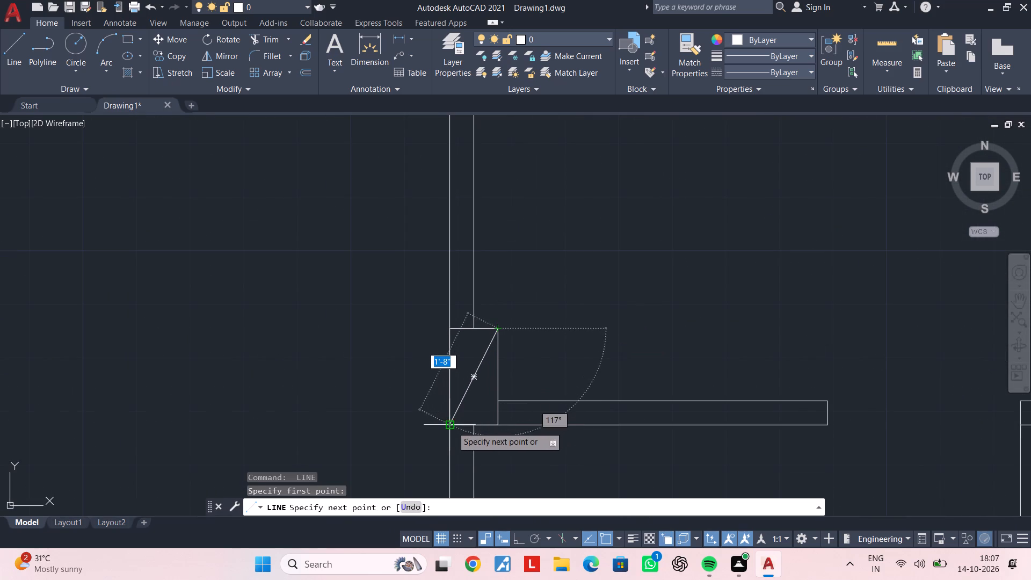
pyautogui.click(452, 426)
pyautogui.press('Escape')
pyautogui.press('space')
pyautogui.click(452, 327)
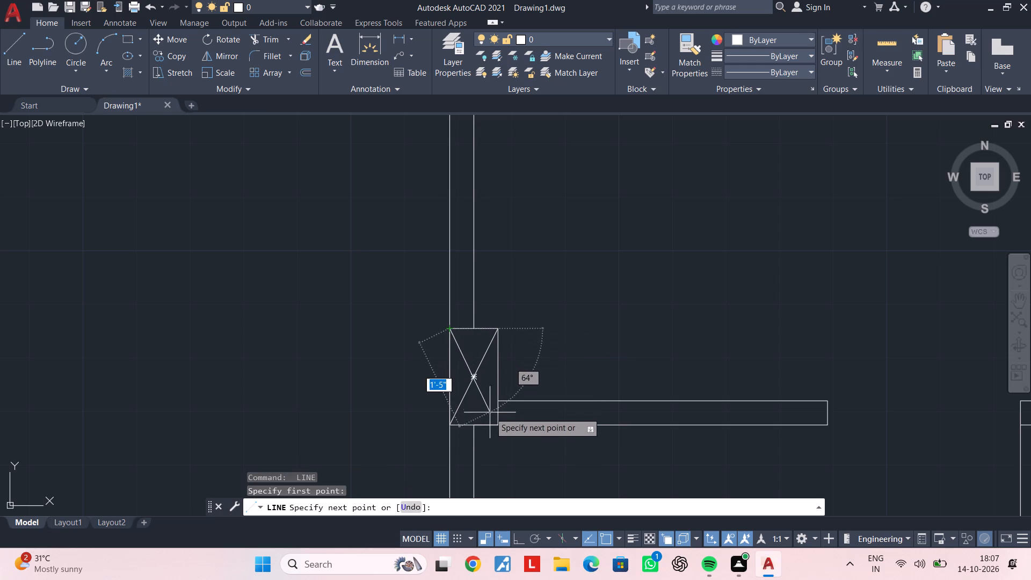
pyautogui.click(496, 425)
pyautogui.press('Escape')
# Mark the column at the staircase's upper-right corner with two crossing diagonal lines between its opposite corners.
pyautogui.scroll(-4, 555, 415)
pyautogui.moveTo(600, 411); pyautogui.dragTo(437, 328, button='middle')
pyautogui.moveTo(483, 349); pyautogui.dragTo(493, 280, button='middle')
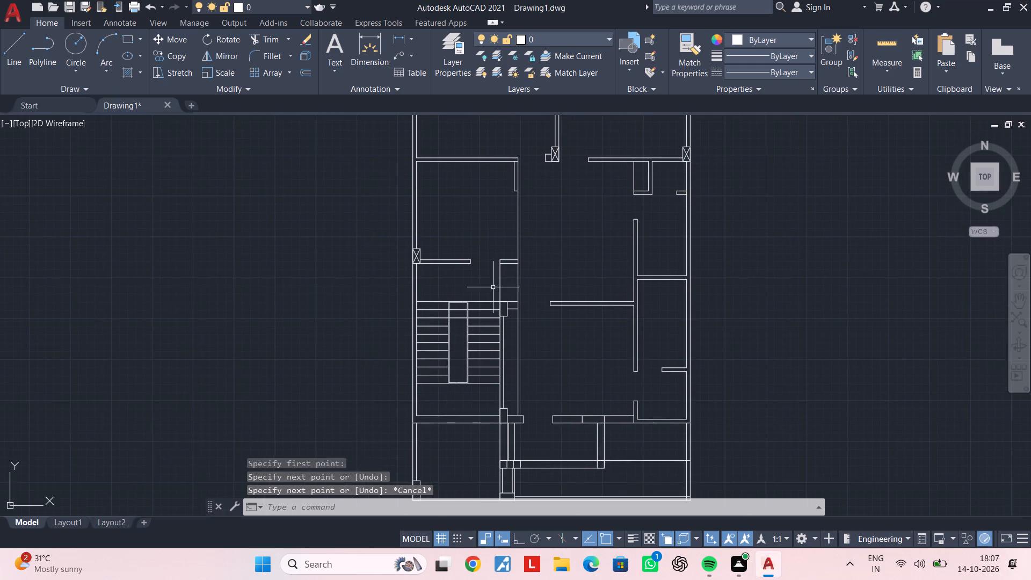
pyautogui.press('space')
pyautogui.scroll(5, 508, 309)
pyautogui.click(495, 260)
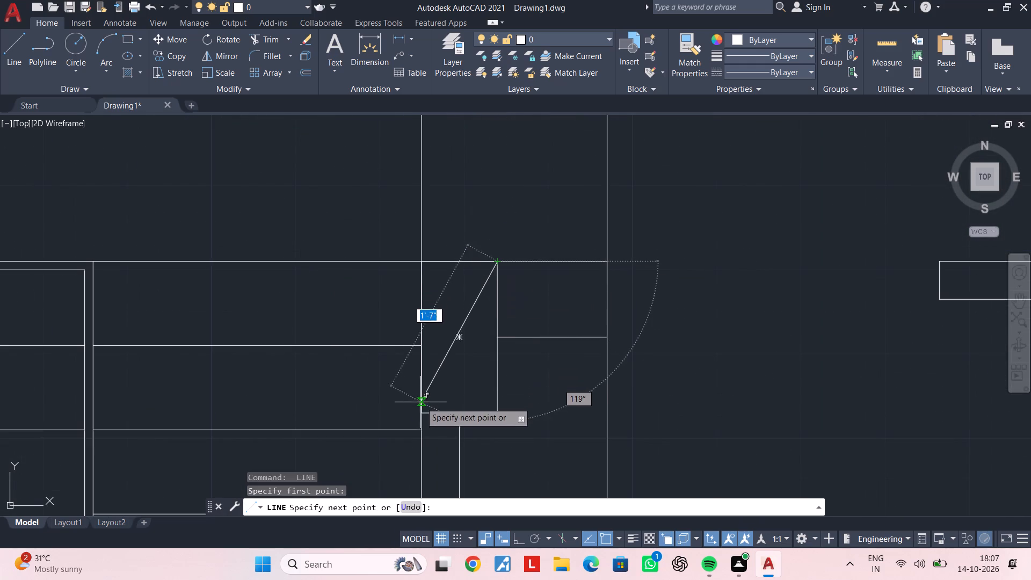
pyautogui.click(422, 413)
pyautogui.press('Escape')
pyautogui.press('space')
pyautogui.click(424, 266)
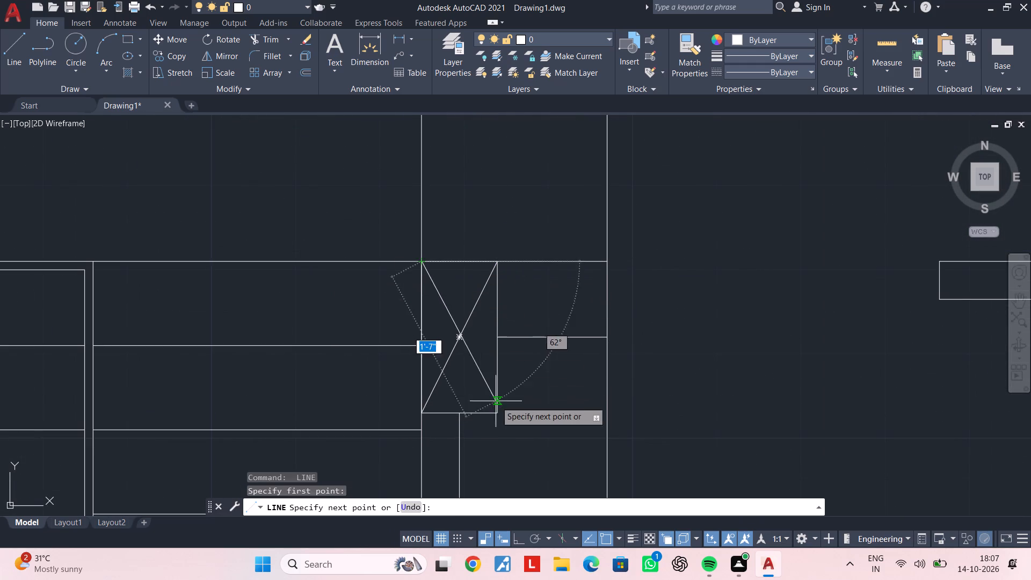
pyautogui.click(498, 410)
pyautogui.press('Escape')
# Mark the column at the wall junction below the staircase's right side with two crossing diagonal lines between its opposite corners.
pyautogui.scroll(-3, 524, 418)
pyautogui.moveTo(534, 420); pyautogui.dragTo(526, 262, button='middle')
pyautogui.scroll(-2, 556, 352)
pyautogui.moveTo(556, 356); pyautogui.dragTo(550, 303, button='middle')
pyautogui.scroll(2, 545, 373)
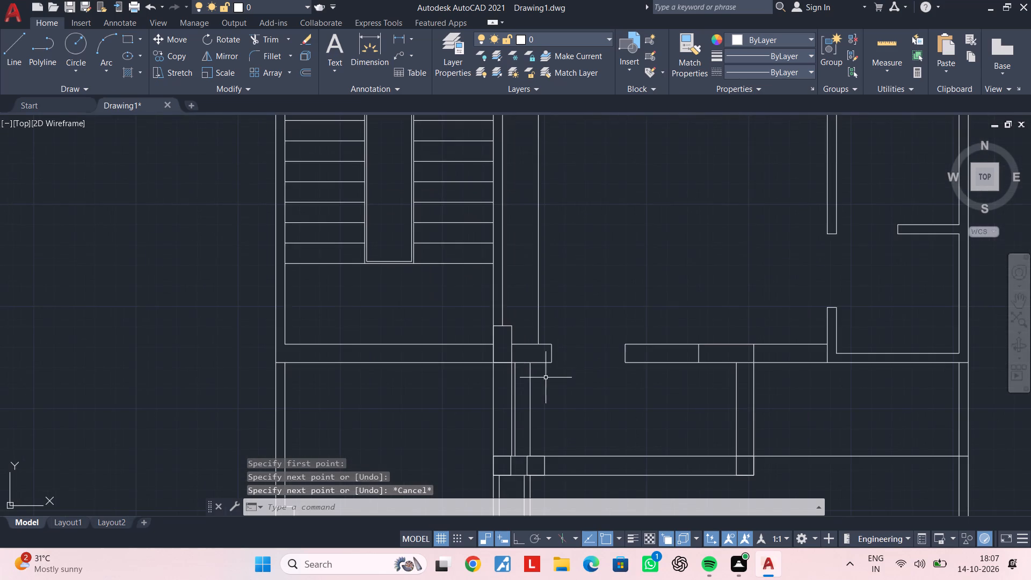
pyautogui.scroll(2, 502, 352)
pyautogui.press('space')
pyautogui.click(475, 289)
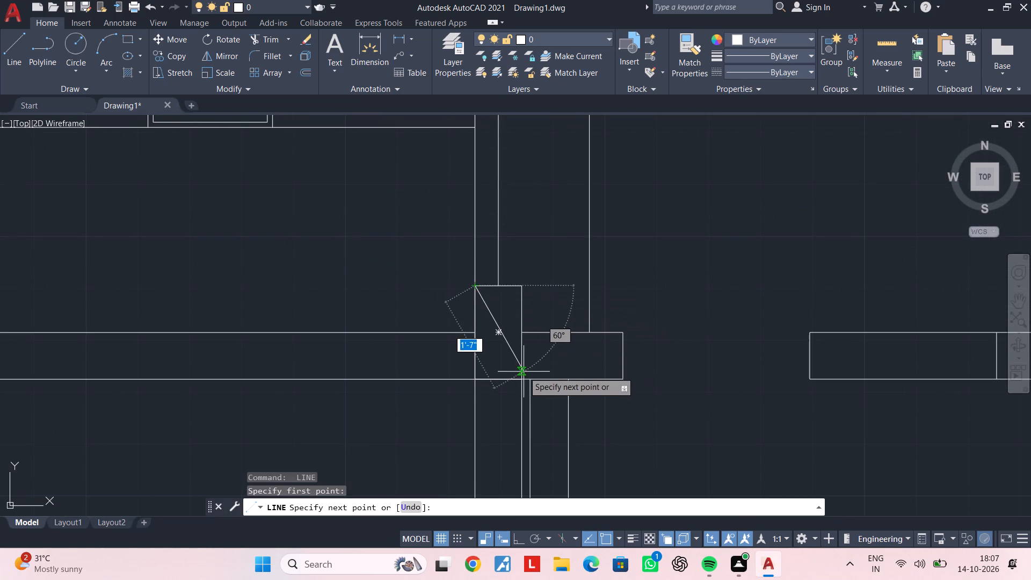
pyautogui.click(523, 380)
pyautogui.press('space')
pyautogui.press('space')
pyautogui.click(522, 288)
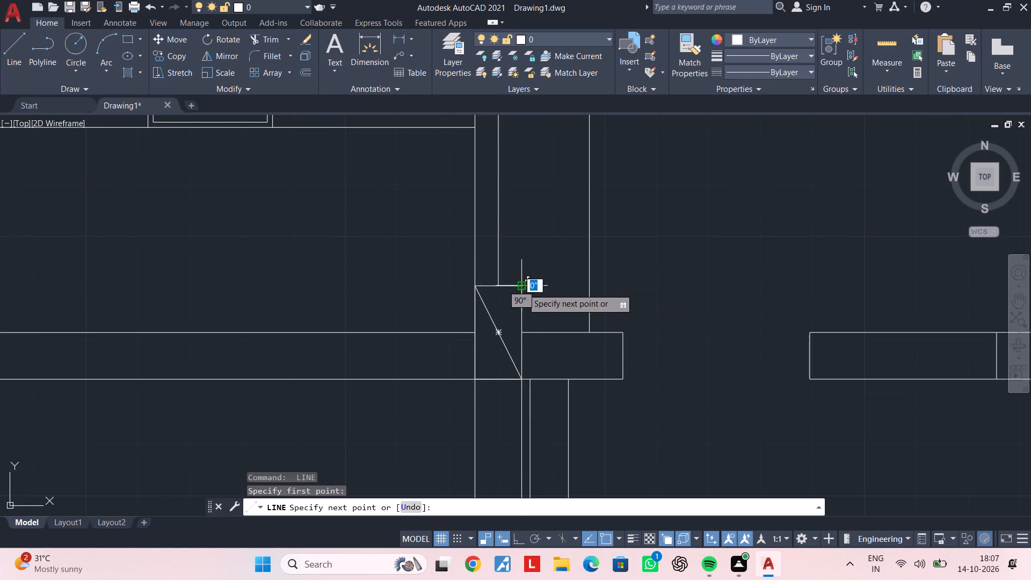
pyautogui.click(477, 378)
pyautogui.scroll(-3, 483, 381)
pyautogui.press('Escape')
pyautogui.press('Escape')
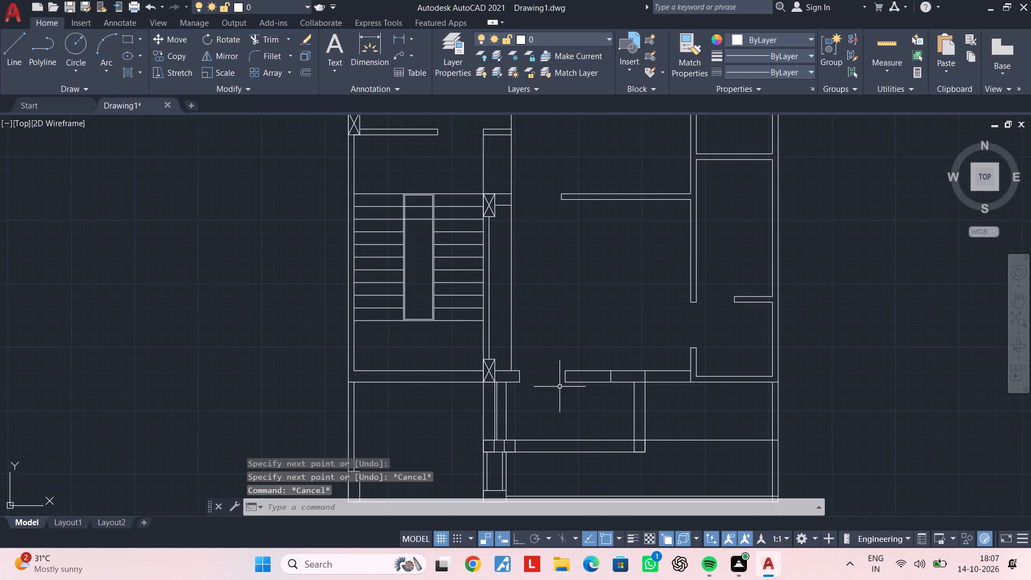
# Assign the left exterior wall's and middle wall's upper columns, with their diagonals, to the Column layer.
pyautogui.moveTo(560, 387); pyautogui.dragTo(477, 395, button='middle')
pyautogui.press('Escape')
pyautogui.moveTo(519, 336); pyautogui.dragTo(460, 450, button='middle')
pyautogui.scroll(-1, 528, 383)
pyautogui.moveTo(524, 388); pyautogui.dragTo(498, 431, button='middle')
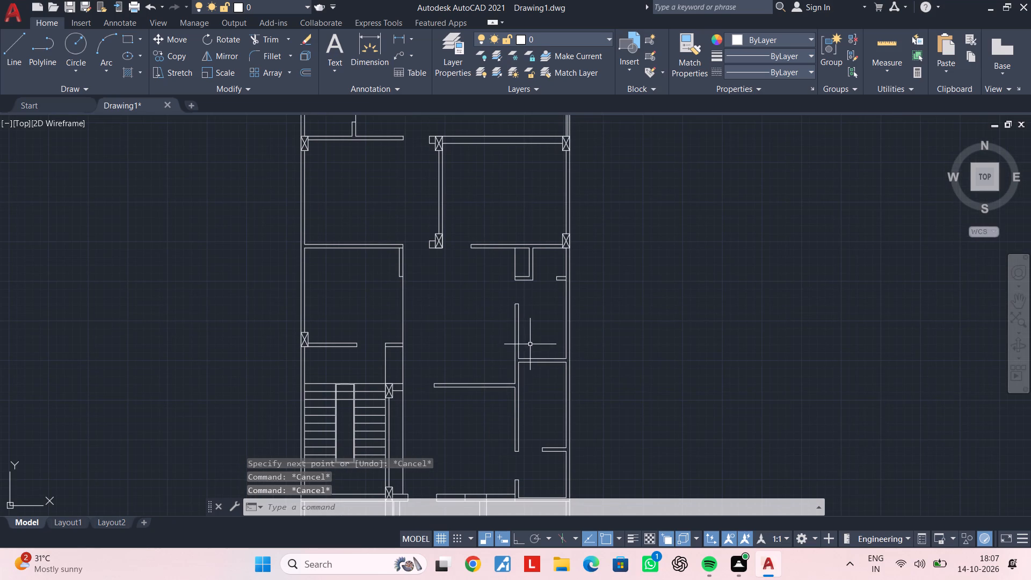
pyautogui.press('Escape')
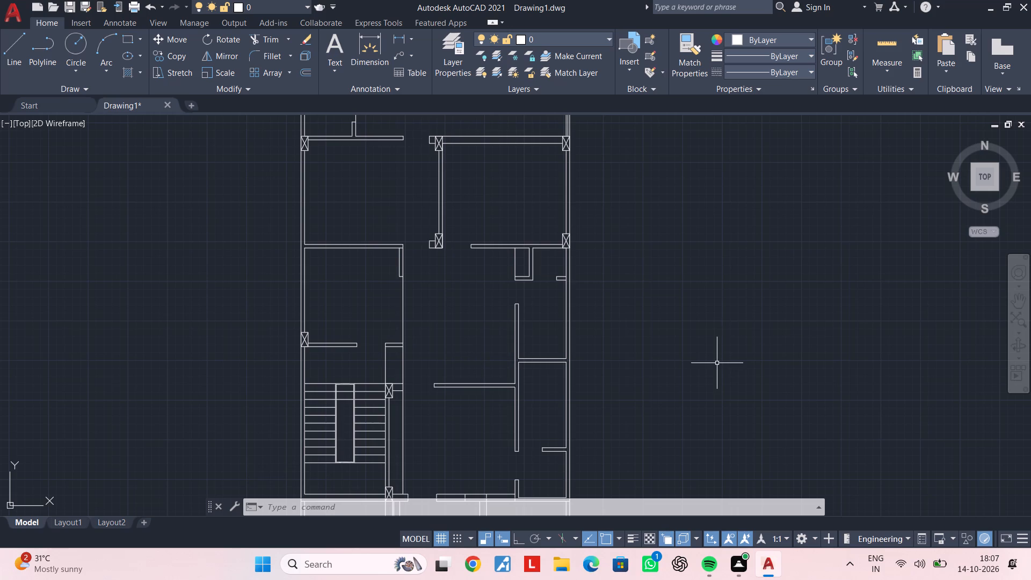
pyautogui.scroll(-2, 728, 380)
pyautogui.moveTo(648, 392); pyautogui.dragTo(703, 354, button='middle')
pyautogui.press('Escape')
pyautogui.scroll(2, 679, 218)
pyautogui.moveTo(669, 271); pyautogui.dragTo(652, 280, button='middle')
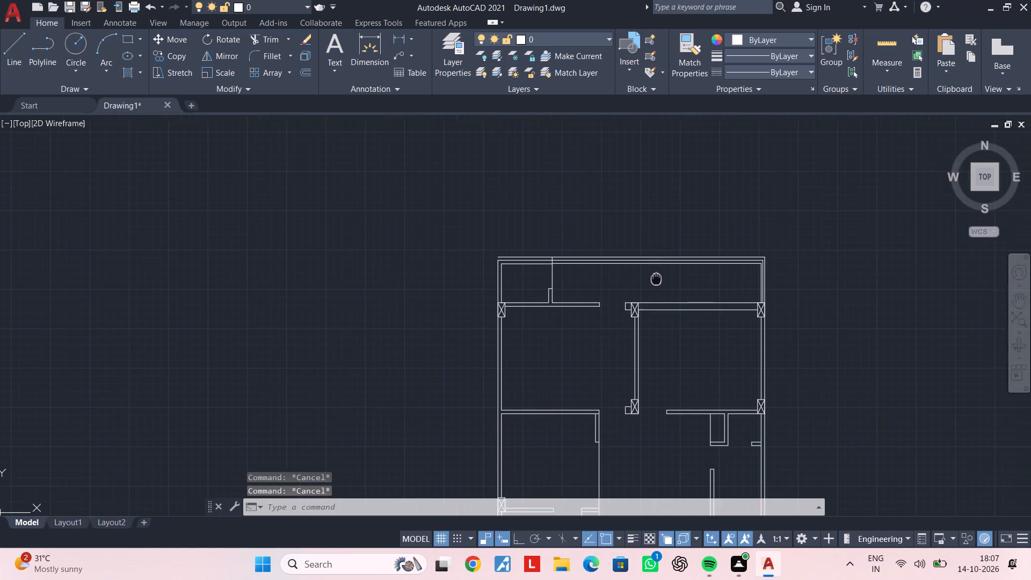
pyautogui.moveTo(652, 280); pyautogui.dragTo(635, 287, button='middle')
pyautogui.scroll(4, 604, 329)
pyautogui.moveTo(594, 303); pyautogui.dragTo(596, 327, button='middle')
pyautogui.scroll(-1, 597, 325)
pyautogui.moveTo(447, 349); pyautogui.dragTo(659, 349, button='middle')
pyautogui.scroll(2, 340, 314)
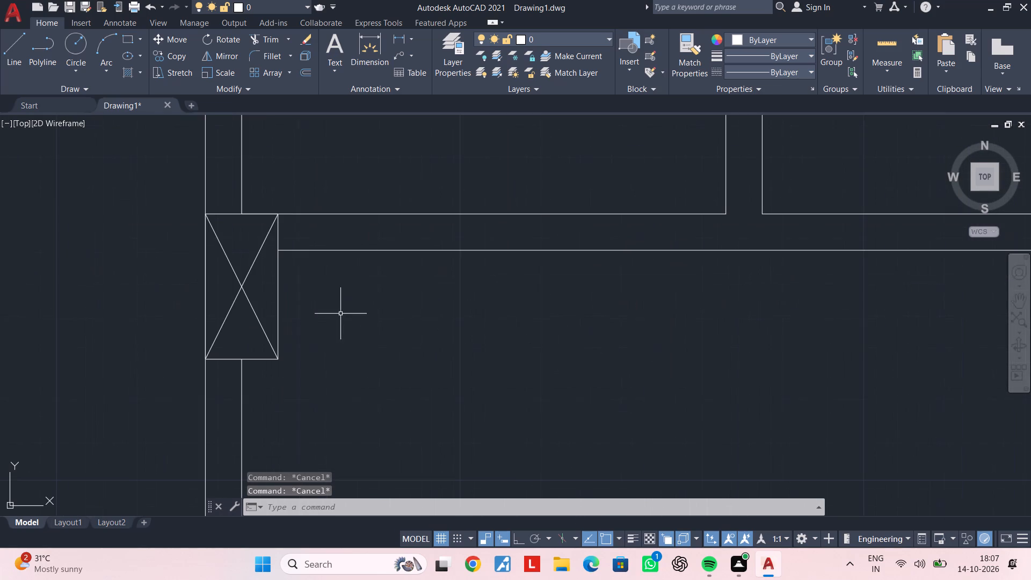
pyautogui.click(320, 315)
pyautogui.click(259, 330)
pyautogui.click(229, 313)
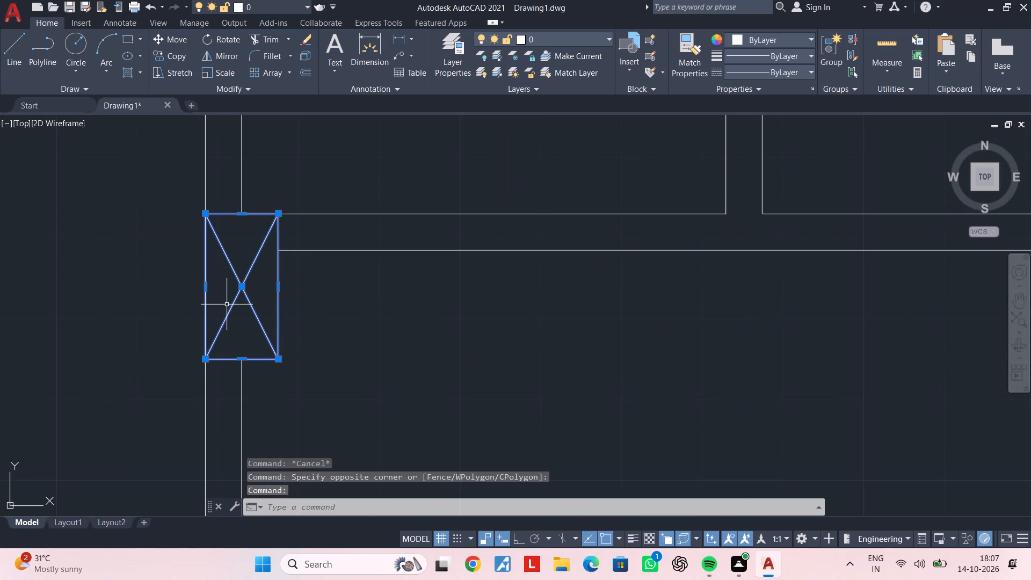
pyautogui.scroll(-2, 333, 315)
pyautogui.moveTo(380, 320); pyautogui.dragTo(315, 335, button='middle')
pyautogui.moveTo(712, 325); pyautogui.dragTo(541, 328, button='middle')
pyautogui.scroll(2, 613, 318)
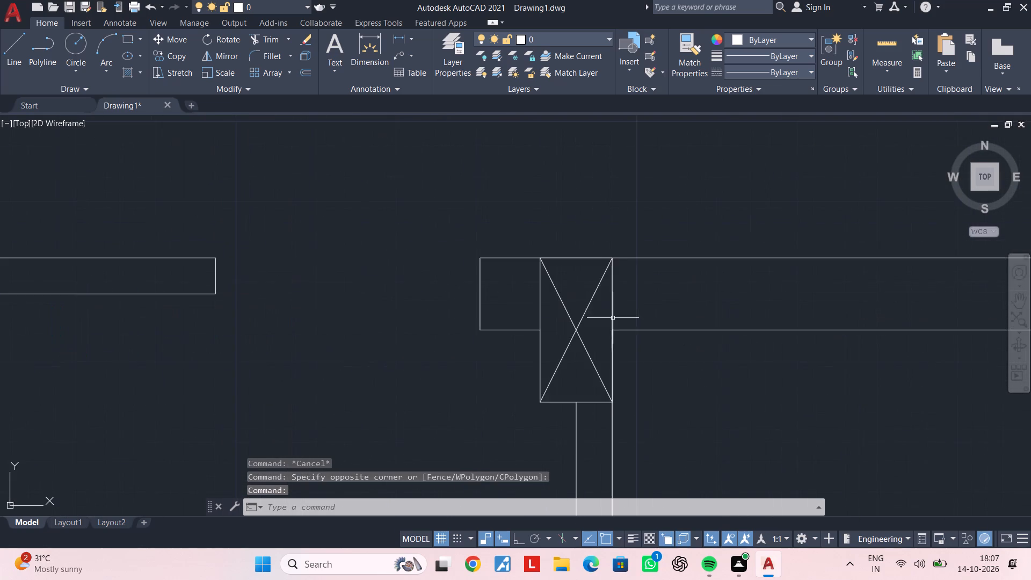
pyautogui.click(630, 283)
pyautogui.click(575, 289)
pyautogui.click(568, 290)
pyautogui.click(557, 298)
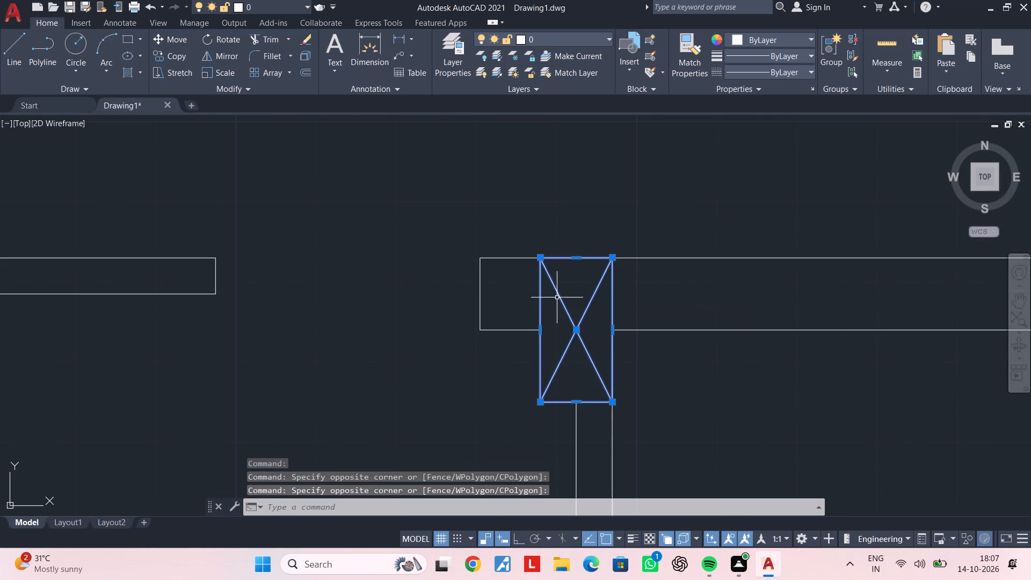
pyautogui.click(573, 45)
pyautogui.click(567, 77)
pyautogui.press('Escape')
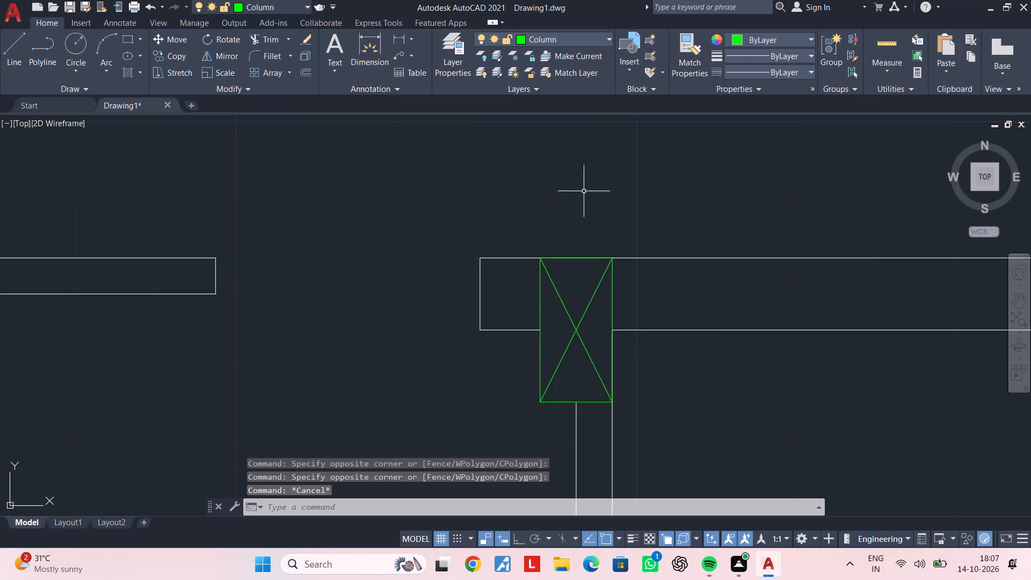
# Match the middle wall's upper column properties onto the right exterior wall's upper column outline and its diagonals.
pyautogui.scroll(-3, 654, 269)
pyautogui.moveTo(658, 271); pyautogui.dragTo(507, 223, button='middle')
pyautogui.press('Escape')
pyautogui.press('m')
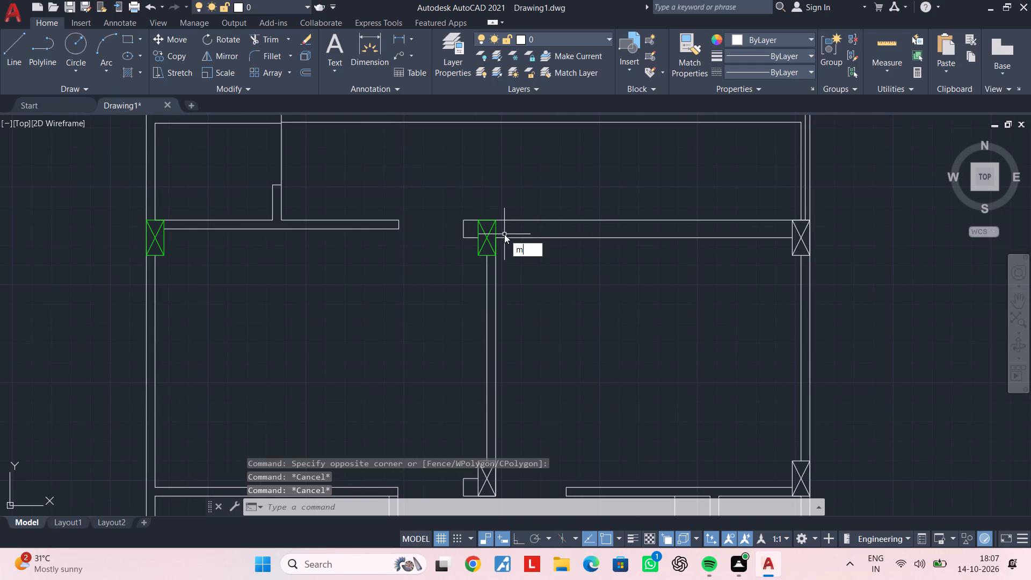
pyautogui.write('a')
pyautogui.press('space')
pyautogui.scroll(2, 495, 232)
pyautogui.click(492, 231)
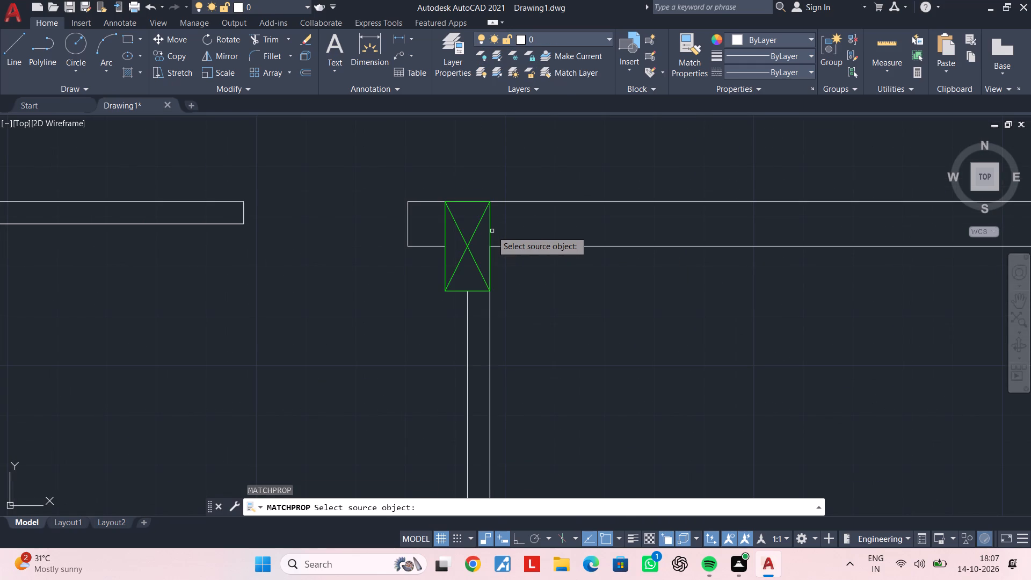
pyautogui.click(490, 231)
pyautogui.scroll(-3, 565, 262)
pyautogui.moveTo(631, 275); pyautogui.dragTo(550, 281, button='middle')
pyautogui.scroll(1, 687, 264)
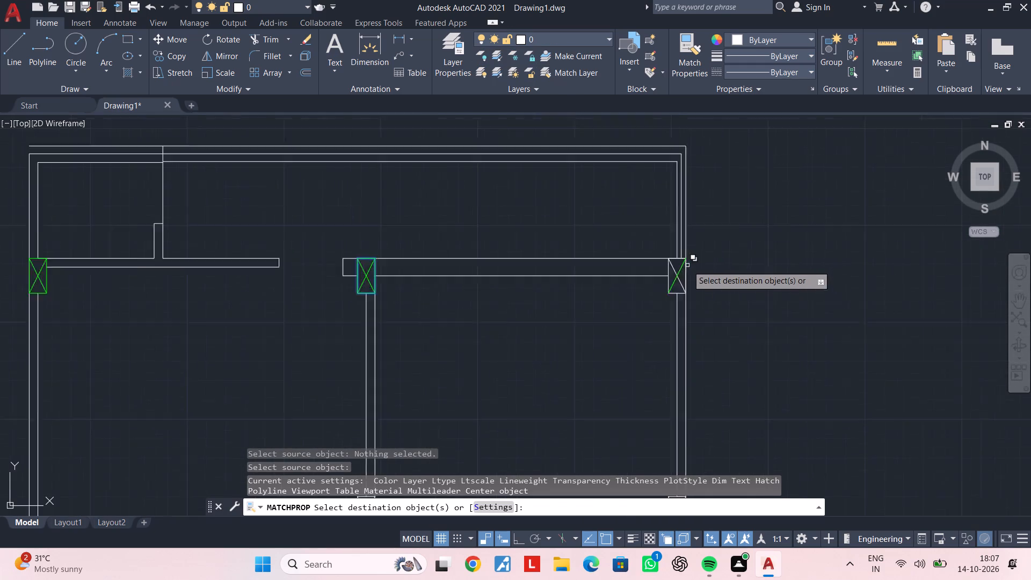
pyautogui.scroll(4, 687, 265)
pyautogui.click(652, 275)
pyautogui.click(619, 282)
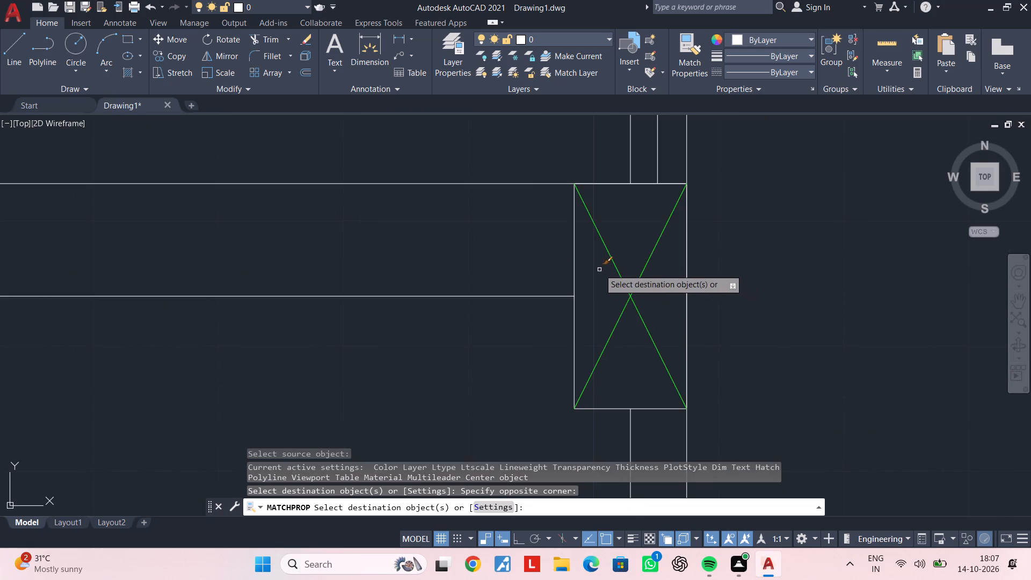
pyautogui.click(599, 269)
pyautogui.click(541, 269)
pyautogui.scroll(-3, 532, 279)
pyautogui.moveTo(540, 277); pyautogui.dragTo(608, 219, button='middle')
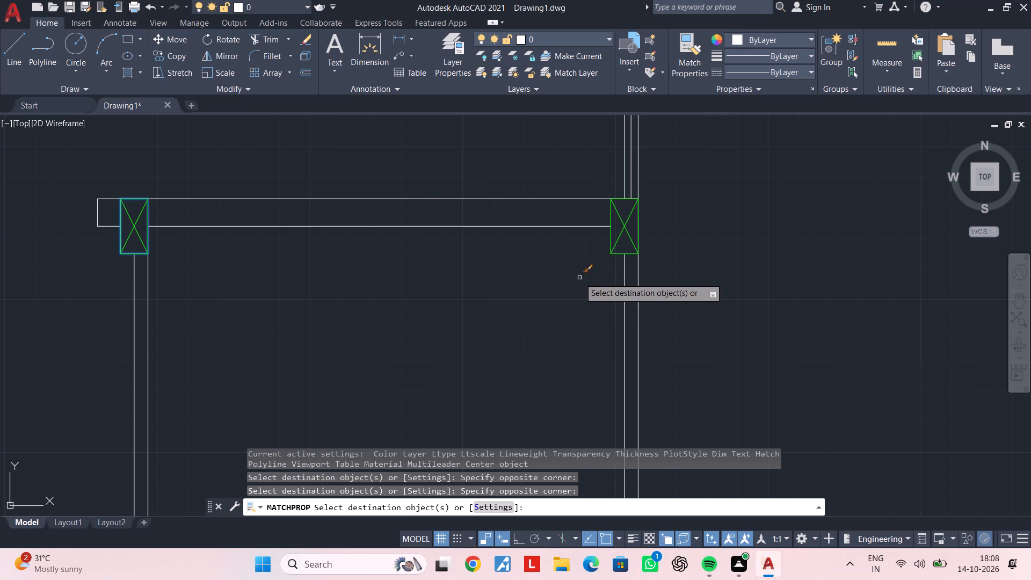
# Apply the matched Column layer properties to the middle wall's lower column outline and its two diagonals.
pyautogui.scroll(-2, 561, 224)
pyautogui.moveTo(551, 291); pyautogui.dragTo(699, 232, button='middle')
pyautogui.scroll(6, 535, 325)
pyautogui.click(583, 248)
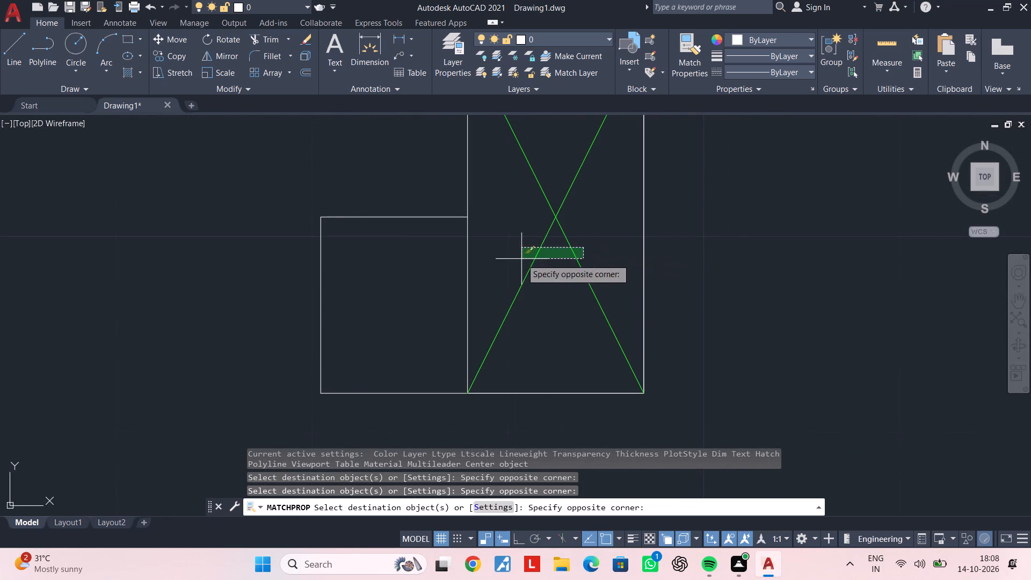
pyautogui.click(520, 259)
pyautogui.click(488, 262)
pyautogui.click(463, 279)
pyautogui.scroll(-5, 460, 281)
pyautogui.moveTo(477, 295); pyautogui.dragTo(575, 272, button='middle')
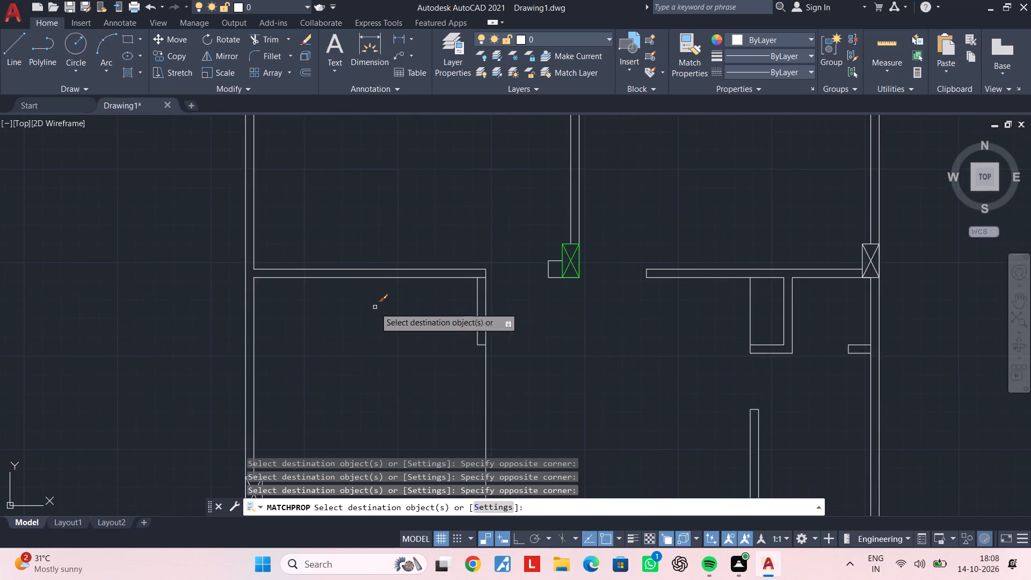
# Apply the matched Column layer properties to the diagonals and outline of the left exterior wall's column above the staircase.
pyautogui.moveTo(372, 307); pyautogui.dragTo(445, 282, button='middle')
pyautogui.scroll(-1, 415, 330)
pyautogui.moveTo(415, 330); pyautogui.dragTo(426, 256, button='middle')
pyautogui.scroll(6, 373, 347)
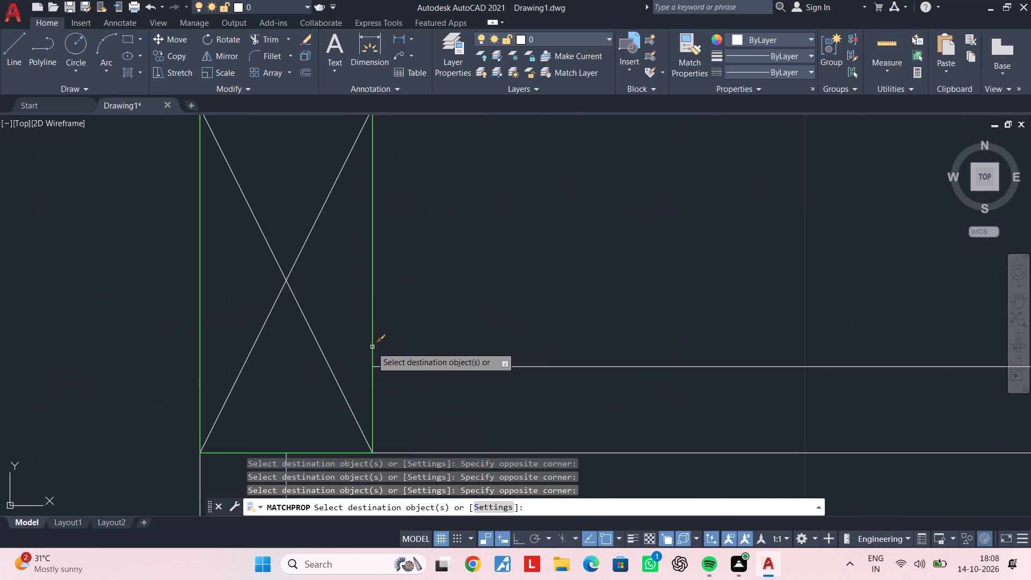
pyautogui.click(329, 310)
pyautogui.click(260, 316)
pyautogui.click(374, 286)
pyautogui.scroll(-4, 389, 284)
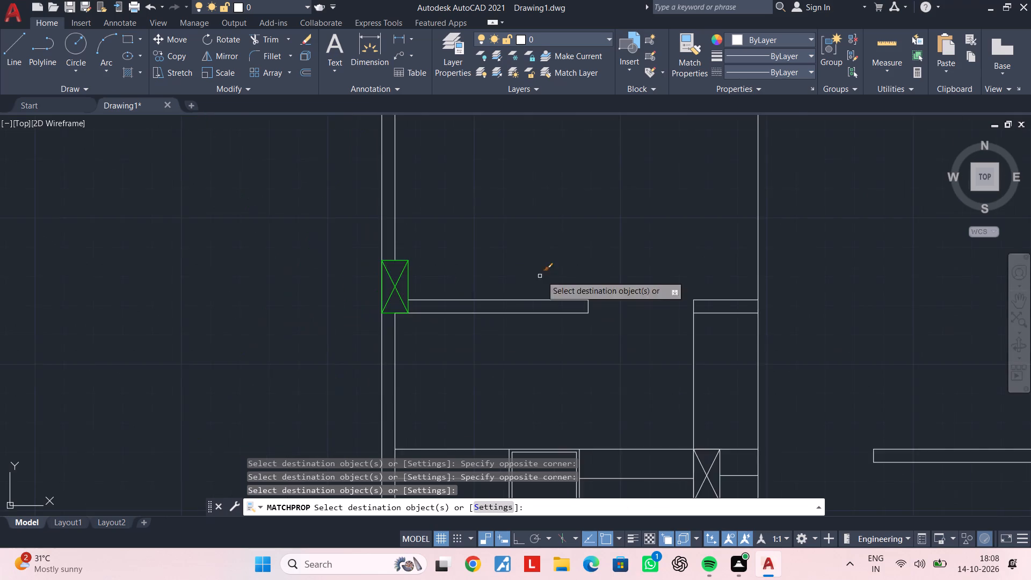
# Apply the matched Column layer properties to the right exterior wall's next column down and its two diagonals.
pyautogui.moveTo(544, 273); pyautogui.dragTo(272, 262, button='middle')
pyautogui.scroll(-2, 505, 257)
pyautogui.moveTo(530, 264); pyautogui.dragTo(340, 247, button='middle')
pyautogui.moveTo(496, 206); pyautogui.dragTo(485, 300, button='middle')
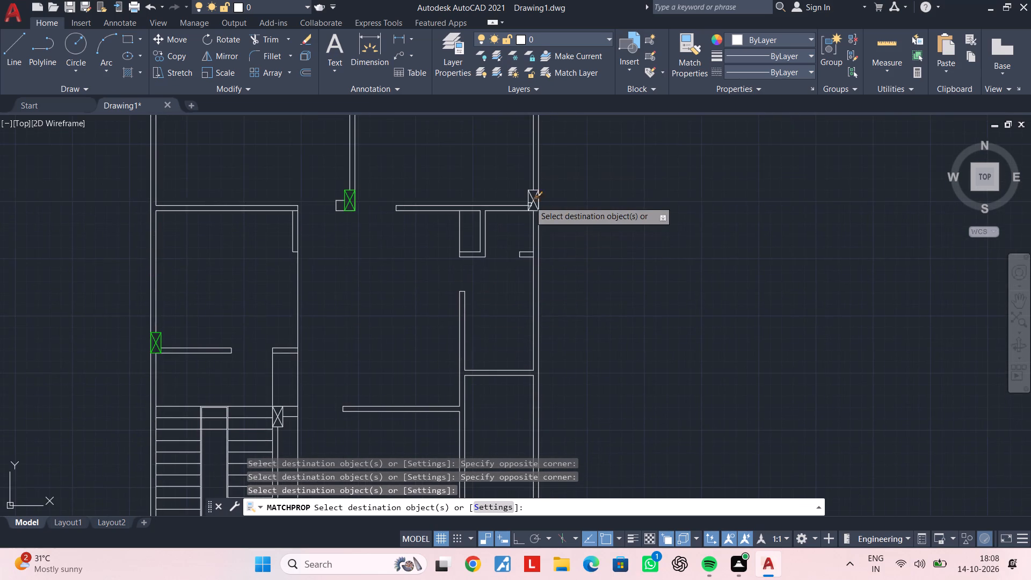
pyautogui.scroll(5, 526, 190)
pyautogui.scroll(1, 561, 248)
pyautogui.click(575, 229)
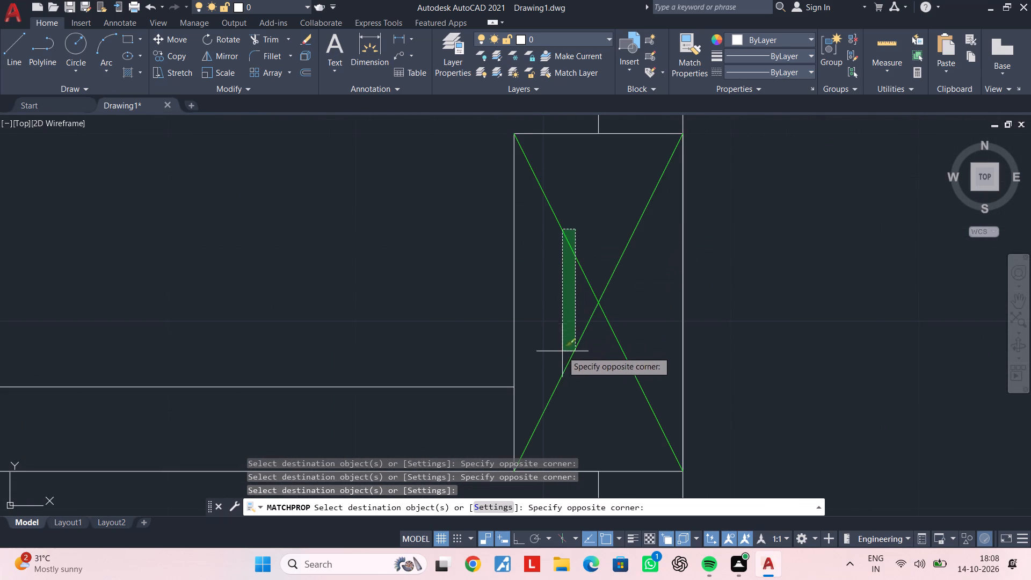
pyautogui.click(557, 364)
pyautogui.click(536, 324)
pyautogui.click(479, 323)
pyautogui.scroll(-4, 480, 323)
pyautogui.moveTo(478, 322); pyautogui.dragTo(547, 256, button='middle')
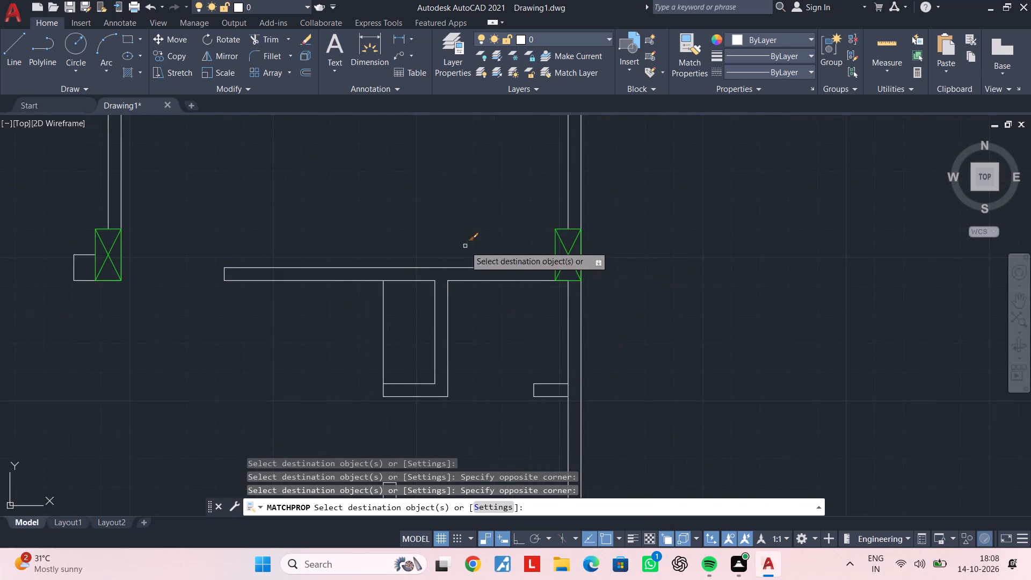
# Apply the matched Column layer properties to the outline and diagonals of the column at the staircase's upper inner corner.
pyautogui.moveTo(477, 237); pyautogui.dragTo(489, 227, button='middle')
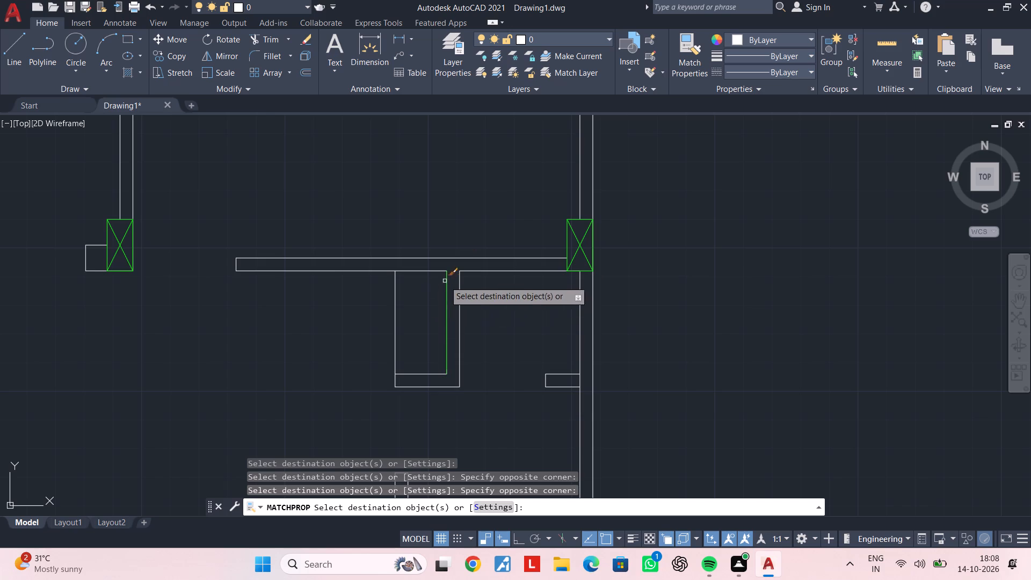
pyautogui.scroll(-2, 445, 281)
pyautogui.moveTo(391, 322); pyautogui.dragTo(425, 204, button='middle')
pyautogui.moveTo(361, 253); pyautogui.dragTo(416, 208, button='middle')
pyautogui.scroll(2, 332, 316)
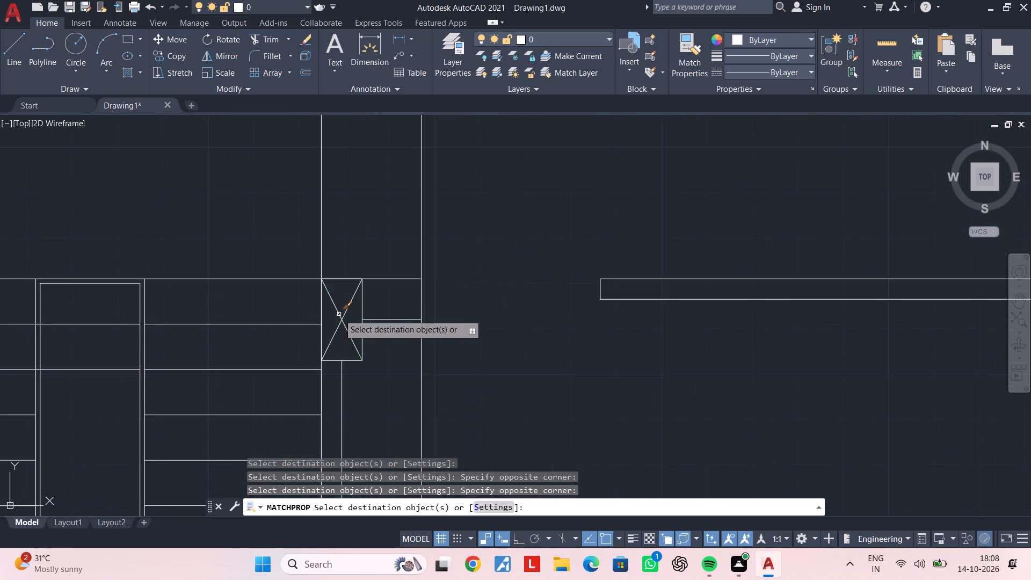
pyautogui.scroll(2, 339, 314)
pyautogui.click(376, 289)
pyautogui.click(339, 303)
pyautogui.click(329, 300)
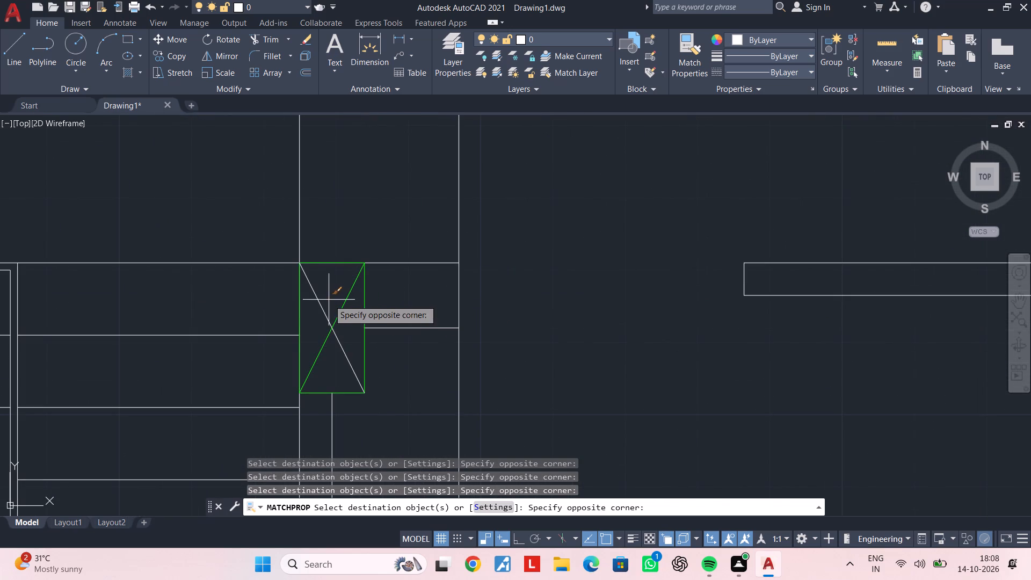
pyautogui.click(316, 307)
# Apply the matched Column layer properties to the outline and diagonals of the column below the staircase's inner side.
pyautogui.scroll(-3, 464, 306)
pyautogui.moveTo(494, 309); pyautogui.dragTo(468, 209, button='middle')
pyautogui.scroll(-2, 520, 261)
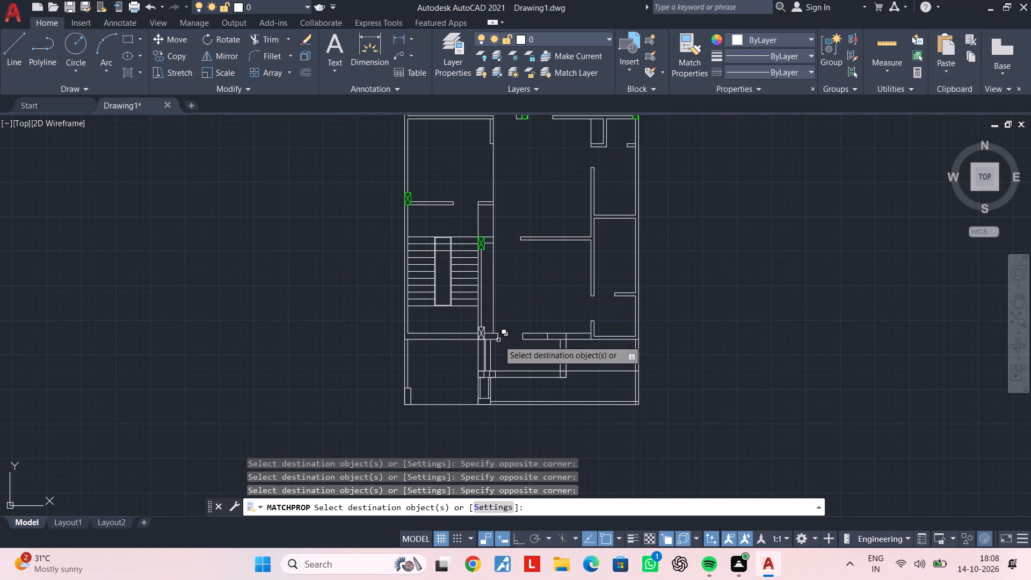
pyautogui.moveTo(497, 341); pyautogui.dragTo(522, 309, button='middle')
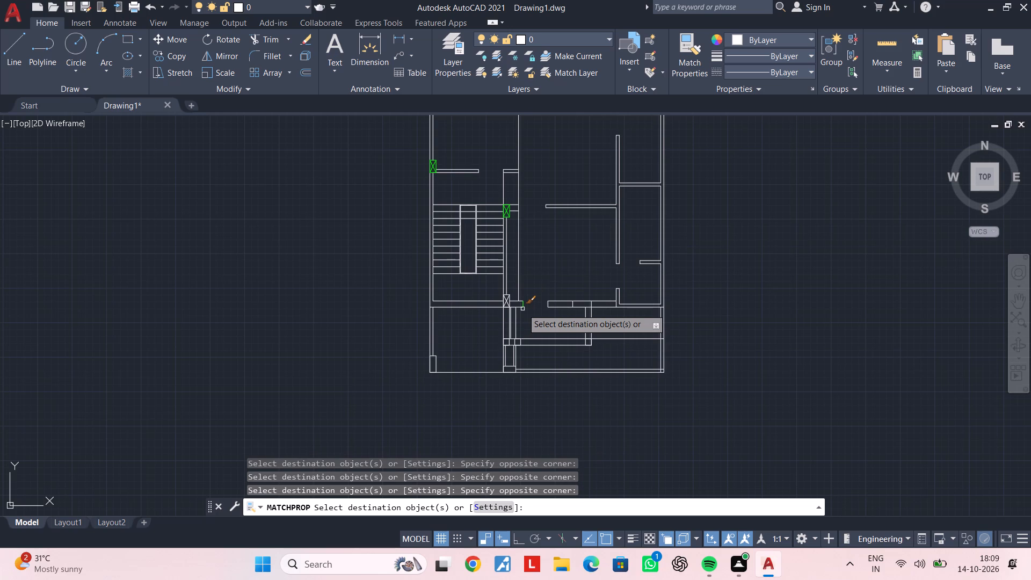
pyautogui.scroll(6, 502, 293)
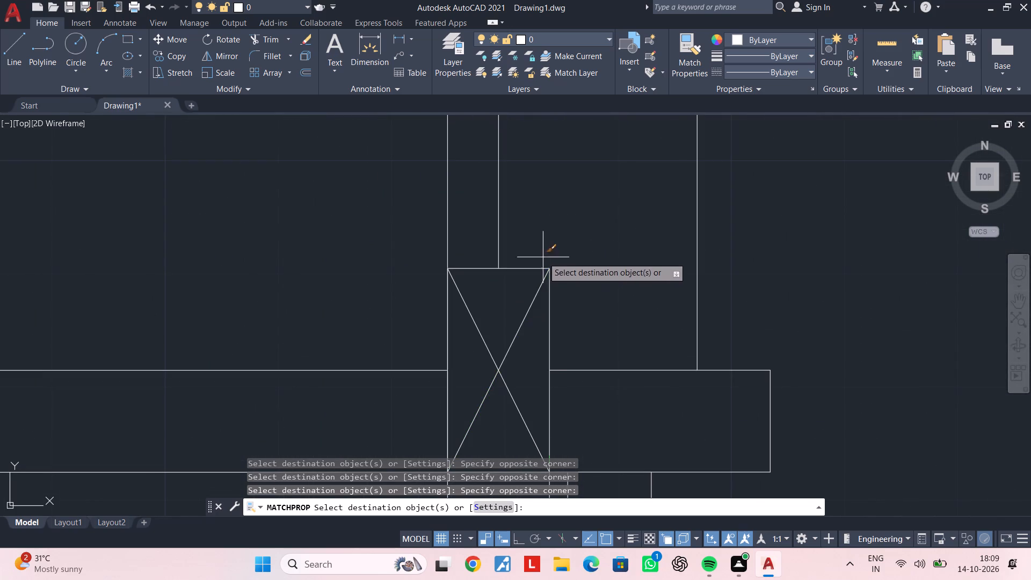
pyautogui.click(543, 257)
pyautogui.click(523, 299)
pyautogui.click(511, 314)
pyautogui.click(471, 349)
pyautogui.scroll(-1, 503, 332)
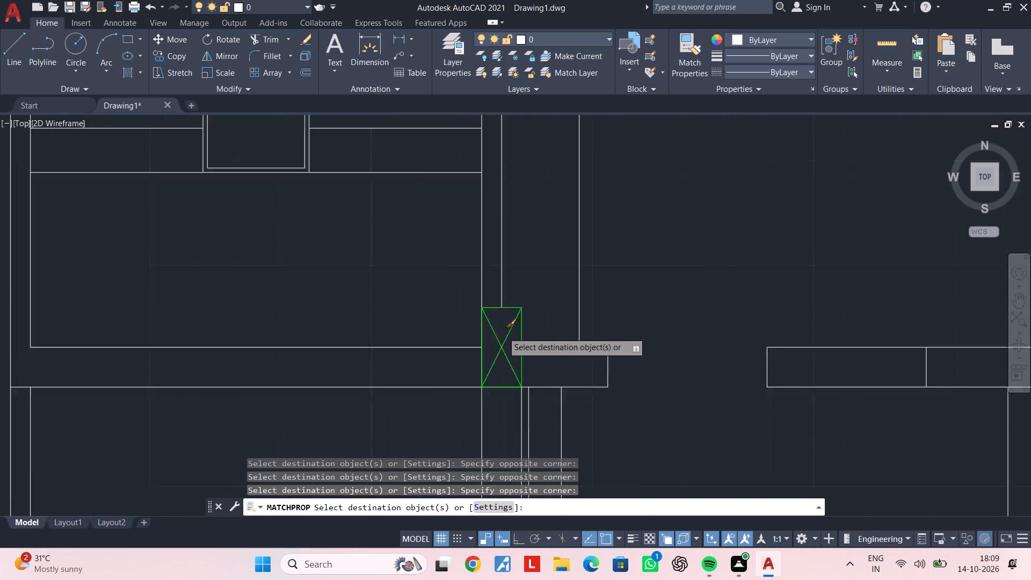
pyautogui.scroll(-2, 503, 332)
pyautogui.moveTo(508, 323); pyautogui.dragTo(497, 248, button='middle')
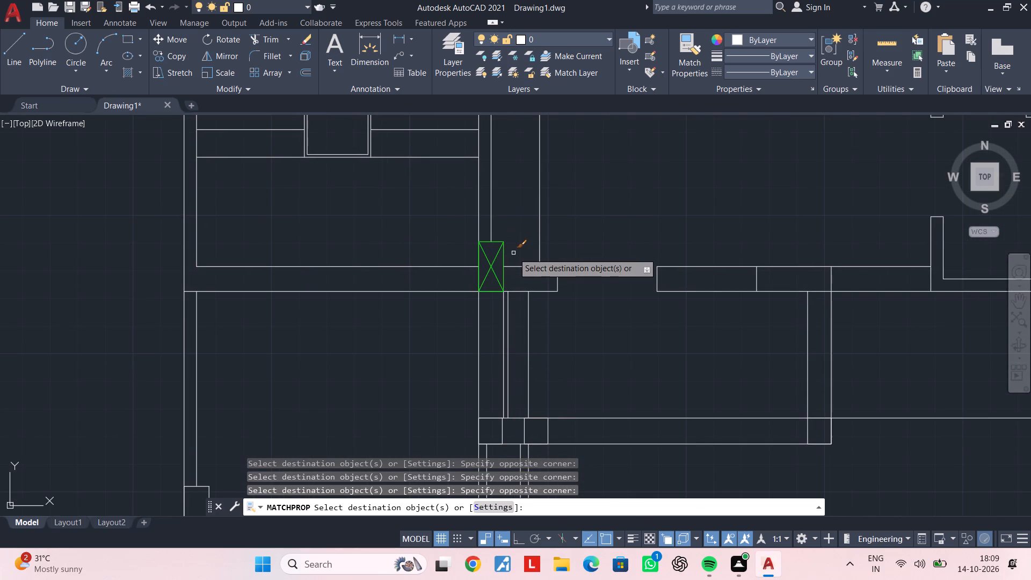
pyautogui.press('Escape')
pyautogui.press('Escape')
pyautogui.press('Escape')
# Copy the left exterior wall's column above the staircase down to that wall's junction with the cross wall below the stairs.
pyautogui.scroll(1, 496, 255)
pyautogui.scroll(-3, 493, 254)
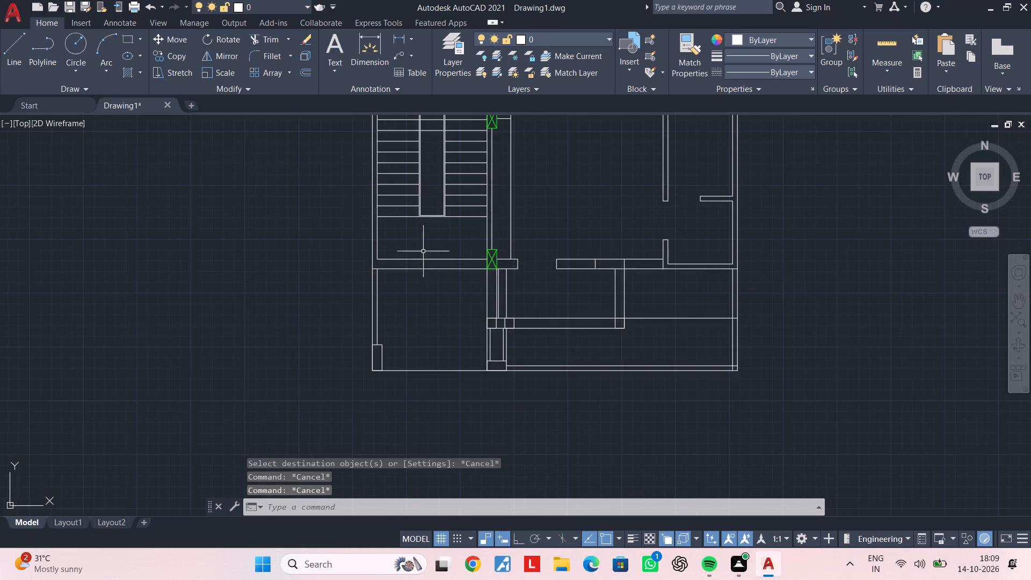
pyautogui.moveTo(423, 251); pyautogui.dragTo(426, 311, button='middle')
pyautogui.middleClick(432, 307)
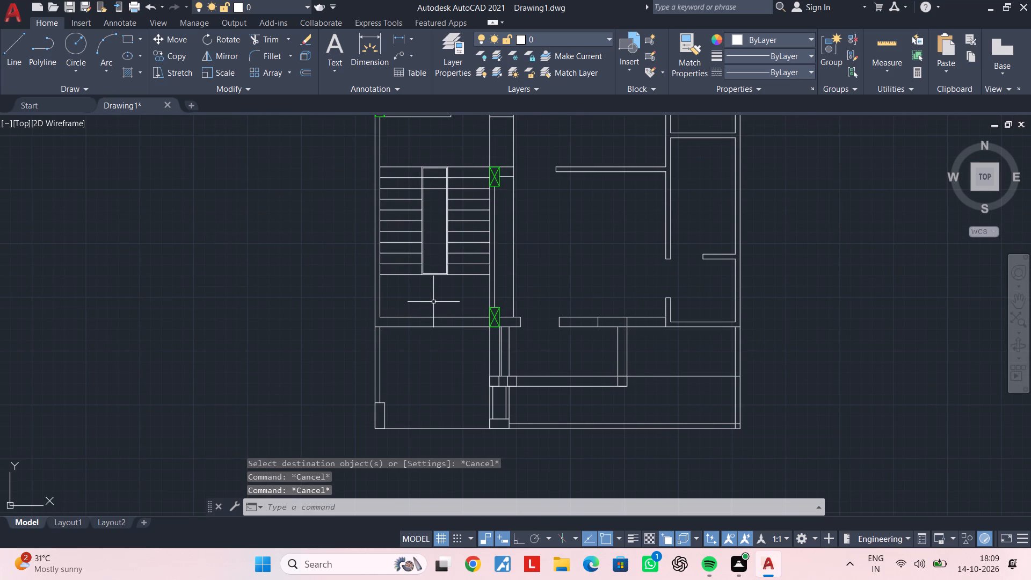
pyautogui.moveTo(432, 297); pyautogui.dragTo(458, 378, button='middle')
pyautogui.scroll(3, 403, 180)
pyautogui.click(357, 149)
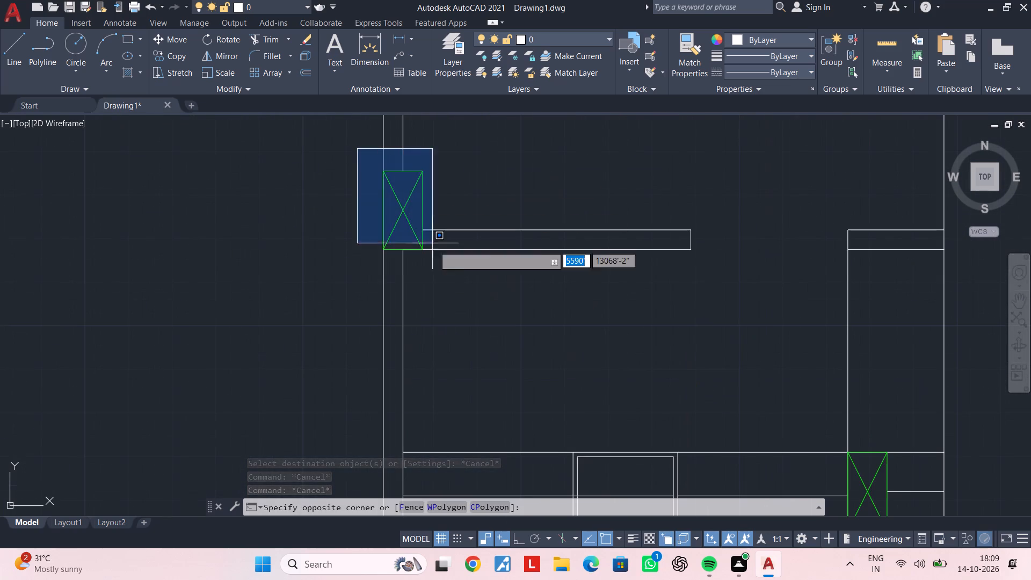
pyautogui.click(445, 259)
pyautogui.write('co')
pyautogui.press('space')
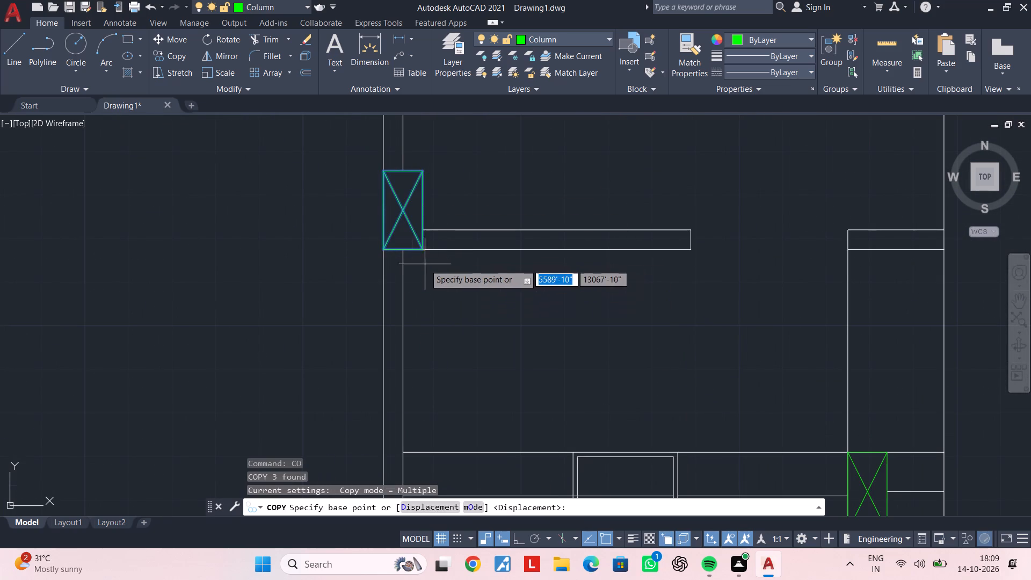
pyautogui.click(387, 250)
pyautogui.scroll(-3, 387, 262)
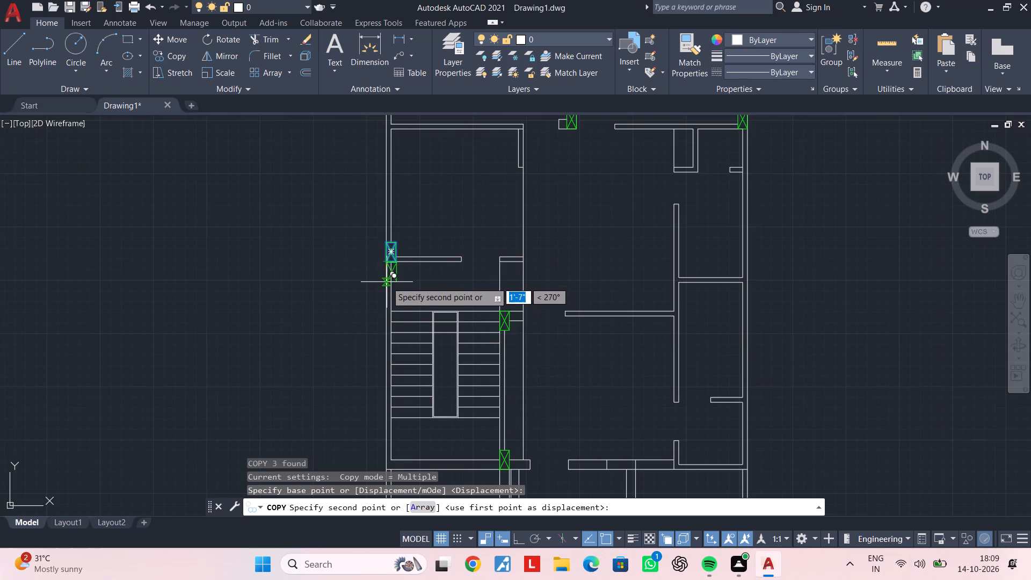
pyautogui.moveTo(387, 282); pyautogui.dragTo(395, 149, button='middle')
pyautogui.scroll(3, 403, 335)
pyautogui.click(356, 344)
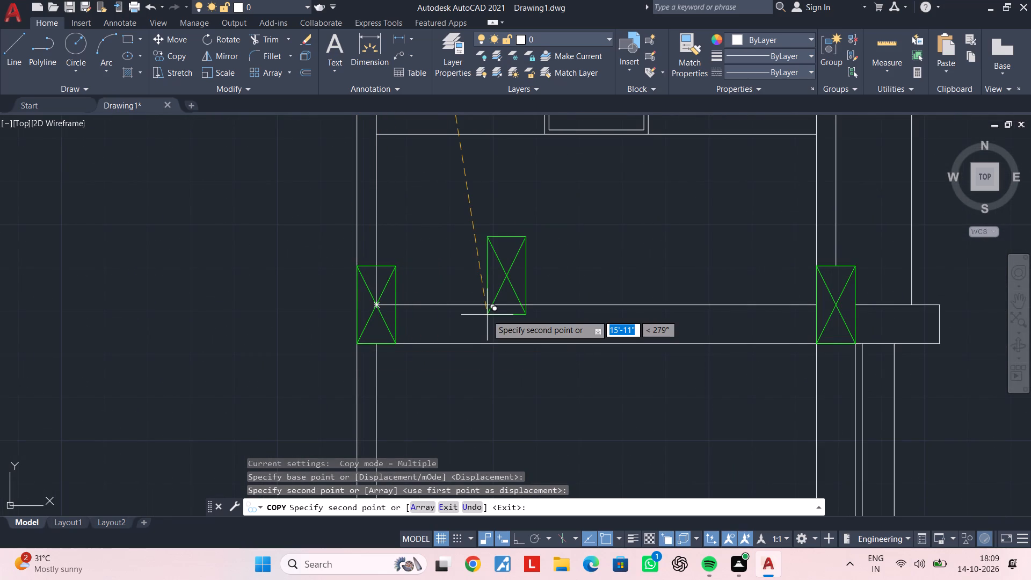
pyautogui.press('Escape')
pyautogui.press('Escape')
# Trim the vertical and horizontal wall lines that run inside the new column on the left exterior wall.
pyautogui.scroll(-3, 483, 316)
pyautogui.moveTo(514, 311); pyautogui.dragTo(476, 320, button='middle')
pyautogui.scroll(2, 410, 332)
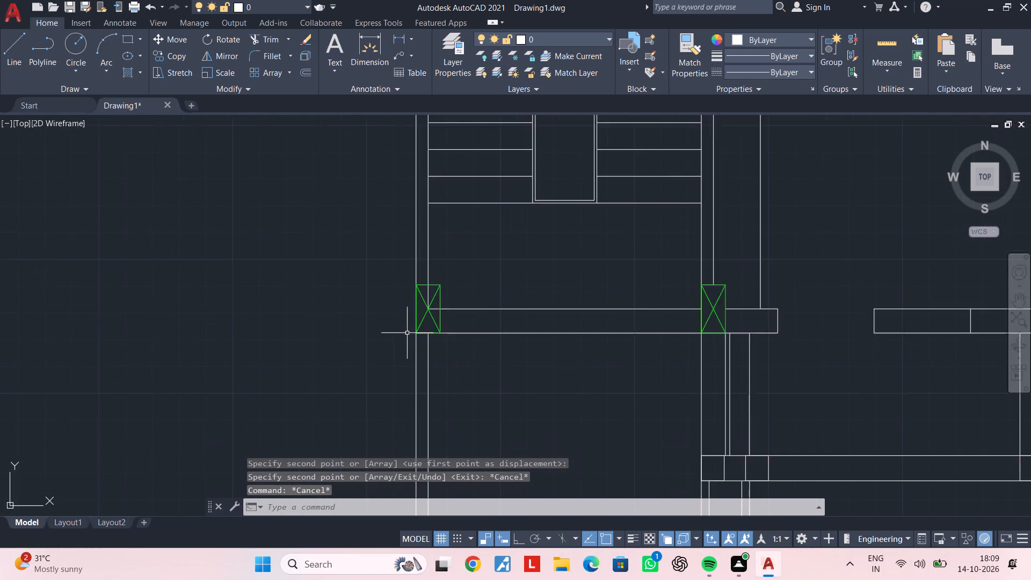
pyautogui.scroll(3, 407, 333)
pyautogui.moveTo(402, 317); pyautogui.dragTo(461, 325, button='middle')
pyautogui.press('Escape')
pyautogui.press('Escape')
pyautogui.scroll(1, 461, 325)
pyautogui.write('tr')
pyautogui.press('space')
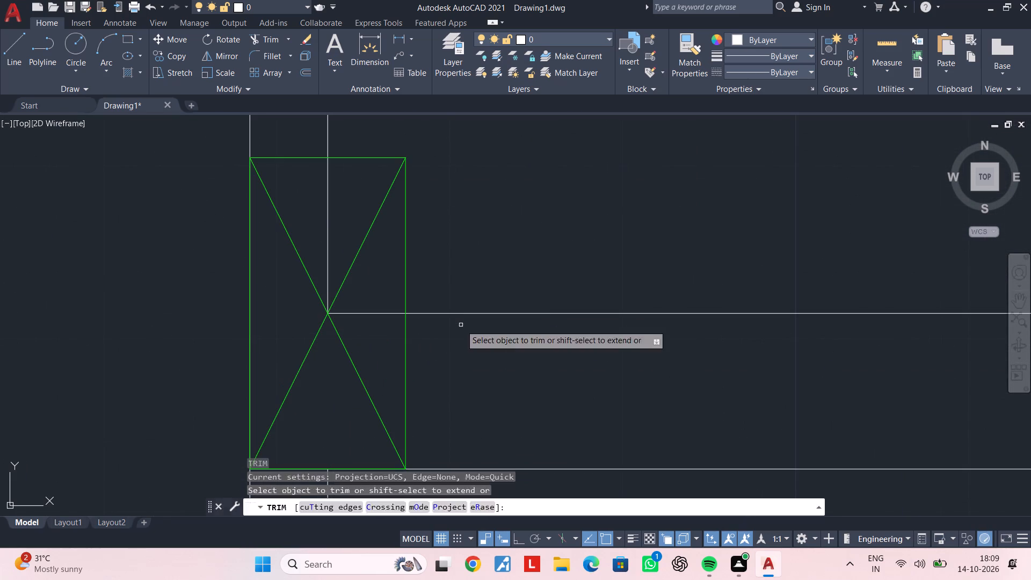
pyautogui.click(328, 243)
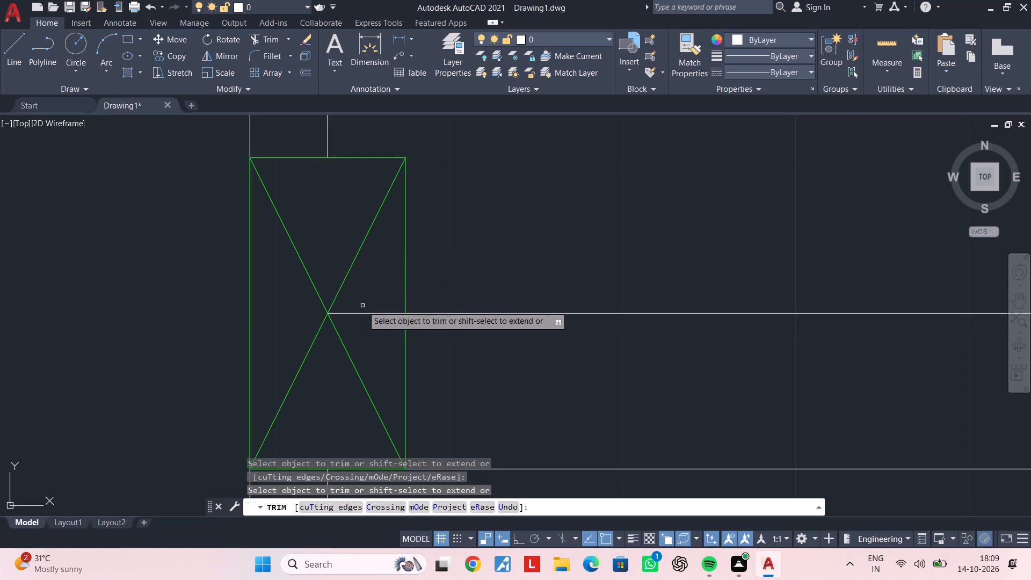
pyautogui.click(364, 312)
pyautogui.press('Escape')
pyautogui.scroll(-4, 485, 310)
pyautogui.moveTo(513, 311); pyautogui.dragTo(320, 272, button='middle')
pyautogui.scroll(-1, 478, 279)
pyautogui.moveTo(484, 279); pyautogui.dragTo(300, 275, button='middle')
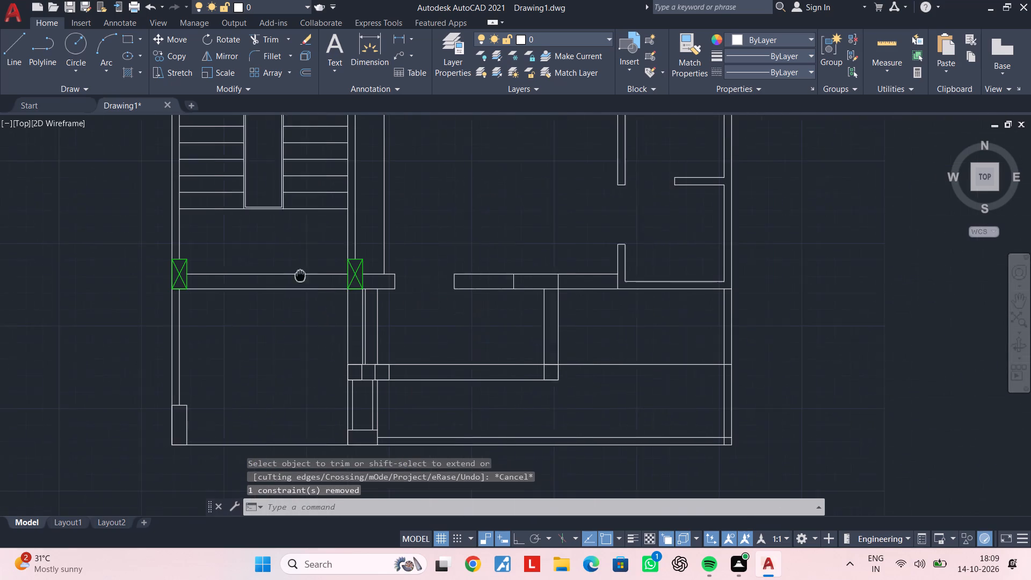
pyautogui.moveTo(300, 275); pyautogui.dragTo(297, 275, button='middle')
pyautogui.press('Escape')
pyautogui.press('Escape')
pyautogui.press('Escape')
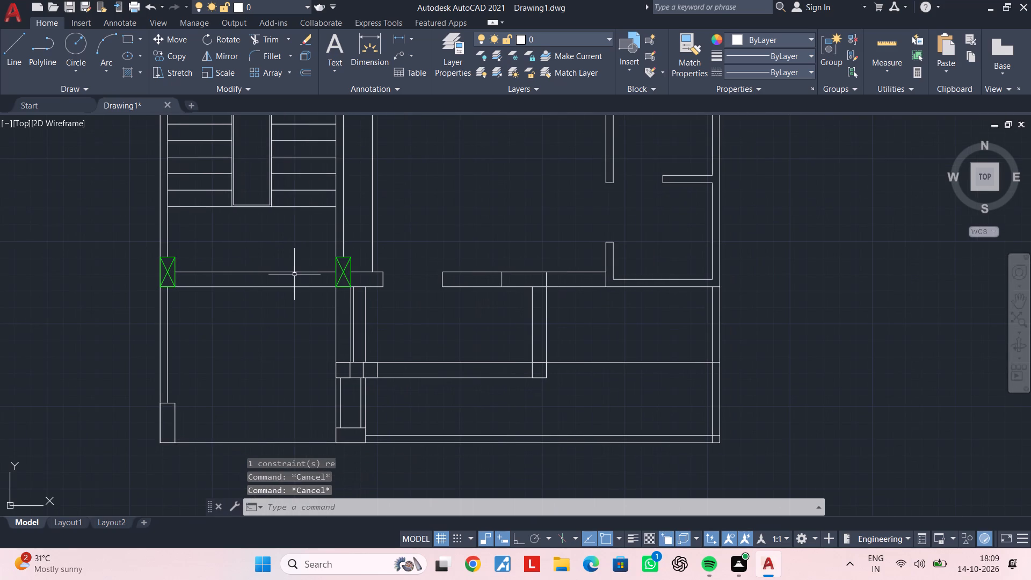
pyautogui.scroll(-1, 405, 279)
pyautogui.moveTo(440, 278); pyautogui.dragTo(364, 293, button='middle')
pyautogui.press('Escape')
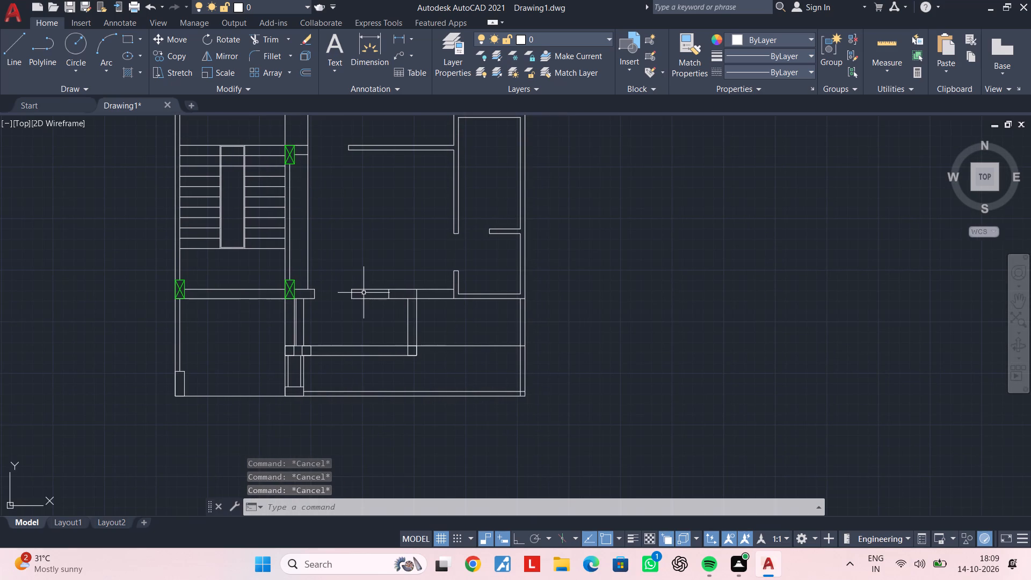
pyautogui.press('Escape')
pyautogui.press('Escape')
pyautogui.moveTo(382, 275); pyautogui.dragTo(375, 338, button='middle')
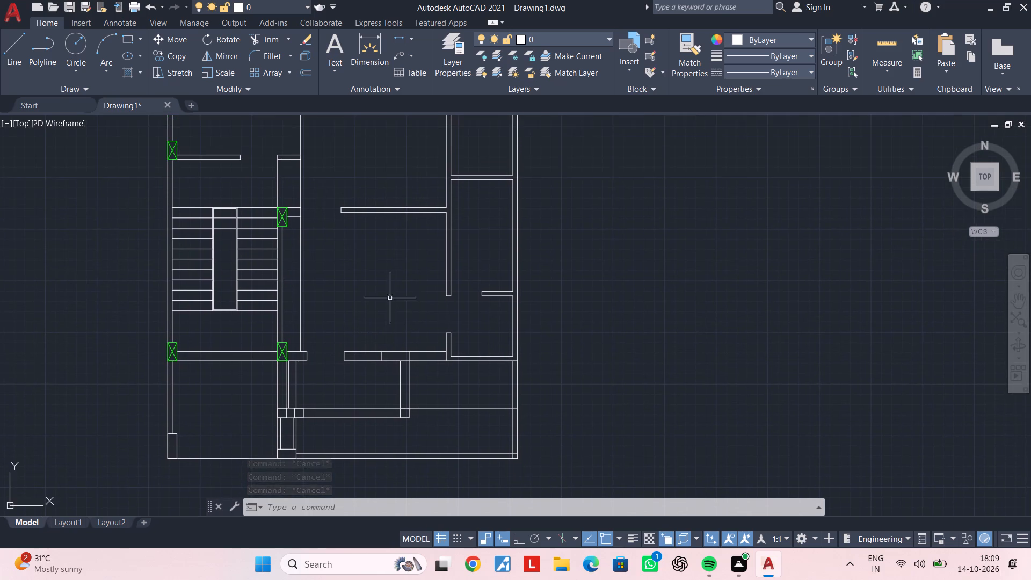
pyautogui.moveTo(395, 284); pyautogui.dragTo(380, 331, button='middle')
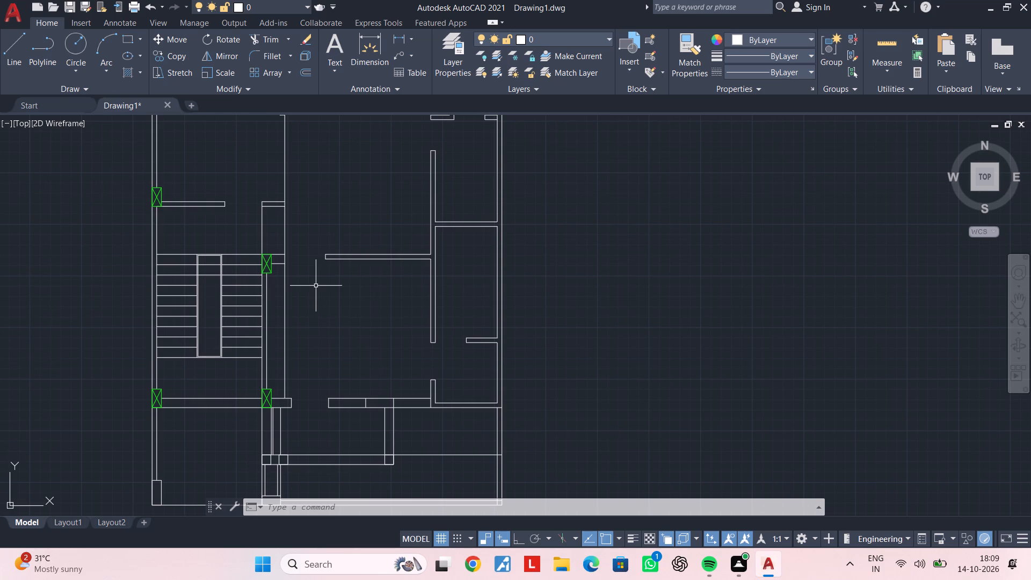
# Copy the column at the staircase's upper inner corner horizontally across to the outer face of the right exterior wall.
pyautogui.moveTo(327, 280); pyautogui.dragTo(318, 300, button='middle')
pyautogui.scroll(3, 256, 291)
pyautogui.scroll(1, 268, 243)
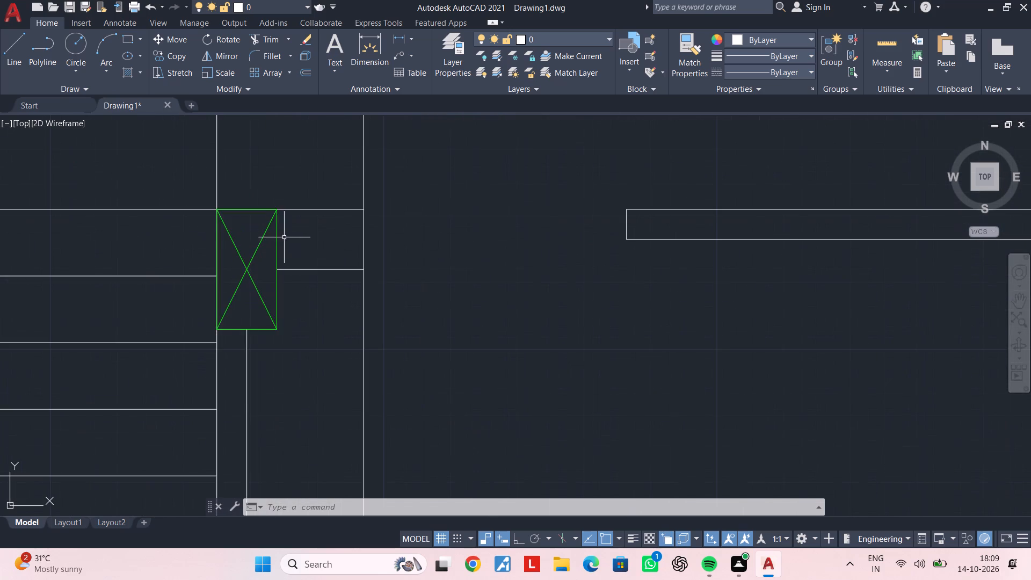
pyautogui.click(287, 237)
pyautogui.click(253, 245)
pyautogui.click(245, 245)
pyautogui.click(230, 252)
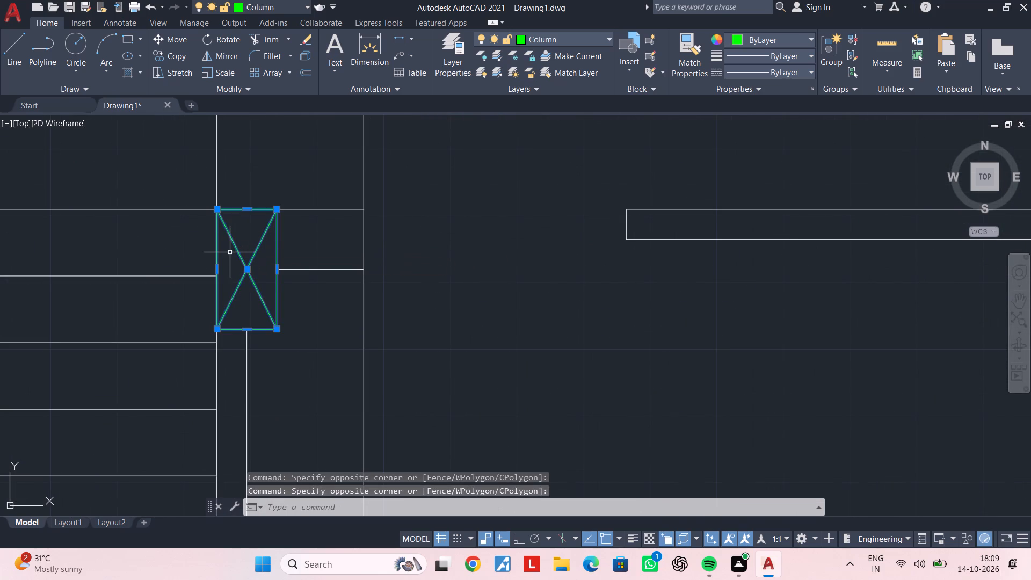
pyautogui.press('c')
pyautogui.write('o')
pyautogui.press('space')
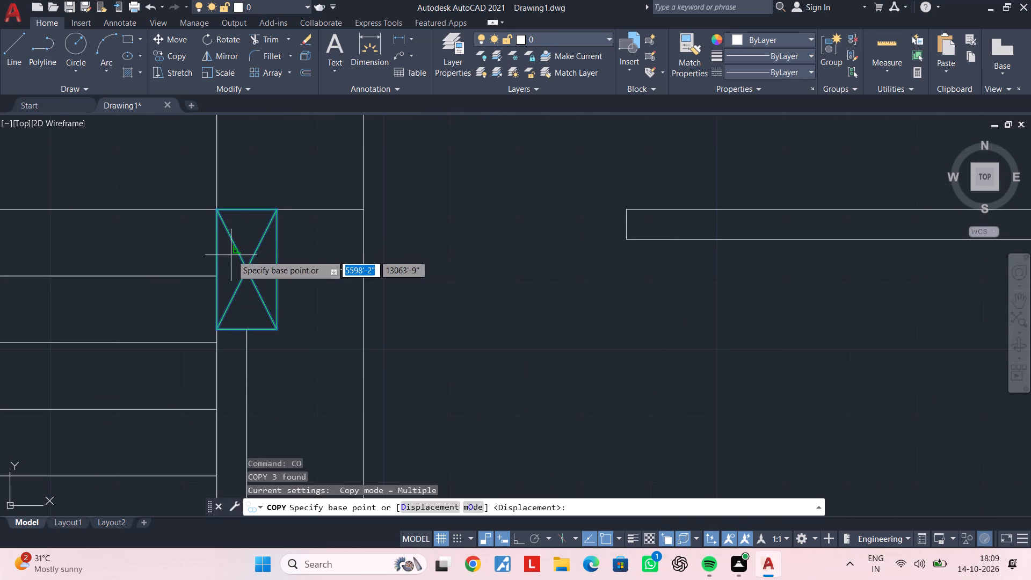
pyautogui.click(280, 211)
pyautogui.scroll(-1, 539, 211)
pyautogui.moveTo(531, 212); pyautogui.dragTo(187, 213, button='middle')
pyautogui.moveTo(689, 211); pyautogui.dragTo(238, 218, button='middle')
pyautogui.click(515, 218)
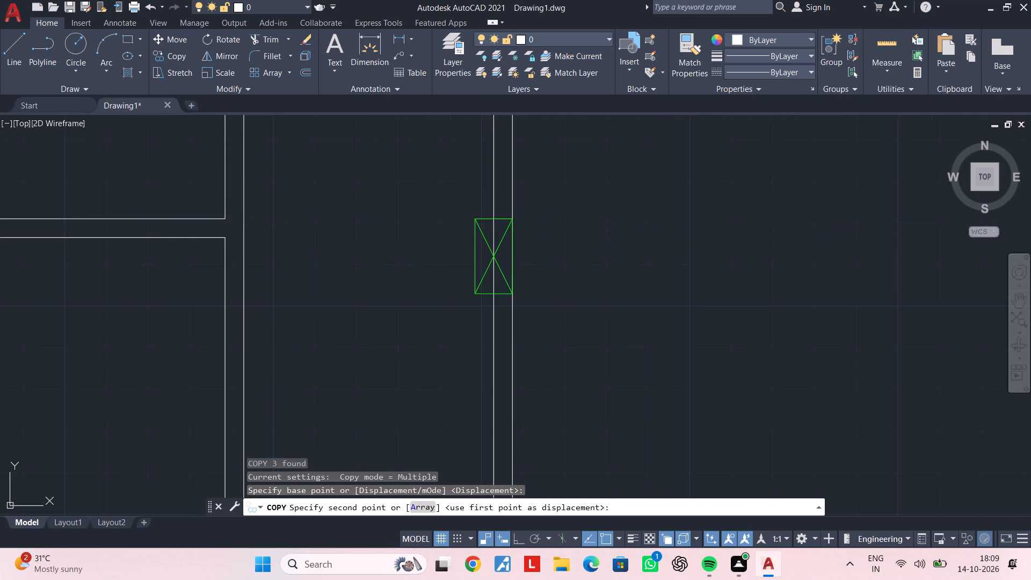
pyautogui.press('Escape')
pyautogui.scroll(-3, 432, 276)
pyautogui.moveTo(433, 272); pyautogui.dragTo(491, 226, button='middle')
pyautogui.press('Escape')
pyautogui.press('Escape')
pyautogui.press('Escape')
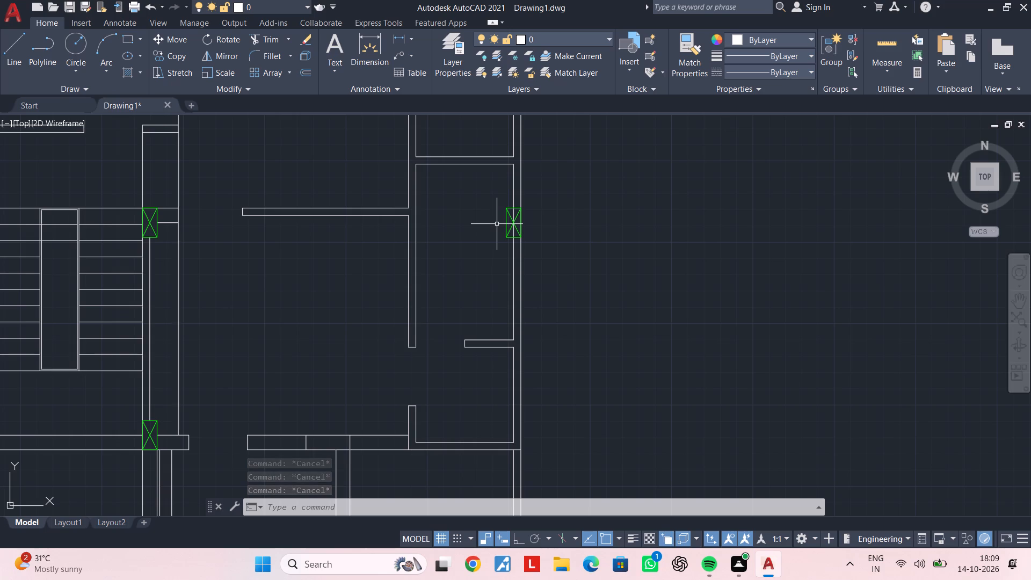
# Trim both inner wall line segments that cross the new column on the right exterior wall.
pyautogui.scroll(-2, 496, 224)
pyautogui.scroll(2, 488, 232)
pyautogui.scroll(-1, 488, 232)
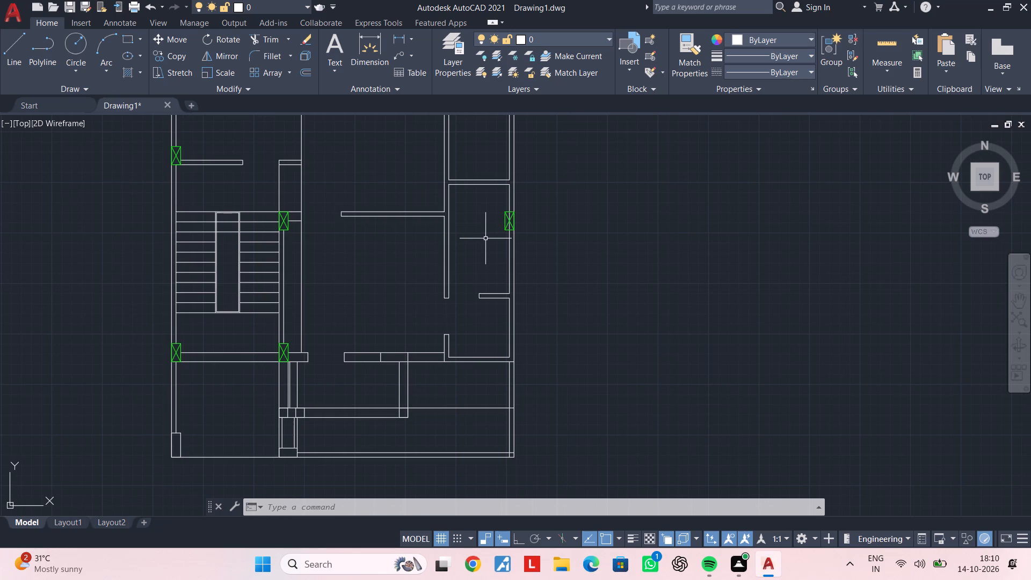
pyautogui.scroll(2, 485, 236)
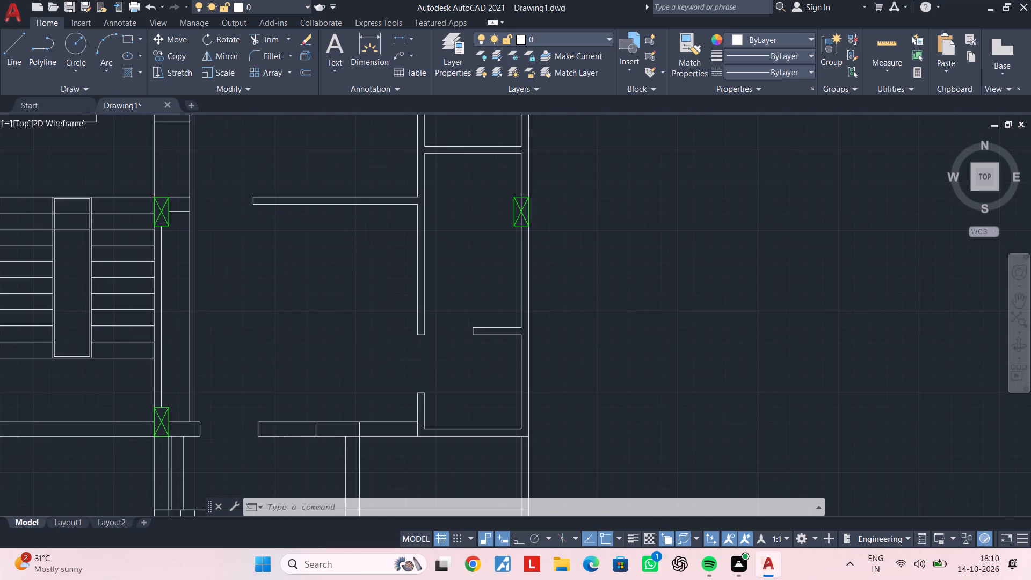
pyautogui.moveTo(491, 236); pyautogui.dragTo(452, 259, button='middle')
pyautogui.press('Escape')
pyautogui.press('Escape')
pyautogui.press('Escape')
pyautogui.press('Escape')
pyautogui.press('Escape')
pyautogui.press('Escape')
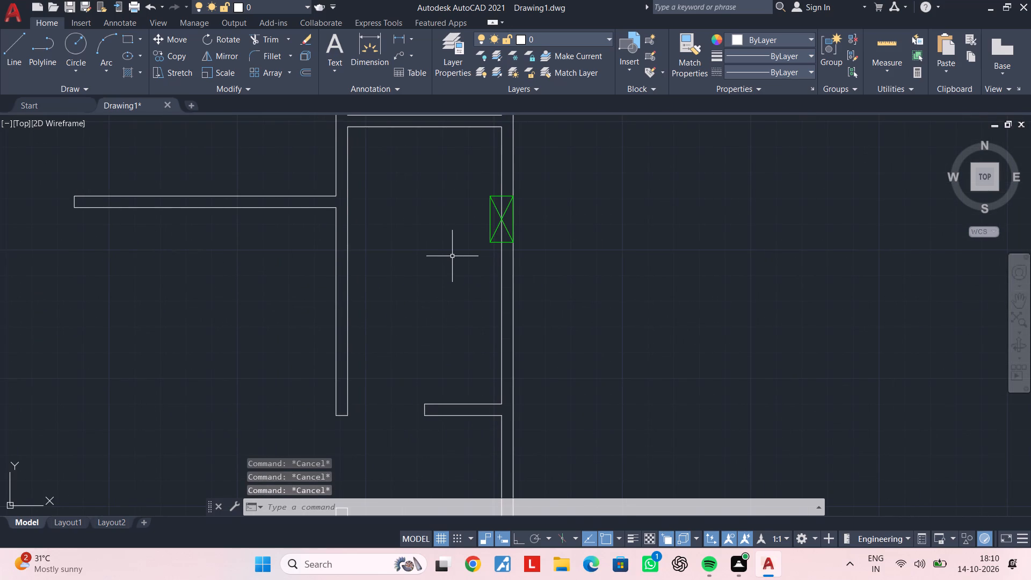
pyautogui.press('t')
pyautogui.press('r')
pyautogui.press('space')
pyautogui.scroll(2, 504, 206)
pyautogui.click(493, 203)
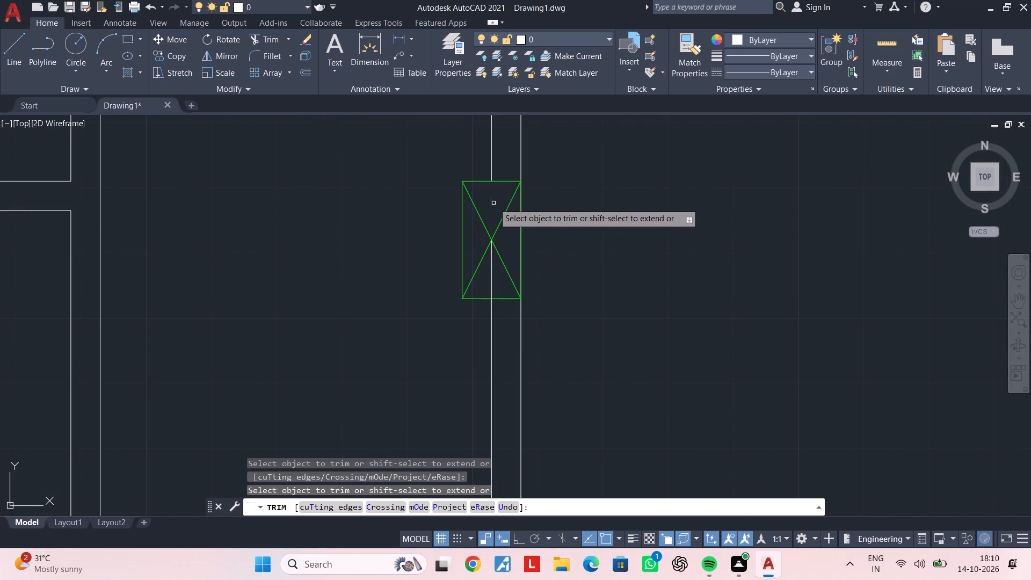
pyautogui.click(492, 272)
pyautogui.press('Escape')
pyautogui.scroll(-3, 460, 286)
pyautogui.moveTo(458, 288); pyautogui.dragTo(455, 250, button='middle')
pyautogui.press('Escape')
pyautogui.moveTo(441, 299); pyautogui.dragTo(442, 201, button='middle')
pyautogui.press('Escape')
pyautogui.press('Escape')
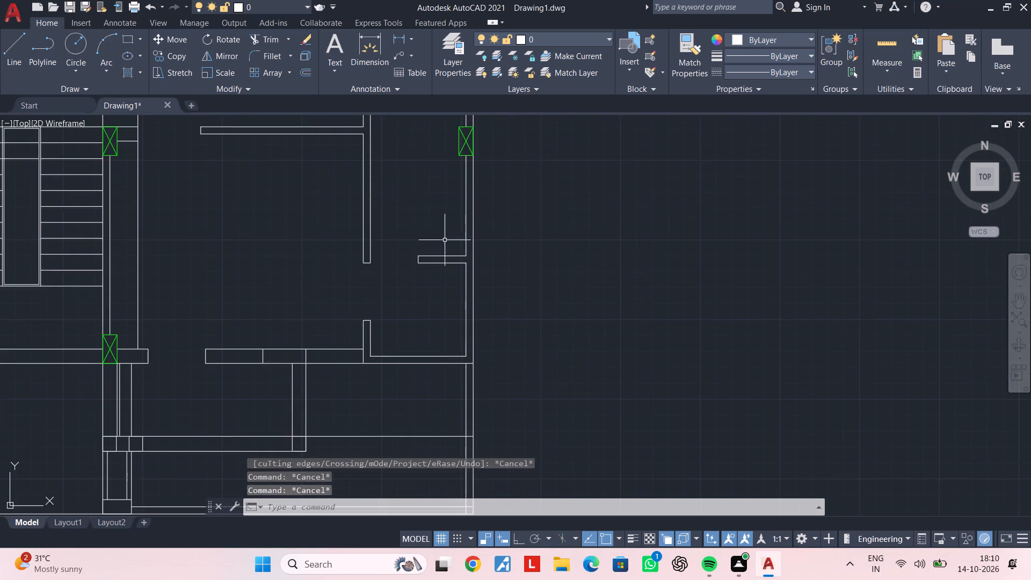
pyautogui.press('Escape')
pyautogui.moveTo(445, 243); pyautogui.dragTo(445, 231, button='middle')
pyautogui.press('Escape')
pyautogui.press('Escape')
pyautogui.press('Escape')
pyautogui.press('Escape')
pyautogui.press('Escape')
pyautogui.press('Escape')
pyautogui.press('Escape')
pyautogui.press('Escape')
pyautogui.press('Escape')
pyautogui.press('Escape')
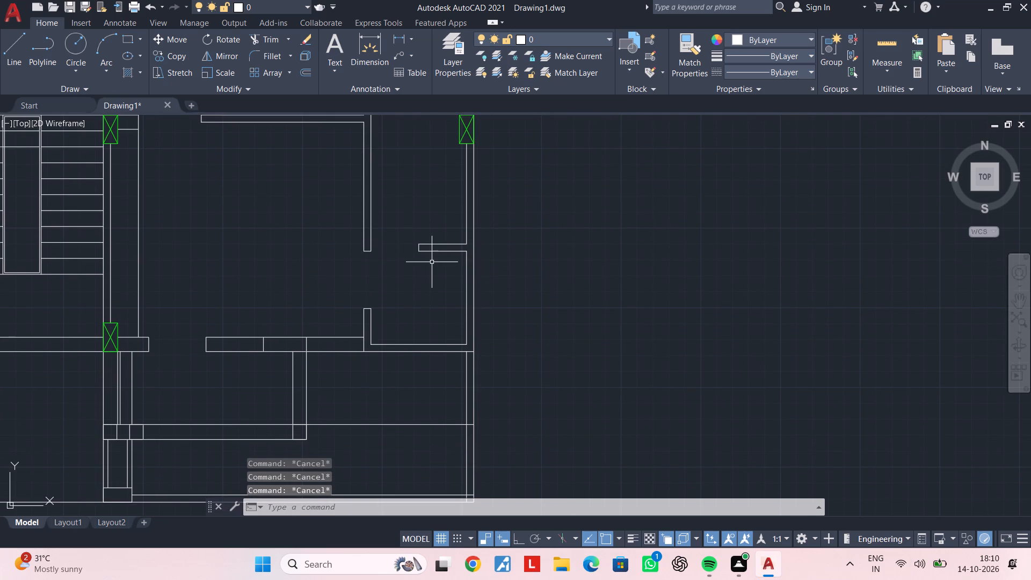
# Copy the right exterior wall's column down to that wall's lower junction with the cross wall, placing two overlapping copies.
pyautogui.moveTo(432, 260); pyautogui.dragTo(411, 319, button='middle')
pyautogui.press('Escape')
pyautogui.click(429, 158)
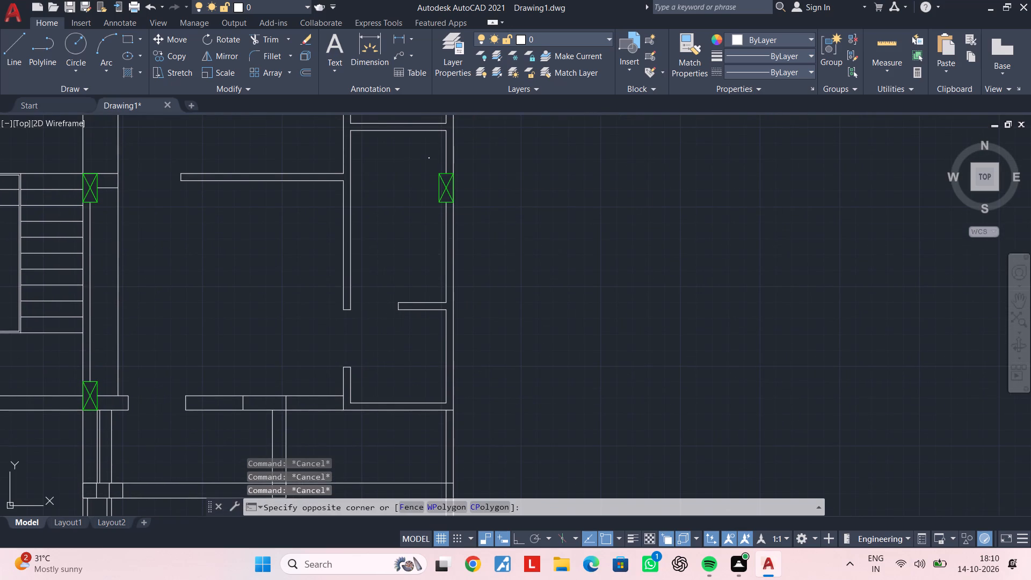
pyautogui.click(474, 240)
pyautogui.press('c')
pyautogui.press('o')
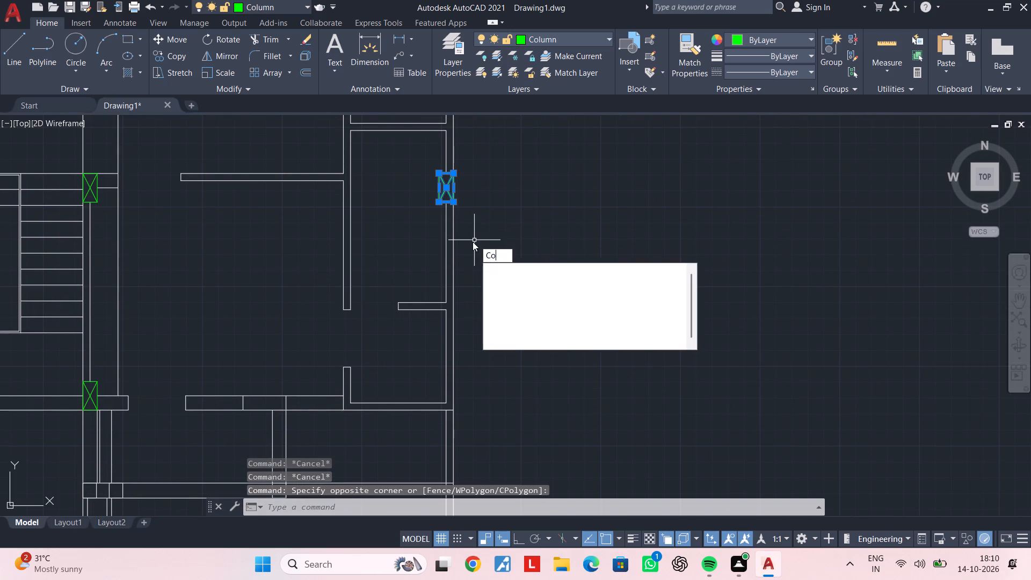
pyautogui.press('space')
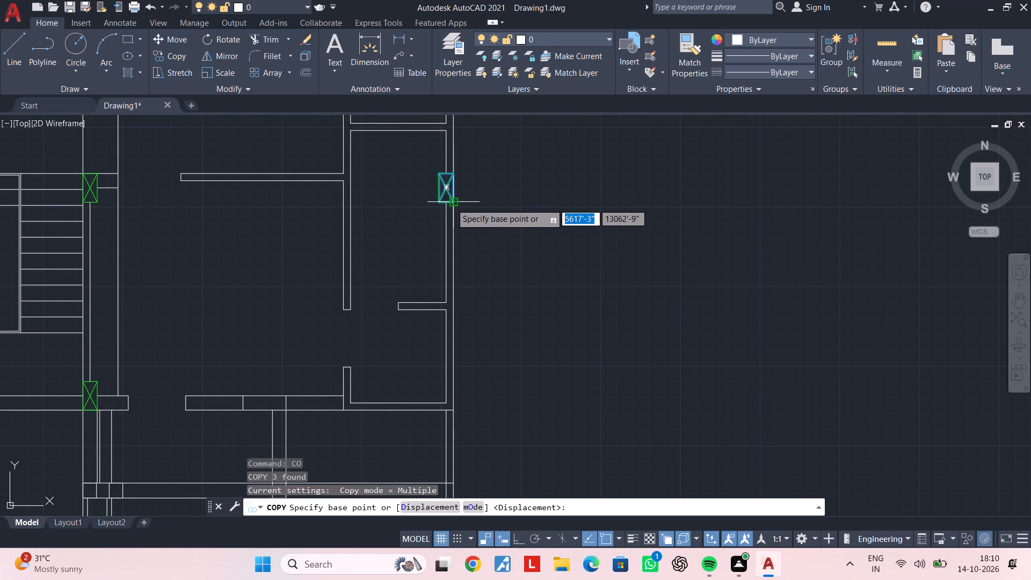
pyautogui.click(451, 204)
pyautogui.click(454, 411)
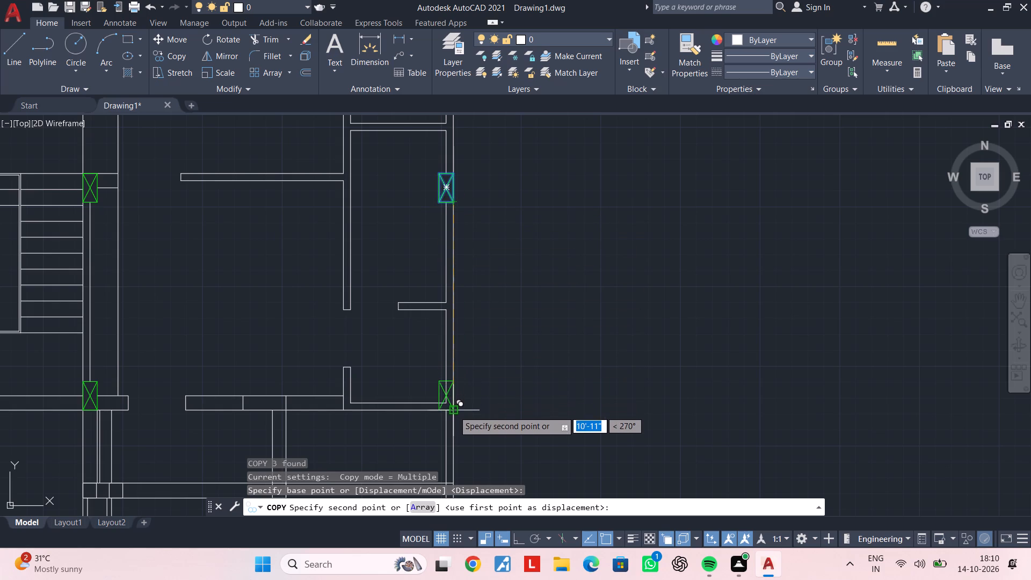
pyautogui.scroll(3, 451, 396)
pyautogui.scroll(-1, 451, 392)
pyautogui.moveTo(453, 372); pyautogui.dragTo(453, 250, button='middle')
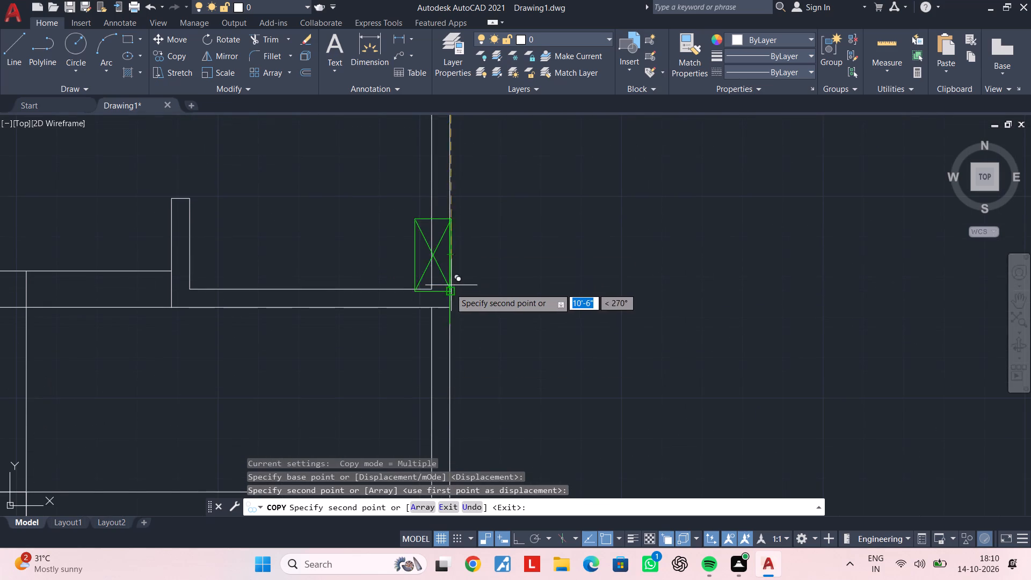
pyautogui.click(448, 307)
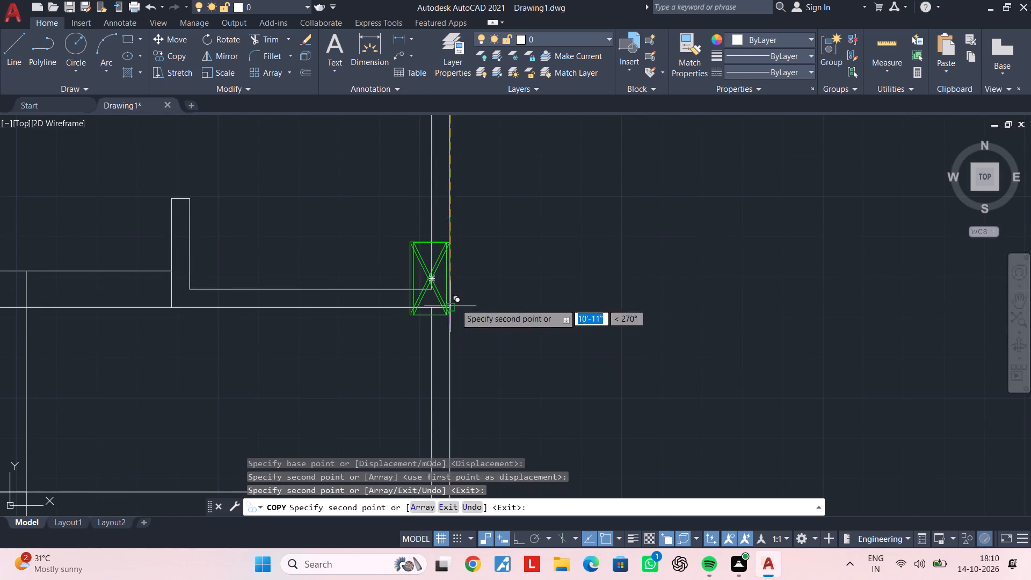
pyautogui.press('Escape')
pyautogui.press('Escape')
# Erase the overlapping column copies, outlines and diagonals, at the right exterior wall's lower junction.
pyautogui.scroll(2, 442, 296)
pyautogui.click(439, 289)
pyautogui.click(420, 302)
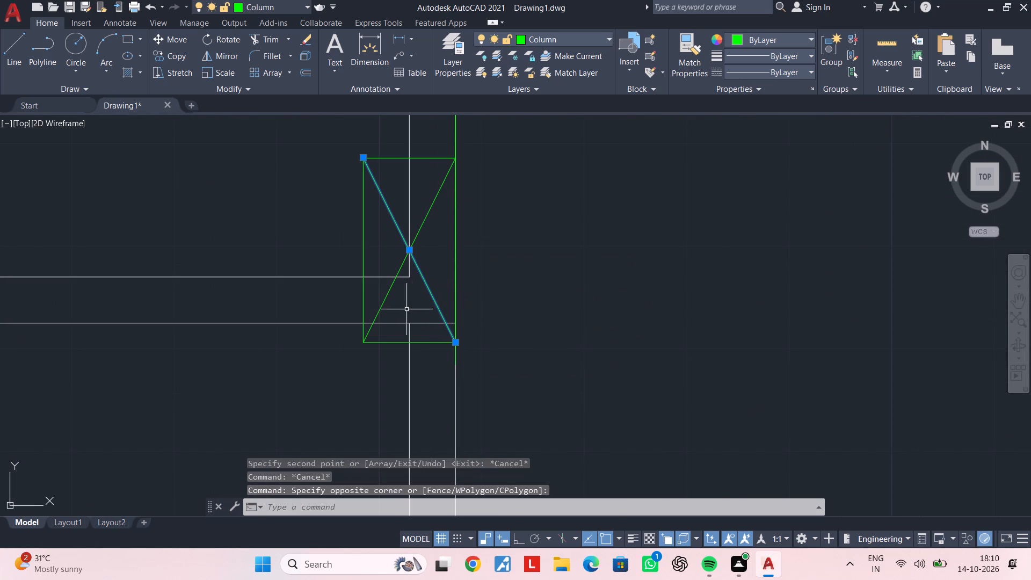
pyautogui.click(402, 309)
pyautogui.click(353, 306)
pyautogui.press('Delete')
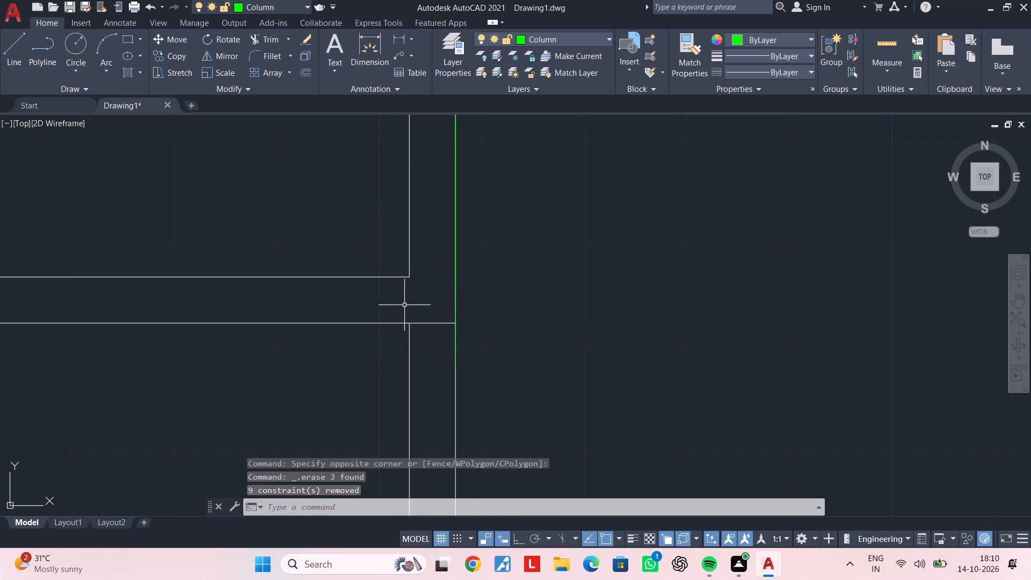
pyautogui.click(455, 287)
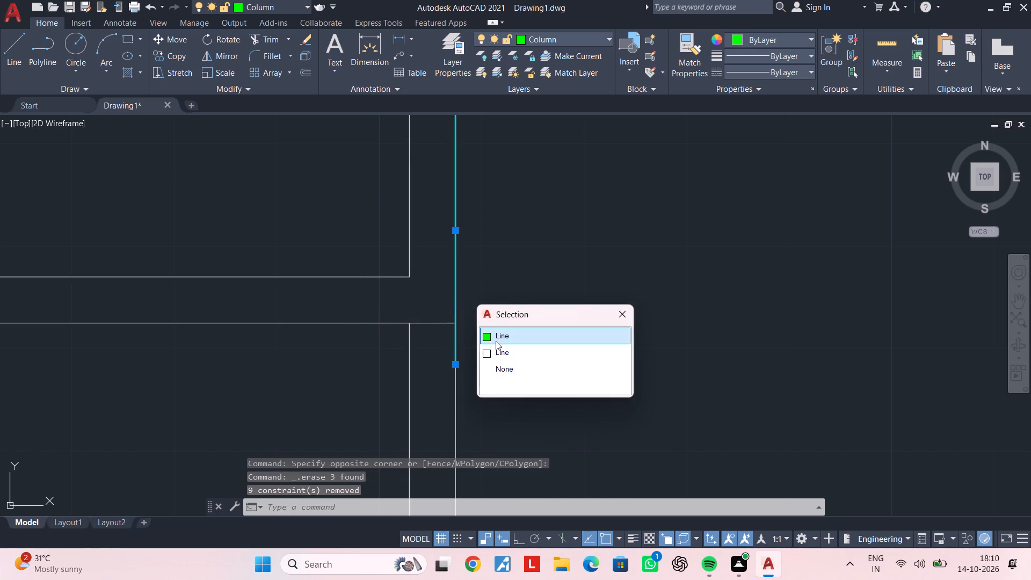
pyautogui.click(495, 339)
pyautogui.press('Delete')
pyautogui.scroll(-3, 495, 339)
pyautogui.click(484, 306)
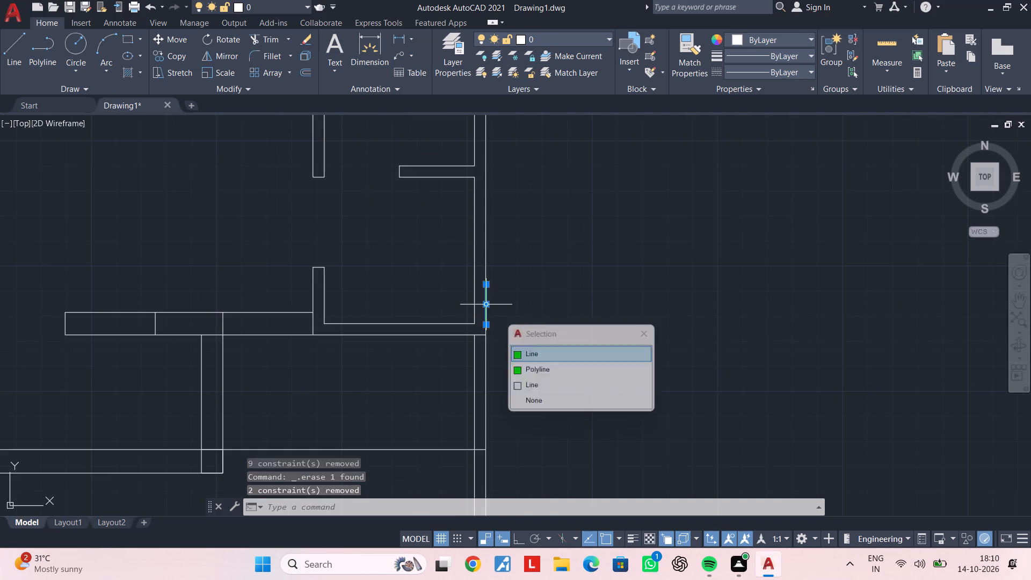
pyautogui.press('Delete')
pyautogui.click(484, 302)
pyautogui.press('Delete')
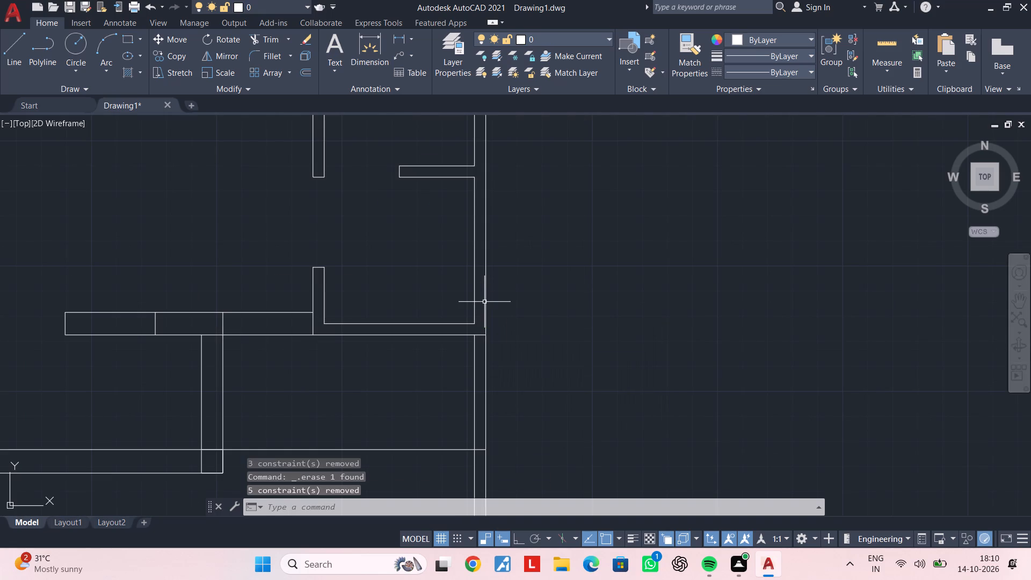
# Extend the right exterior wall's upper inner line down to the top edge of the remaining column.
pyautogui.scroll(-3, 554, 304)
pyautogui.moveTo(553, 257); pyautogui.dragTo(541, 304, button='middle')
pyautogui.scroll(4, 513, 275)
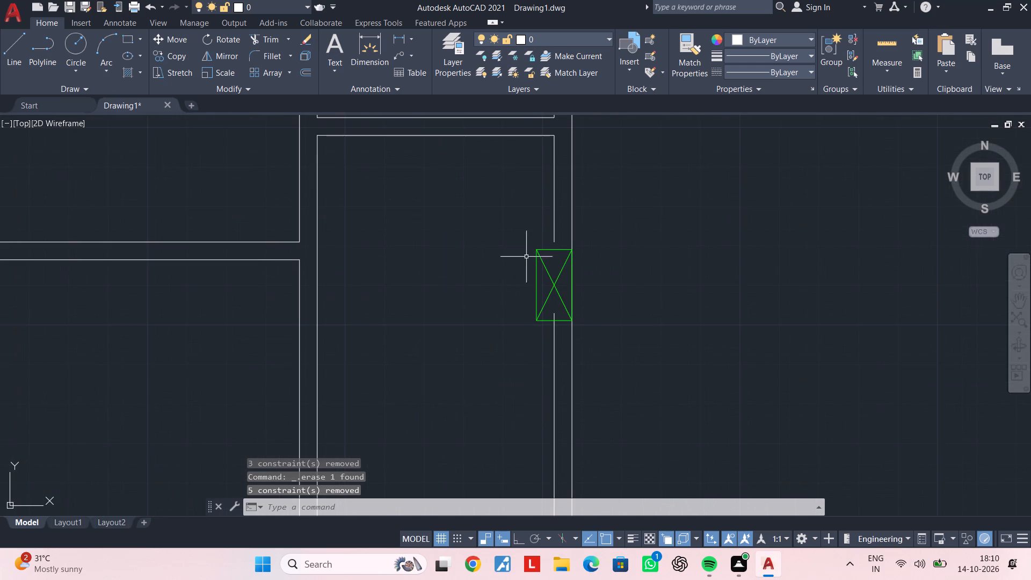
pyautogui.moveTo(562, 301); pyautogui.dragTo(557, 285, button='middle')
pyautogui.scroll(1, 562, 301)
pyautogui.press('Escape')
pyautogui.press('Escape')
pyautogui.write('ex')
pyautogui.press('space')
pyautogui.click(541, 184)
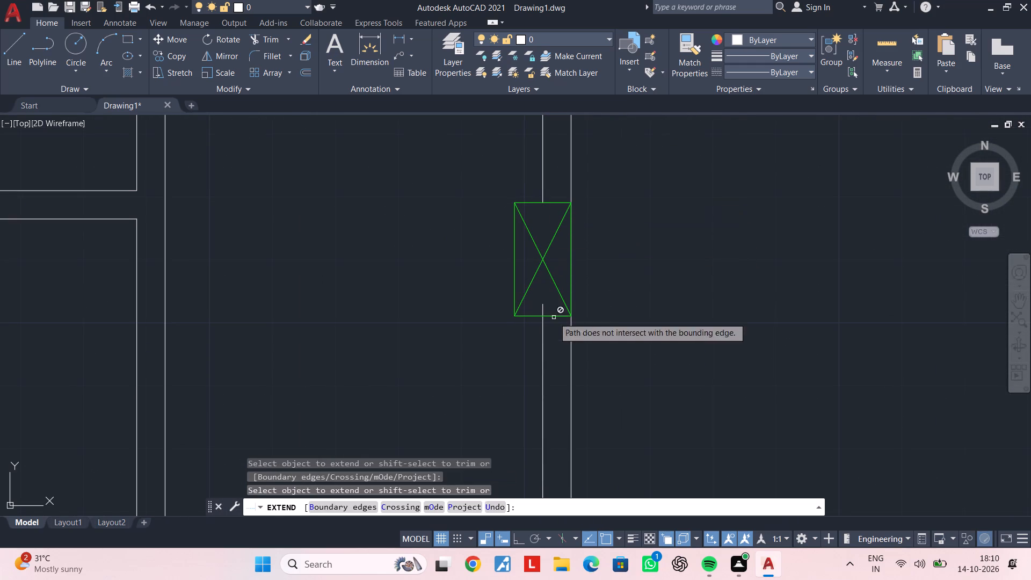
pyautogui.press('Escape')
pyautogui.press('Escape')
# Trim the inner wall line's short end inside the bottom of the right exterior wall's column.
pyautogui.press('t')
pyautogui.press('r')
pyautogui.press('space')
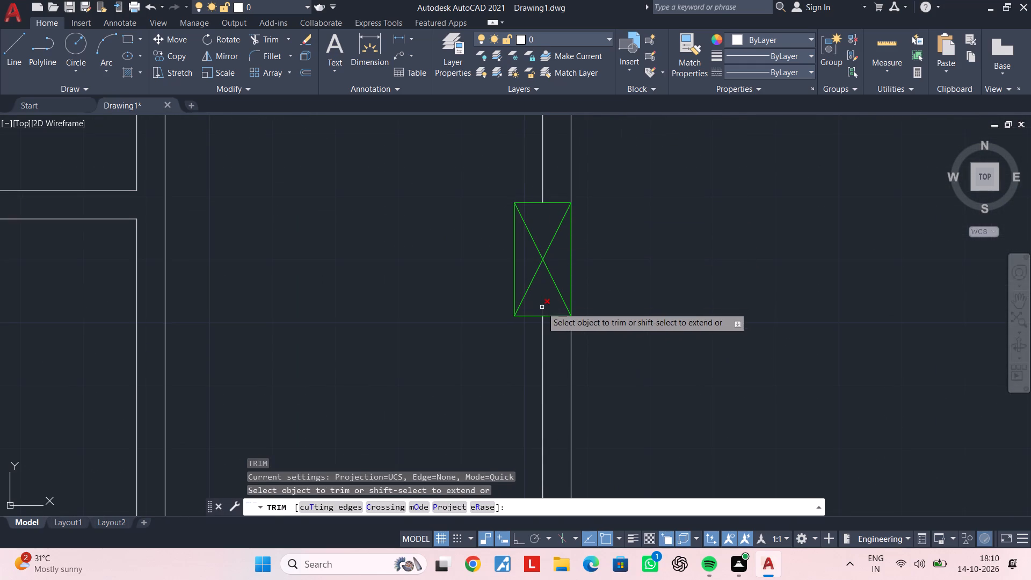
pyautogui.click(542, 307)
pyautogui.press('Escape')
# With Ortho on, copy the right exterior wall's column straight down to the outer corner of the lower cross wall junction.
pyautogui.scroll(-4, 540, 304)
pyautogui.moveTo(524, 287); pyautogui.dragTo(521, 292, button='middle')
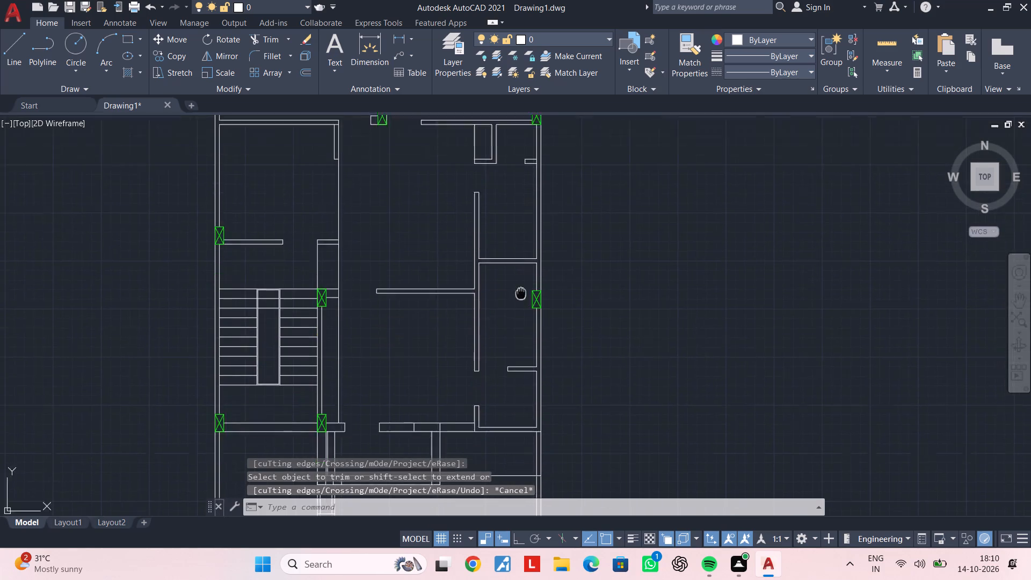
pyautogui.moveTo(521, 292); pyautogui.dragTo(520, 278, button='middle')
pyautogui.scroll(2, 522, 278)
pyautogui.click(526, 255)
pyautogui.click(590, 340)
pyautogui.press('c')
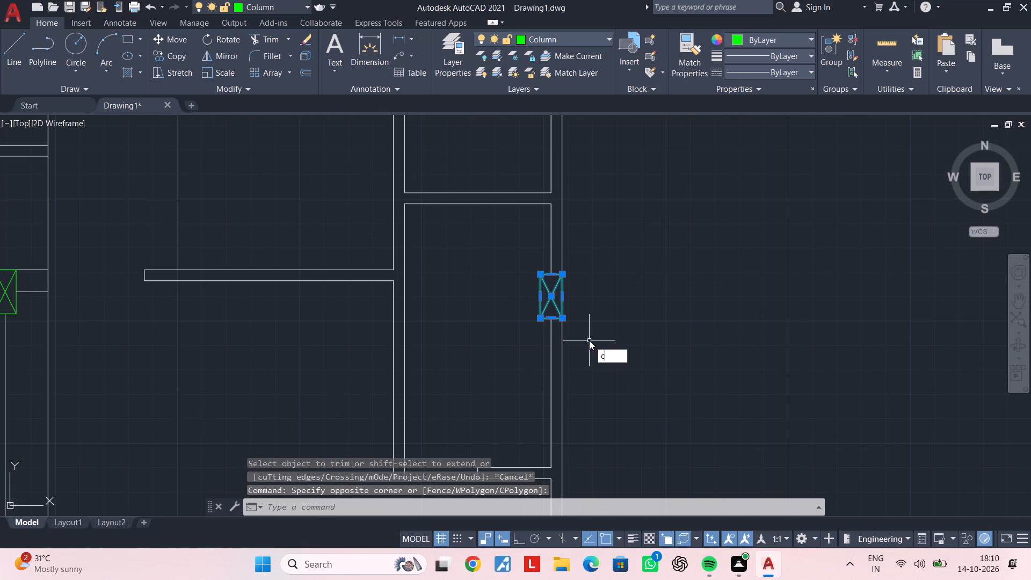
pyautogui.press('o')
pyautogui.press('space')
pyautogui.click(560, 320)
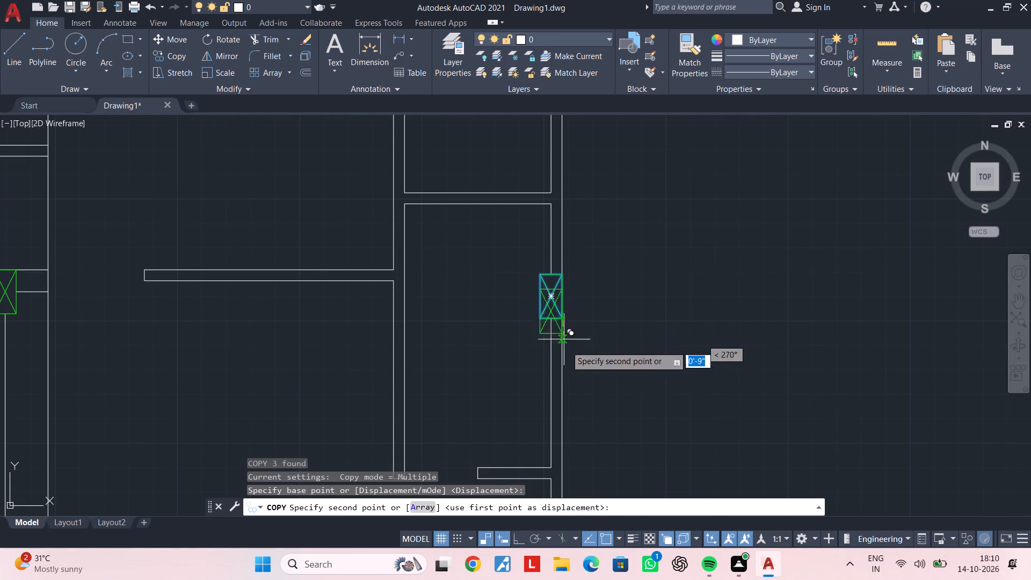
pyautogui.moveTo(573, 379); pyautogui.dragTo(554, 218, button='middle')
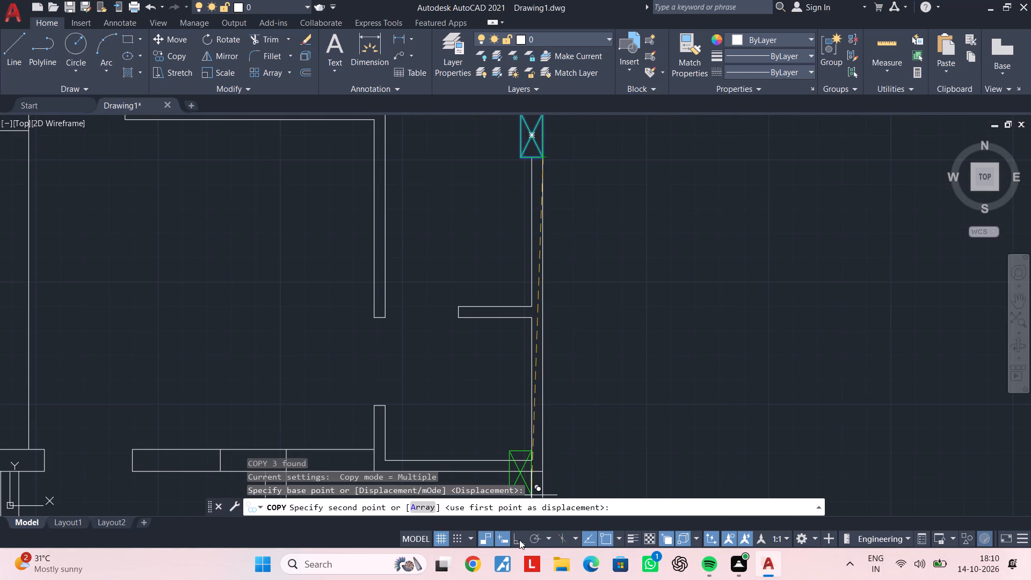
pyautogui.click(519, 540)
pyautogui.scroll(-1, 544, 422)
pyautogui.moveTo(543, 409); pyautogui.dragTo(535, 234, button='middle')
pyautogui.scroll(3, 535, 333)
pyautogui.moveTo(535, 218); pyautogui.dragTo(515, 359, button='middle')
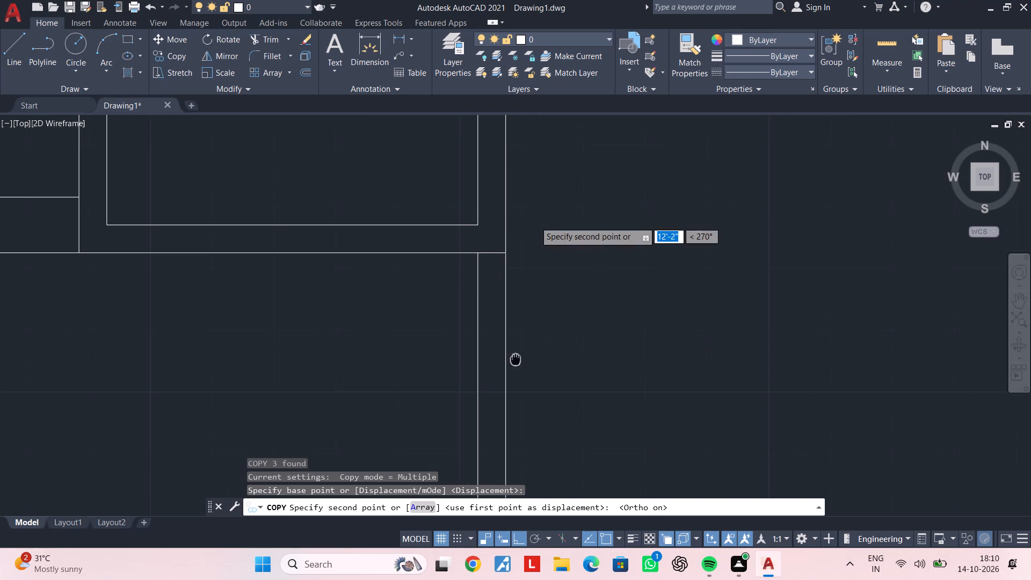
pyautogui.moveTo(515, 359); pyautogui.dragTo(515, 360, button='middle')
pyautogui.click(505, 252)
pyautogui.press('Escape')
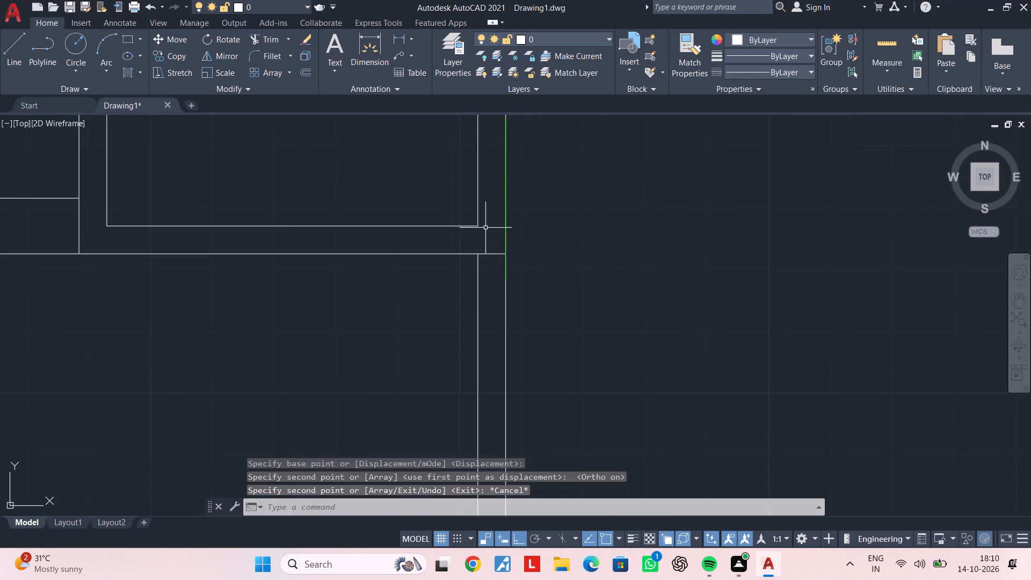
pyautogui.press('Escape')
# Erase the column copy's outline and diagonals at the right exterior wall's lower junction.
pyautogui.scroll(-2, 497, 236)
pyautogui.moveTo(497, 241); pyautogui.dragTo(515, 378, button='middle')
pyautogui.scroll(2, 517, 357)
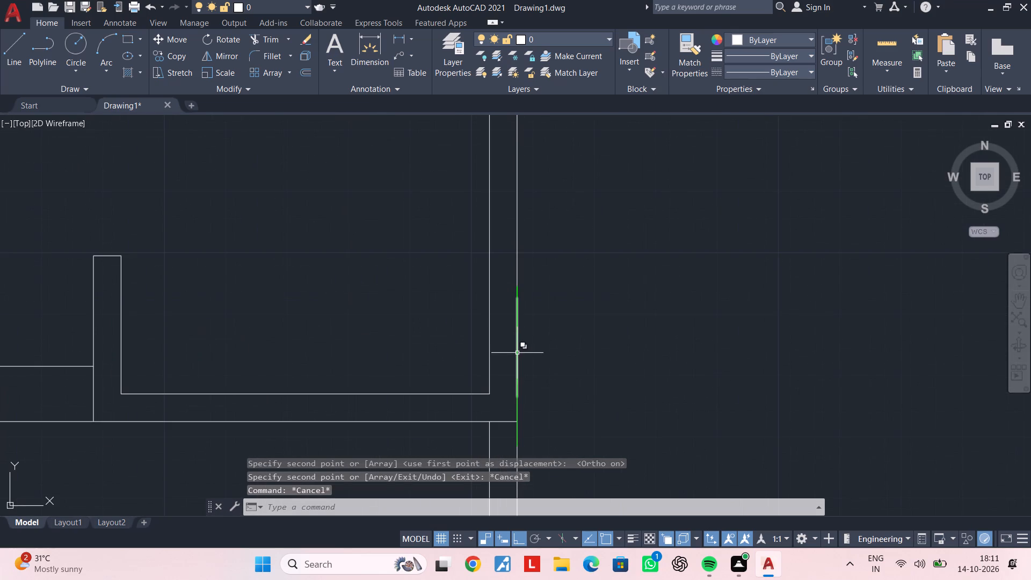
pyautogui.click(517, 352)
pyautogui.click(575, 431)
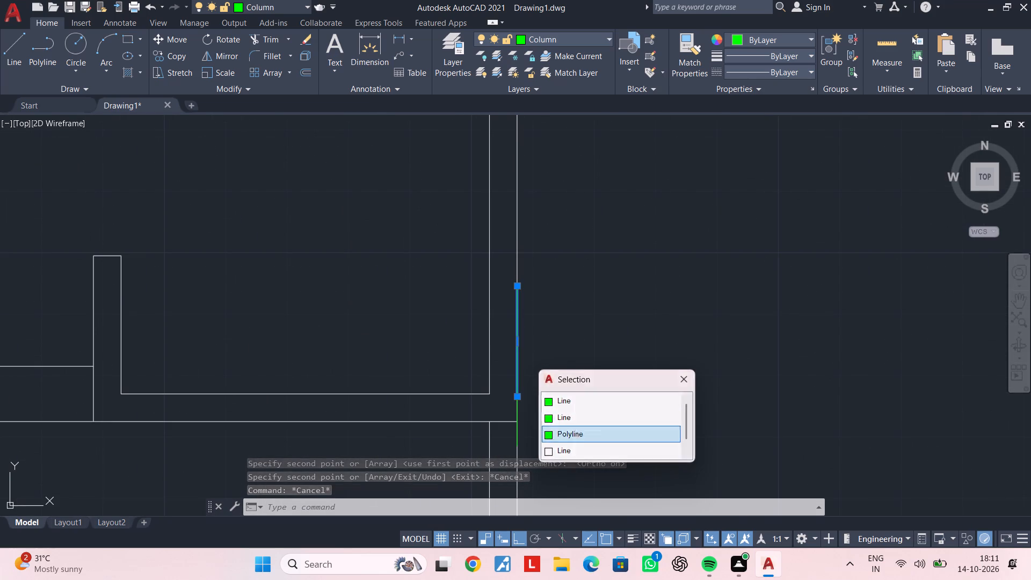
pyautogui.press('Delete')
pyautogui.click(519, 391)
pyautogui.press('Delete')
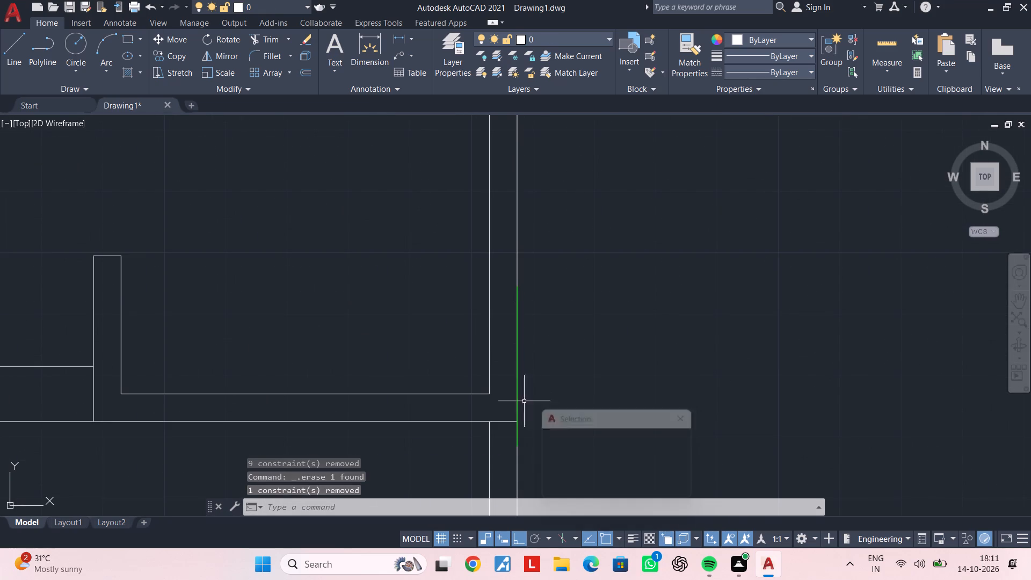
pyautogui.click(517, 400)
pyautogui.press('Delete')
# Extend the inner wall line above the right exterior wall's remaining column down to the column's top edge.
pyautogui.scroll(-3, 532, 423)
pyautogui.moveTo(542, 408); pyautogui.dragTo(545, 417, button='middle')
pyautogui.press('Escape')
pyautogui.press('Escape')
pyautogui.press('Escape')
pyautogui.scroll(3, 521, 230)
pyautogui.moveTo(526, 240); pyautogui.dragTo(518, 318, button='middle')
pyautogui.press('Escape')
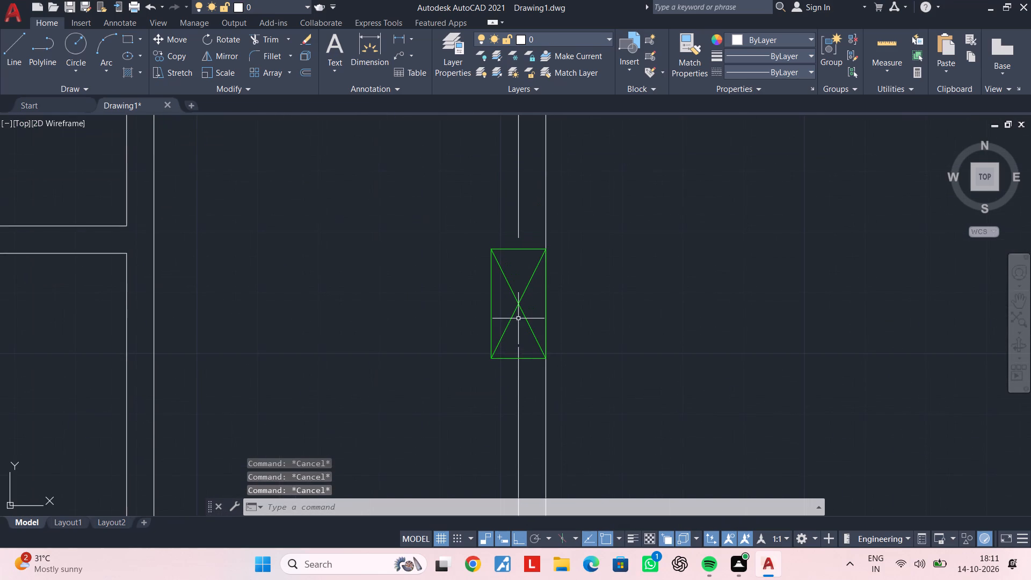
pyautogui.press('Escape')
pyautogui.write('ex')
pyautogui.press('space')
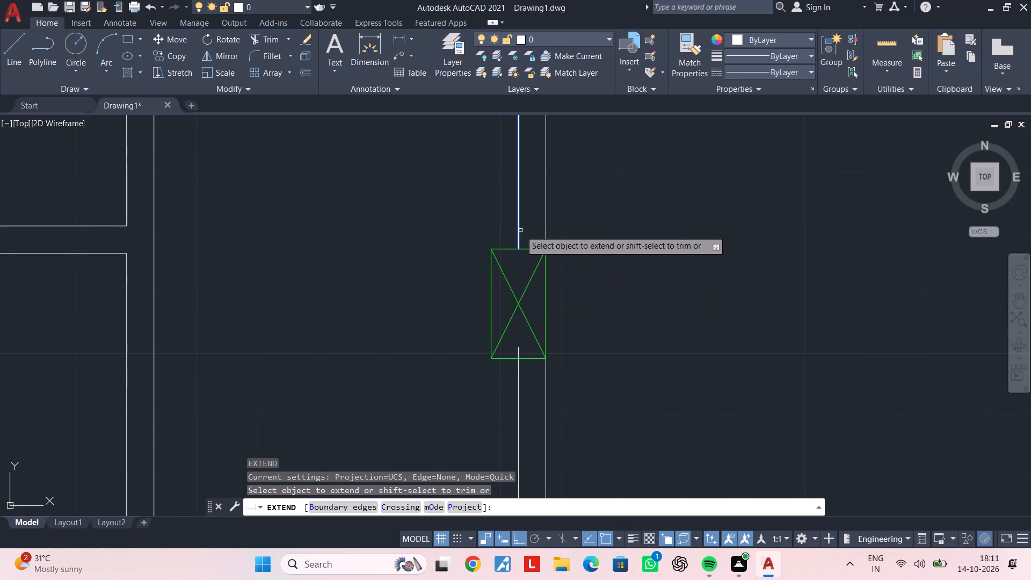
pyautogui.click(521, 230)
pyautogui.click(514, 234)
pyautogui.press('Escape')
pyautogui.press('Escape')
# Trim the short inner wall line stub inside the bottom of the right exterior wall's column.
pyautogui.write('tr')
pyautogui.press('space')
pyautogui.click(515, 353)
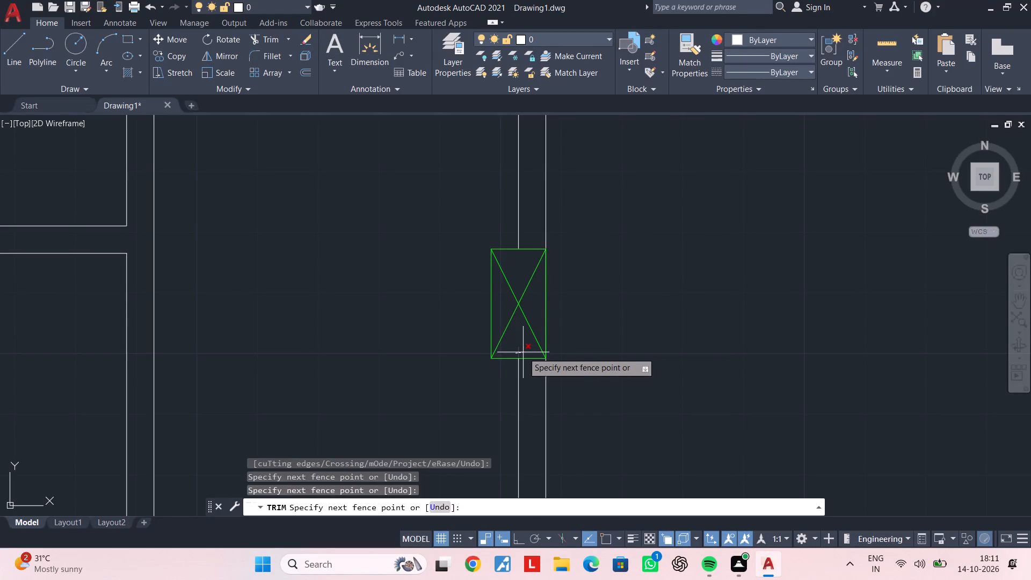
pyautogui.click(523, 352)
pyautogui.press('Escape')
# Draw a 9" by 1'6" rectangle up and inward from the outer corner of the right exterior wall's lower cross wall junction.
pyautogui.scroll(-3, 524, 353)
pyautogui.moveTo(525, 354); pyautogui.dragTo(534, 306, button='middle')
pyautogui.moveTo(587, 431); pyautogui.dragTo(583, 328, button='middle')
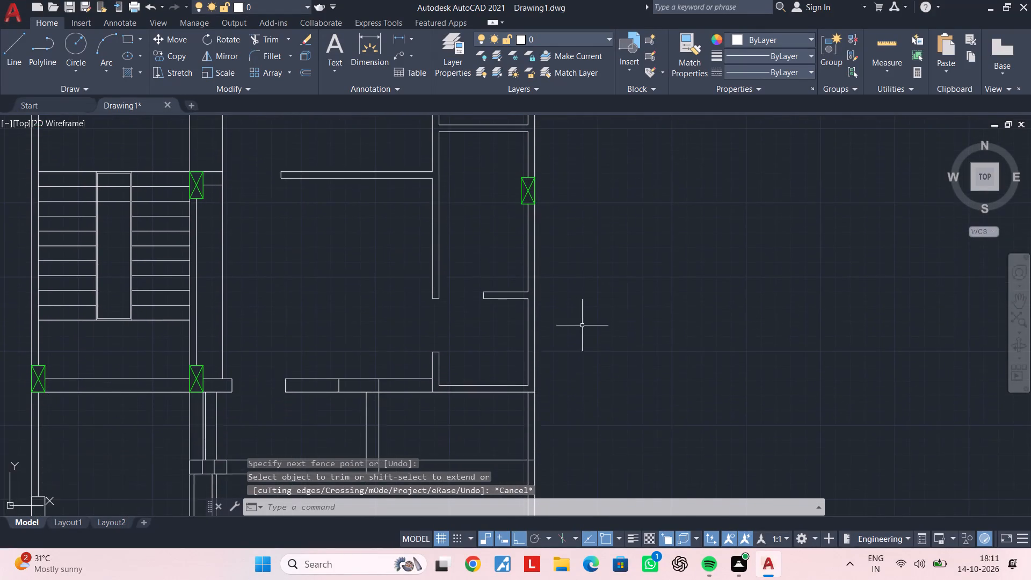
pyautogui.moveTo(554, 383); pyautogui.dragTo(562, 282, button='middle')
pyautogui.scroll(1, 527, 358)
pyautogui.moveTo(531, 289); pyautogui.dragTo(503, 405, button='middle')
pyautogui.press('Escape')
pyautogui.press('Escape')
pyautogui.write('rec')
pyautogui.press('space')
pyautogui.scroll(2, 532, 369)
pyautogui.click(511, 370)
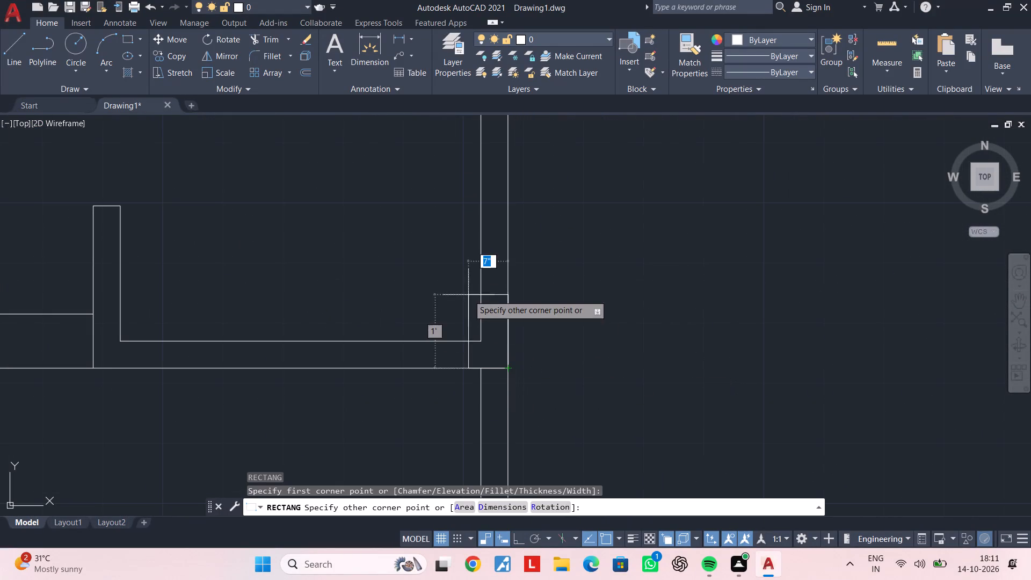
pyautogui.write('d')
pyautogui.press('space')
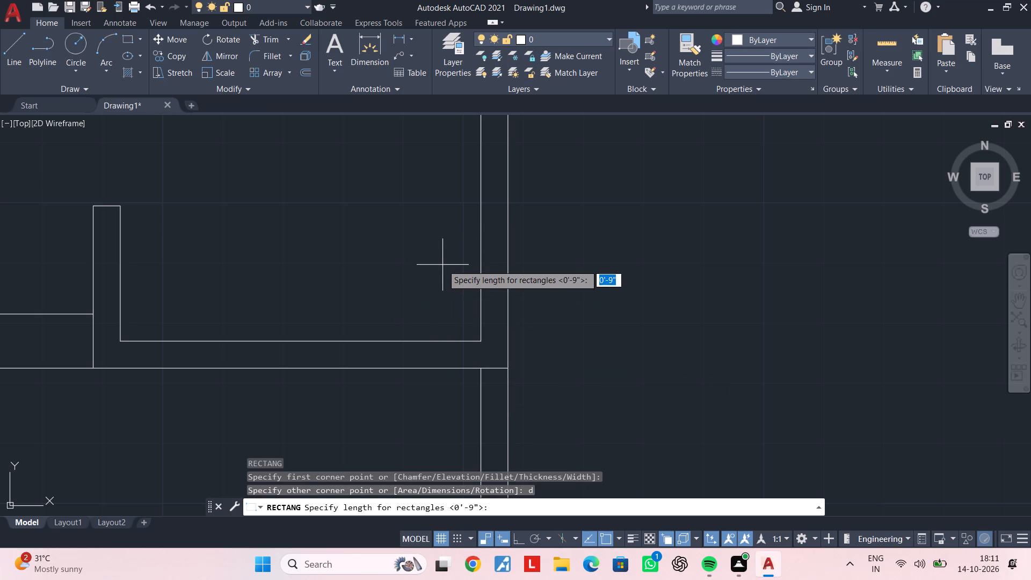
pyautogui.write('9"')
pyautogui.press('Return')
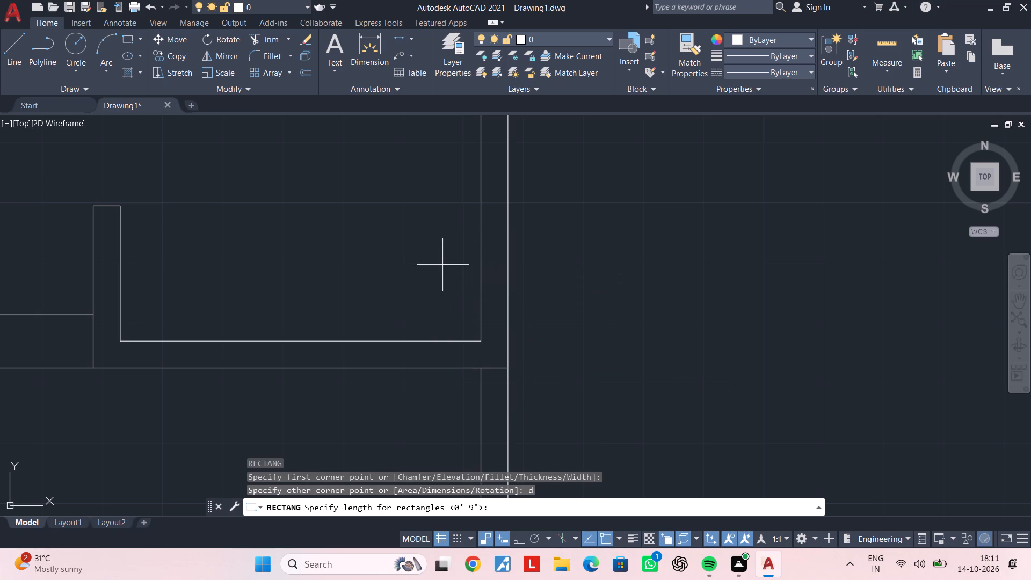
pyautogui.write('1\'6"')
pyautogui.press('Return')
pyautogui.click(462, 289)
pyautogui.press('Escape')
pyautogui.press('Escape')
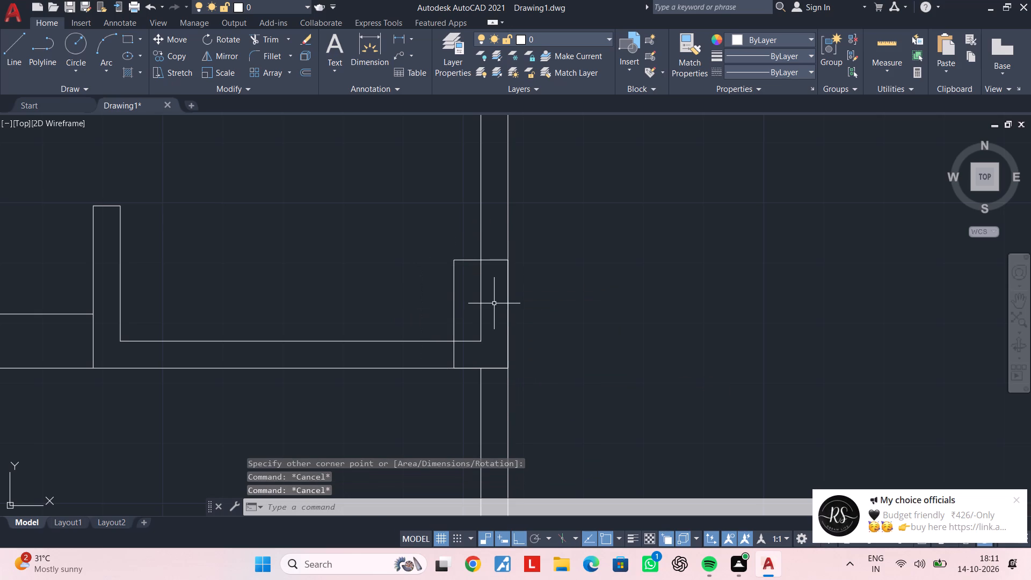
# Trim the vertical and horizontal inner wall lines that run inside the new rectangle at the right exterior wall.
pyautogui.write('tr')
pyautogui.press('space')
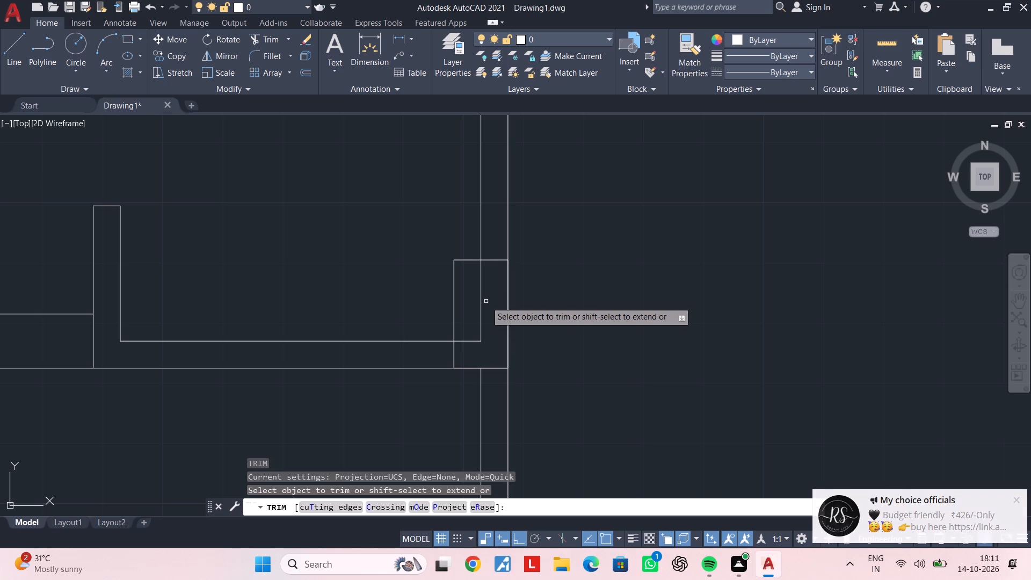
pyautogui.click(482, 301)
pyautogui.click(467, 343)
pyautogui.press('Escape')
pyautogui.press('Escape')
pyautogui.press('Escape')
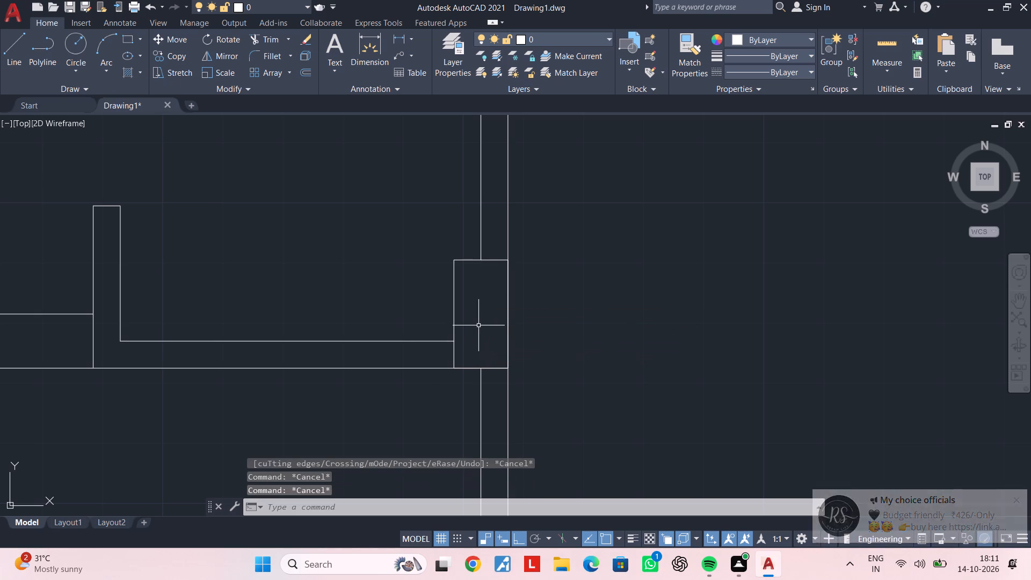
# Draw two crossing corner-to-corner diagonal lines inside the new column rectangle at the right exterior wall's lower cross wall junction.
pyautogui.press('l')
pyautogui.press('space')
pyautogui.click(455, 258)
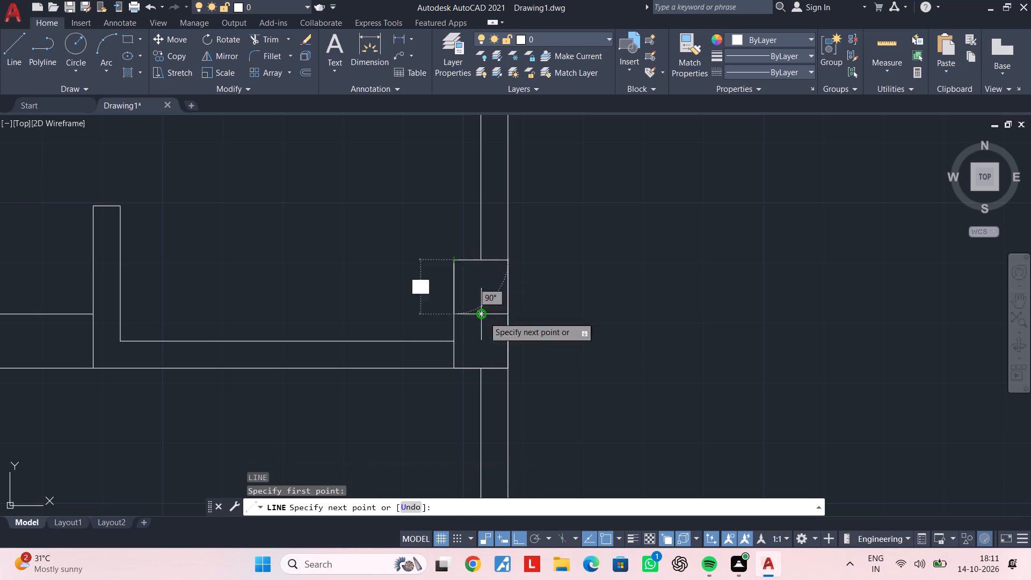
pyautogui.click(509, 369)
pyautogui.press('Escape')
pyautogui.press('space')
pyautogui.click(510, 260)
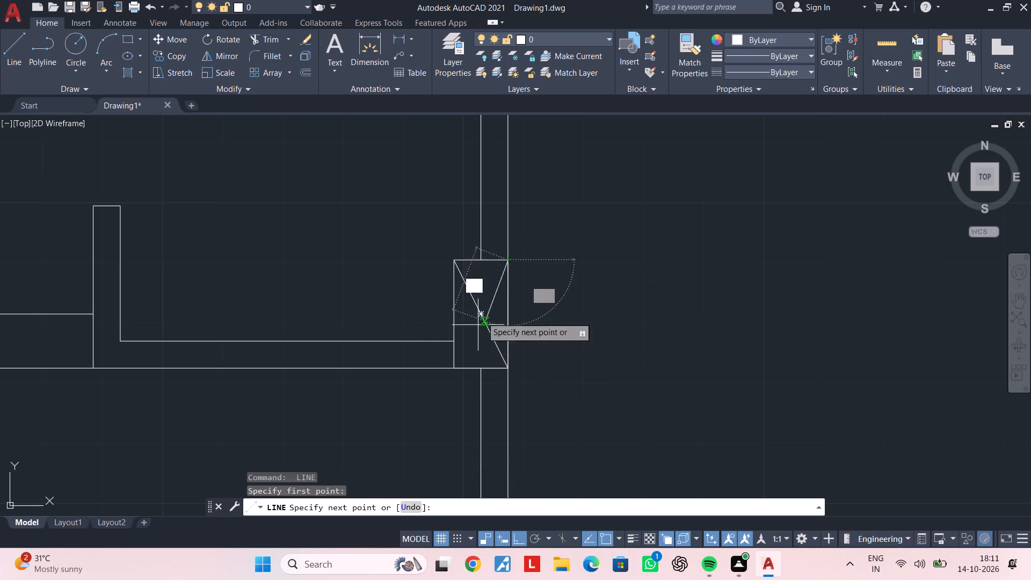
pyautogui.click(452, 369)
pyautogui.press('Escape')
pyautogui.press('Escape')
pyautogui.press('Escape')
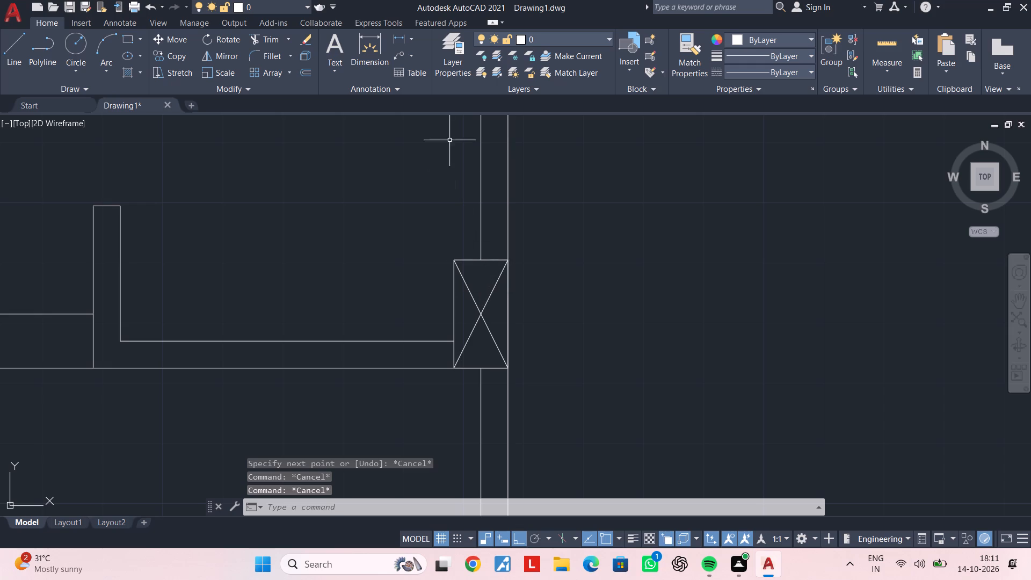
# Move the new column rectangle at the right exterior wall onto the Column layer.
pyautogui.click(465, 260)
pyautogui.click(562, 39)
pyautogui.click(562, 68)
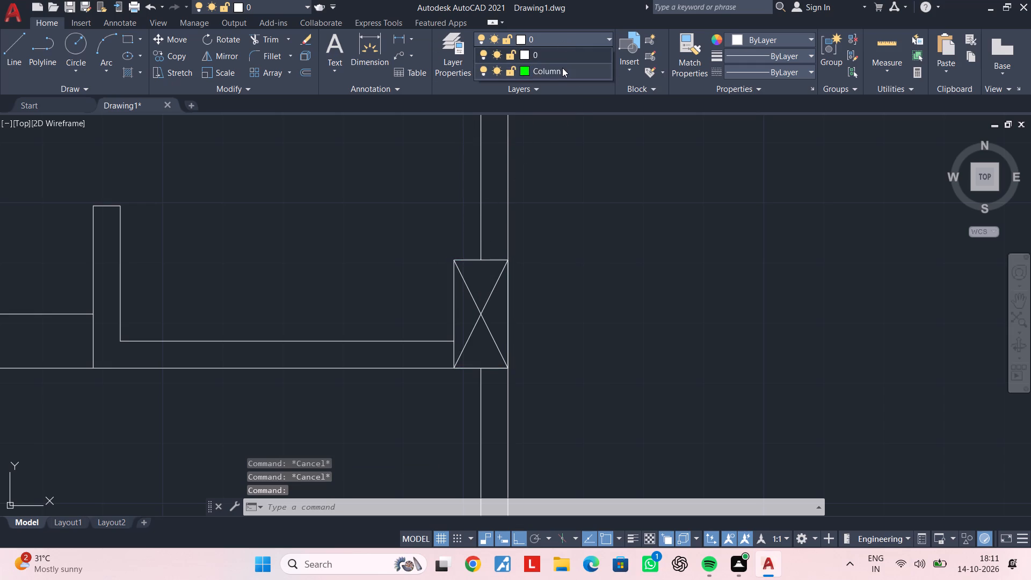
pyautogui.press('Escape')
# Match the properties of the green column rectangle onto its two crossing diagonals.
pyautogui.scroll(1, 480, 311)
pyautogui.press('m')
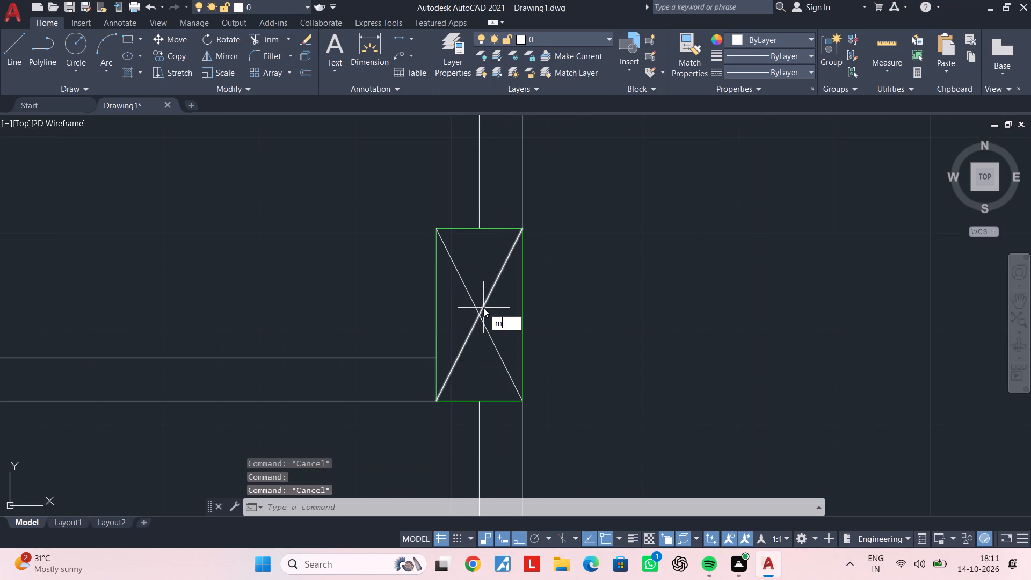
pyautogui.write('a')
pyautogui.press('space')
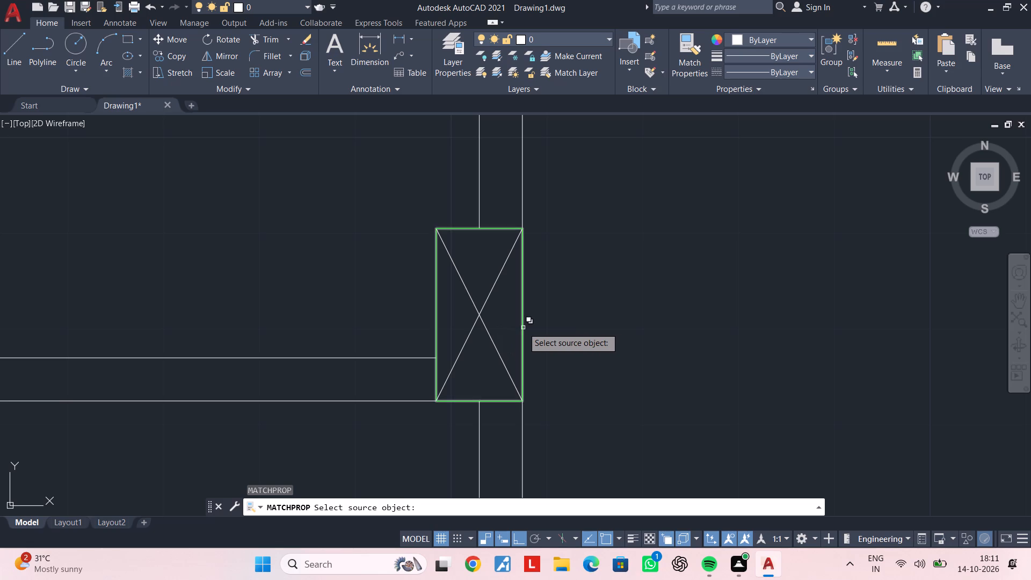
pyautogui.click(523, 328)
pyautogui.click(493, 334)
pyautogui.click(468, 335)
pyautogui.press('Escape')
pyautogui.scroll(-1, 471, 337)
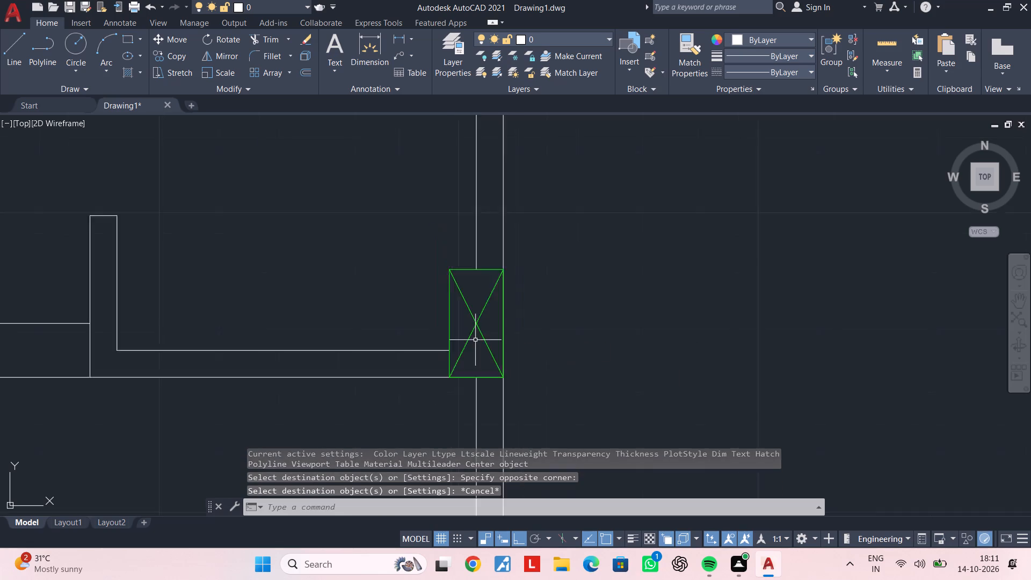
# Examine the floor plan from the lower cross wall up to the top rooms, checking the placed columns and the remaining wall junctions.
pyautogui.scroll(-3, 475, 340)
pyautogui.moveTo(483, 337); pyautogui.dragTo(497, 310, button='middle')
pyautogui.press('Escape')
pyautogui.press('Escape')
pyautogui.moveTo(429, 346); pyautogui.dragTo(486, 317, button='middle')
pyautogui.press('Escape')
pyautogui.press('Escape')
pyautogui.press('Escape')
pyautogui.press('Escape')
pyautogui.press('Escape')
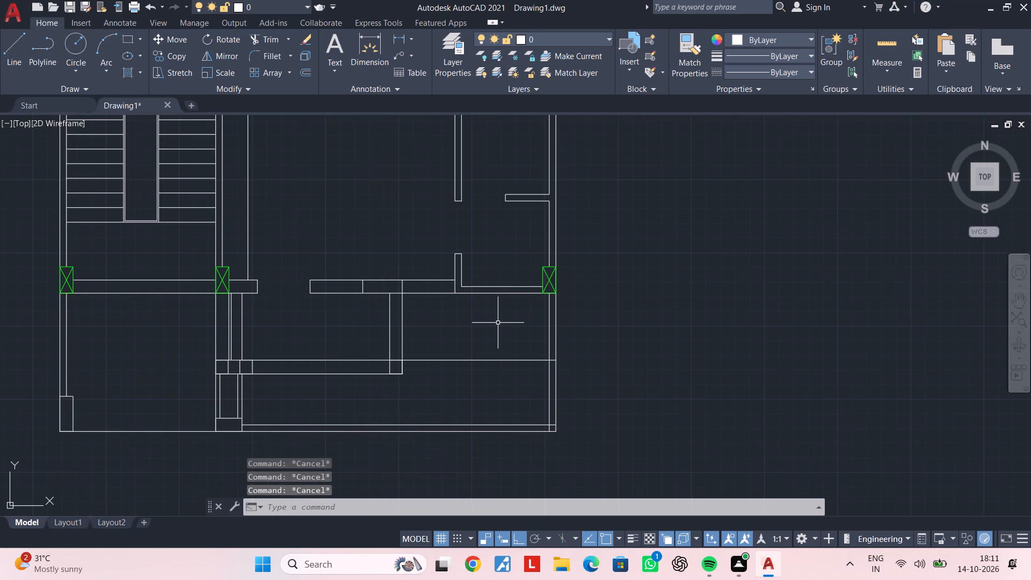
pyautogui.moveTo(502, 334); pyautogui.dragTo(615, 328, button='middle')
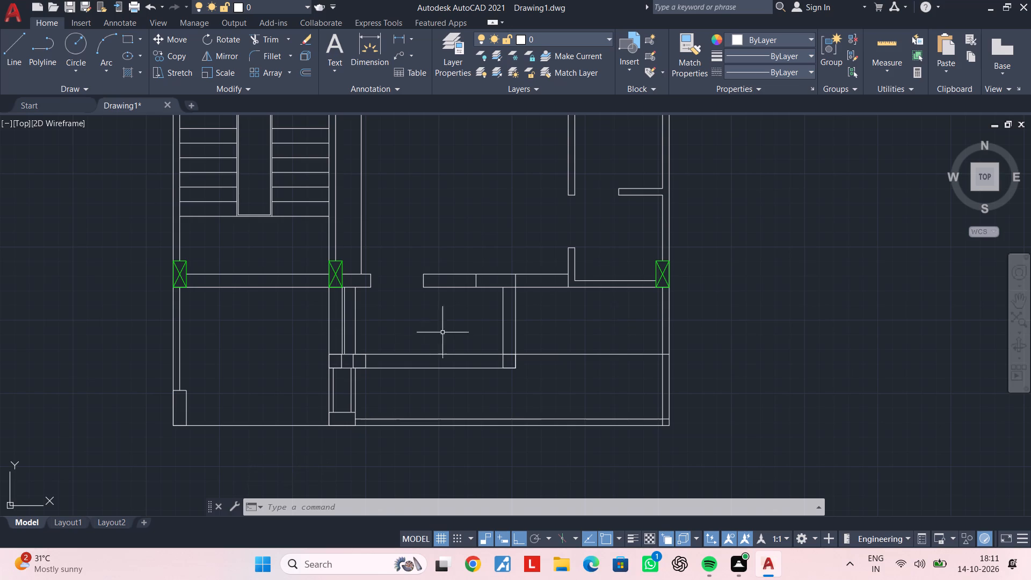
pyautogui.moveTo(452, 331); pyautogui.dragTo(640, 336, button='middle')
pyautogui.moveTo(448, 331); pyautogui.dragTo(556, 327, button='middle')
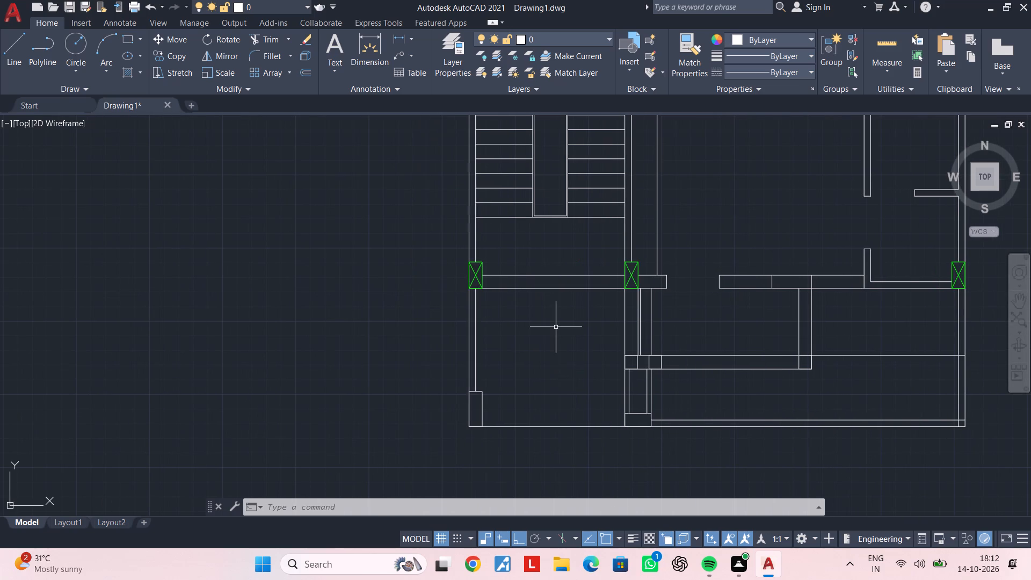
pyautogui.scroll(-1, 556, 327)
pyautogui.moveTo(572, 319); pyautogui.dragTo(513, 398, button='middle')
pyautogui.moveTo(609, 295); pyautogui.dragTo(564, 354, button='middle')
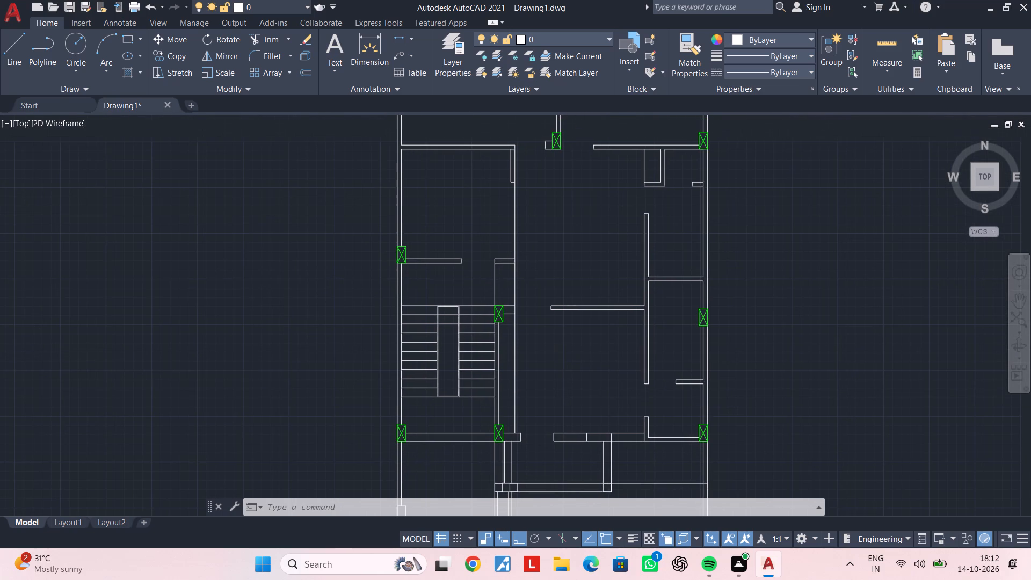
pyautogui.moveTo(584, 339); pyautogui.dragTo(548, 413, button='middle')
pyautogui.moveTo(560, 303); pyautogui.dragTo(559, 345, button='middle')
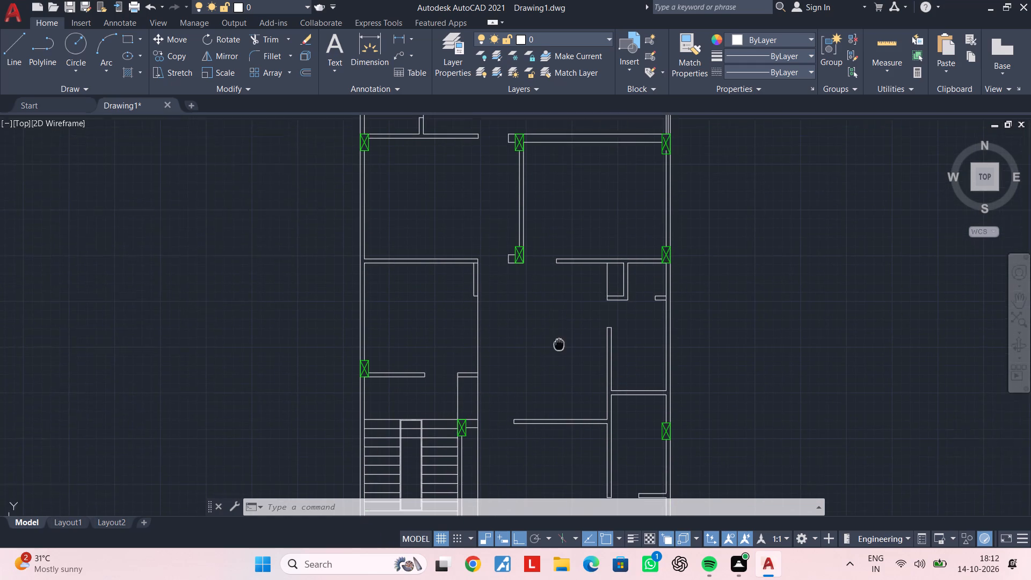
pyautogui.moveTo(559, 345); pyautogui.dragTo(557, 352, button='middle')
pyautogui.moveTo(563, 333); pyautogui.dragTo(548, 393, button='middle')
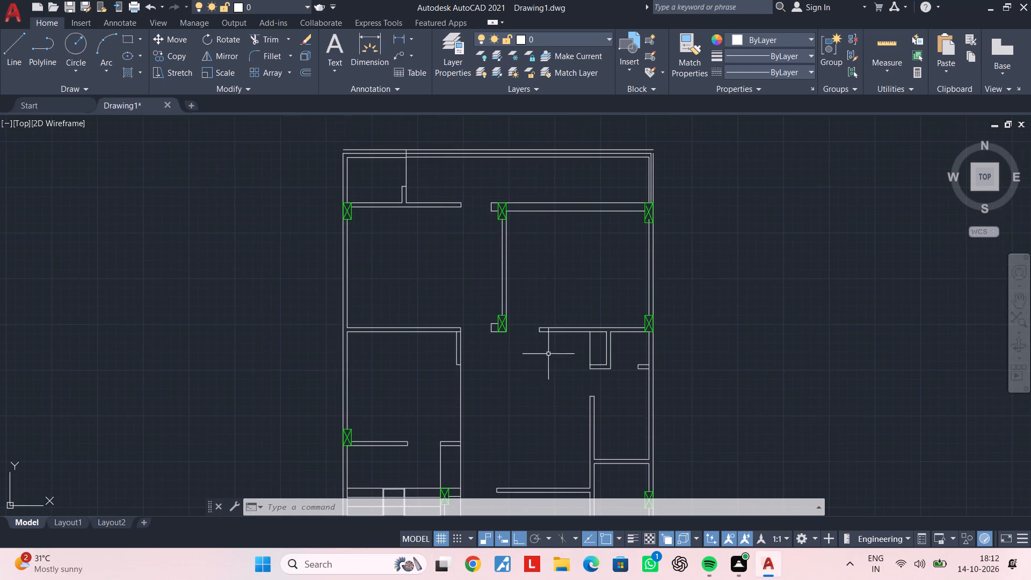
pyautogui.moveTo(561, 256); pyautogui.dragTo(558, 291, button='middle')
pyautogui.scroll(1, 558, 291)
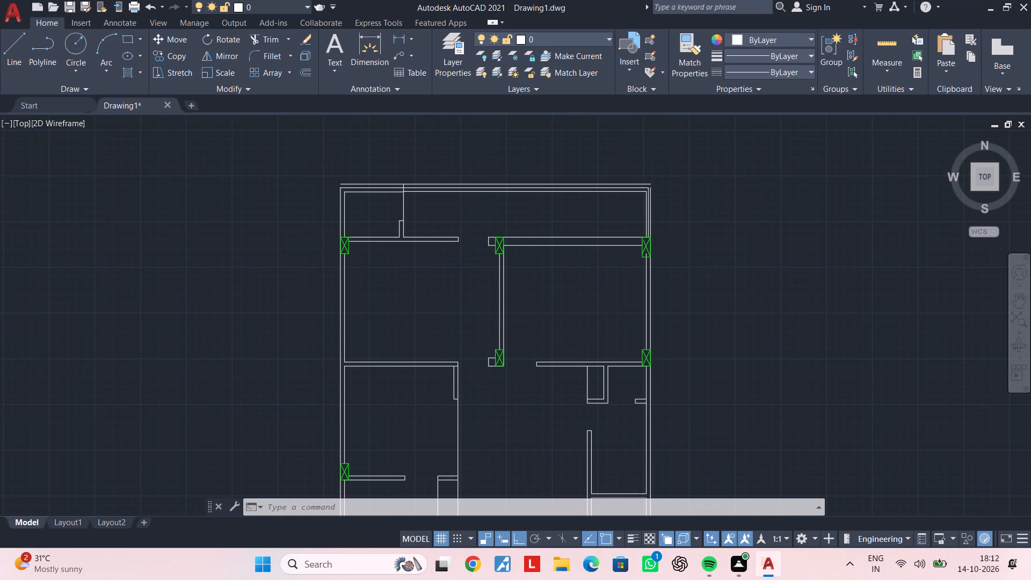
pyautogui.moveTo(542, 289); pyautogui.dragTo(601, 318, button='middle')
pyautogui.moveTo(604, 338); pyautogui.dragTo(602, 321, button='middle')
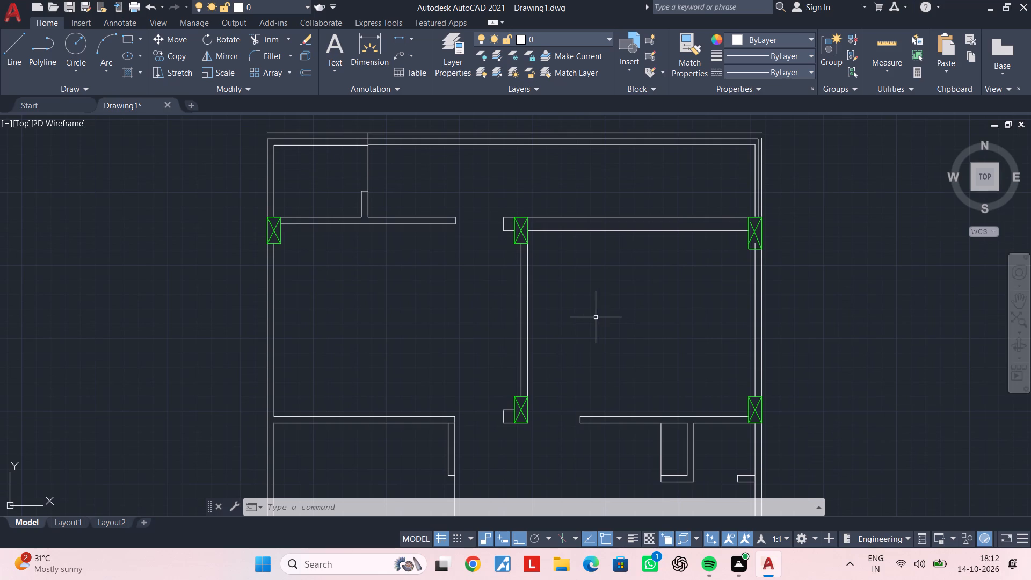
pyautogui.moveTo(596, 317); pyautogui.dragTo(597, 359, button='middle')
pyautogui.moveTo(404, 314); pyautogui.dragTo(547, 319, button='middle')
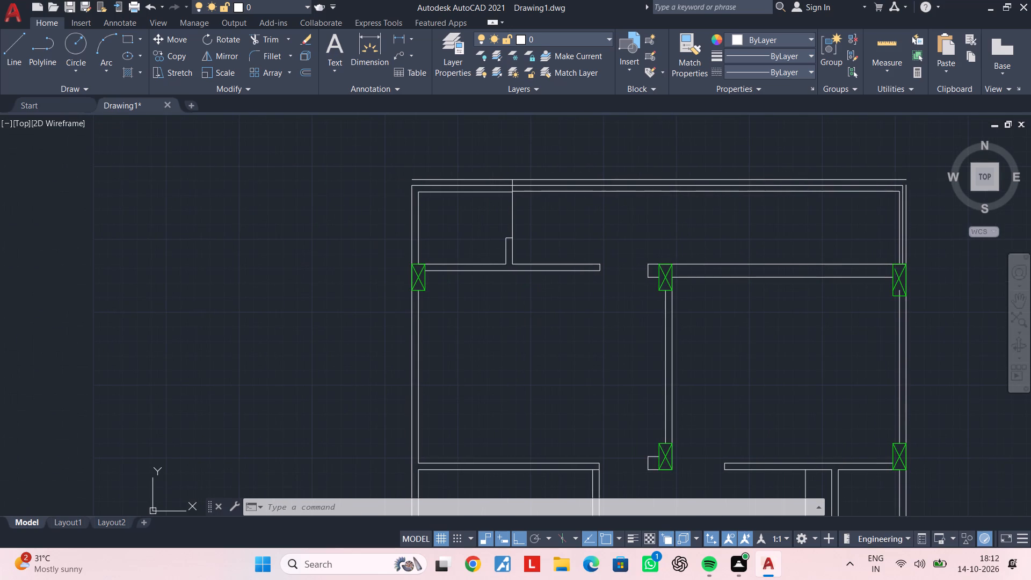
pyautogui.moveTo(515, 316); pyautogui.dragTo(541, 342, button='middle')
pyautogui.moveTo(593, 343); pyautogui.dragTo(550, 336, button='middle')
pyautogui.press('Escape')
pyautogui.press('Escape')
pyautogui.press('Escape')
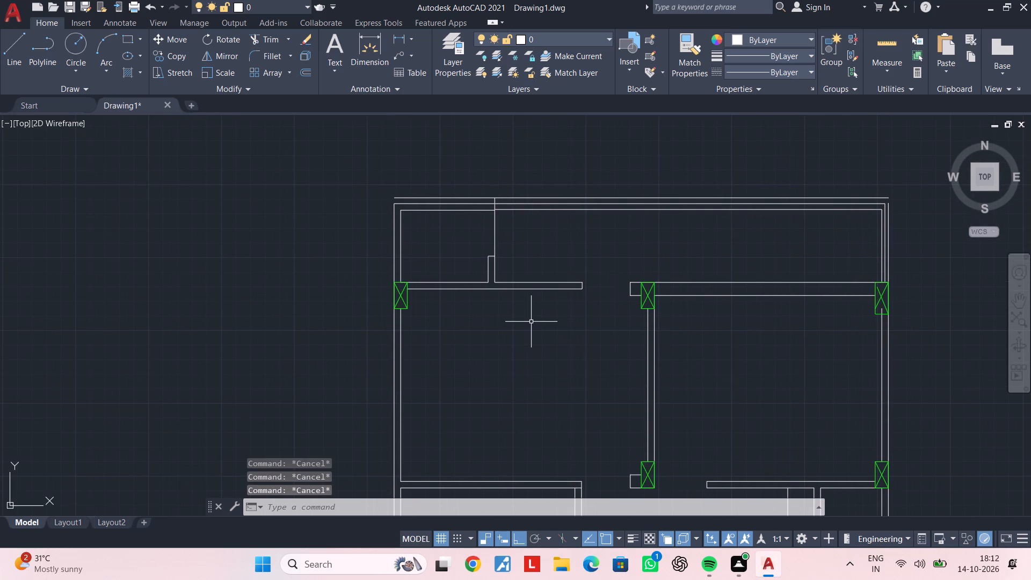
pyautogui.press('Escape')
pyautogui.press('Escape')
pyautogui.press('Escape')
pyautogui.press('Escape')
pyautogui.press('Escape')
pyautogui.press('Escape')
pyautogui.press('Escape')
pyautogui.press('Escape')
pyautogui.press('Escape')
pyautogui.press('Escape')
pyautogui.press('Escape')
# Offset the free end line of the upper-left room's top wall 3' inward along the wall.
pyautogui.scroll(3, 556, 285)
pyautogui.moveTo(547, 288); pyautogui.dragTo(531, 317, button='middle')
pyautogui.press('Escape')
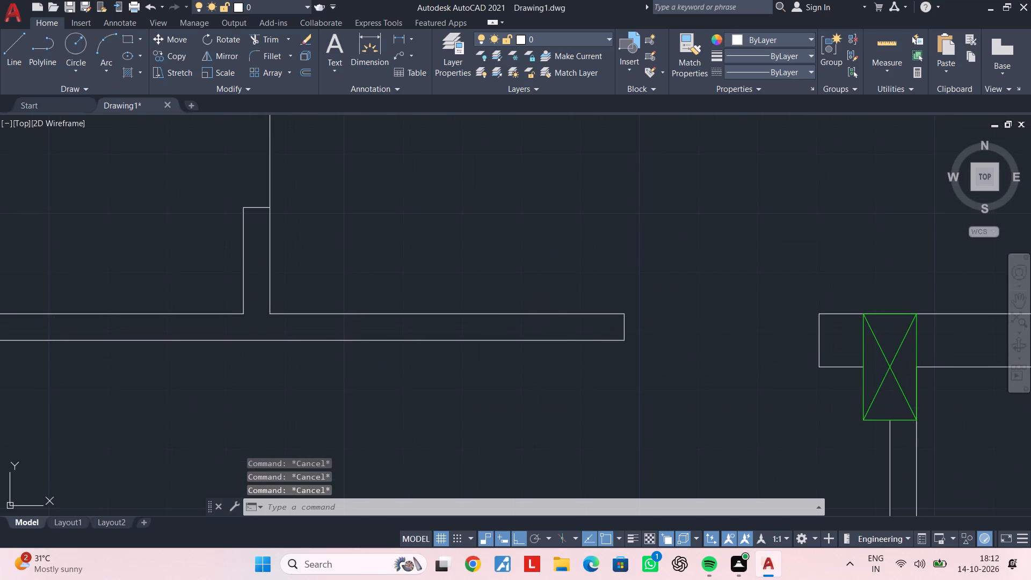
pyautogui.press('Escape')
pyautogui.press('Escape')
pyautogui.press('Escape')
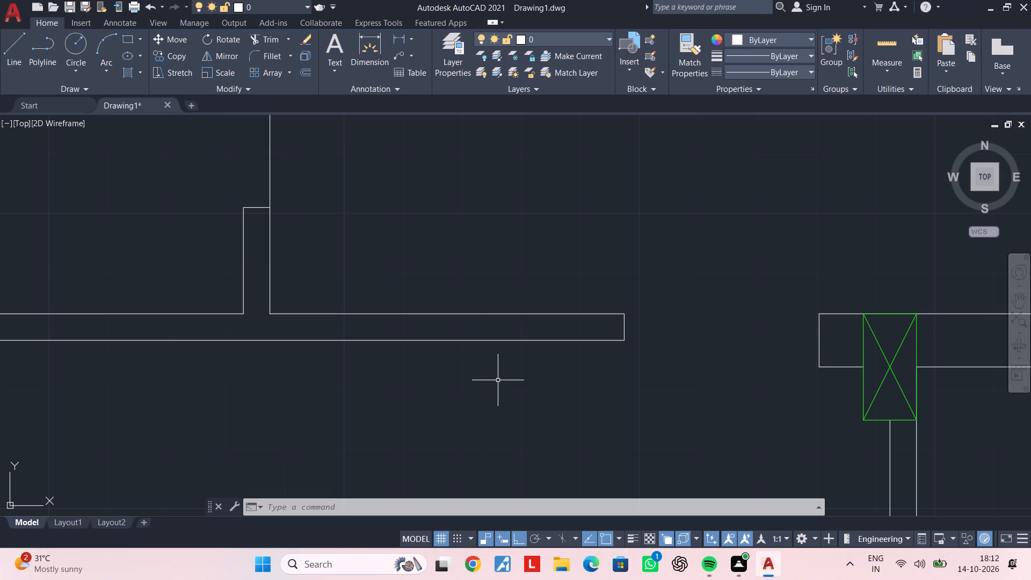
pyautogui.press('Escape')
pyautogui.press('Escape')
pyautogui.press('Escape')
pyautogui.press('o')
pyautogui.press('f')
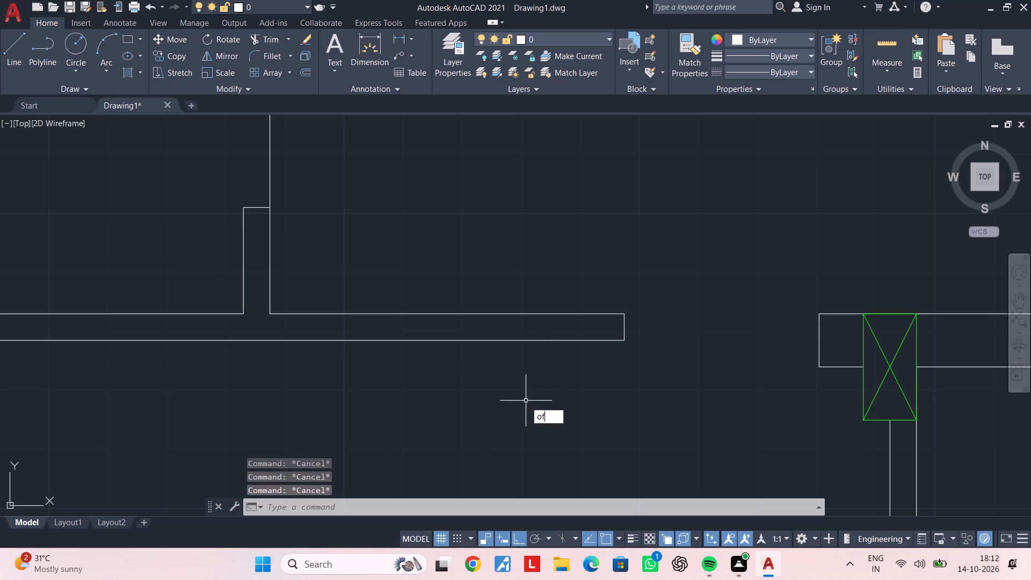
pyautogui.press('space')
pyautogui.write("3'")
pyautogui.press('Return')
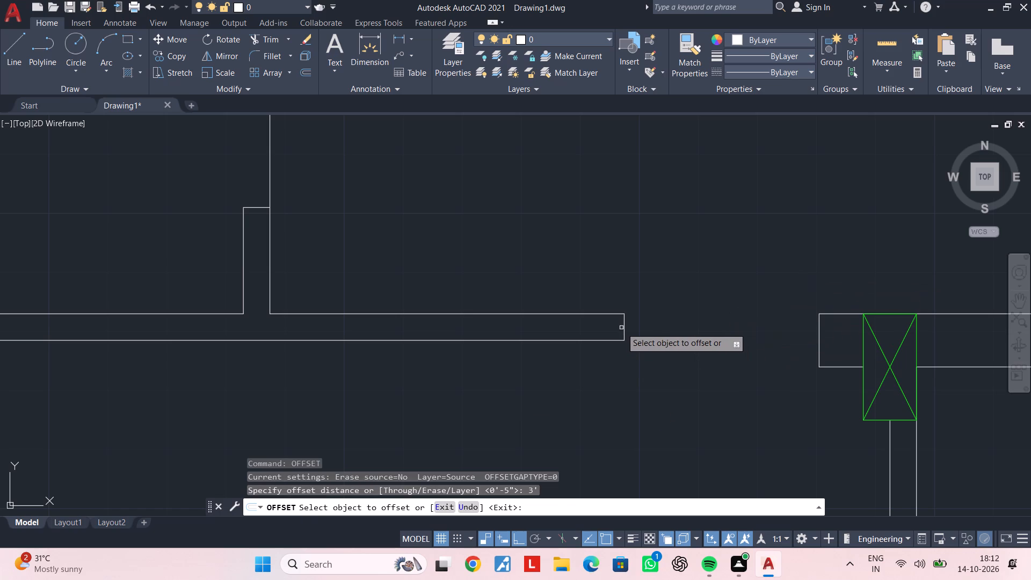
pyautogui.click(625, 326)
pyautogui.click(447, 332)
pyautogui.press('Escape')
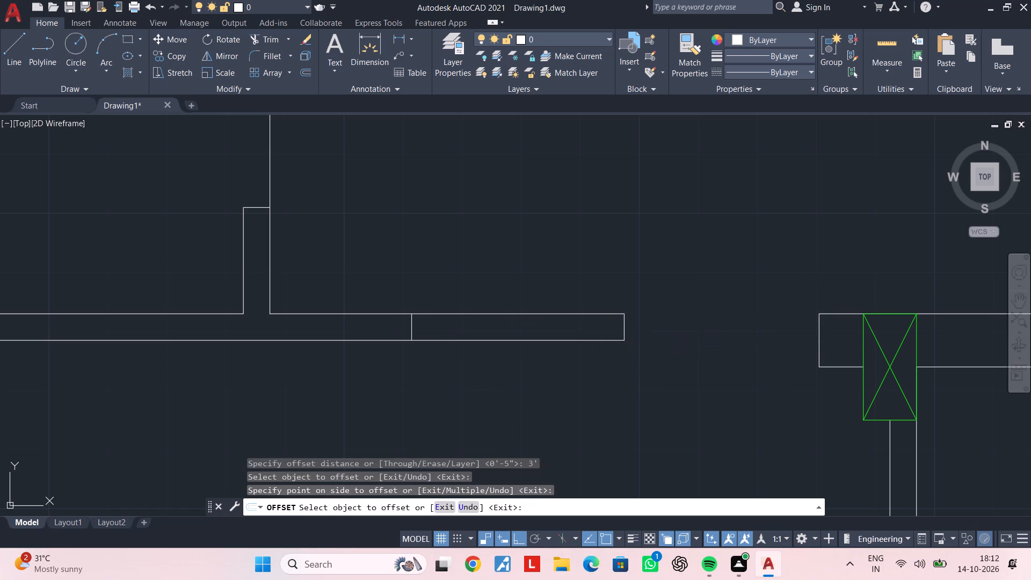
pyautogui.press('Escape')
pyautogui.press('Escape')
pyautogui.press('Escape')
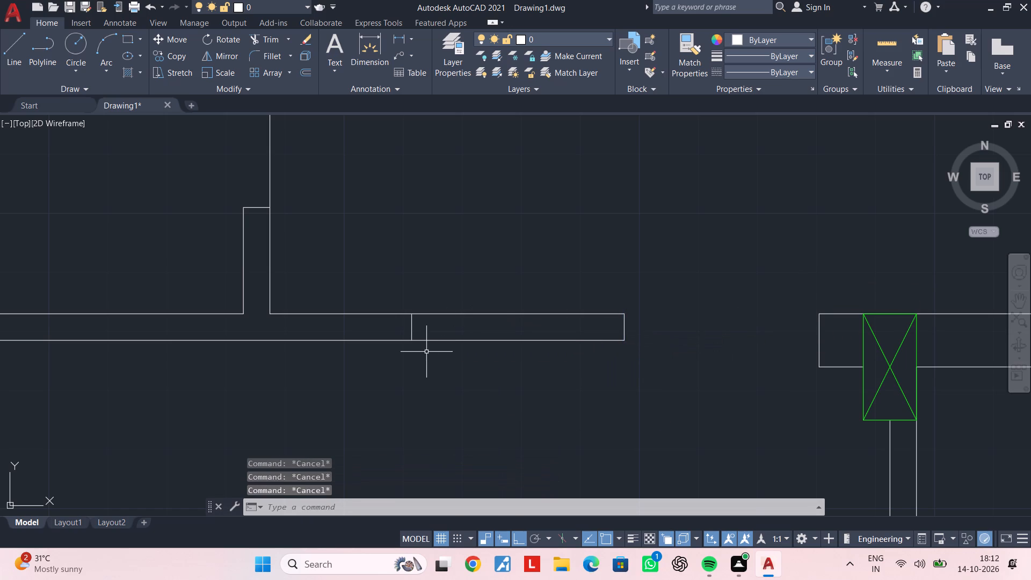
# Draw a 3' long rectangle over the wall's full thickness, from the offset line to the wall's free end.
pyautogui.write('rec')
pyautogui.press('space')
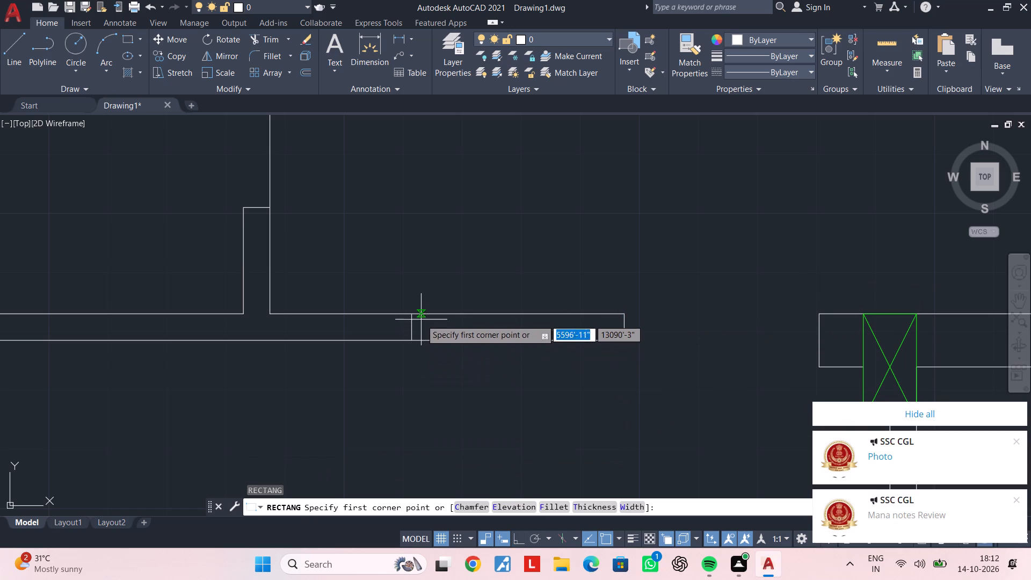
pyautogui.click(414, 316)
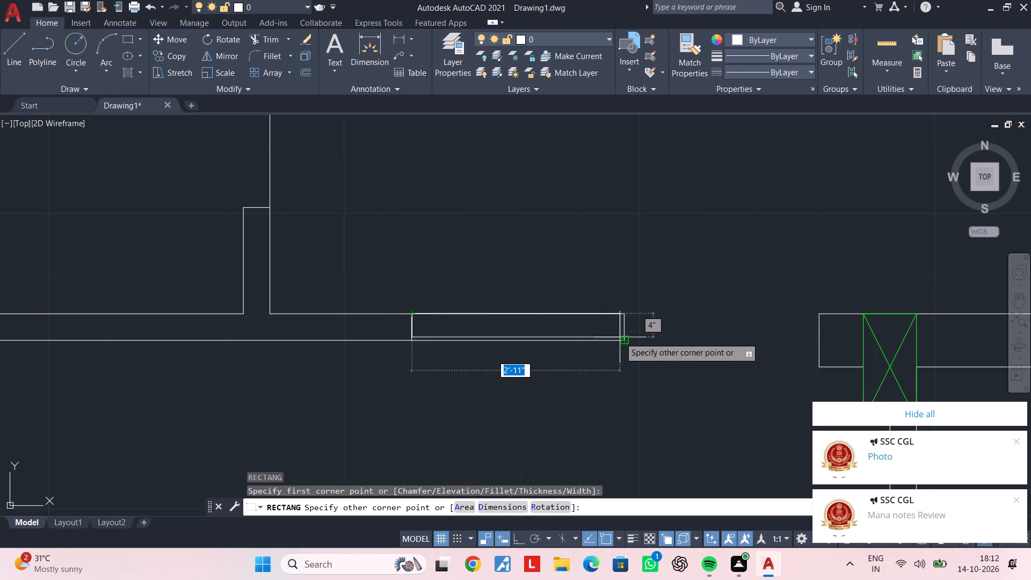
pyautogui.click(622, 339)
pyautogui.scroll(3, 625, 332)
pyautogui.press('Escape')
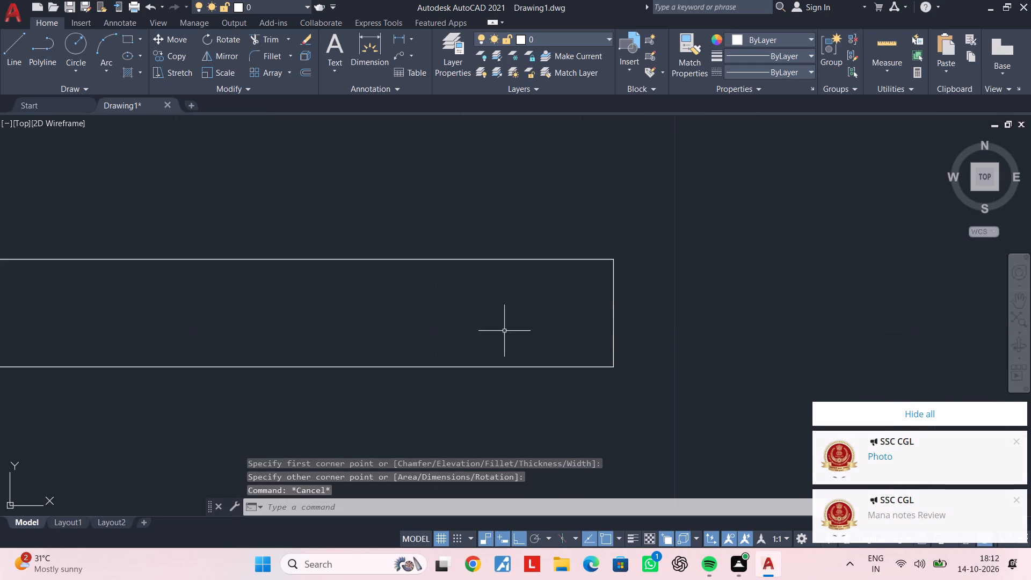
pyautogui.scroll(-4, 490, 329)
pyautogui.moveTo(511, 324); pyautogui.dragTo(601, 313, button='middle')
pyautogui.press('Escape')
pyautogui.scroll(3, 478, 325)
pyautogui.moveTo(615, 312); pyautogui.dragTo(569, 324, button='middle')
pyautogui.press('Escape')
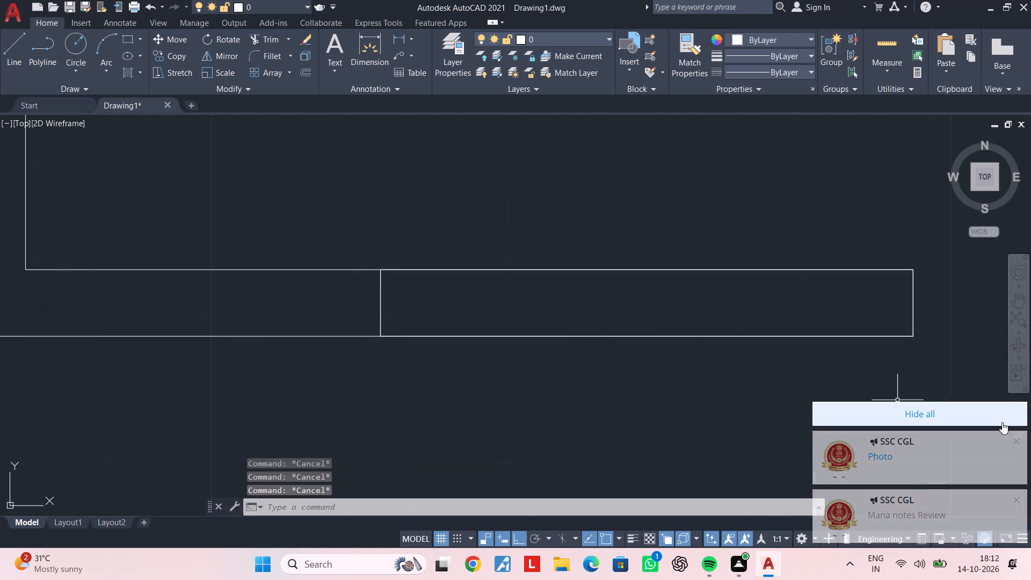
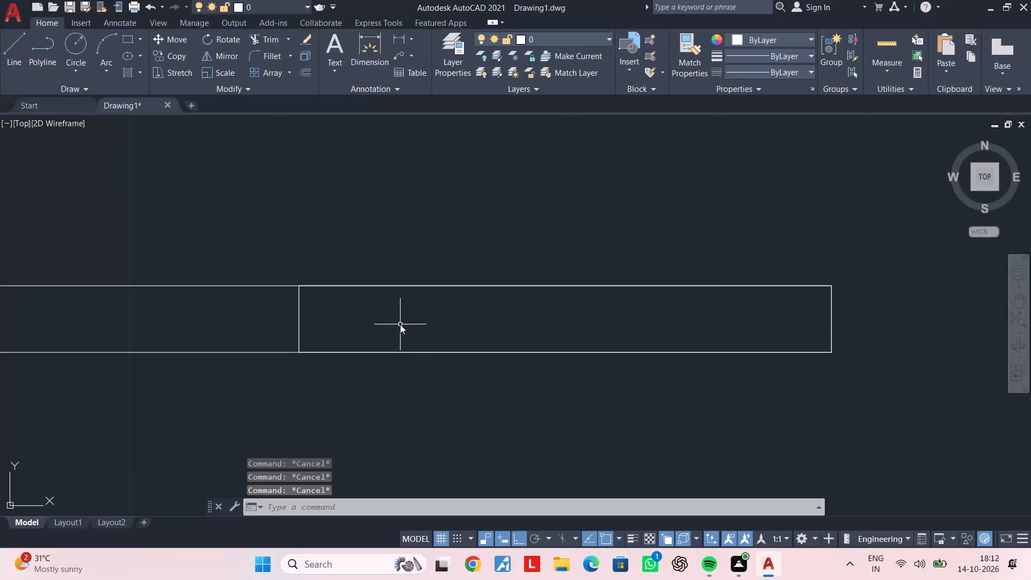
# Draw a centreline along the 3' opening rectangle, between the midpoints of its two short ends.
pyautogui.press('space')
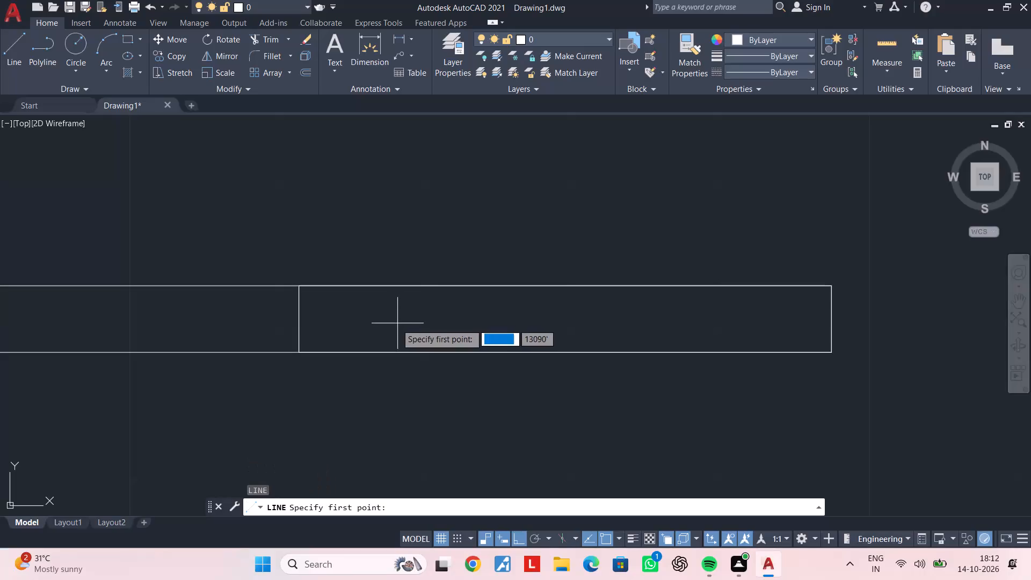
pyautogui.click(297, 321)
pyautogui.click(829, 319)
pyautogui.press('Escape')
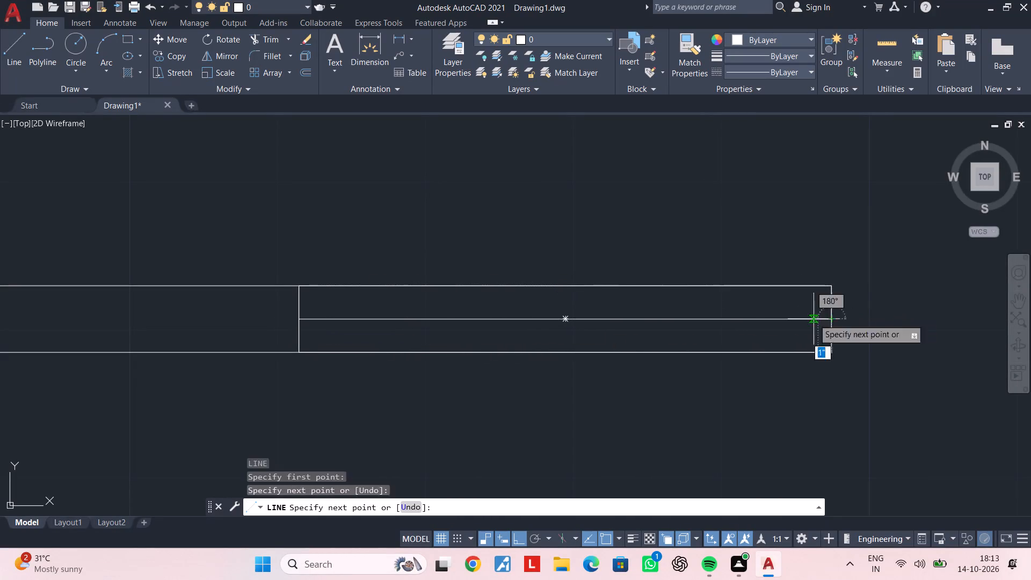
pyautogui.press('Escape')
pyautogui.press('Escape')
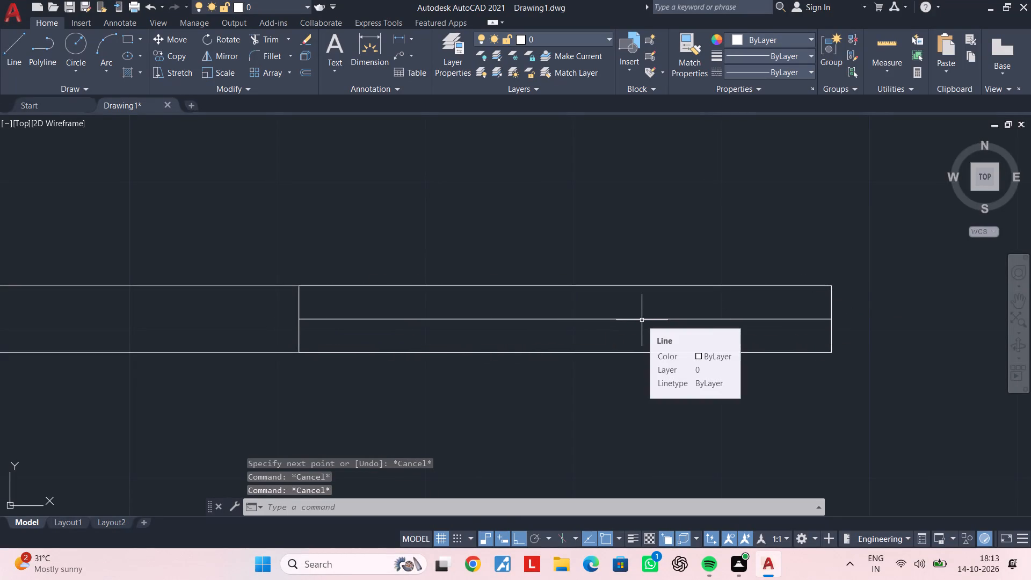
pyautogui.press('Escape')
pyautogui.press('Escape')
pyautogui.press('Escape')
pyautogui.press('Escape')
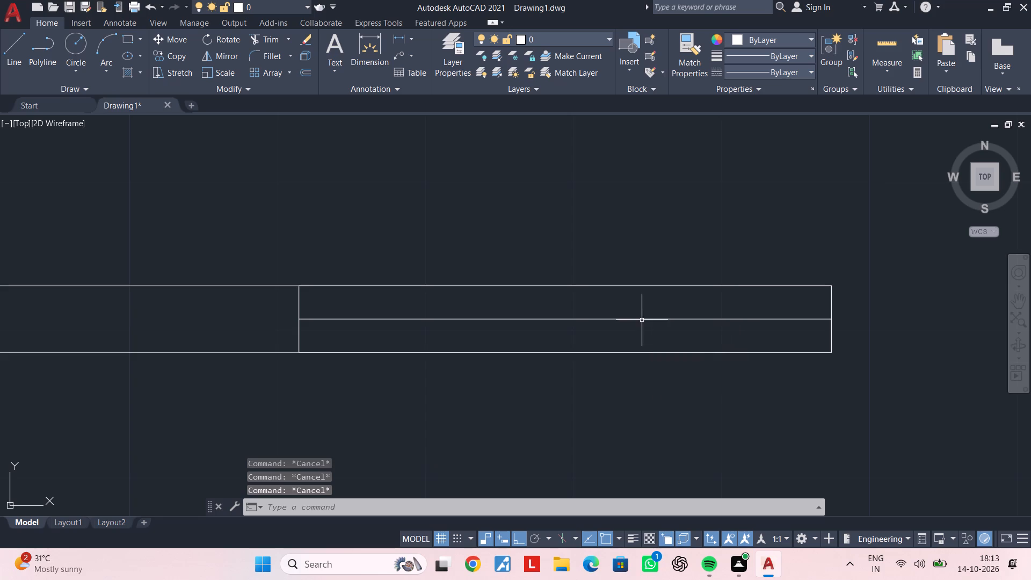
# Draw an L-shaped pair of lines from the opening's inner end above the centreline, its second leg about 1" long toward the centreline.
pyautogui.moveTo(379, 319); pyautogui.dragTo(415, 316, button='middle')
pyautogui.press('Escape')
pyautogui.press('l')
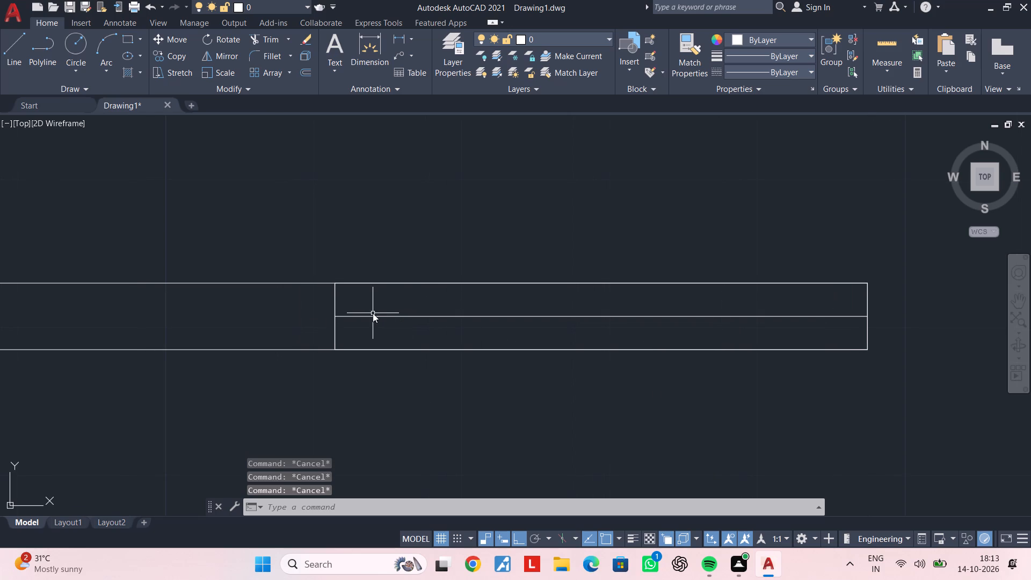
pyautogui.press('space')
pyautogui.scroll(3, 340, 295)
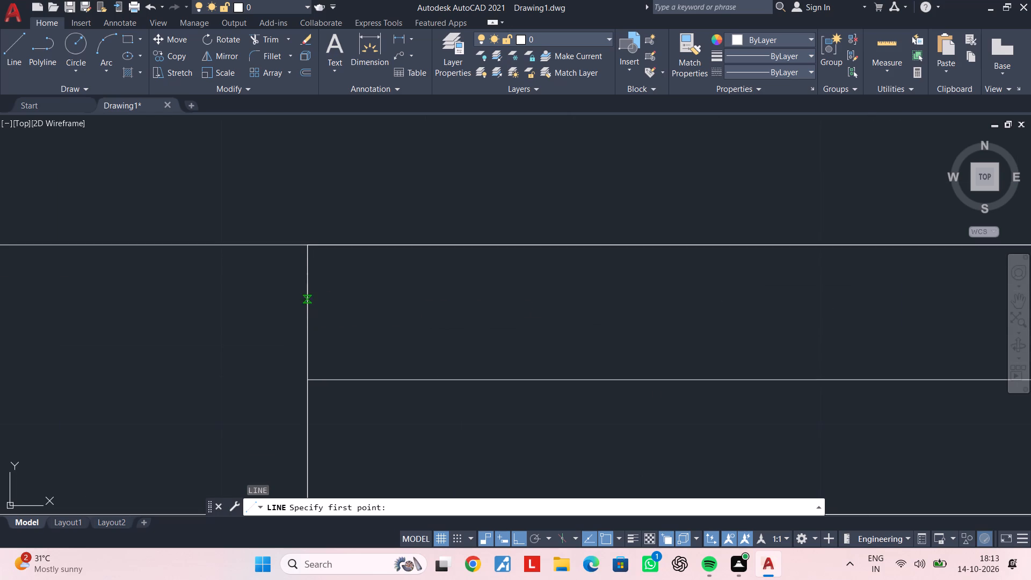
pyautogui.click(307, 299)
pyautogui.click(445, 299)
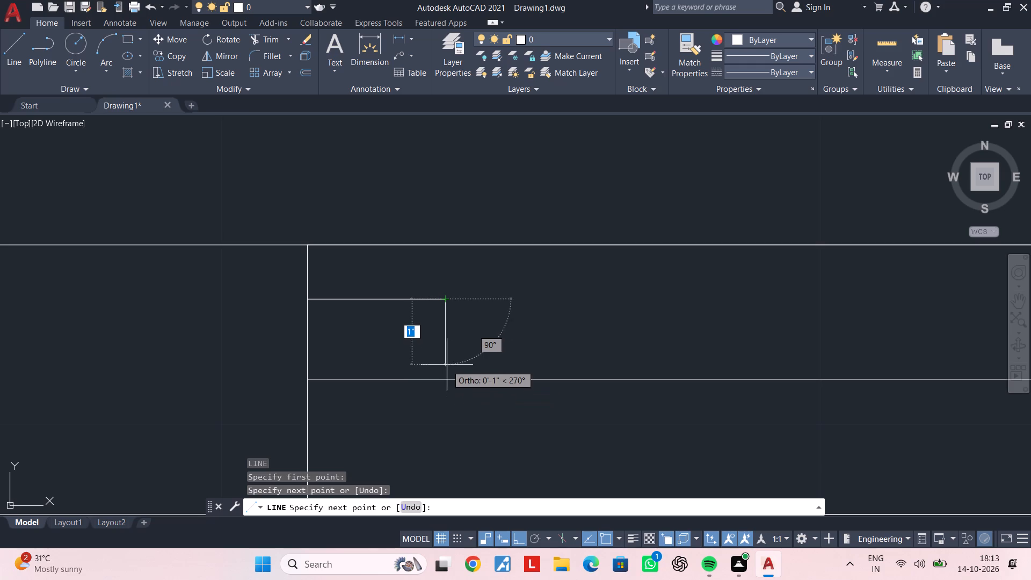
pyautogui.moveTo(447, 364); pyautogui.dragTo(452, 297, button='middle')
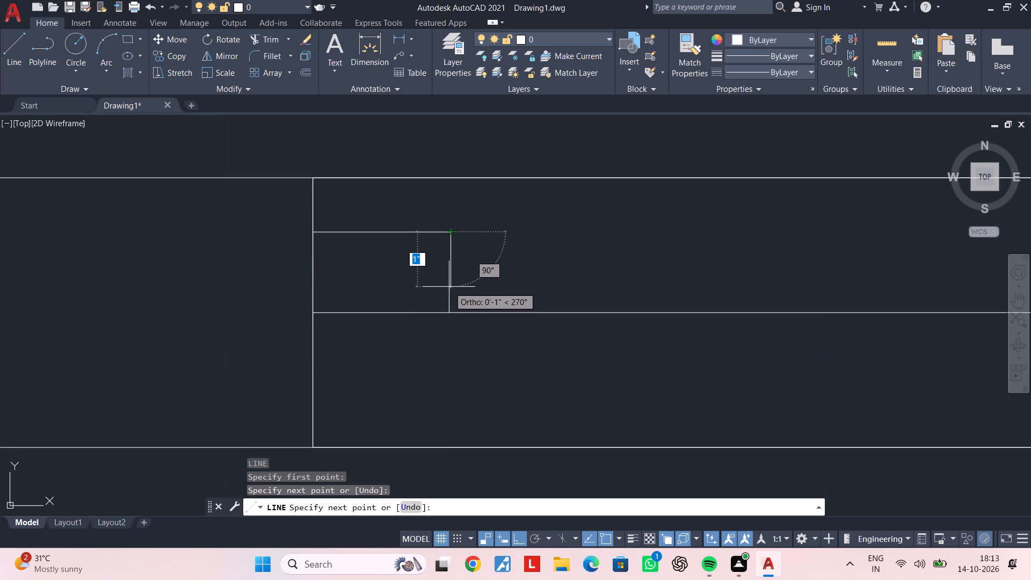
pyautogui.click(451, 284)
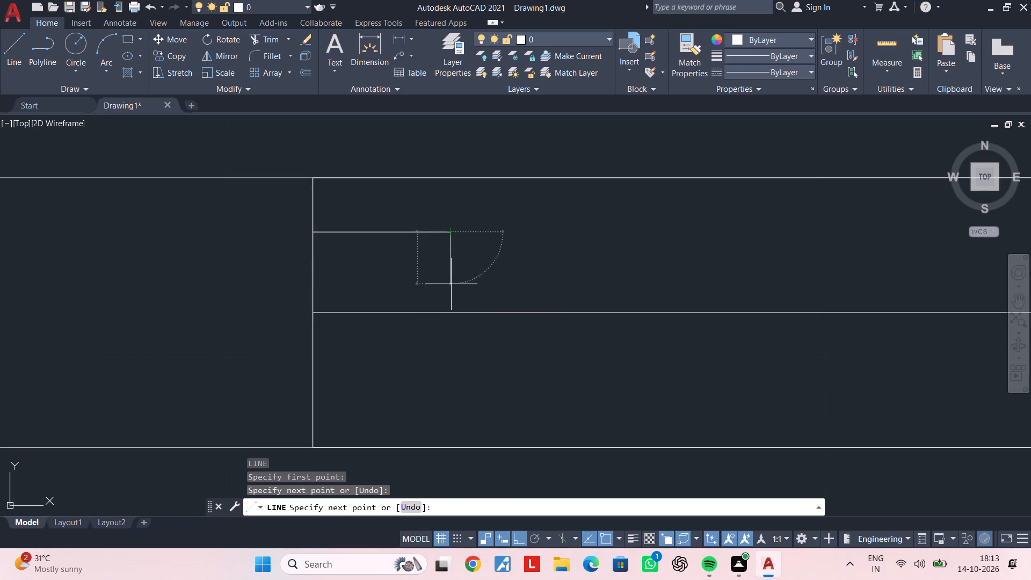
pyautogui.press('Escape')
pyautogui.press('space')
pyautogui.press('Escape')
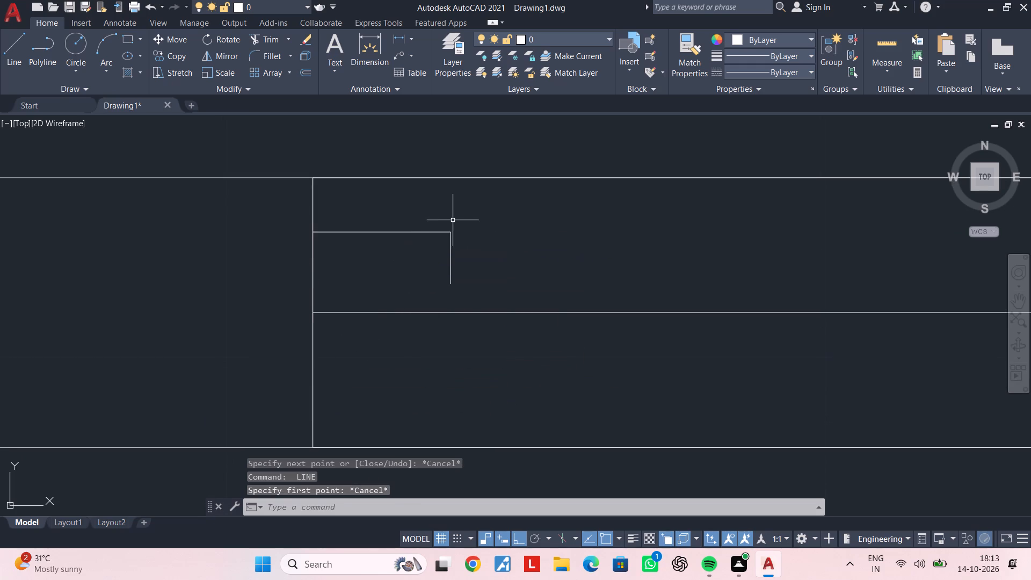
# Mirror the two L-shaped lines about the opening's centreline, keeping the originals.
pyautogui.click(454, 218)
pyautogui.click(424, 273)
pyautogui.press('m')
pyautogui.write('i')
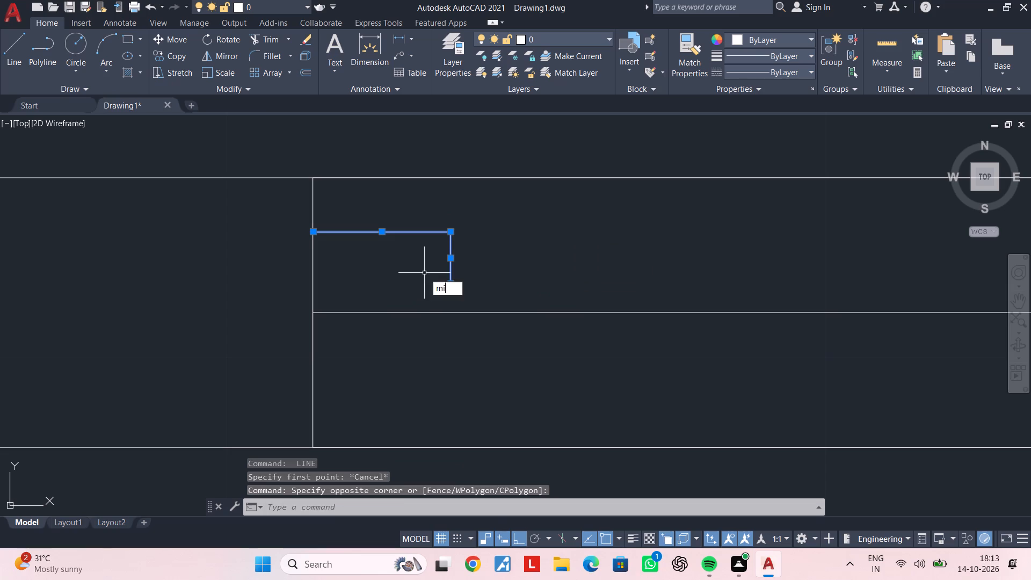
pyautogui.press('space')
pyautogui.click(316, 309)
pyautogui.click(413, 309)
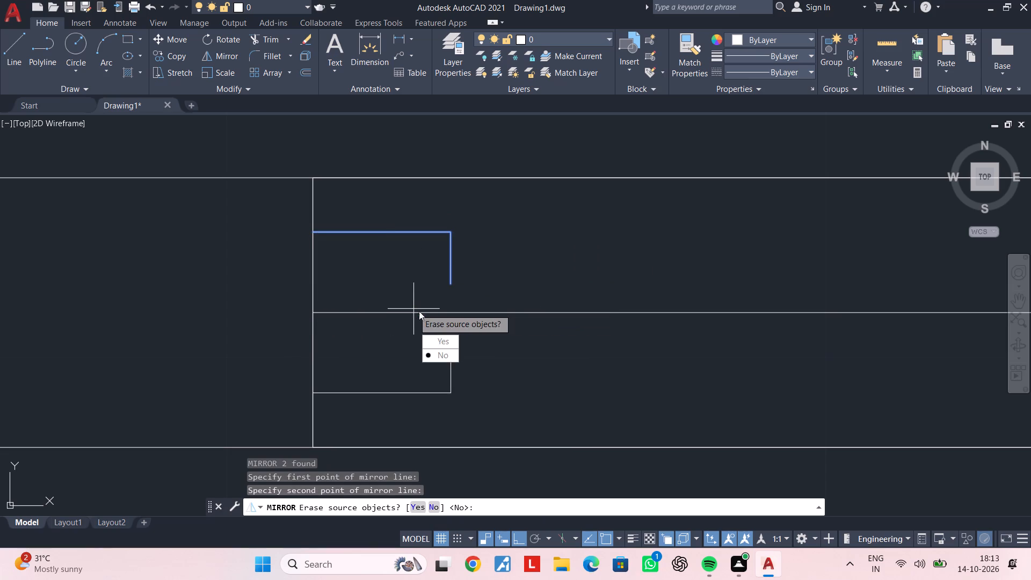
pyautogui.moveTo(439, 355); pyautogui.dragTo(413, 309)
pyautogui.press('Escape')
pyautogui.press('Escape')
pyautogui.press('Escape')
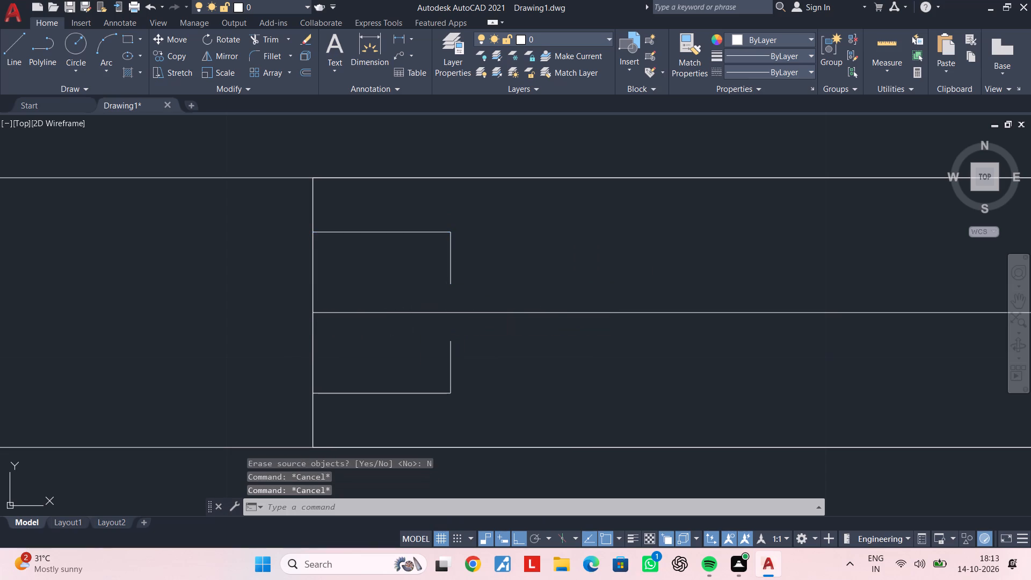
# Draw a short horizontal line from each L-shape's free end into the opening, and a vertical line crossing from the lower one past the upper.
pyautogui.press('l')
pyautogui.press('space')
pyautogui.click(452, 342)
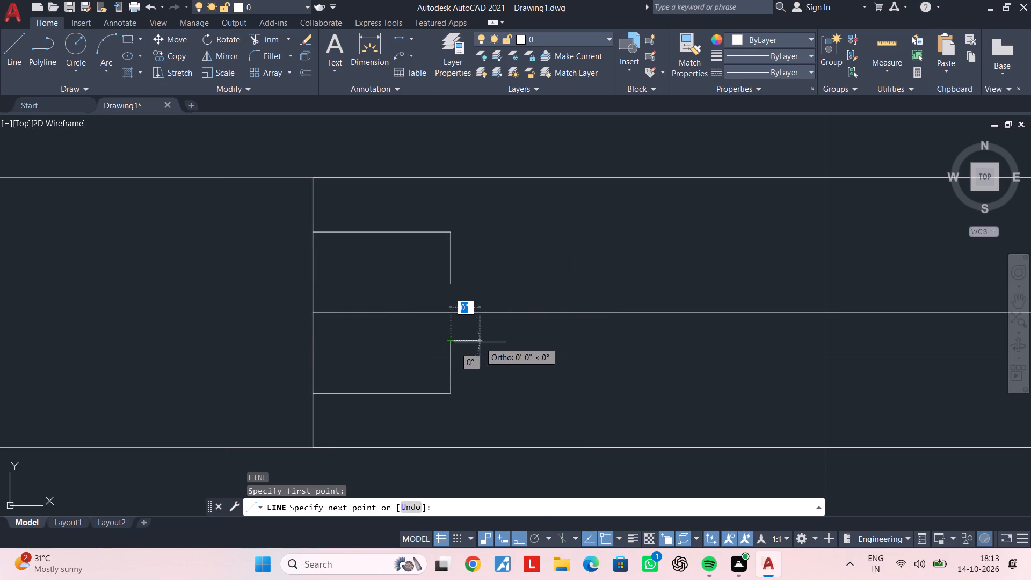
pyautogui.click(520, 343)
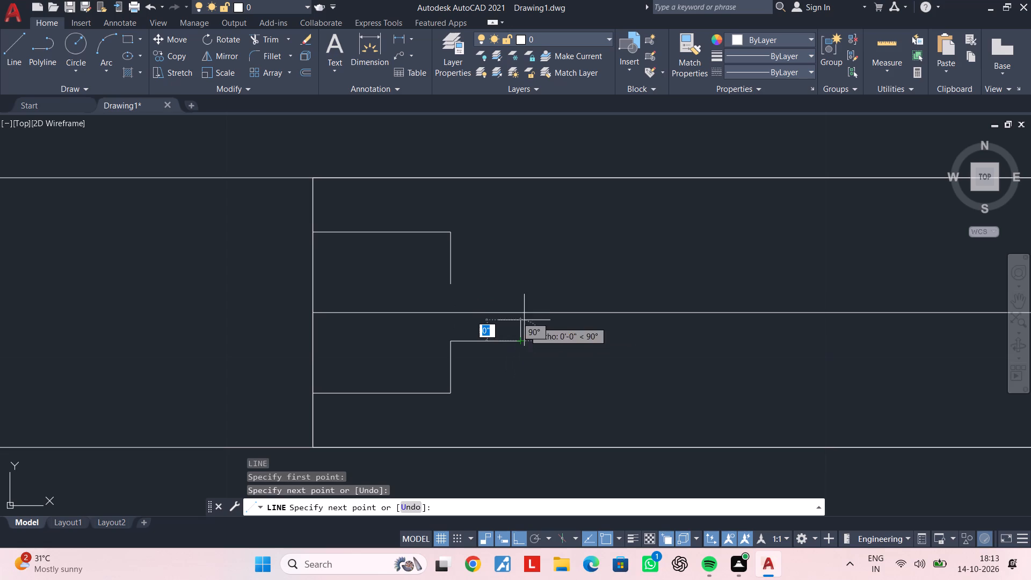
pyautogui.press('Escape')
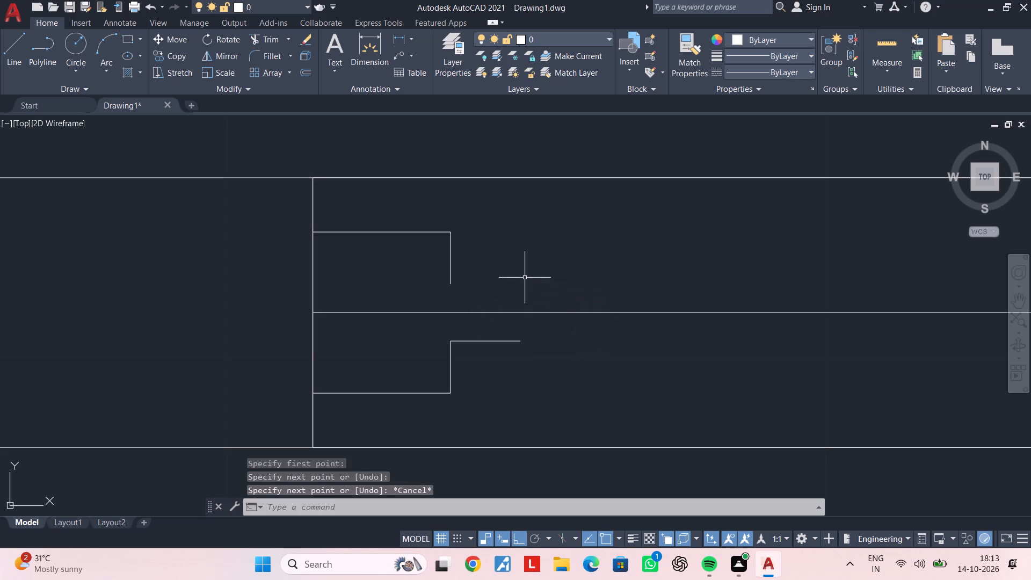
pyautogui.press('space')
pyautogui.click(450, 283)
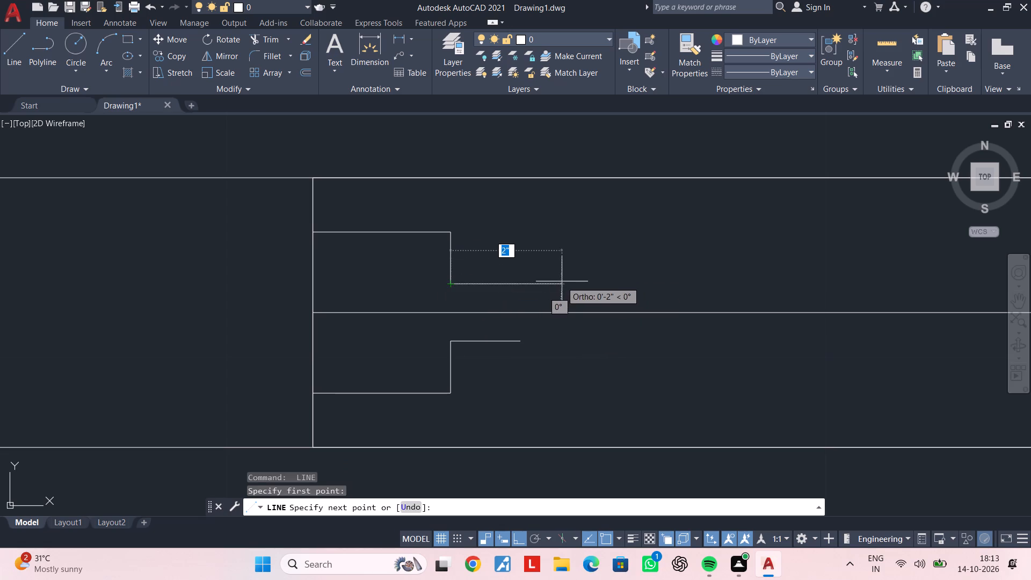
pyautogui.click(562, 281)
pyautogui.press('Escape')
pyautogui.press('Escape')
pyautogui.press('space')
pyautogui.click(520, 343)
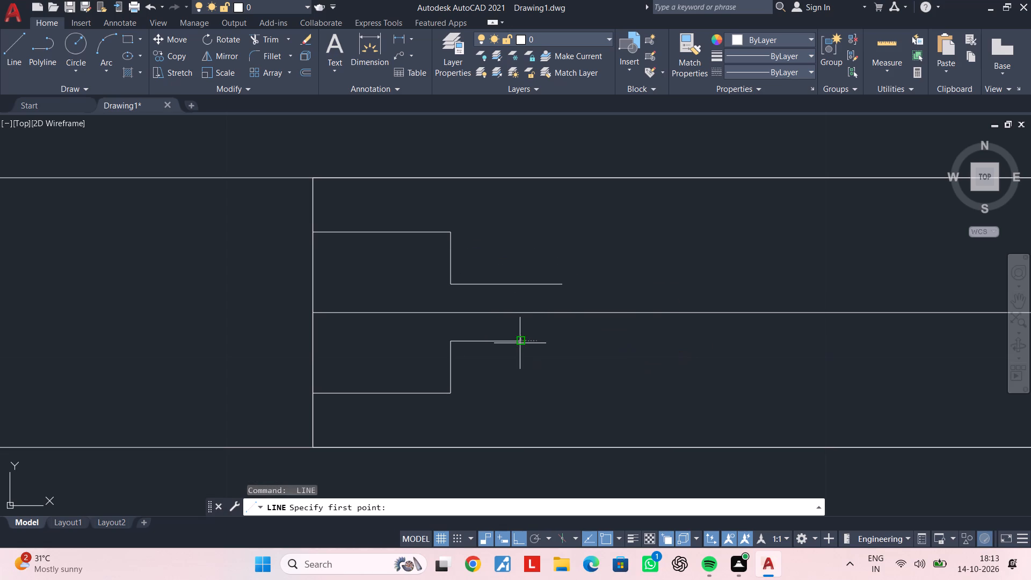
pyautogui.click(519, 263)
pyautogui.press('Escape')
pyautogui.press('Escape')
pyautogui.press('Escape')
# Trim the overhanging ends of the upper horizontal and vertical lines, and the centreline inside the stepped frame profile.
pyautogui.write('tr')
pyautogui.press('space')
pyautogui.click(531, 285)
pyautogui.click(521, 271)
pyautogui.scroll(-2, 542, 338)
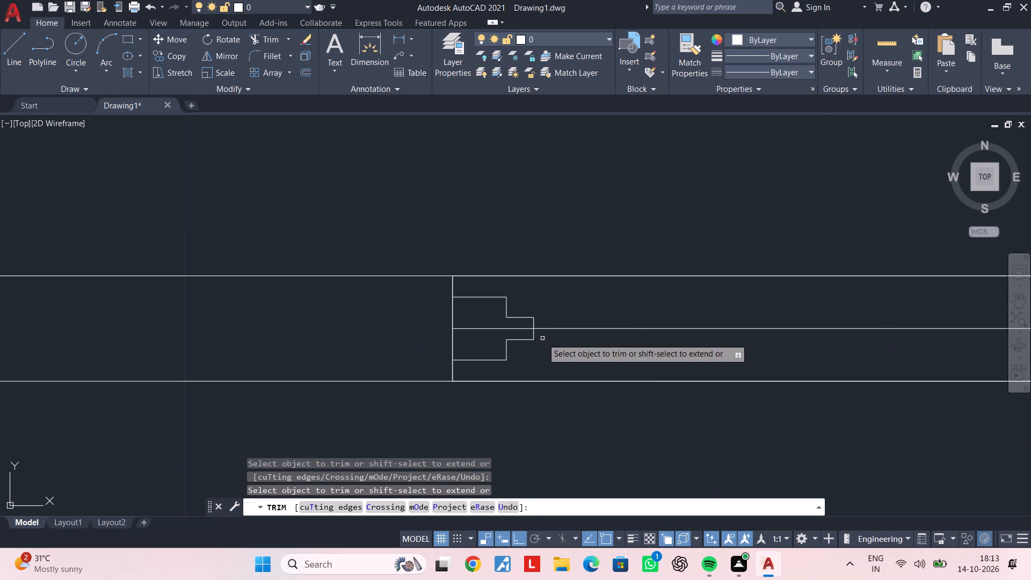
pyautogui.click(510, 330)
pyautogui.press('Escape')
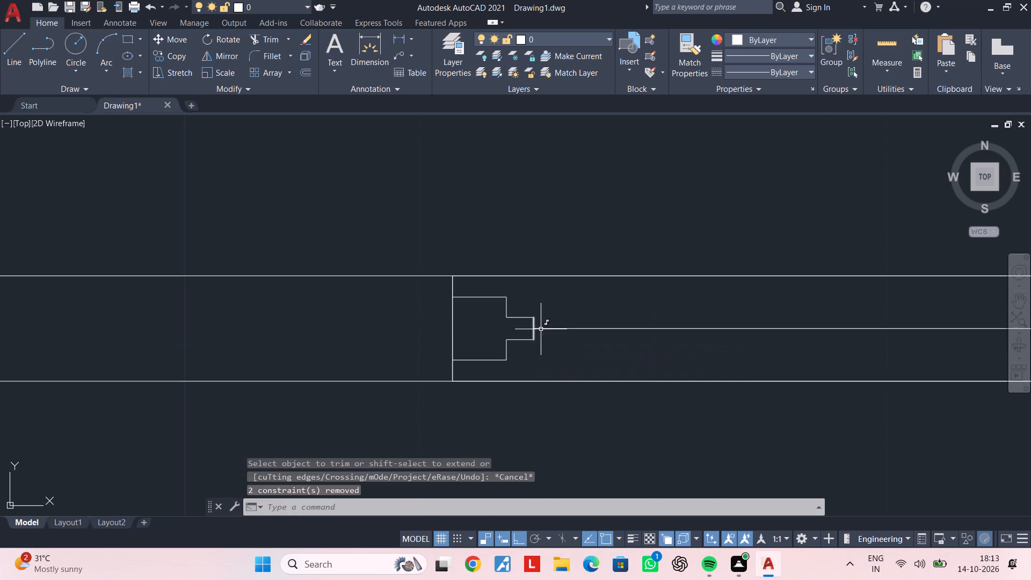
pyautogui.press('Escape')
# Move the profile's vertical end line slightly inward to shorten the narrow projection.
pyautogui.scroll(2, 544, 329)
pyautogui.click(515, 270)
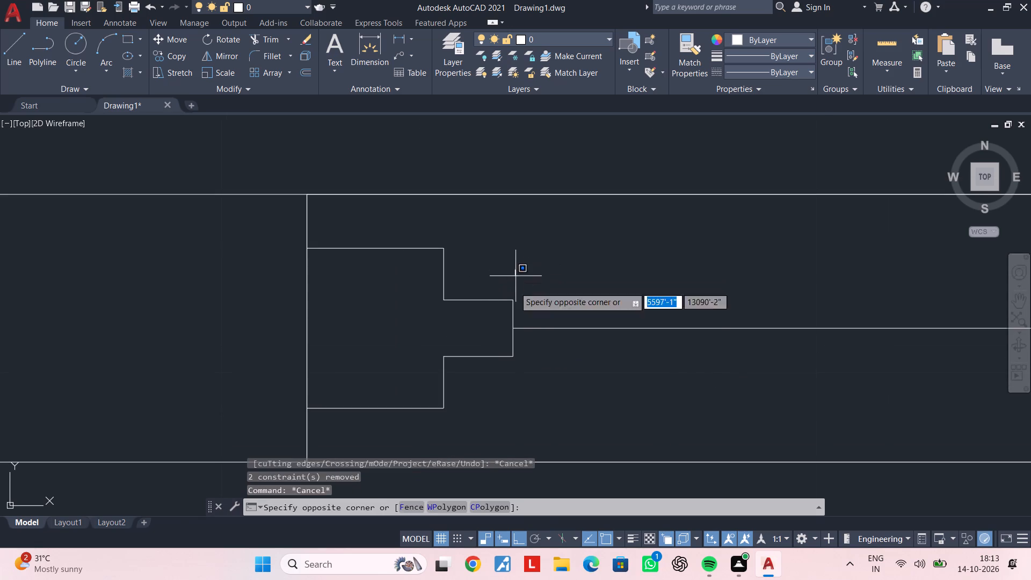
pyautogui.click(499, 381)
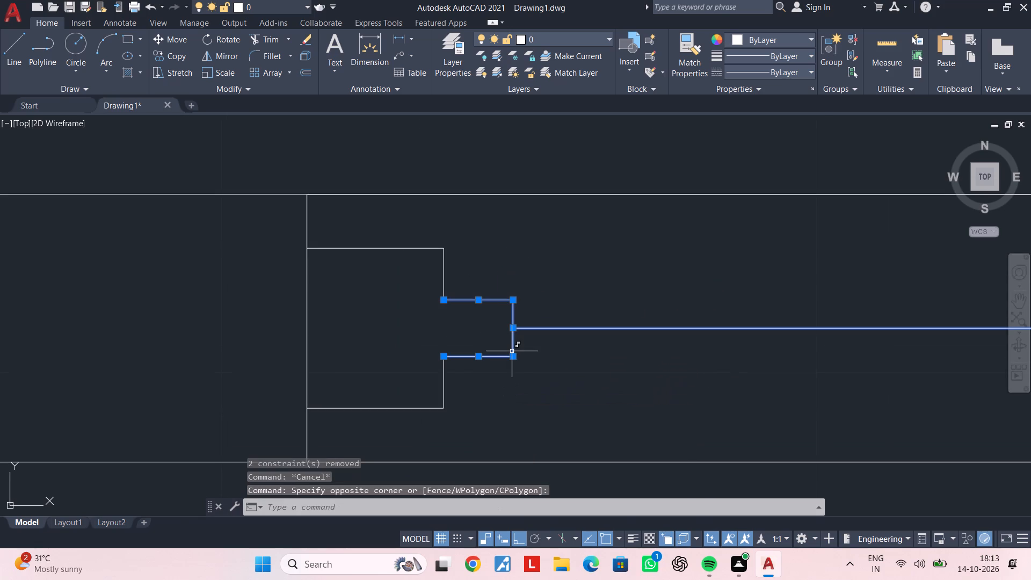
pyautogui.press('Escape')
pyautogui.scroll(1, 517, 324)
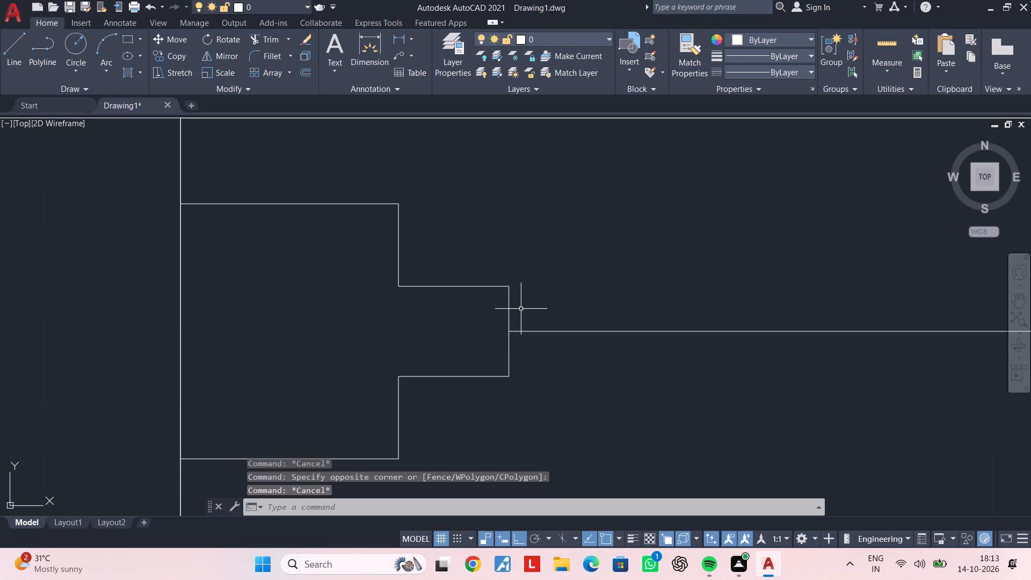
pyautogui.click(521, 309)
pyautogui.click(481, 313)
pyautogui.press('m')
pyautogui.press('space')
pyautogui.click(474, 314)
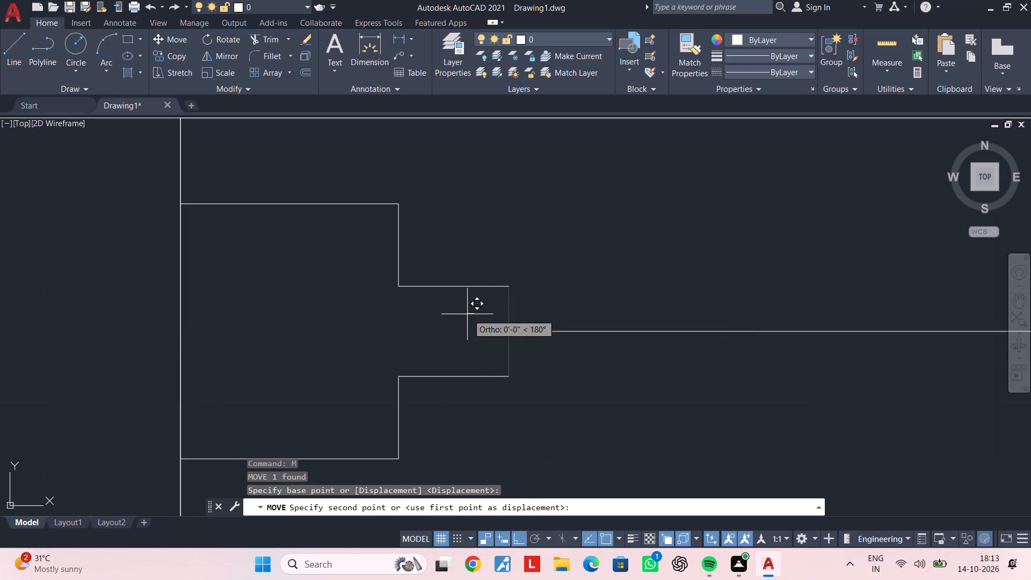
pyautogui.click(452, 316)
pyautogui.press('Escape')
pyautogui.press('Escape')
pyautogui.press('Escape')
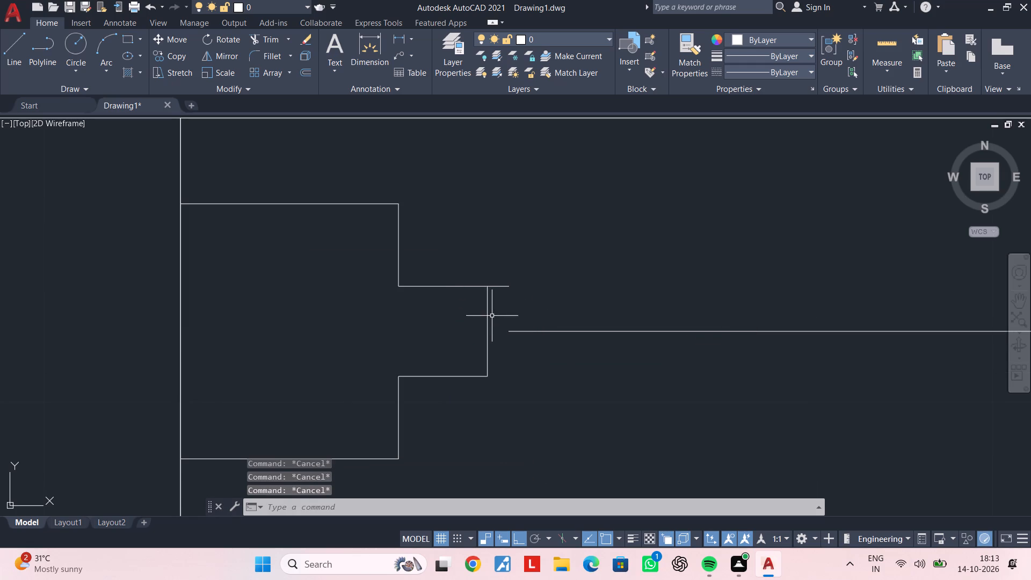
# Trim the upper horizontal line's overhang beyond the moved end line.
pyautogui.write('tr')
pyautogui.press('space')
pyautogui.click(500, 286)
pyautogui.press('Escape')
pyautogui.press('Escape')
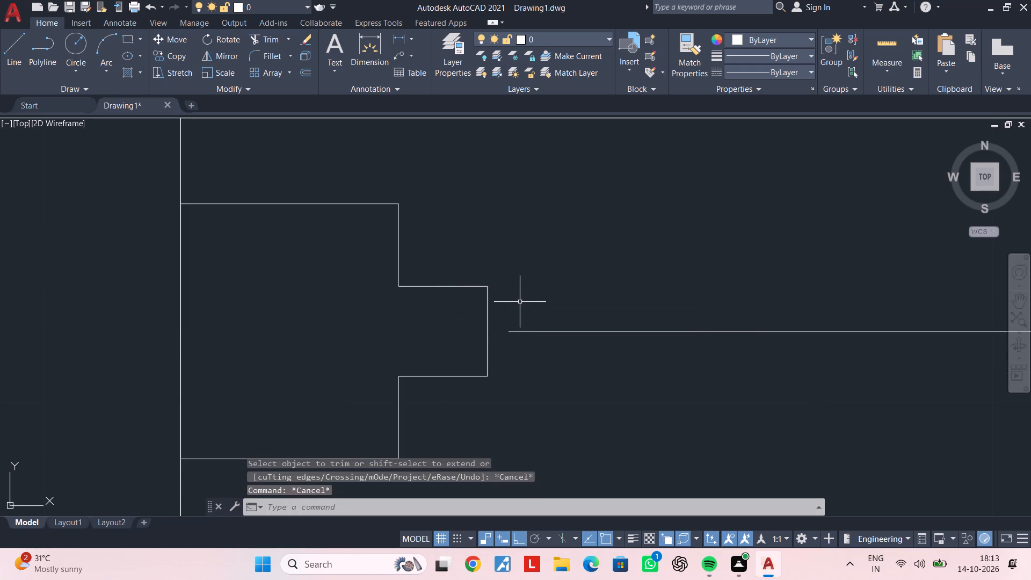
# Extend the centreline to meet the stepped profile's end line.
pyautogui.write('ex')
pyautogui.press('space')
pyautogui.doubleClick(540, 319)
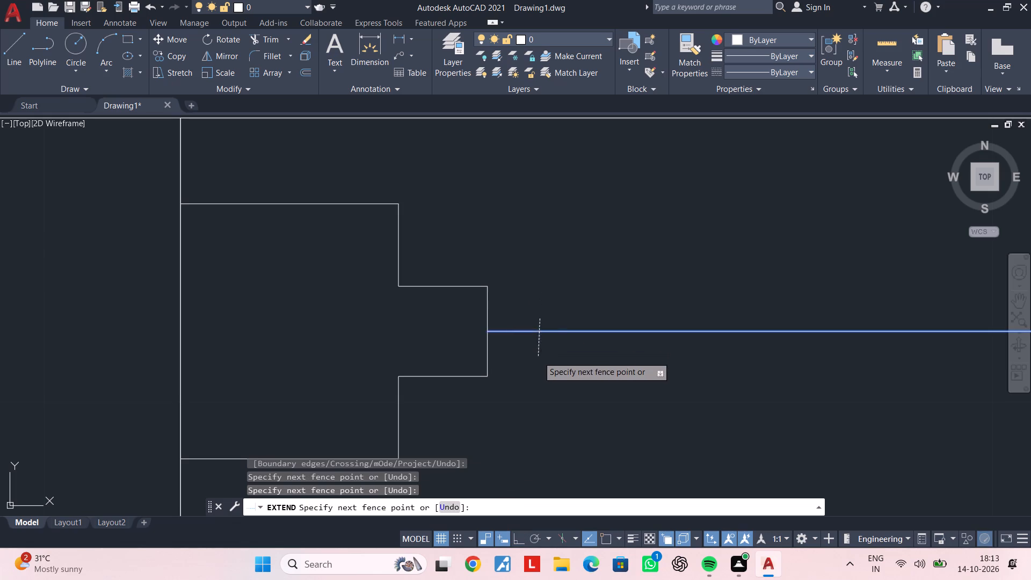
pyautogui.click(538, 357)
pyautogui.scroll(-4, 538, 357)
pyautogui.moveTo(539, 357); pyautogui.dragTo(498, 331, button='middle')
pyautogui.press('Escape')
pyautogui.press('Escape')
pyautogui.moveTo(474, 319); pyautogui.dragTo(468, 320, button='middle')
pyautogui.press('Escape')
# Join the seven lines of the stepped frame profile into one polyline.
pyautogui.scroll(2, 449, 307)
pyautogui.click(502, 306)
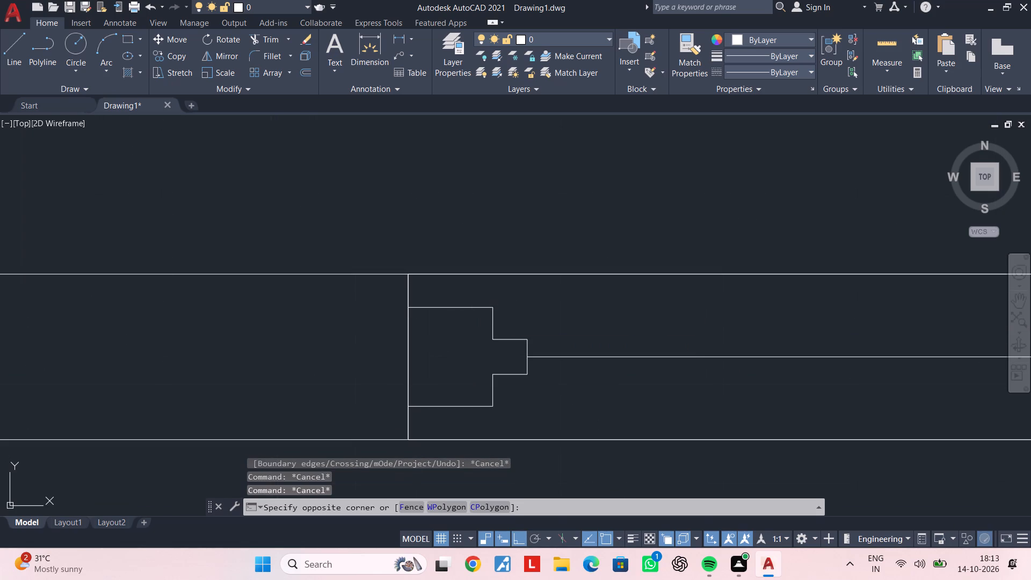
pyautogui.click(469, 414)
pyautogui.scroll(3, 521, 355)
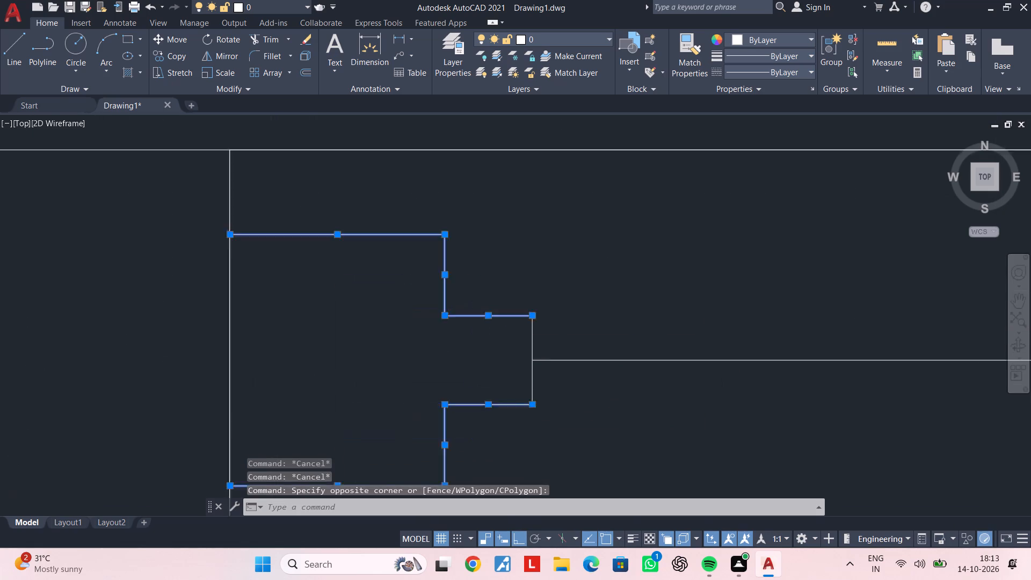
pyautogui.click(568, 325)
pyautogui.click(502, 335)
pyautogui.scroll(-4, 420, 347)
pyautogui.moveTo(420, 347); pyautogui.dragTo(426, 316, button='middle')
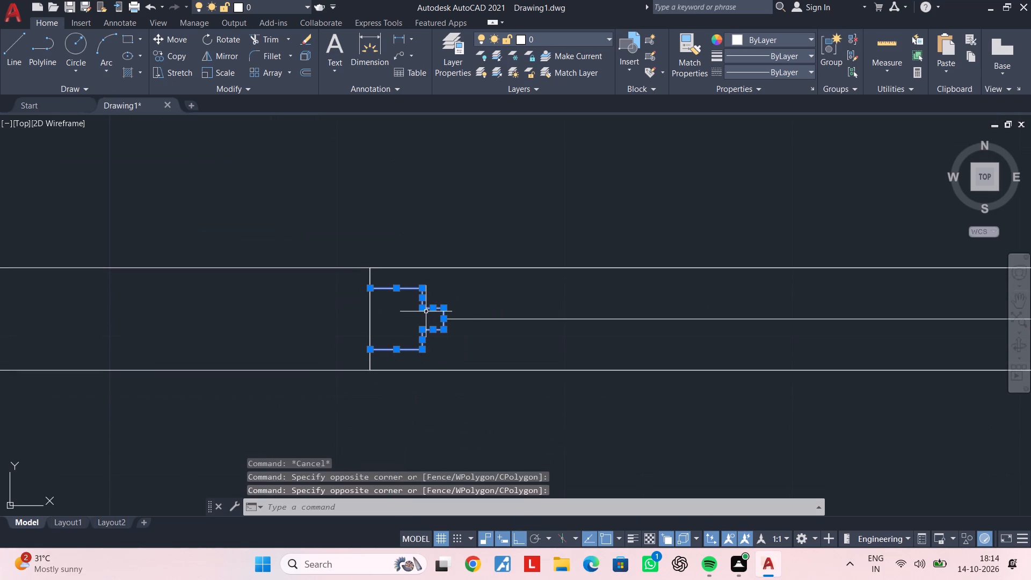
pyautogui.write('j')
pyautogui.press('space')
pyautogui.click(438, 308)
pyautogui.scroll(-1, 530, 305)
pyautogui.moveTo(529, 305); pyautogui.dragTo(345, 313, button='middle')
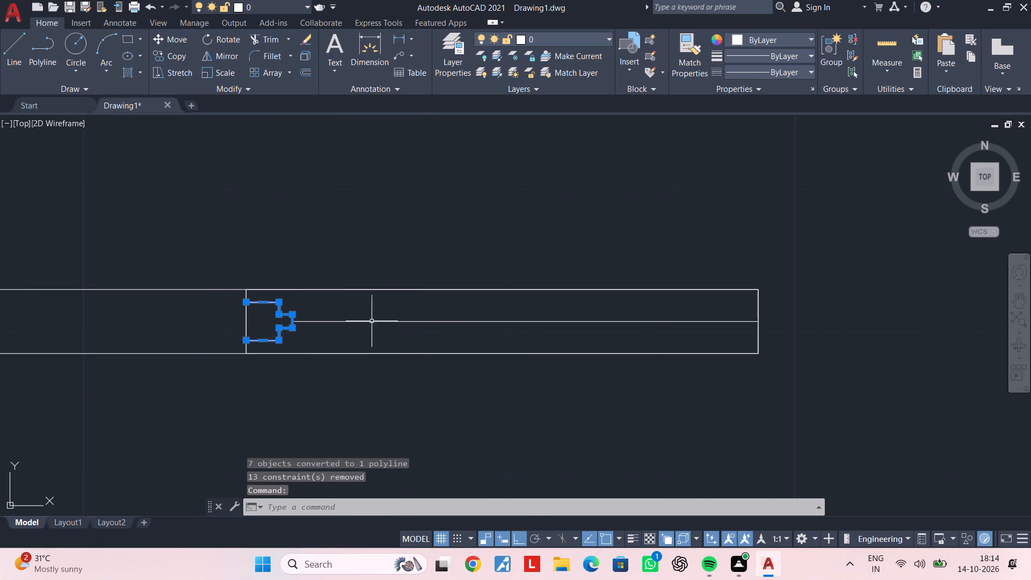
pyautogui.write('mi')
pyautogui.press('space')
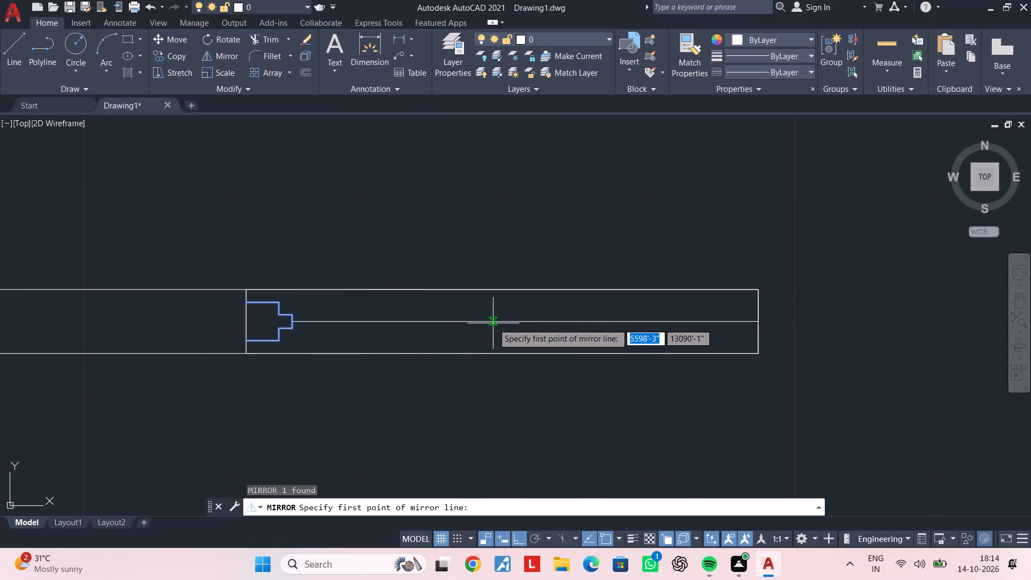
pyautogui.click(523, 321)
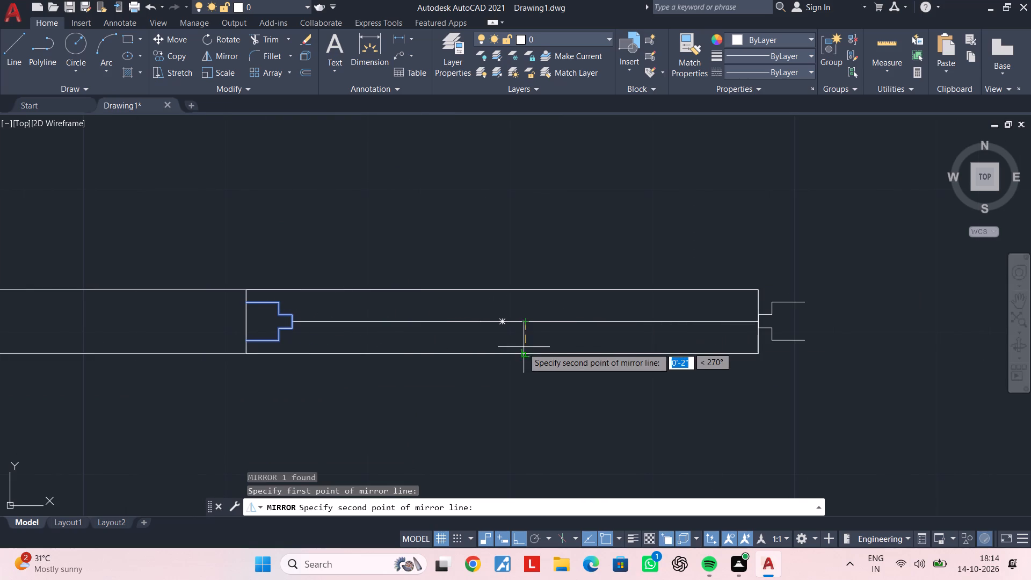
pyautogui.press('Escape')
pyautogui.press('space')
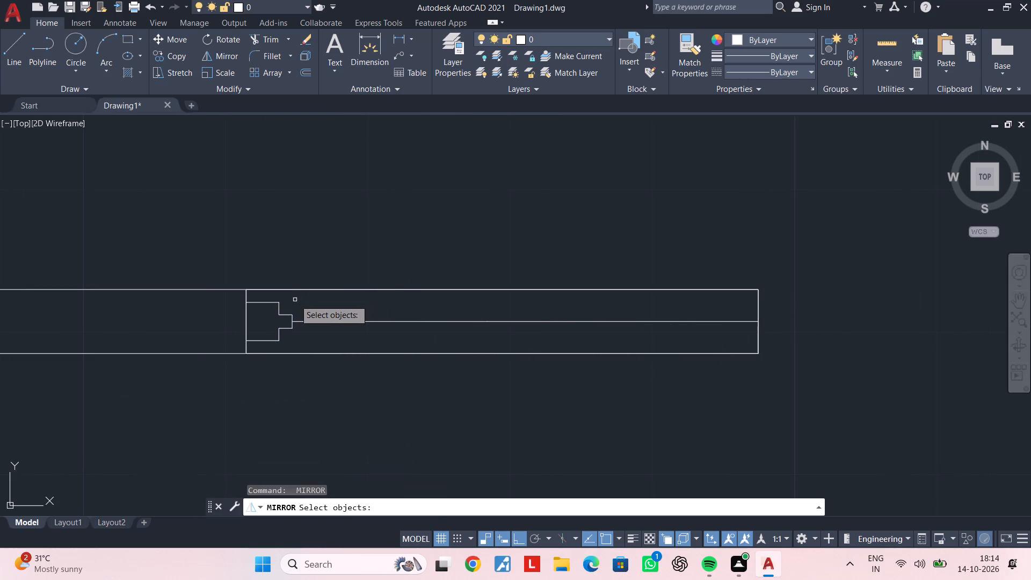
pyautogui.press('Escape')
# Mirror the stepped frame profile about the vertical midline of the 3' opening, keeping the original.
pyautogui.click(291, 300)
pyautogui.click(274, 316)
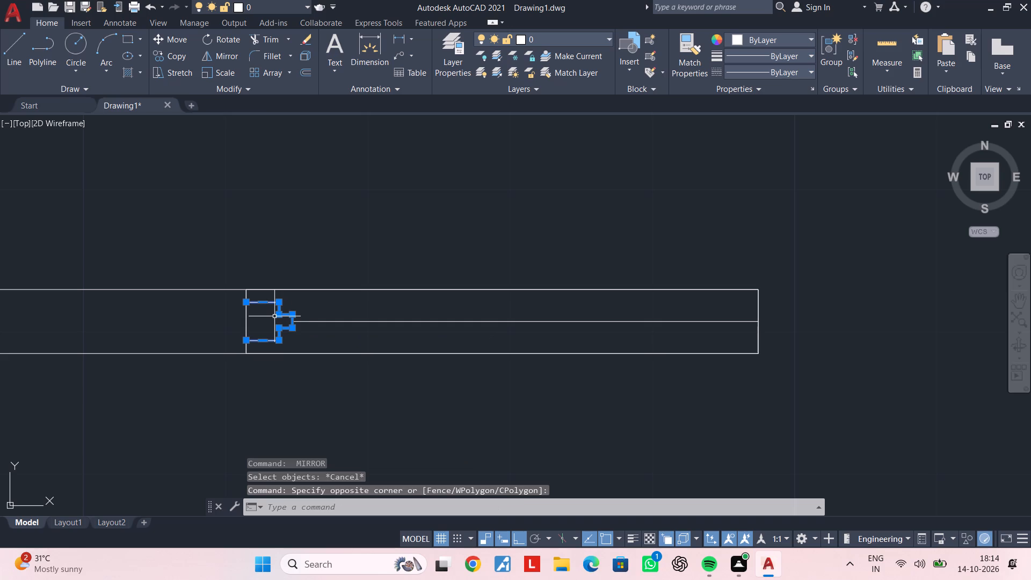
pyautogui.write('mi')
pyautogui.press('space')
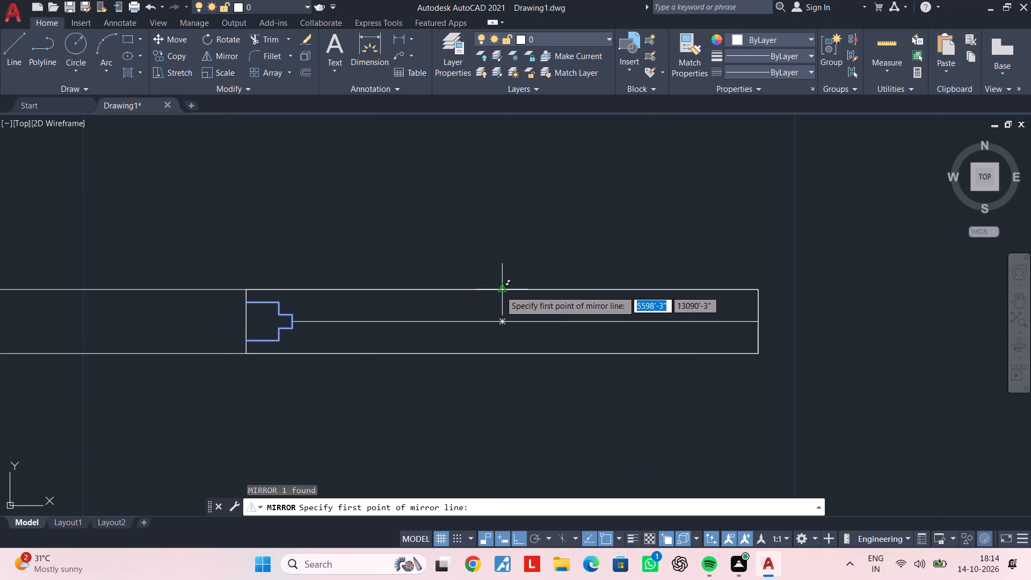
pyautogui.click(505, 291)
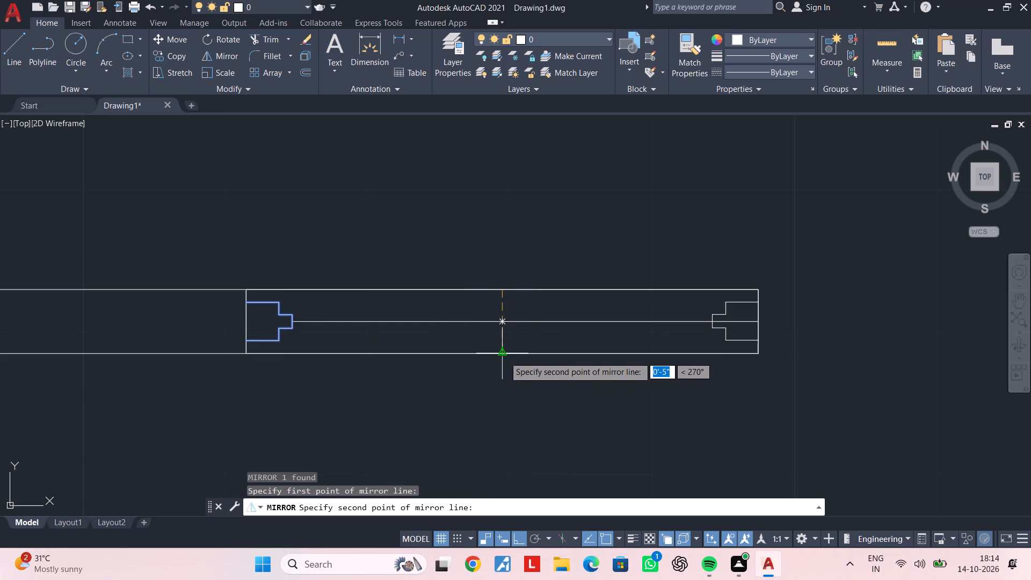
pyautogui.click(504, 357)
pyautogui.moveTo(532, 403); pyautogui.dragTo(504, 357)
pyautogui.press('Escape')
# Trim the part of the centreline that lies inside the mirrored stepped profile.
pyautogui.moveTo(682, 321); pyautogui.dragTo(474, 316, button='middle')
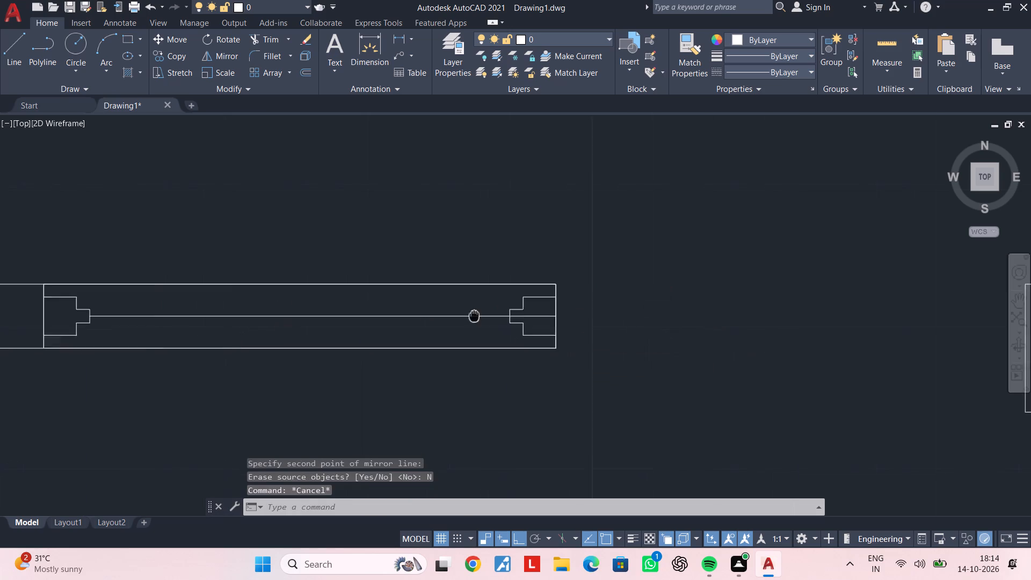
pyautogui.moveTo(474, 316); pyautogui.dragTo(466, 315, button='middle')
pyautogui.press('Escape')
pyautogui.press('Escape')
pyautogui.press('t')
pyautogui.press('r')
pyautogui.press('space')
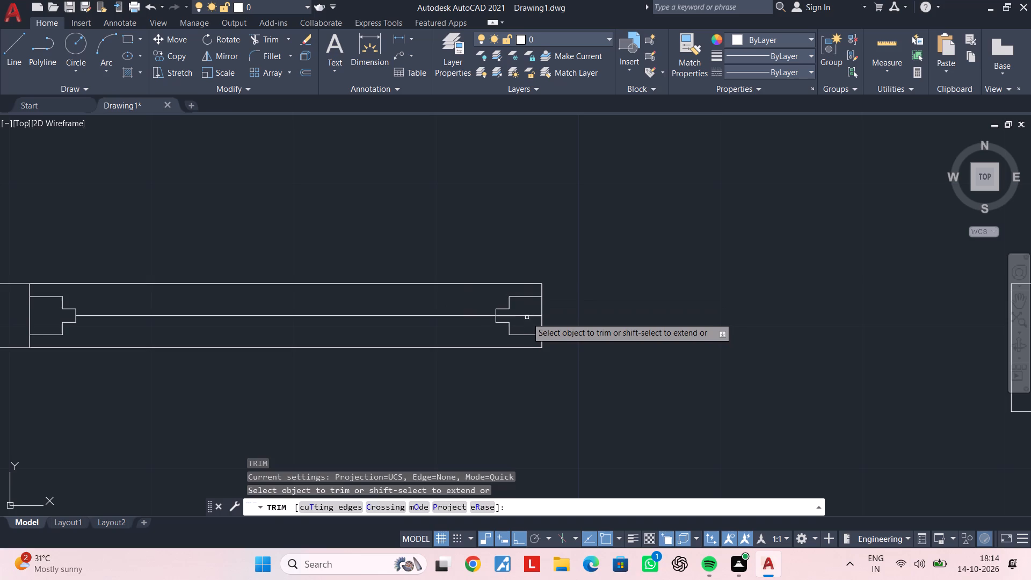
pyautogui.click(527, 315)
pyautogui.press('Escape')
pyautogui.moveTo(409, 325); pyautogui.dragTo(570, 328, button='middle')
pyautogui.press('Escape')
pyautogui.press('Escape')
pyautogui.press('Escape')
pyautogui.press('Escape')
pyautogui.press('Escape')
pyautogui.press('Escape')
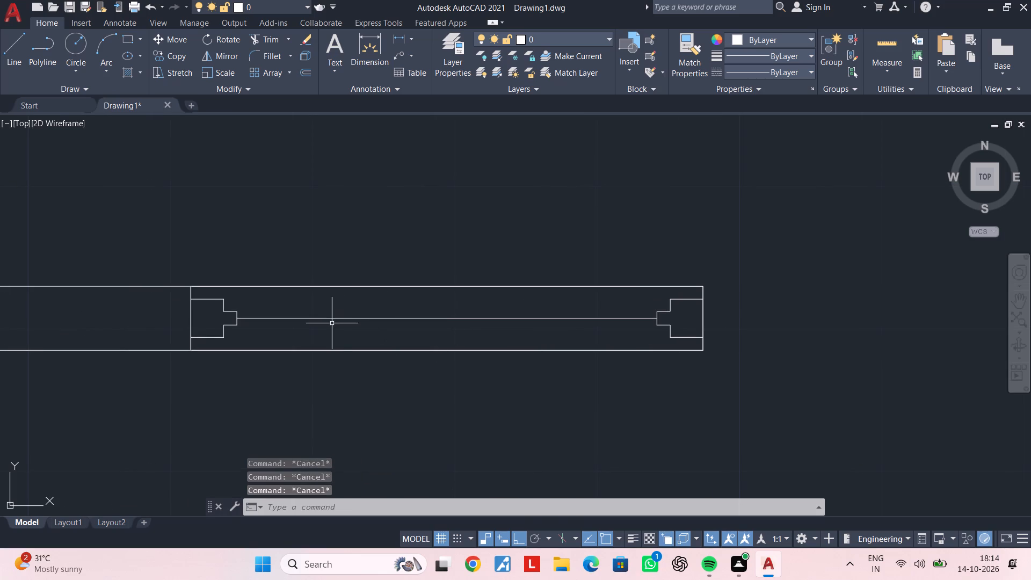
pyautogui.press('Escape')
pyautogui.press('Escape')
pyautogui.press('Escape')
pyautogui.press('Escape')
pyautogui.press('Escape')
pyautogui.press('Escape')
# Draw a horizontal line above the centreline, joining the upper corners of the two profiles' narrow projections.
pyautogui.write('l')
pyautogui.press('space')
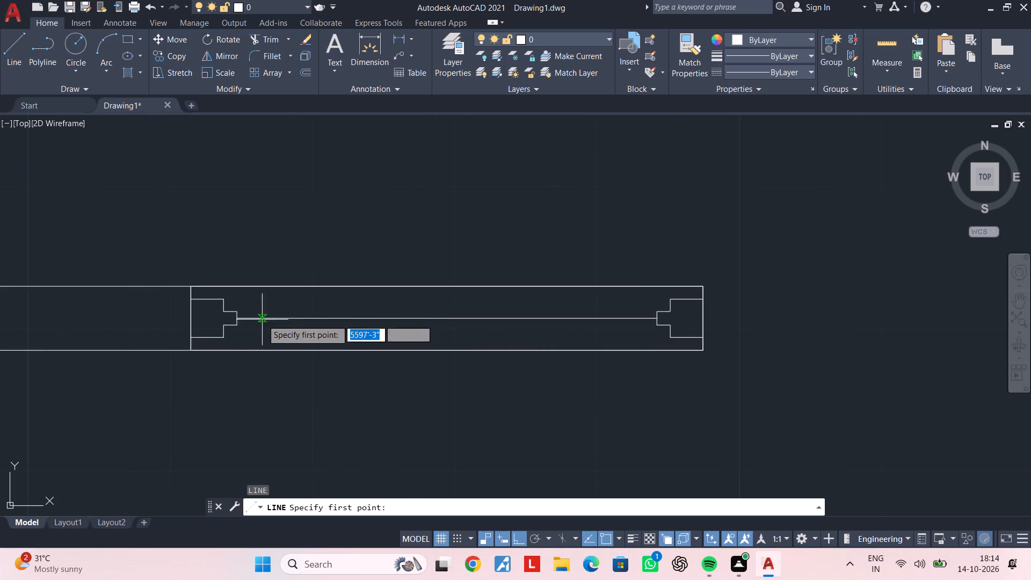
pyautogui.scroll(4, 222, 309)
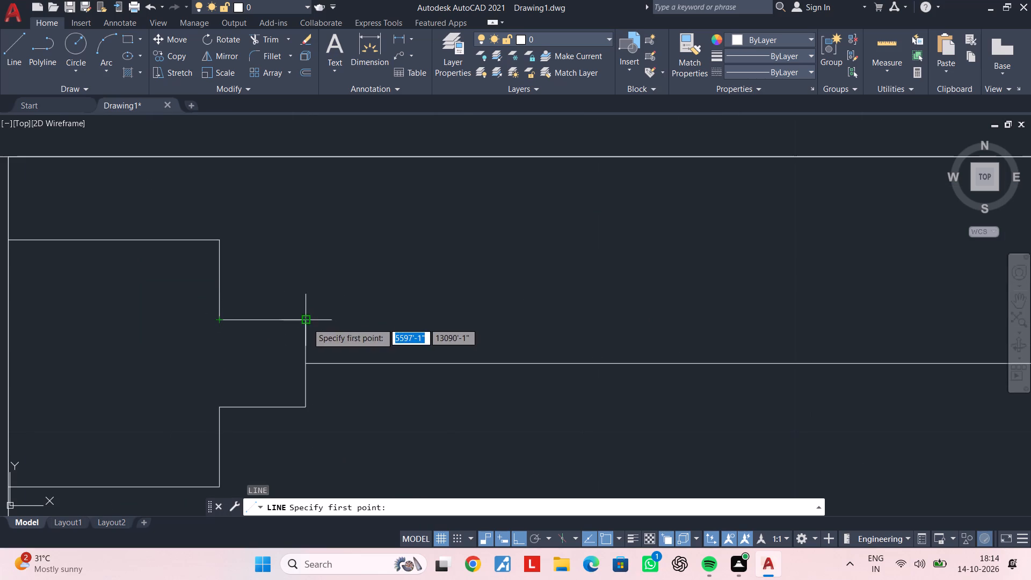
pyautogui.click(307, 323)
pyautogui.scroll(-3, 584, 334)
pyautogui.moveTo(627, 330); pyautogui.dragTo(255, 321, button='middle')
pyautogui.moveTo(649, 300); pyautogui.dragTo(455, 313, button='middle')
pyautogui.scroll(2, 588, 331)
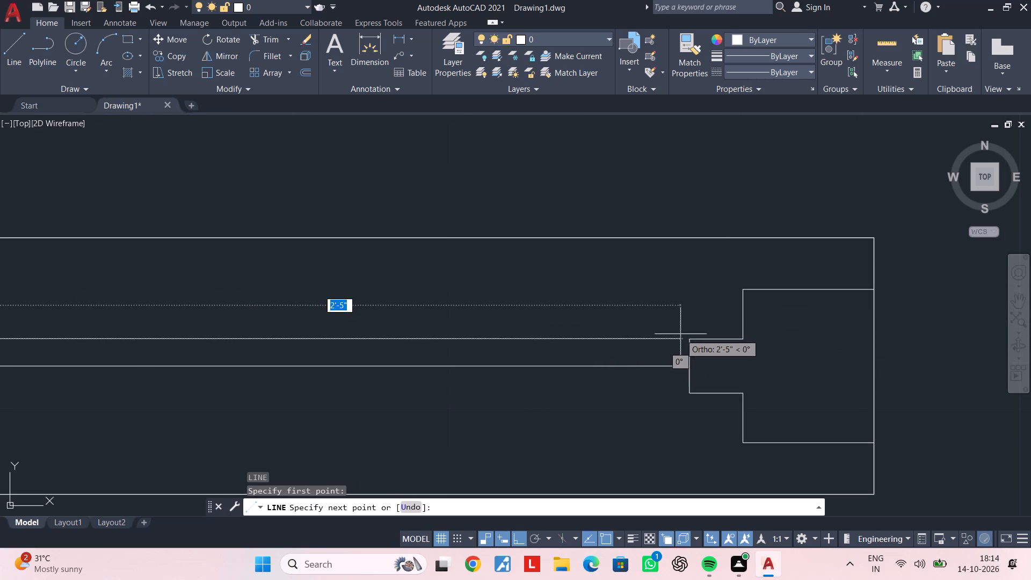
pyautogui.click(690, 336)
pyautogui.press('space')
# Draw a horizontal line below the centreline, joining the lower corners of the two profiles' narrow projections.
pyautogui.press('space')
pyautogui.click(691, 389)
pyautogui.moveTo(360, 382); pyautogui.dragTo(847, 380, button='middle')
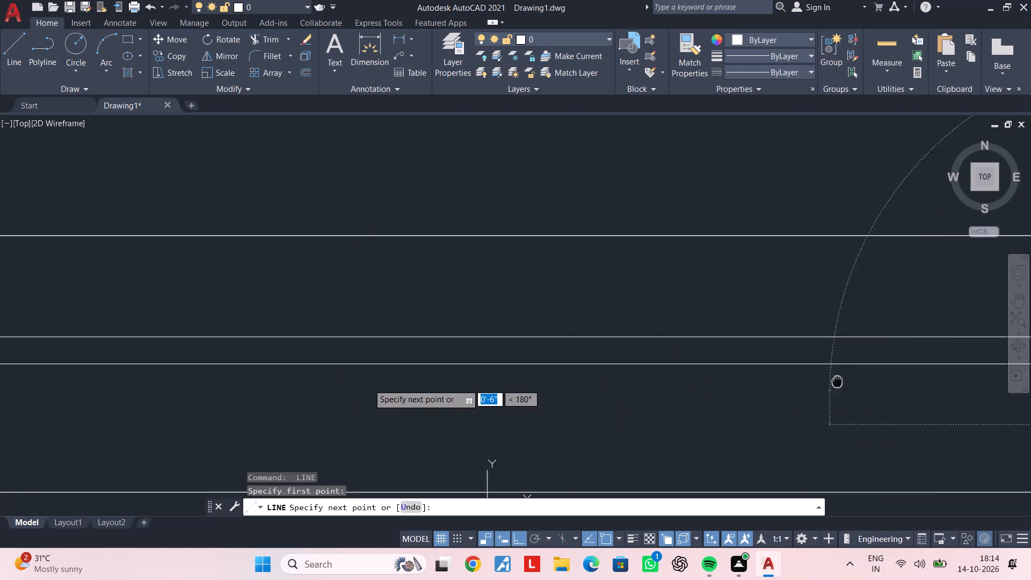
pyautogui.moveTo(847, 380); pyautogui.dragTo(867, 379, button='middle')
pyautogui.scroll(-1, 409, 370)
pyautogui.moveTo(435, 369); pyautogui.dragTo(760, 367, button='middle')
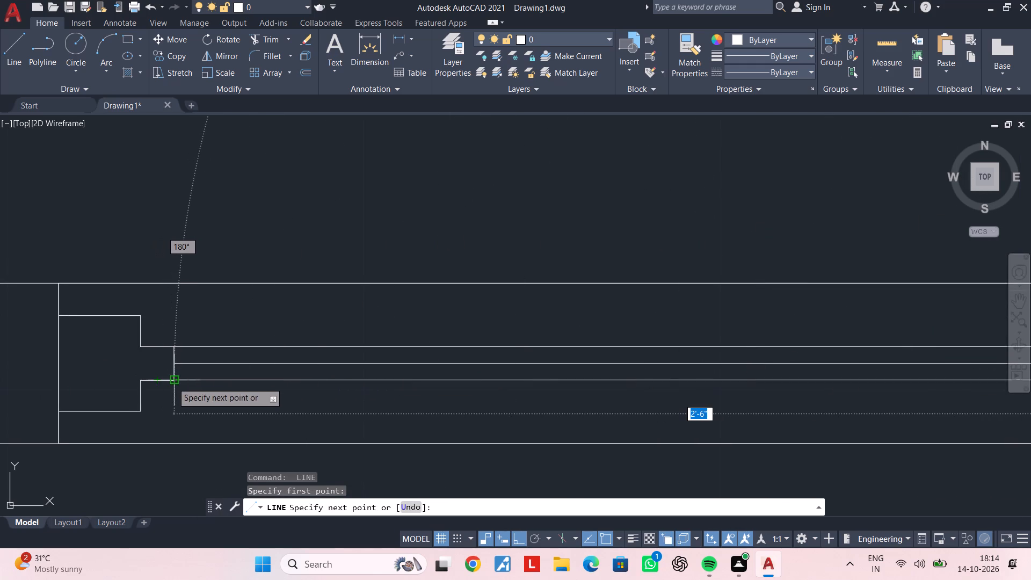
pyautogui.click(172, 382)
pyautogui.press('Escape')
pyautogui.scroll(-4, 423, 360)
pyautogui.moveTo(467, 352); pyautogui.dragTo(424, 350, button='middle')
pyautogui.press('Escape')
pyautogui.press('Escape')
pyautogui.moveTo(517, 308); pyautogui.dragTo(485, 315, button='middle')
pyautogui.press('Escape')
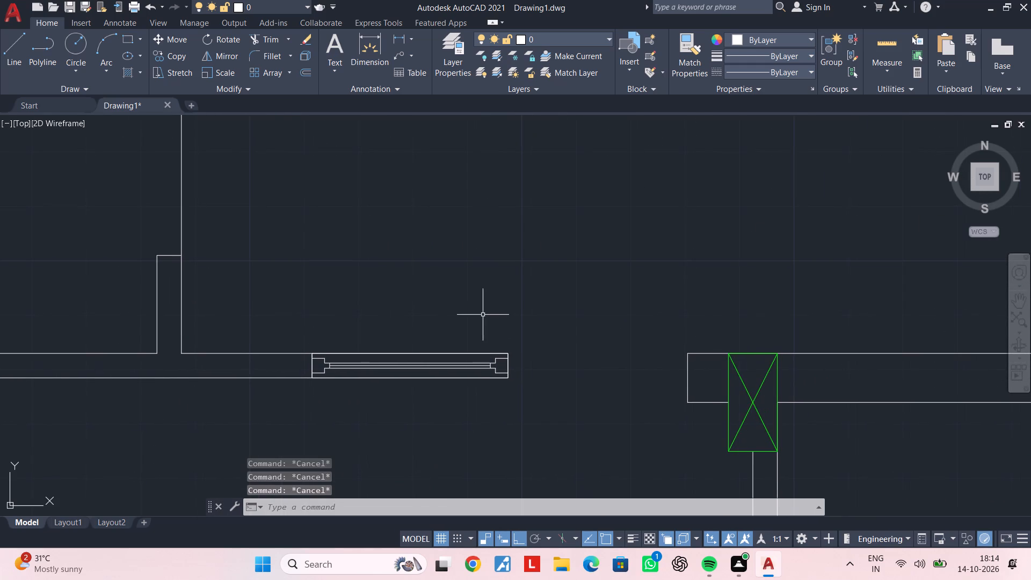
pyautogui.press('Escape')
pyautogui.press('Escape')
pyautogui.press('Escape')
# Create a new layer named windows.
pyautogui.moveTo(473, 278); pyautogui.dragTo(449, 303, button='middle')
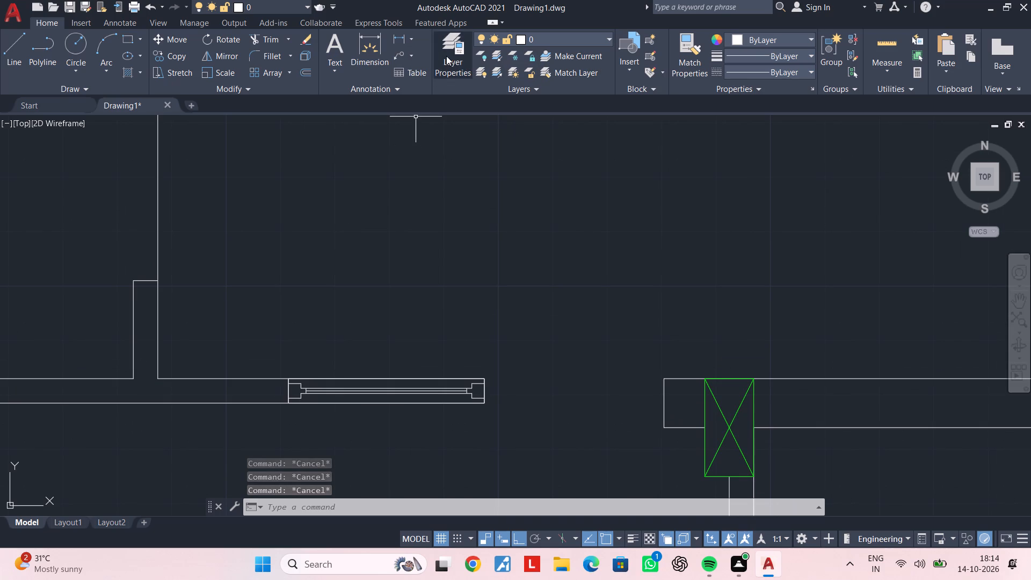
pyautogui.click(447, 54)
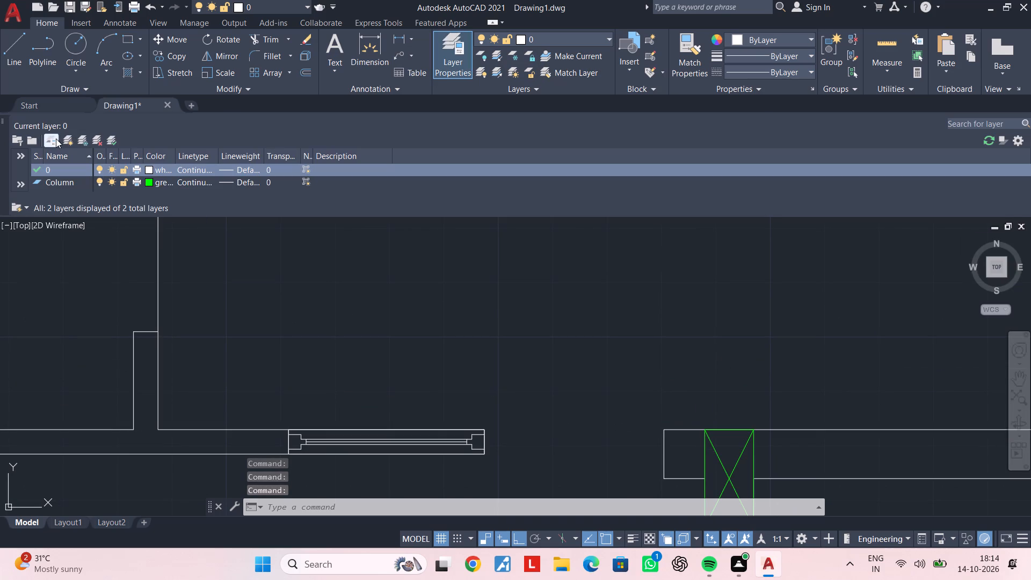
pyautogui.click(66, 140)
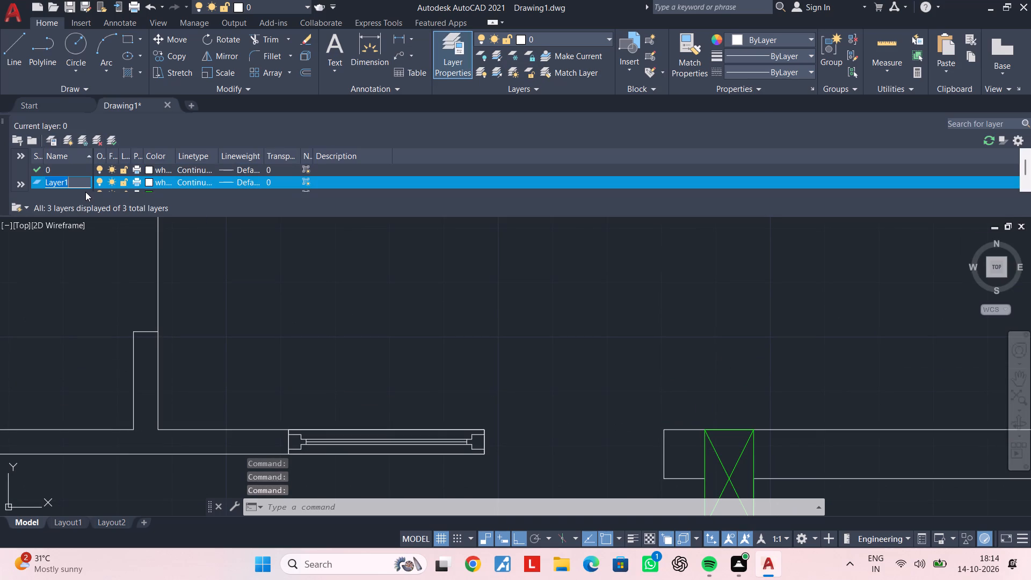
pyautogui.press('BackSpace')
pyautogui.write('wi')
pyautogui.press('d')
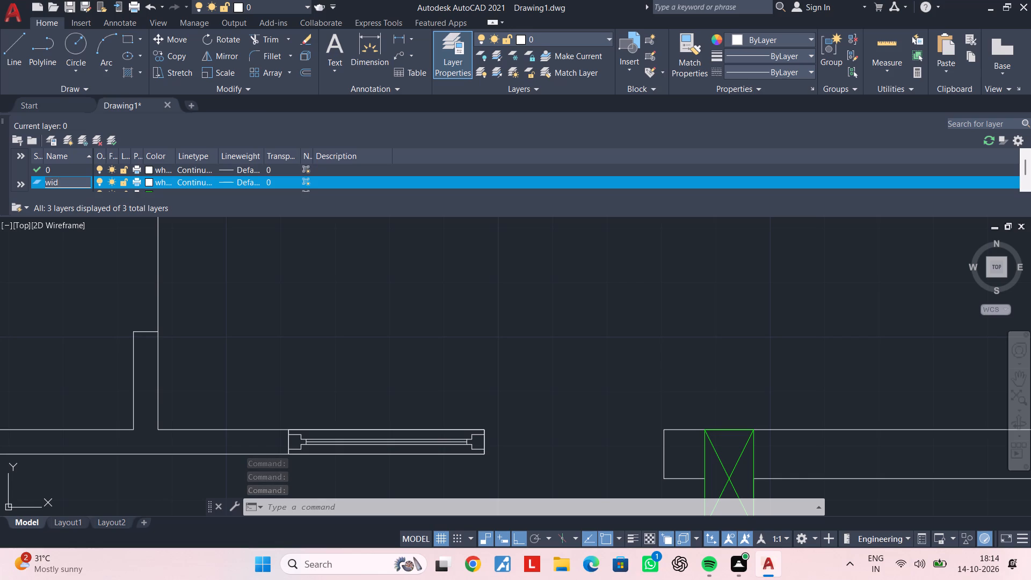
pyautogui.press('BackSpace')
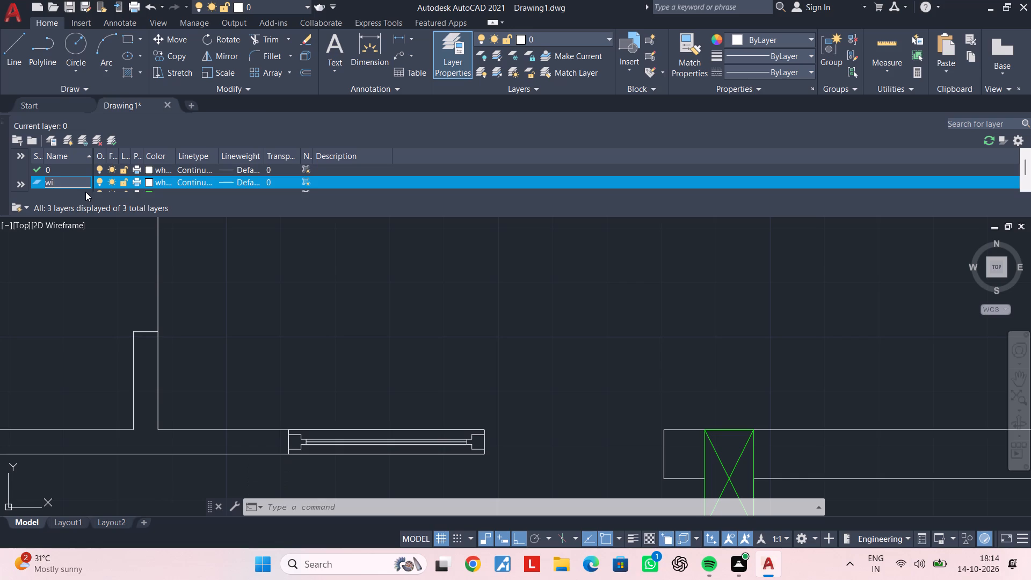
pyautogui.press('n')
pyautogui.write('doe')
pyautogui.press('BackSpace')
pyautogui.write('wa')
pyautogui.press('BackSpace')
pyautogui.press('s')
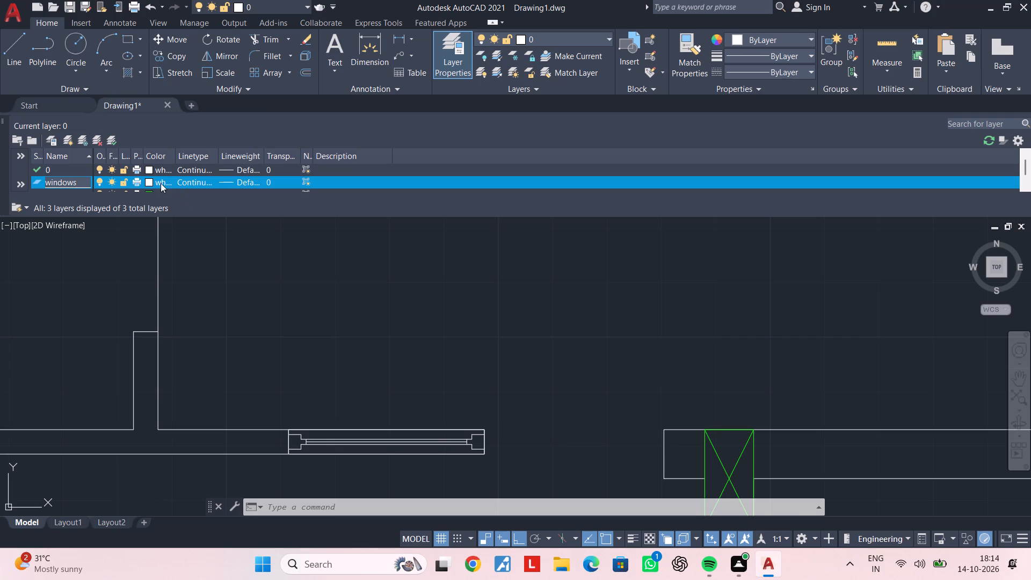
# Set the windows layer's colour to index colour 100 and close the layer manager.
pyautogui.click(151, 183)
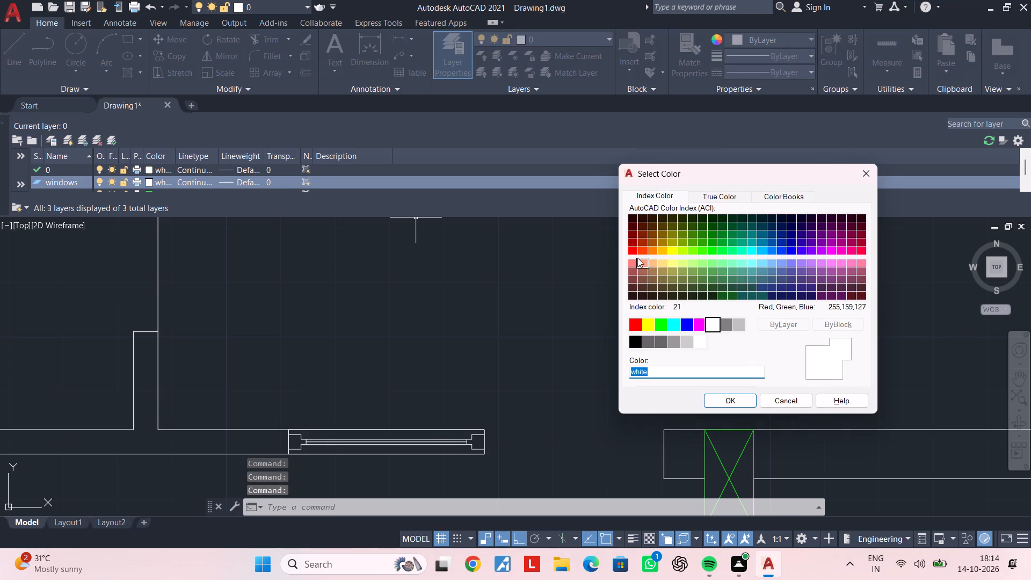
pyautogui.click(647, 251)
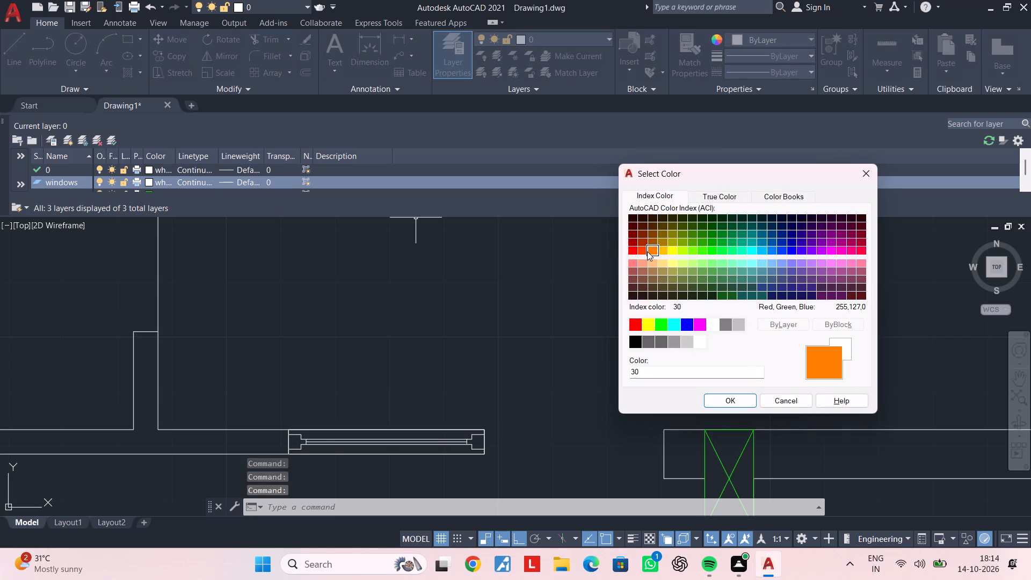
pyautogui.click(692, 251)
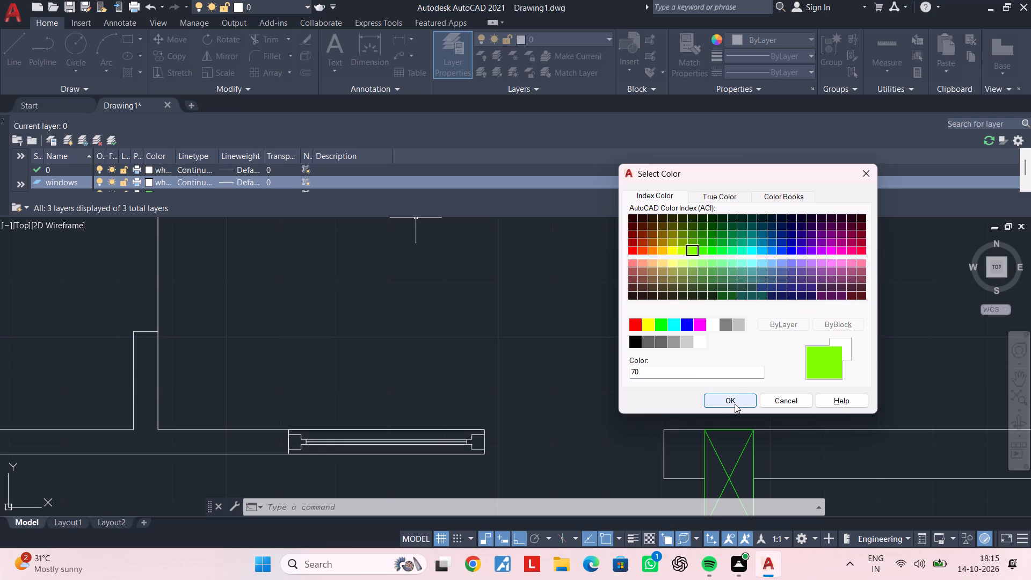
pyautogui.click(680, 256)
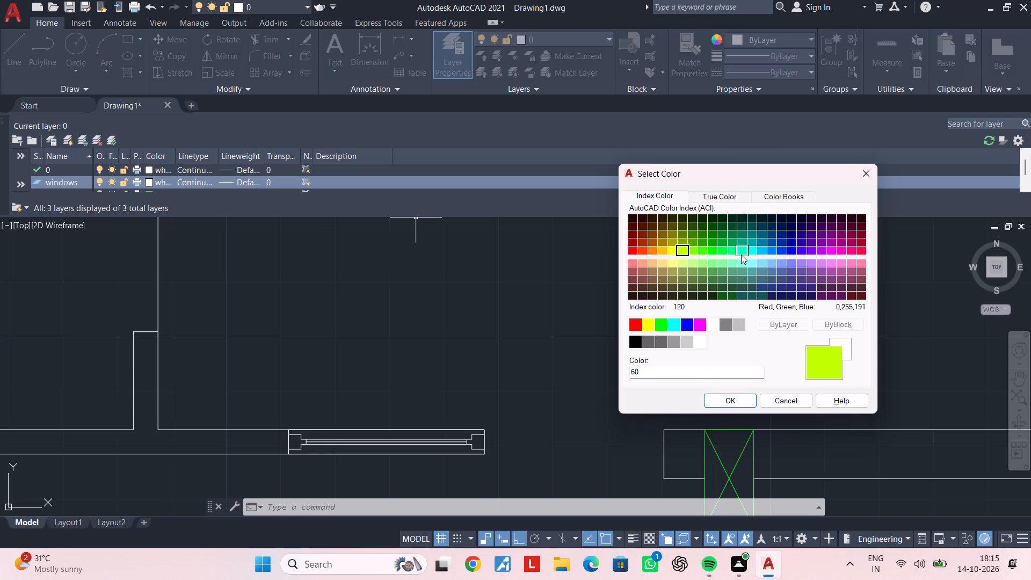
pyautogui.click(738, 255)
pyautogui.click(736, 255)
pyautogui.click(728, 255)
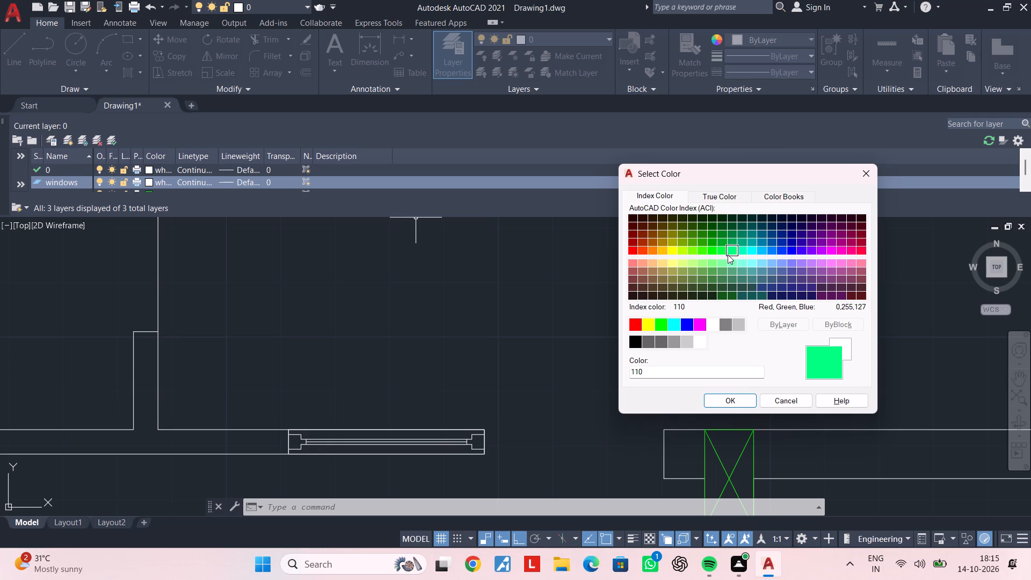
pyautogui.click(722, 254)
pyautogui.click(742, 400)
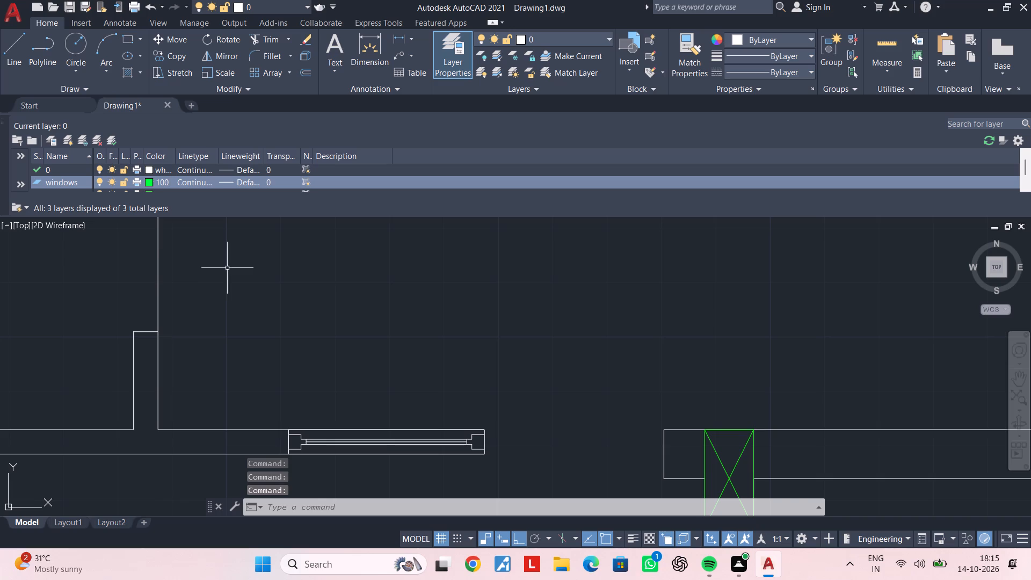
pyautogui.click(4, 117)
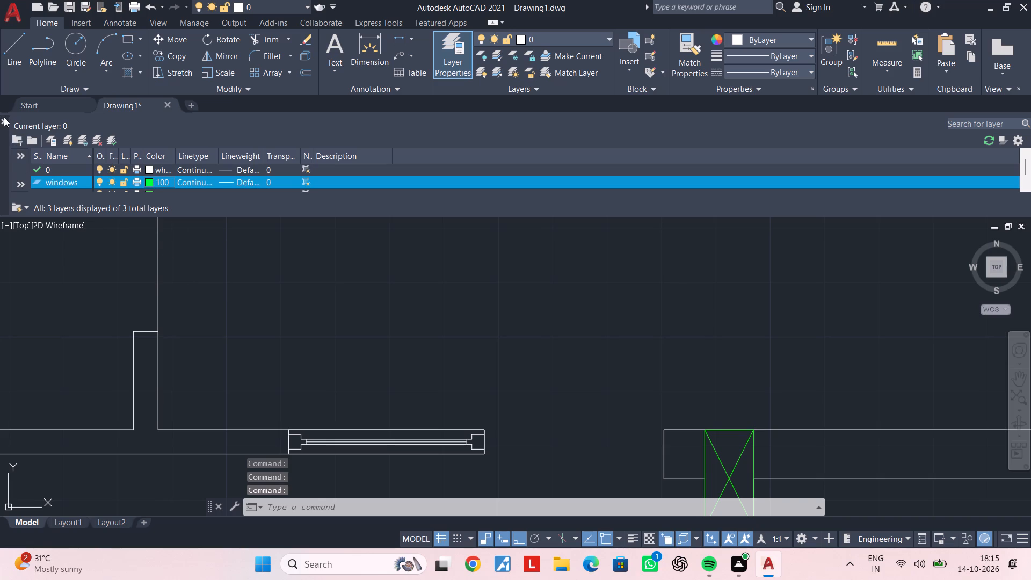
pyautogui.click(2, 120)
pyautogui.press('Escape')
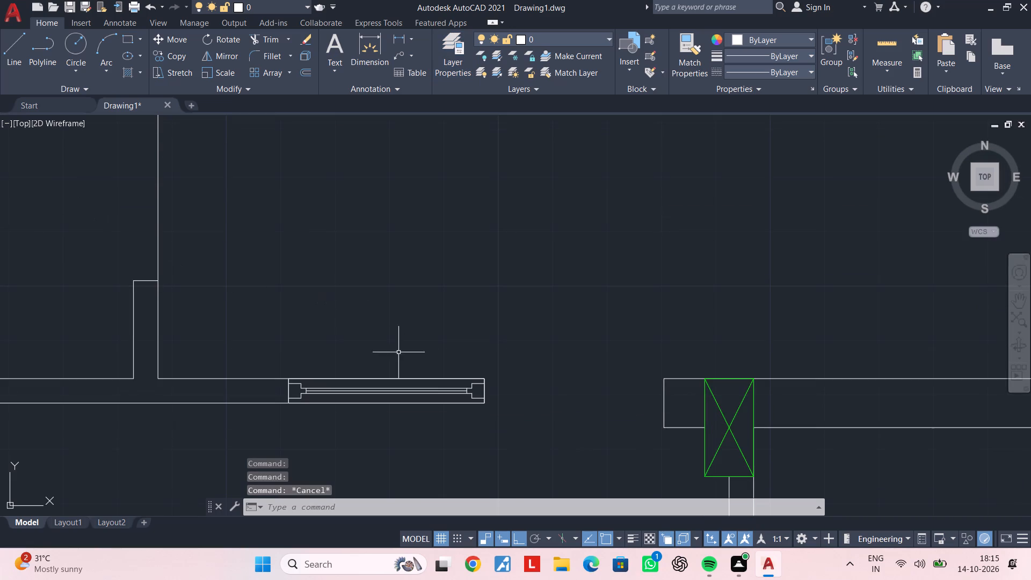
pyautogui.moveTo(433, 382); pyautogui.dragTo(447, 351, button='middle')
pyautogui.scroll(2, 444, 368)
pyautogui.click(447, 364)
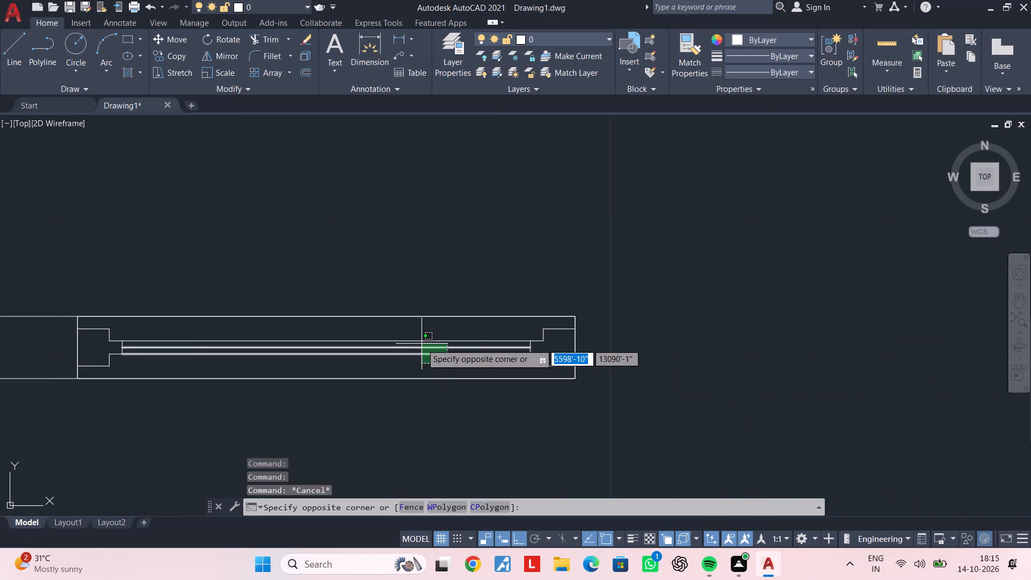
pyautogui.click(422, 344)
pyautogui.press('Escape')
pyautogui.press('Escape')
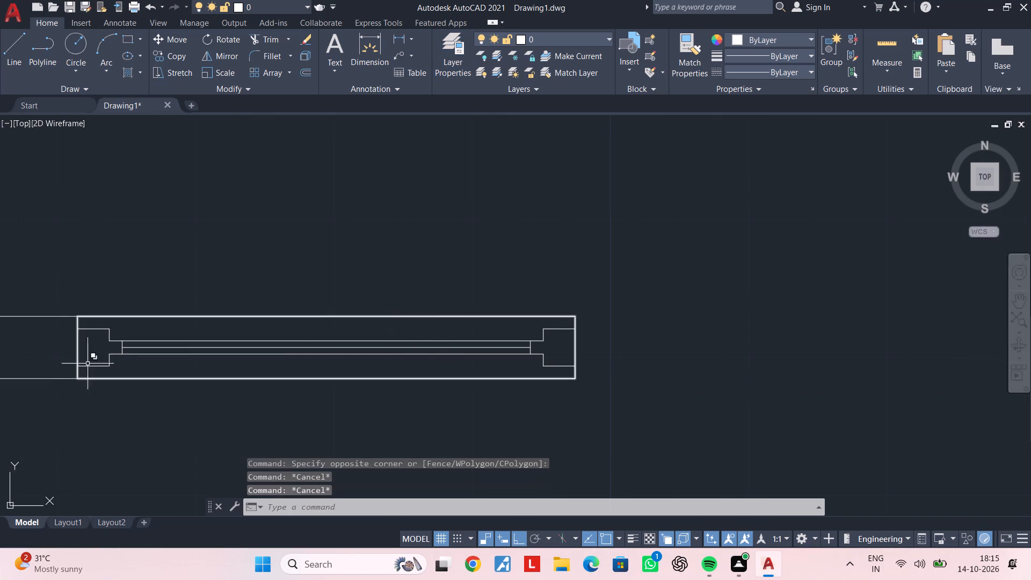
# Select the 3' window's outer frame, both end profiles and glass lines, and assign them to the windows layer.
pyautogui.scroll(2, 79, 374)
pyautogui.click(73, 375)
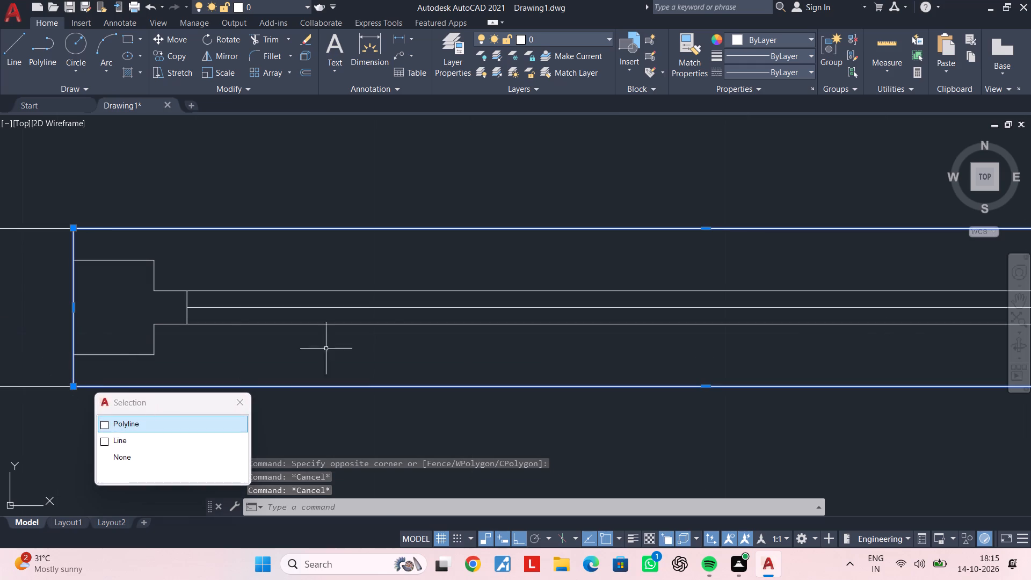
pyautogui.click(391, 349)
pyautogui.click(364, 289)
pyautogui.scroll(-1, 347, 297)
pyautogui.moveTo(347, 299); pyautogui.dragTo(349, 331, button='middle')
pyautogui.scroll(1, 267, 334)
pyautogui.click(230, 307)
pyautogui.click(194, 361)
pyautogui.scroll(-3, 405, 345)
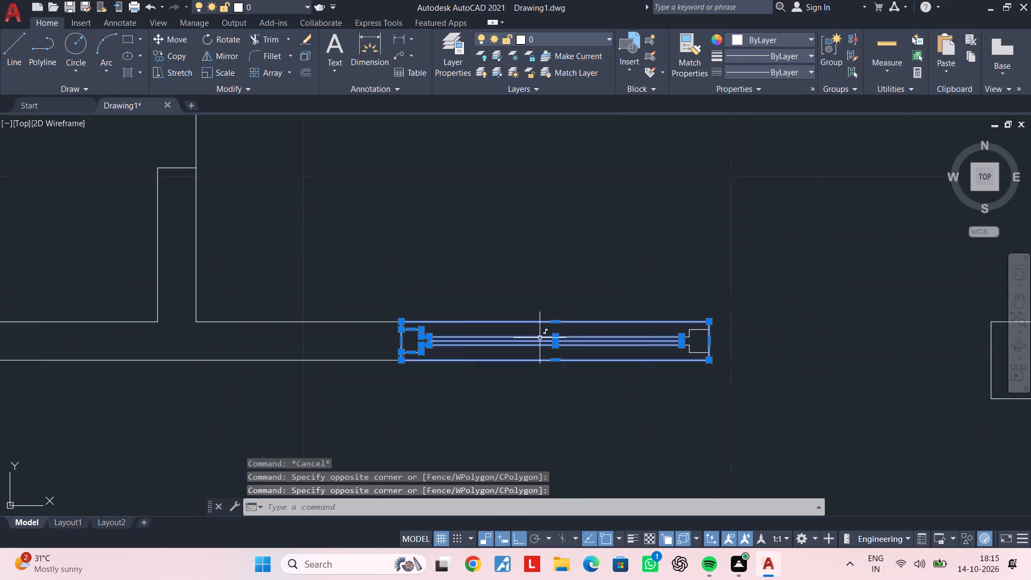
pyautogui.moveTo(652, 329); pyautogui.dragTo(550, 322, button='middle')
pyautogui.scroll(3, 614, 330)
pyautogui.click(526, 281)
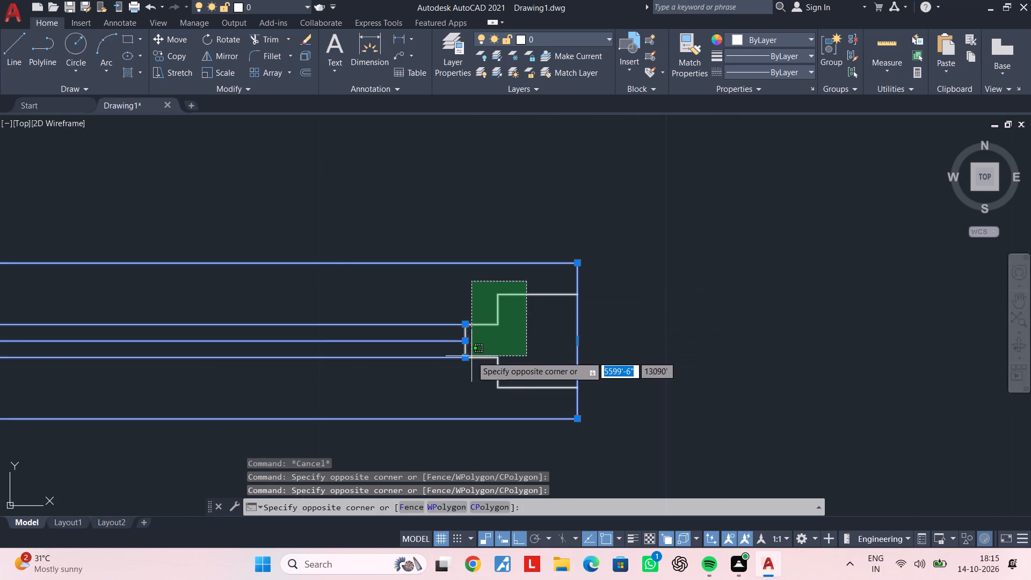
pyautogui.click(470, 359)
pyautogui.click(546, 42)
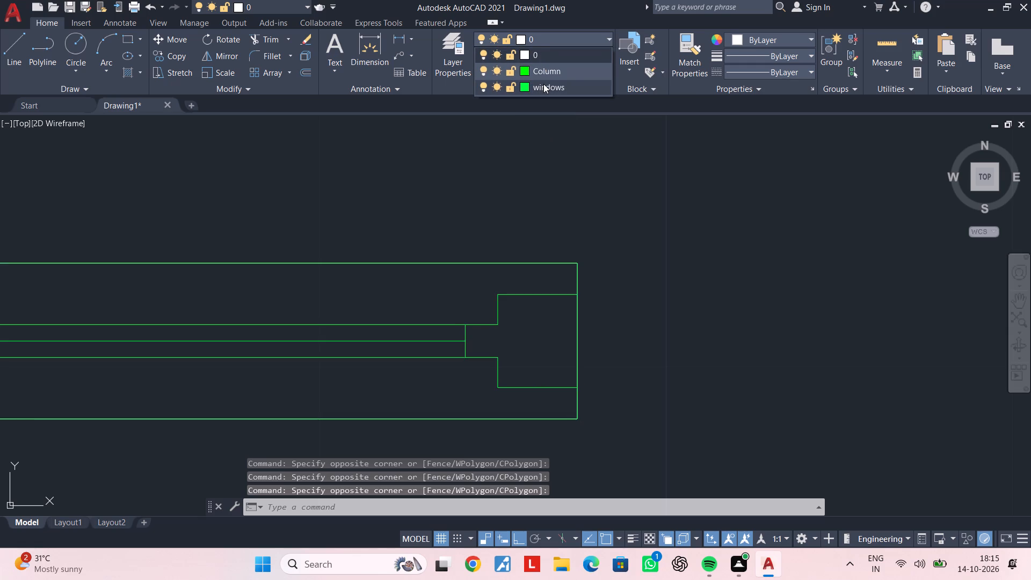
pyautogui.click(543, 84)
pyautogui.press('Escape')
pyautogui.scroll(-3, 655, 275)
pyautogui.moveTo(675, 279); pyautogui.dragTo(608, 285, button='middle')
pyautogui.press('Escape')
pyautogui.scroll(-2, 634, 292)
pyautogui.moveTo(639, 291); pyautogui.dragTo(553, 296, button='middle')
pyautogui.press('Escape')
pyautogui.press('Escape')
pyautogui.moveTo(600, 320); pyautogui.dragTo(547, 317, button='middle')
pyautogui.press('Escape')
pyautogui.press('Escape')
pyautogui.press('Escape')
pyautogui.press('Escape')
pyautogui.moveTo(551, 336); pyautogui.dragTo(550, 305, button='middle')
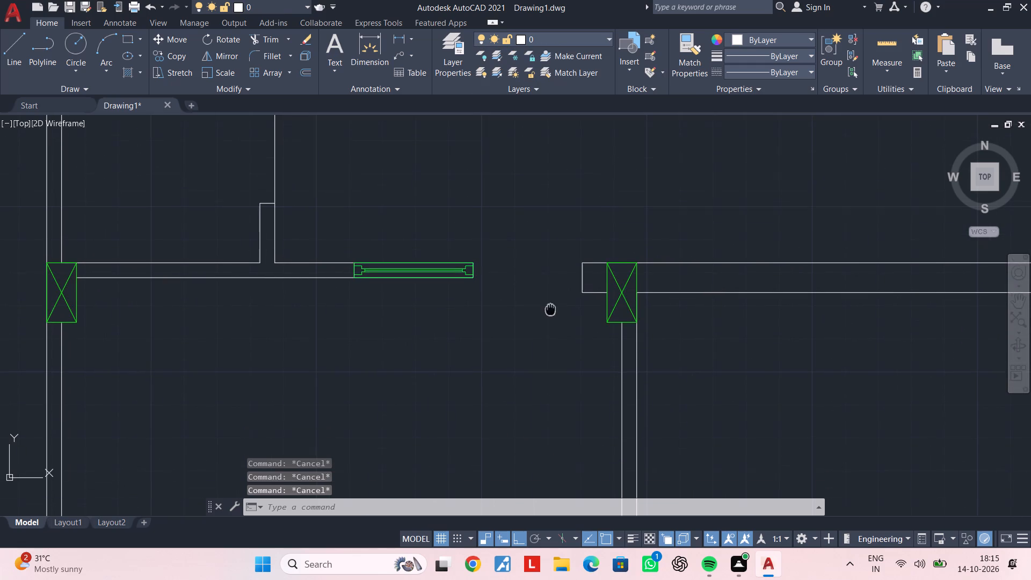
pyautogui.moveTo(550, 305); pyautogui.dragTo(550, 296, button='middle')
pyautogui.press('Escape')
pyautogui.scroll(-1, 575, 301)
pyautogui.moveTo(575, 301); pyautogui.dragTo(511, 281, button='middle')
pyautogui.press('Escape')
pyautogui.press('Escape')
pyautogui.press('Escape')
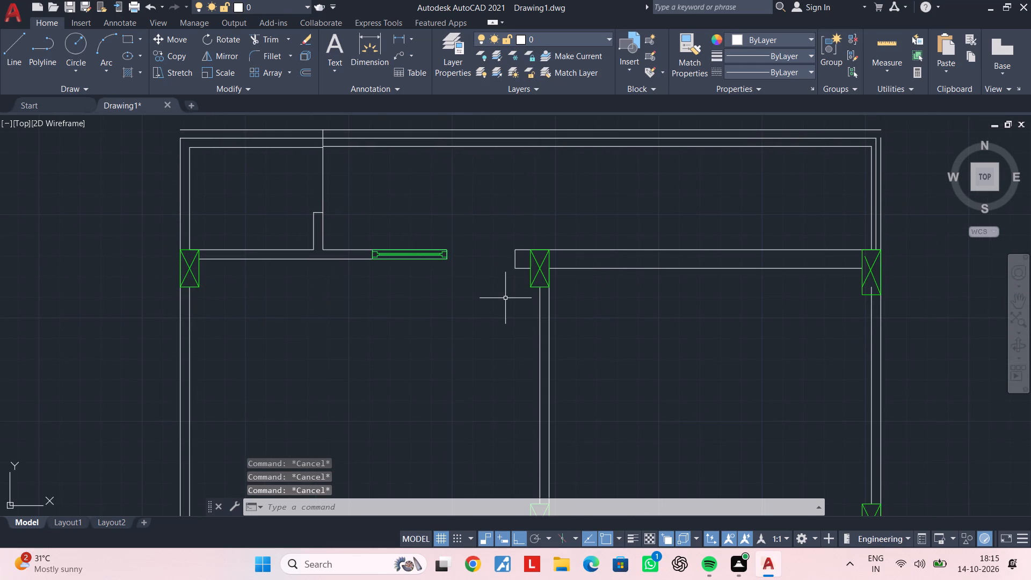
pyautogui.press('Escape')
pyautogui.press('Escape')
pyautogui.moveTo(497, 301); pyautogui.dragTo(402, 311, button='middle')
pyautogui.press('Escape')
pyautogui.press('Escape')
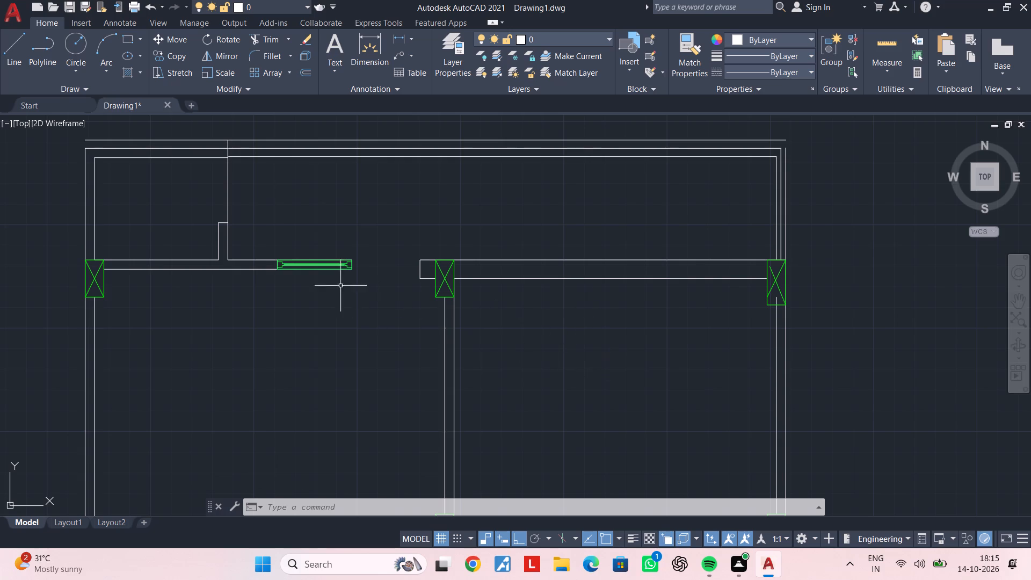
# Copy the complete window from the upper-left room's wall to a free spot just above the segmented lower wall beside the short wall stub.
pyautogui.scroll(1, 285, 270)
pyautogui.click(241, 221)
pyautogui.click(439, 311)
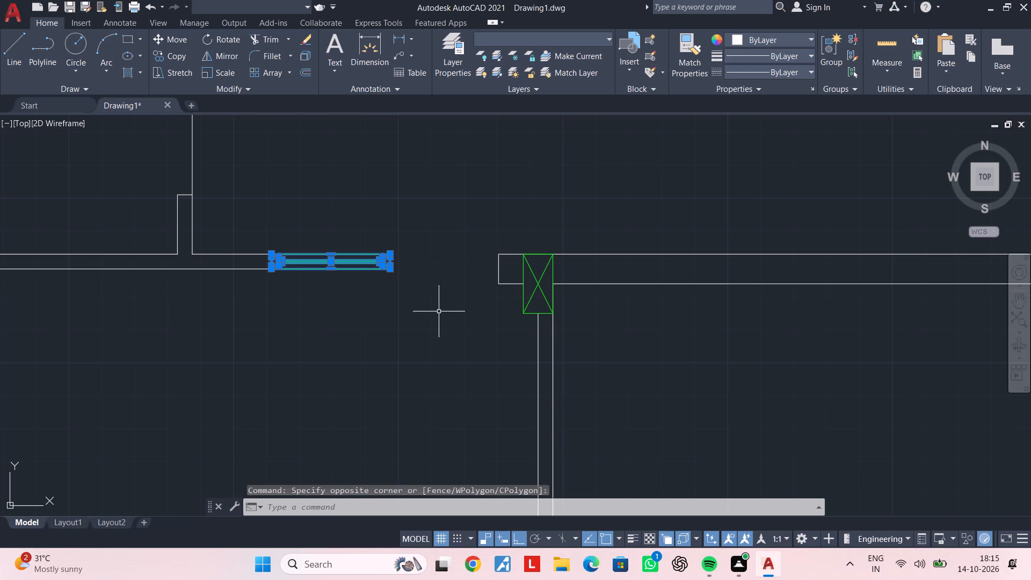
pyautogui.press('Escape')
pyautogui.press('Escape')
pyautogui.click(239, 235)
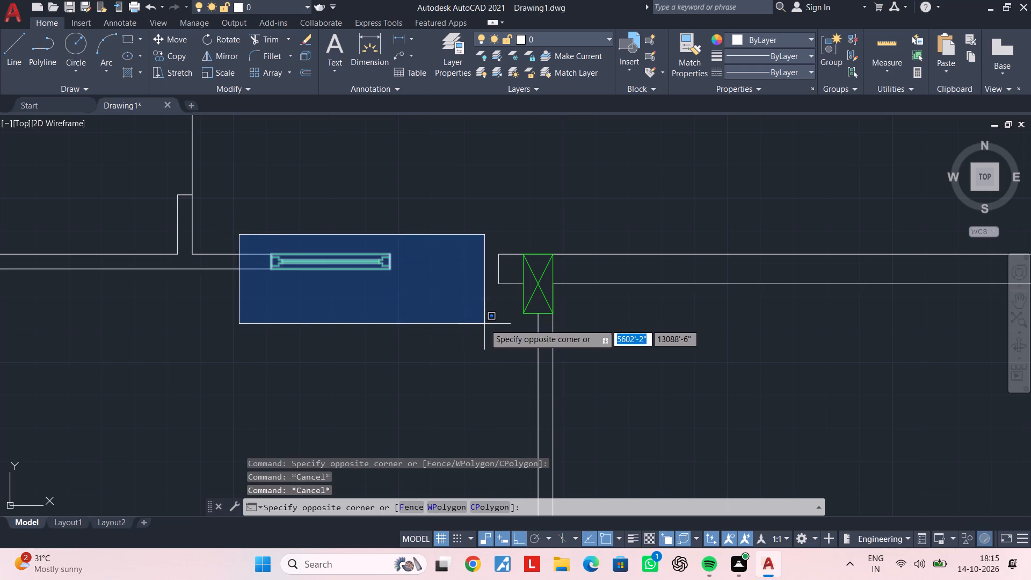
pyautogui.click(421, 318)
pyautogui.write('co')
pyautogui.press('space')
pyautogui.scroll(1, 393, 273)
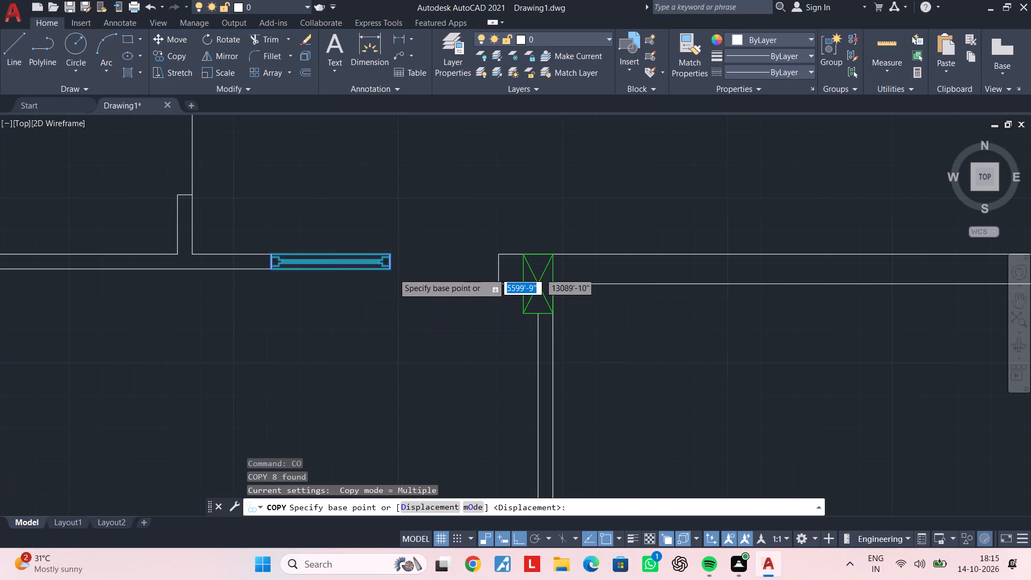
pyautogui.scroll(2, 393, 273)
pyautogui.click(374, 257)
pyautogui.scroll(-6, 435, 320)
pyautogui.moveTo(524, 351); pyautogui.dragTo(432, 180, button='middle')
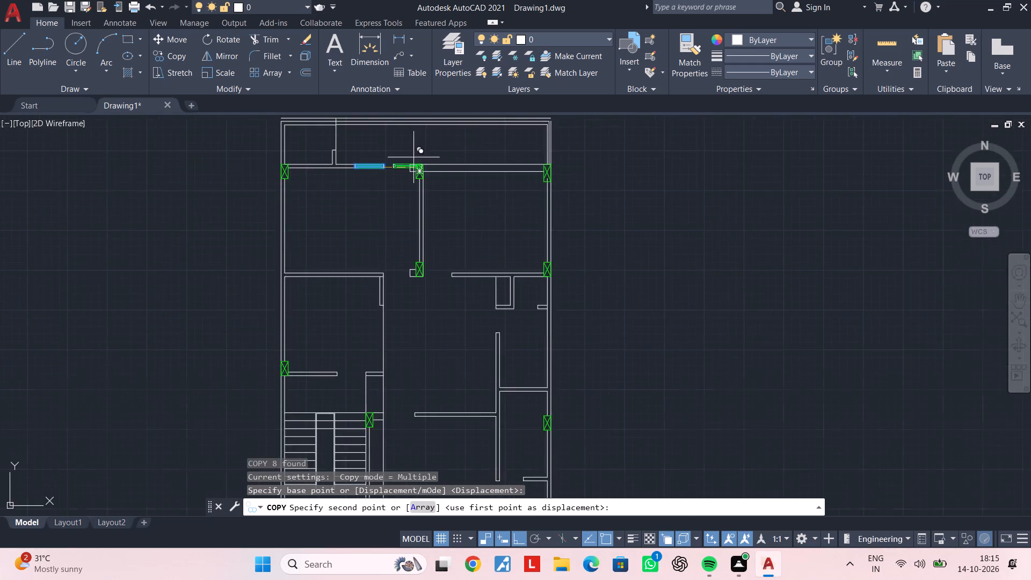
pyautogui.scroll(-1, 497, 317)
pyautogui.moveTo(497, 317); pyautogui.dragTo(473, 158, button='middle')
pyautogui.click(517, 534)
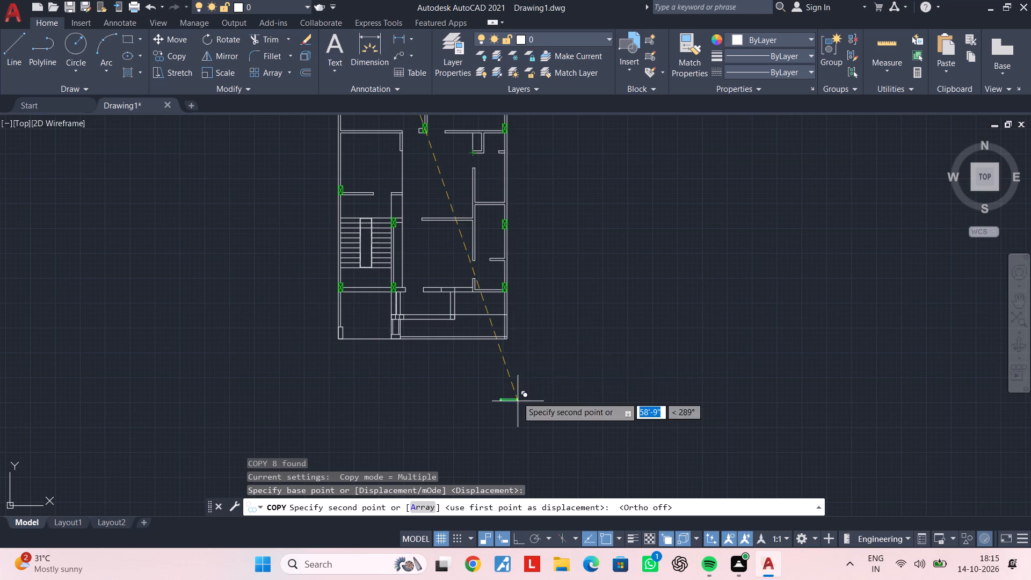
pyautogui.scroll(4, 457, 288)
pyautogui.moveTo(464, 298); pyautogui.dragTo(671, 316, button='middle')
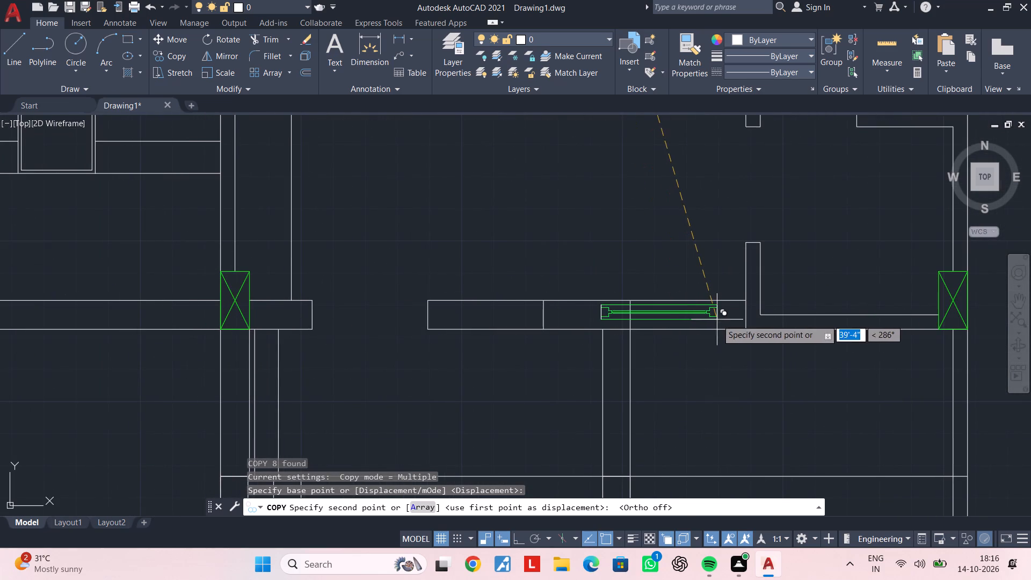
pyautogui.moveTo(717, 320); pyautogui.dragTo(644, 322, button='middle')
pyautogui.scroll(2, 715, 325)
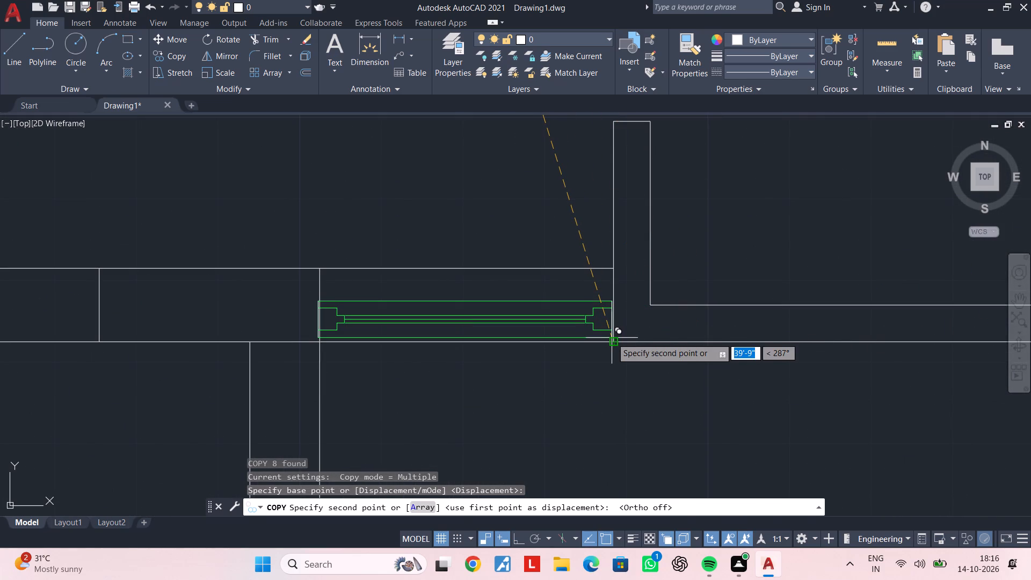
pyautogui.scroll(2, 616, 310)
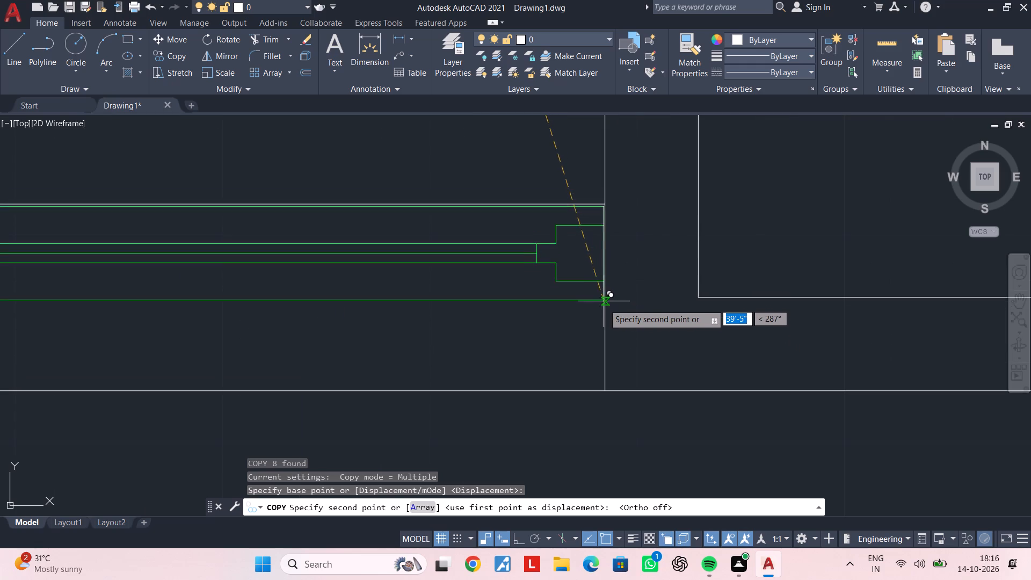
pyautogui.scroll(-2, 605, 317)
pyautogui.moveTo(615, 320); pyautogui.dragTo(701, 330, button='middle')
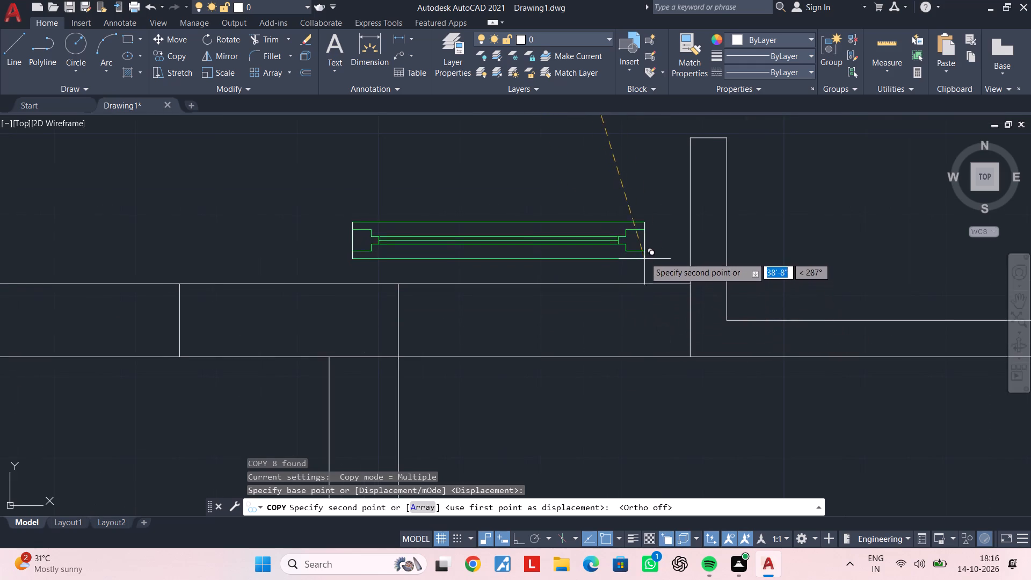
pyautogui.click(644, 251)
pyautogui.press('Escape')
pyautogui.press('Escape')
pyautogui.press('Escape')
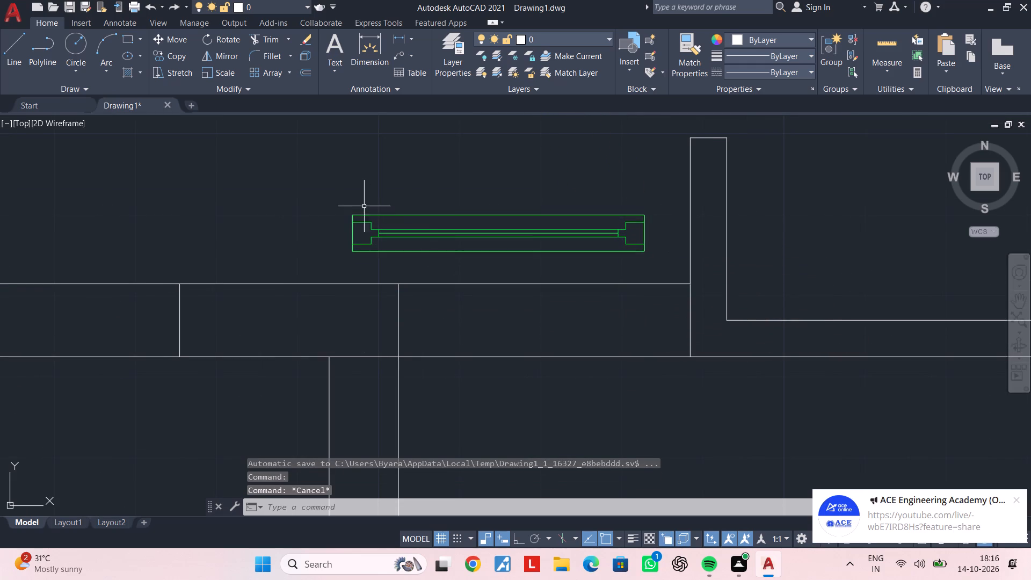
pyautogui.press('Escape')
pyautogui.press('Escape')
# Copy the loose window into the lower wall's right-hand segment, aligning its upper-right corner with the segment's upper-right corner at the wall stub.
pyautogui.click(342, 190)
pyautogui.click(676, 274)
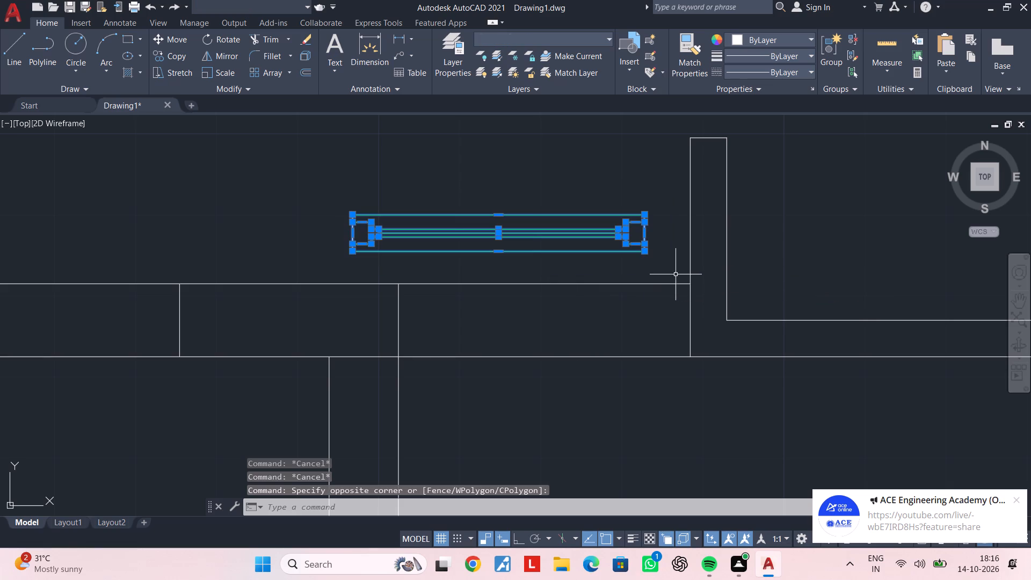
pyautogui.press('c')
pyautogui.write('o')
pyautogui.press('space')
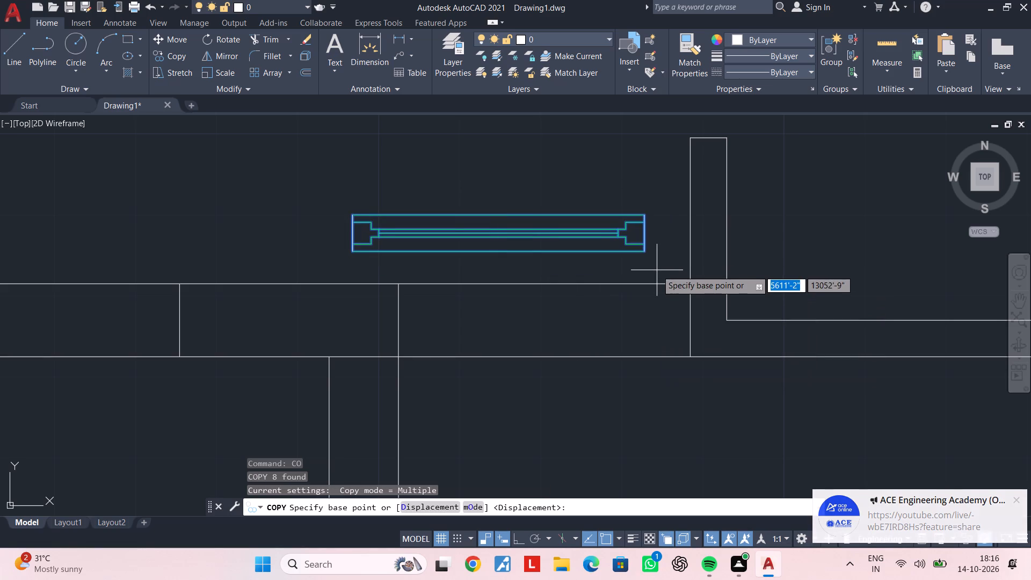
pyautogui.click(641, 215)
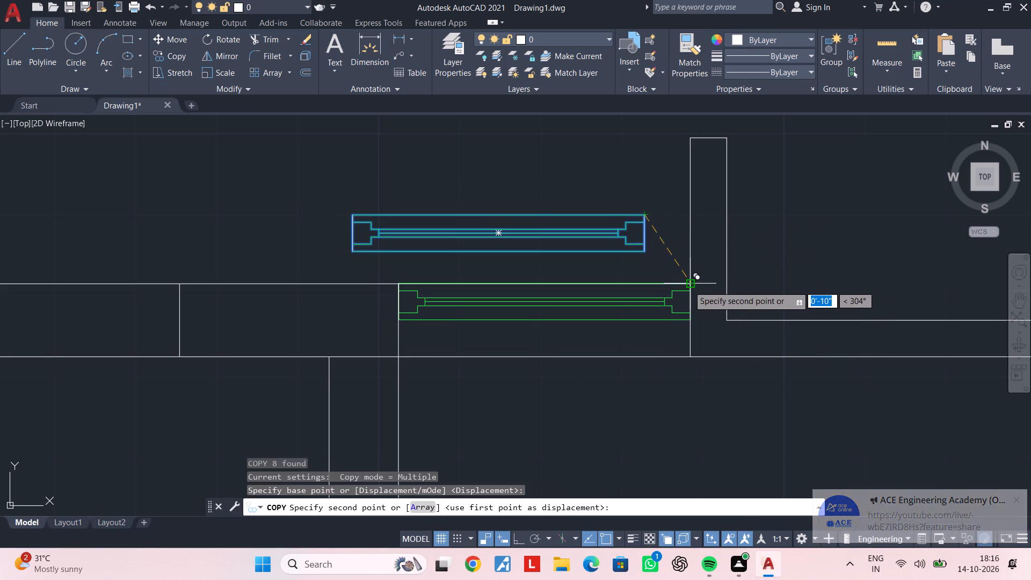
pyautogui.click(688, 286)
pyautogui.press('Escape')
pyautogui.press('Escape')
pyautogui.press('Escape')
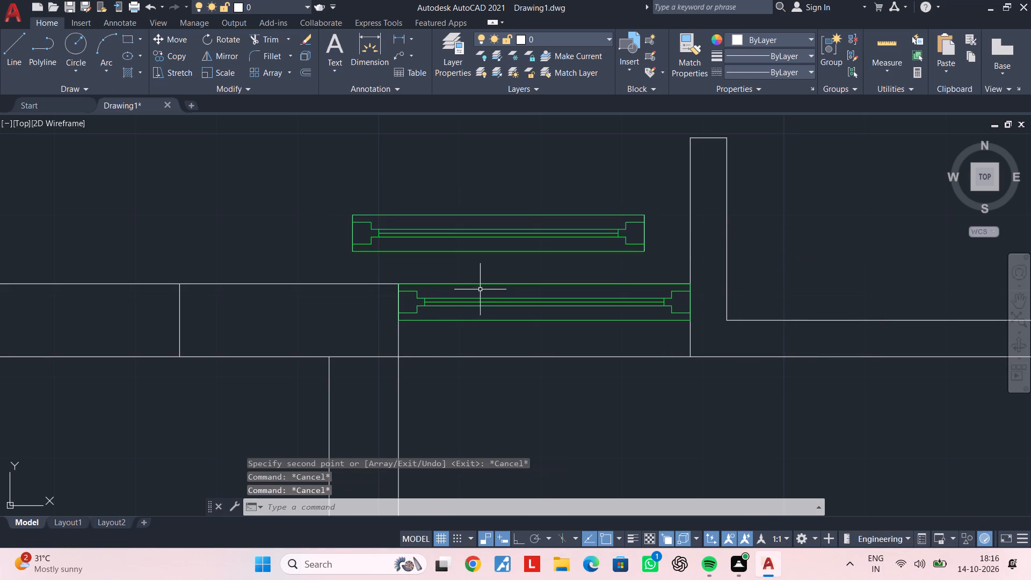
pyautogui.press('Escape')
pyautogui.moveTo(484, 301); pyautogui.dragTo(640, 336, button='middle')
pyautogui.press('Escape')
pyautogui.press('Escape')
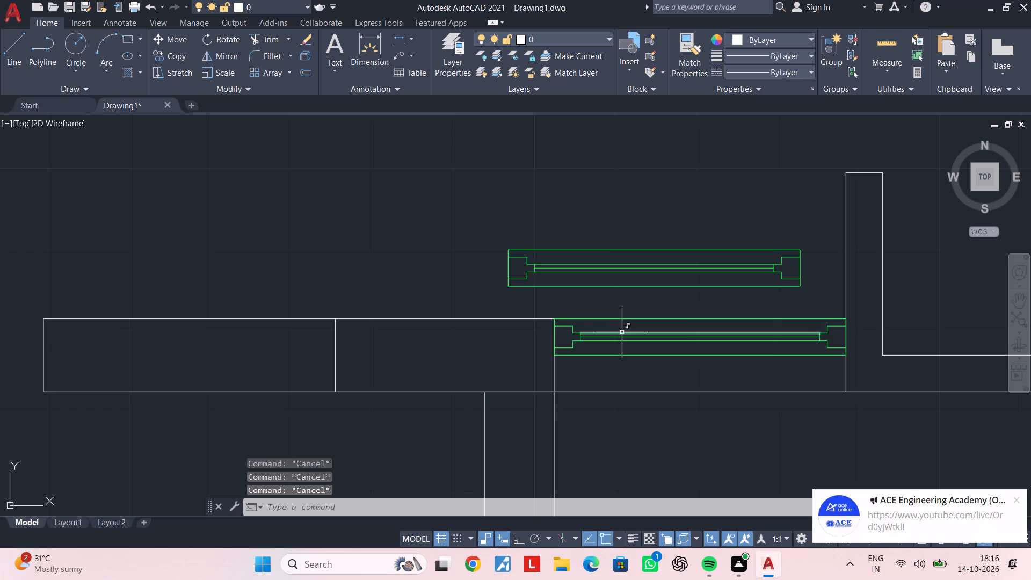
# Copy the loose window into the lower wall's left-hand segment, aligning its upper-right corner with the segment's upper-right corner.
pyautogui.scroll(-2, 606, 332)
pyautogui.moveTo(605, 332); pyautogui.dragTo(689, 339, button='middle')
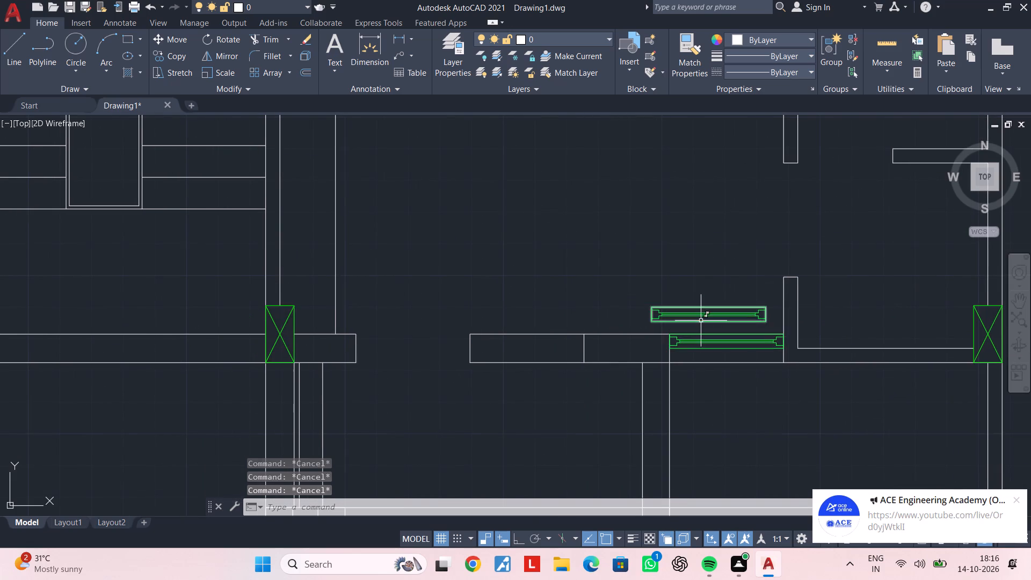
pyautogui.scroll(2, 701, 321)
pyautogui.press('Escape')
pyautogui.click(711, 330)
pyautogui.press('Escape')
pyautogui.click(539, 267)
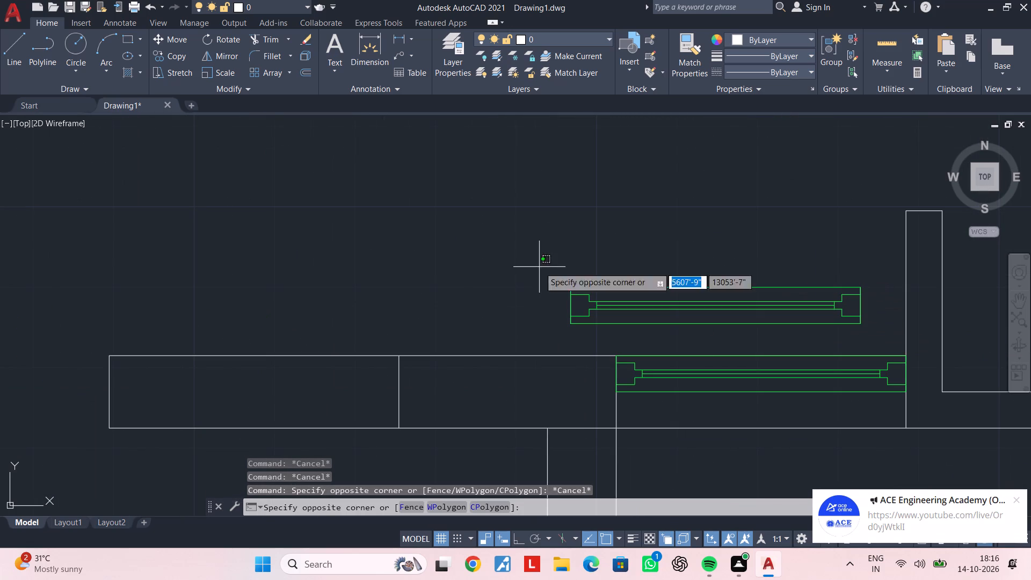
pyautogui.click(872, 337)
pyautogui.write('co')
pyautogui.press('space')
pyautogui.click(863, 288)
pyautogui.moveTo(446, 347); pyautogui.dragTo(644, 346, button='middle')
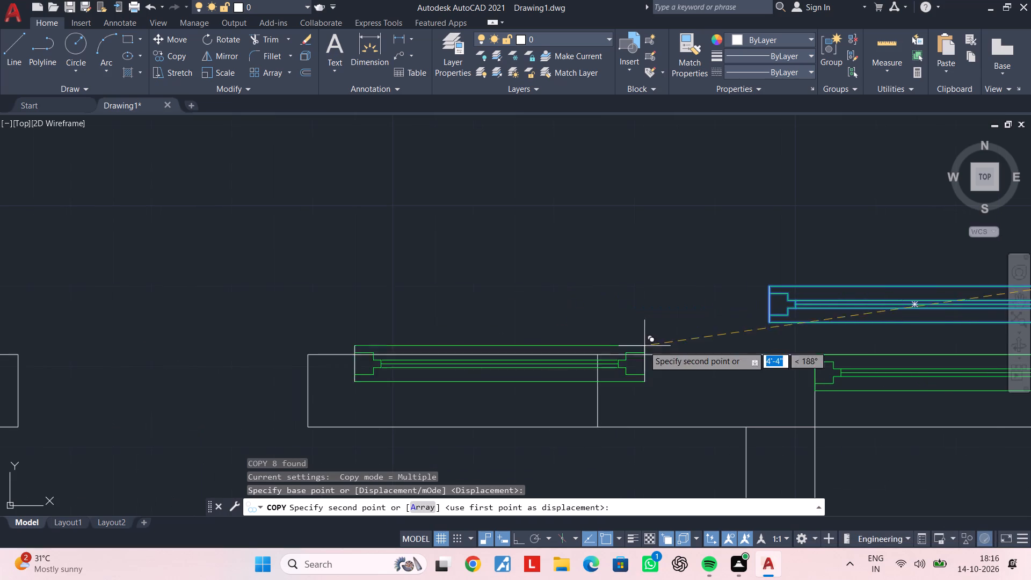
pyautogui.click(601, 355)
pyautogui.scroll(-2, 685, 355)
pyautogui.moveTo(708, 357); pyautogui.dragTo(498, 359, button='middle')
pyautogui.press('Escape')
pyautogui.press('Escape')
pyautogui.press('Escape')
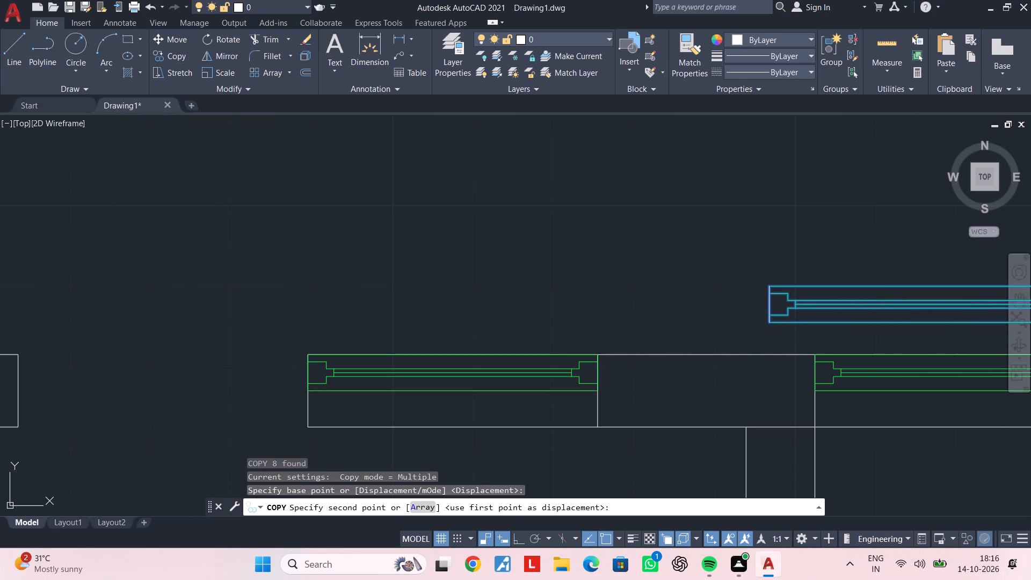
pyautogui.press('Escape')
# Delete the loose window copy floating above the lower wall.
pyautogui.scroll(2, 628, 337)
pyautogui.click(650, 342)
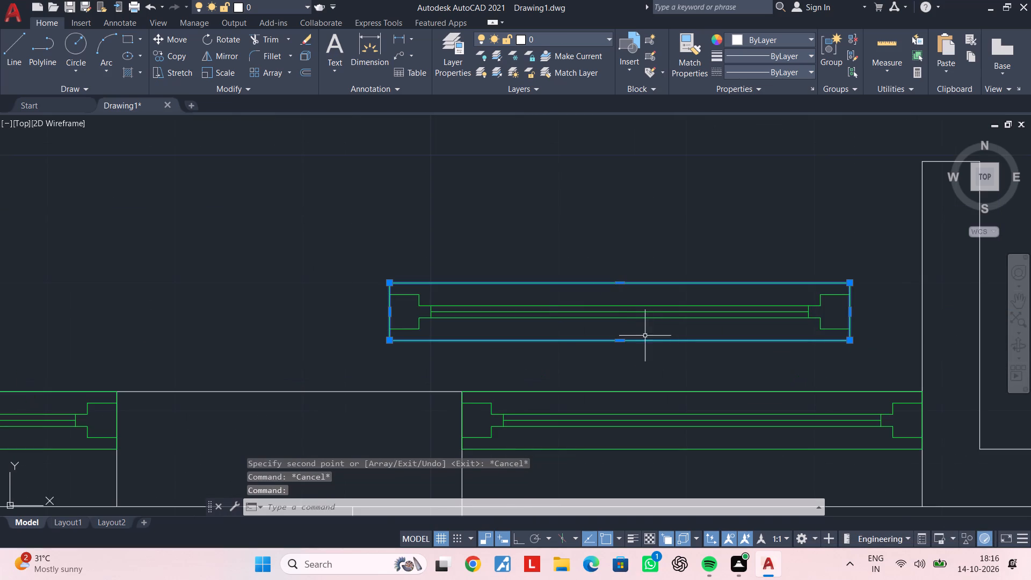
pyautogui.moveTo(663, 367); pyautogui.dragTo(659, 358)
pyautogui.click(525, 224)
pyautogui.moveTo(306, 227); pyautogui.dragTo(314, 230)
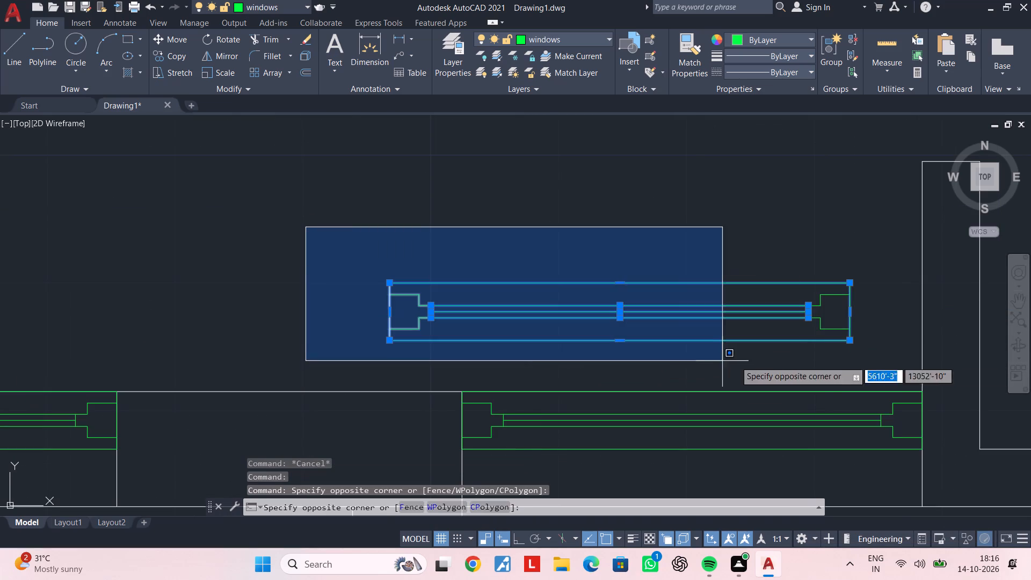
pyautogui.click(865, 360)
pyautogui.press('Delete')
pyautogui.scroll(-2, 831, 361)
pyautogui.moveTo(803, 344); pyautogui.dragTo(753, 319, button='middle')
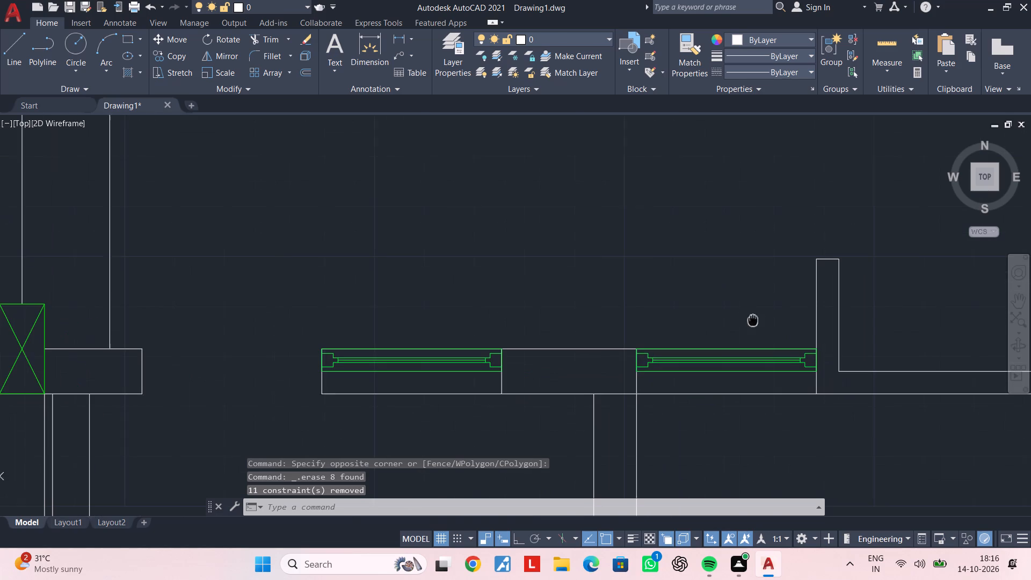
pyautogui.moveTo(753, 319); pyautogui.dragTo(752, 319, button='middle')
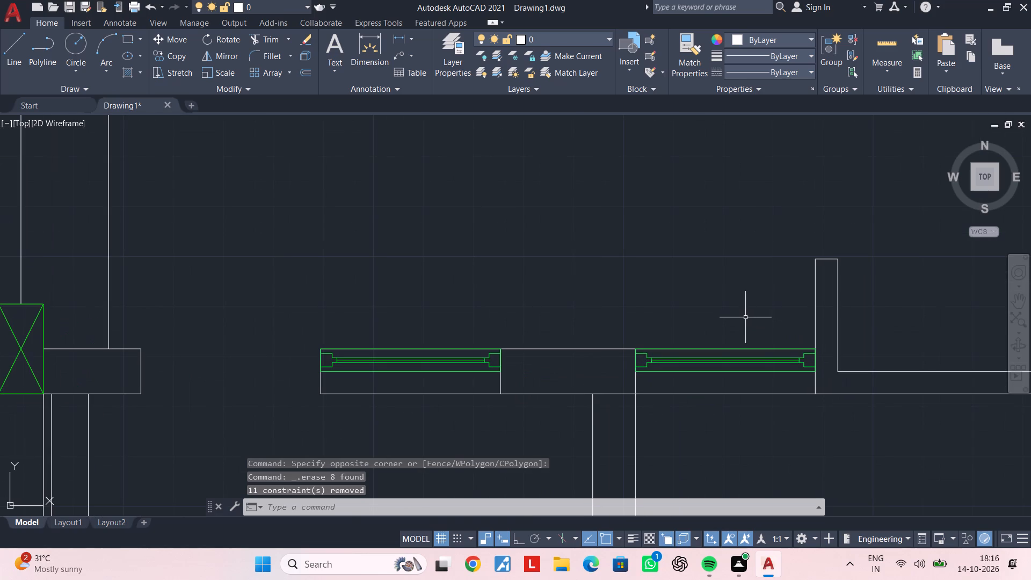
pyautogui.press('Escape')
pyautogui.press('Escape')
pyautogui.press('Escape')
# Survey the floor plan from the lower wall up to the top rooms for wall segments still lacking a window.
pyautogui.scroll(-2, 745, 317)
pyautogui.moveTo(745, 317); pyautogui.dragTo(719, 382, button='middle')
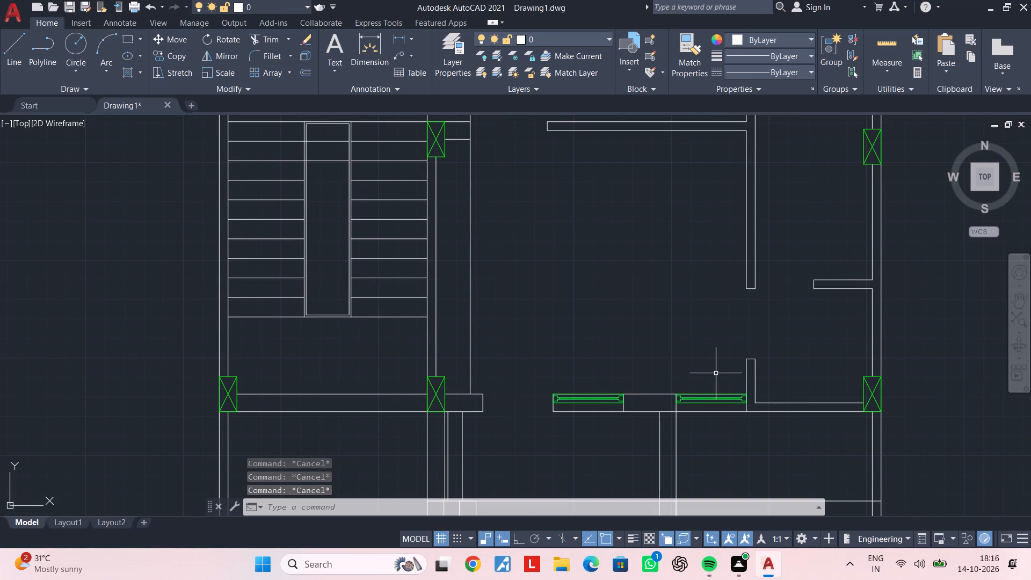
pyautogui.scroll(4, 681, 402)
pyautogui.scroll(-3, 681, 409)
pyautogui.moveTo(681, 409); pyautogui.dragTo(680, 393, button='middle')
pyautogui.scroll(-2, 647, 314)
pyautogui.moveTo(647, 314); pyautogui.dragTo(637, 376, button='middle')
pyautogui.moveTo(635, 335); pyautogui.dragTo(633, 350, button='middle')
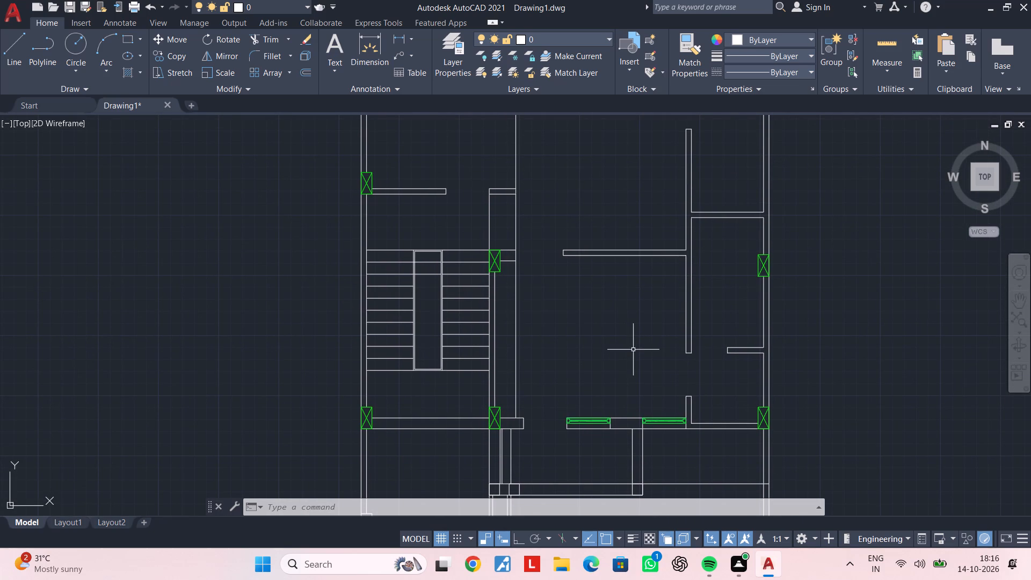
pyautogui.scroll(-1, 633, 350)
pyautogui.moveTo(633, 350); pyautogui.dragTo(630, 426, button='middle')
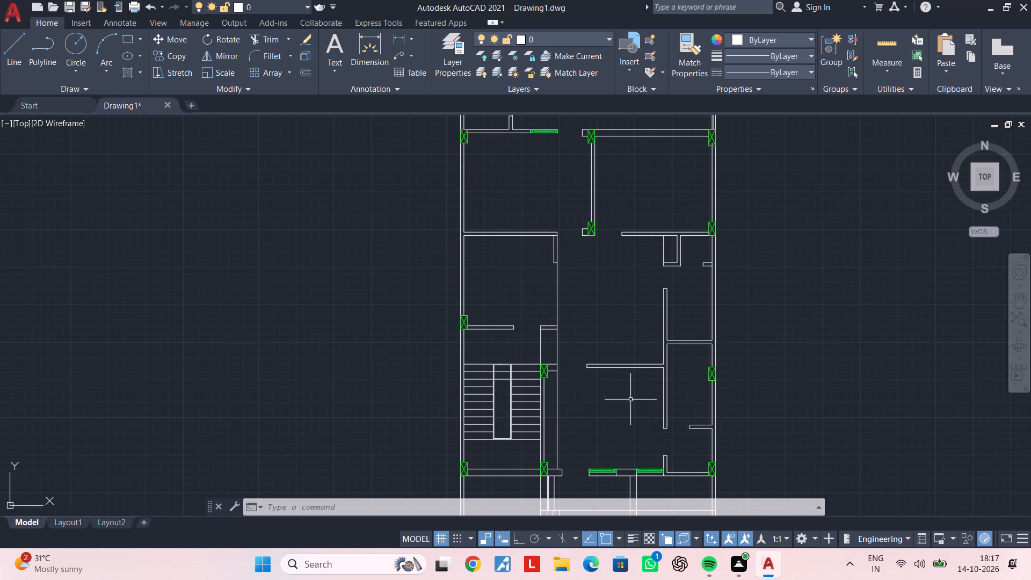
pyautogui.scroll(-1, 514, 314)
pyautogui.moveTo(533, 313); pyautogui.dragTo(534, 373, button='middle')
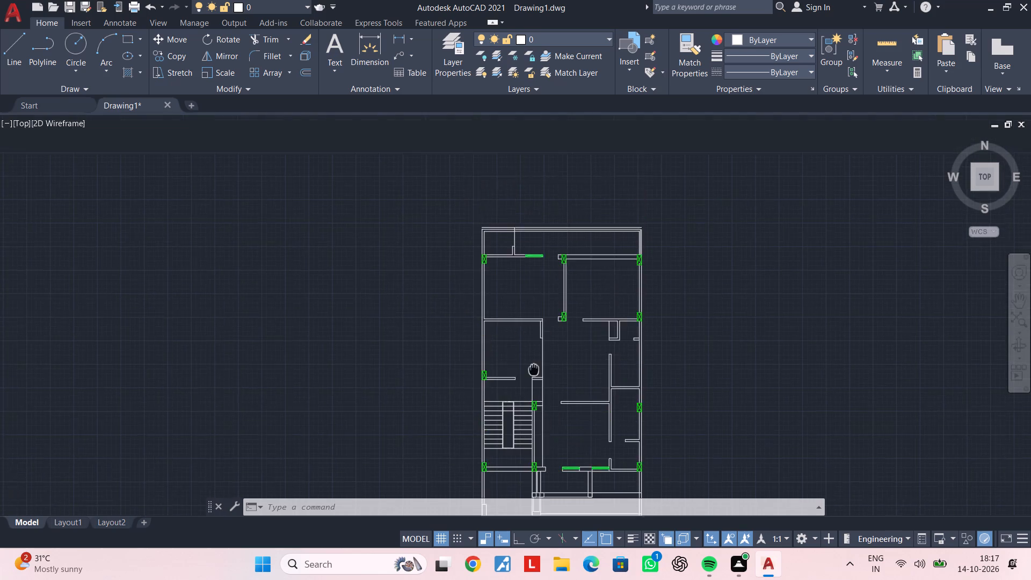
pyautogui.moveTo(534, 373); pyautogui.dragTo(533, 379, button='middle')
# Copy the complete window from the upper-left room's wall to a free spot just above the short wall beside the column above the staircase.
pyautogui.scroll(5, 532, 258)
pyautogui.click(447, 244)
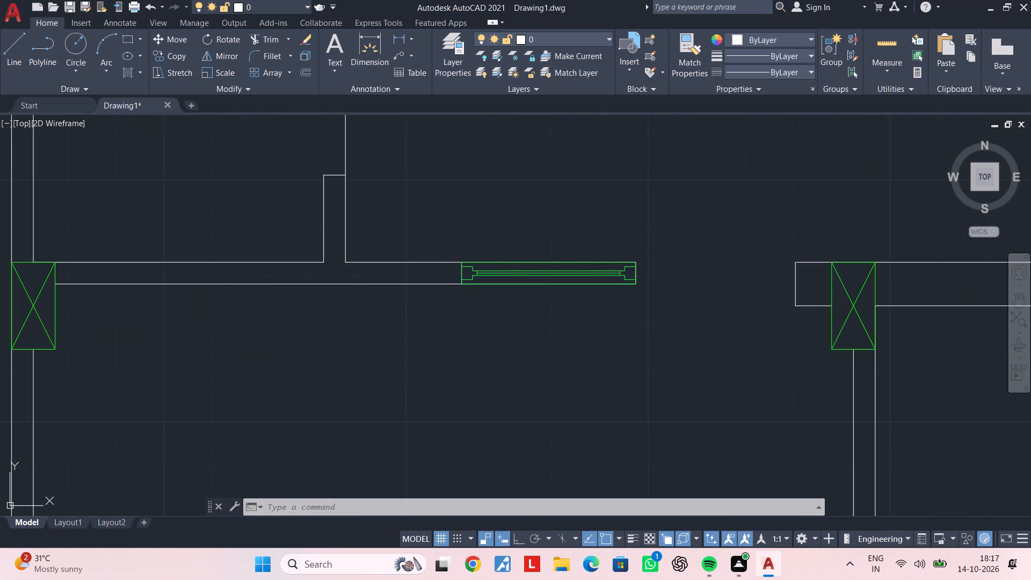
pyautogui.click(665, 318)
pyautogui.press('c')
pyautogui.press('o')
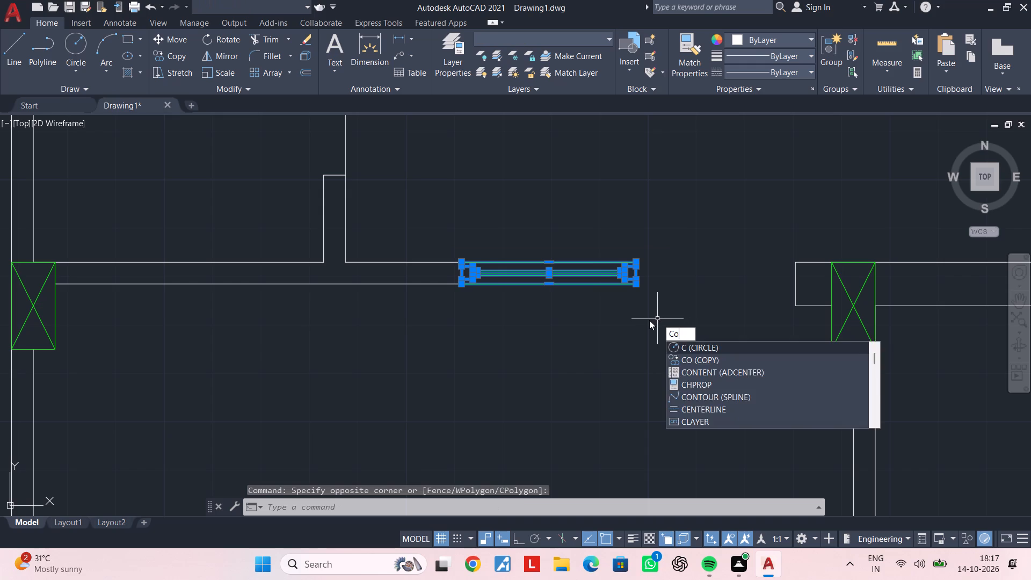
pyautogui.press('space')
pyautogui.click(636, 288)
pyautogui.scroll(-4, 603, 332)
pyautogui.moveTo(601, 336); pyautogui.dragTo(630, 269, button='middle')
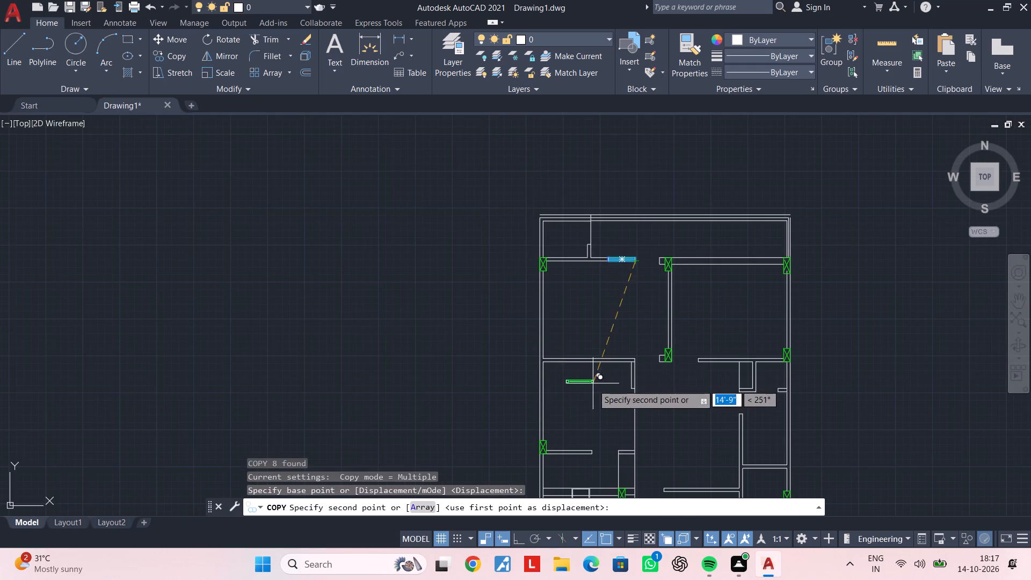
pyautogui.moveTo(593, 383); pyautogui.dragTo(580, 264, button='middle')
pyautogui.scroll(4, 564, 331)
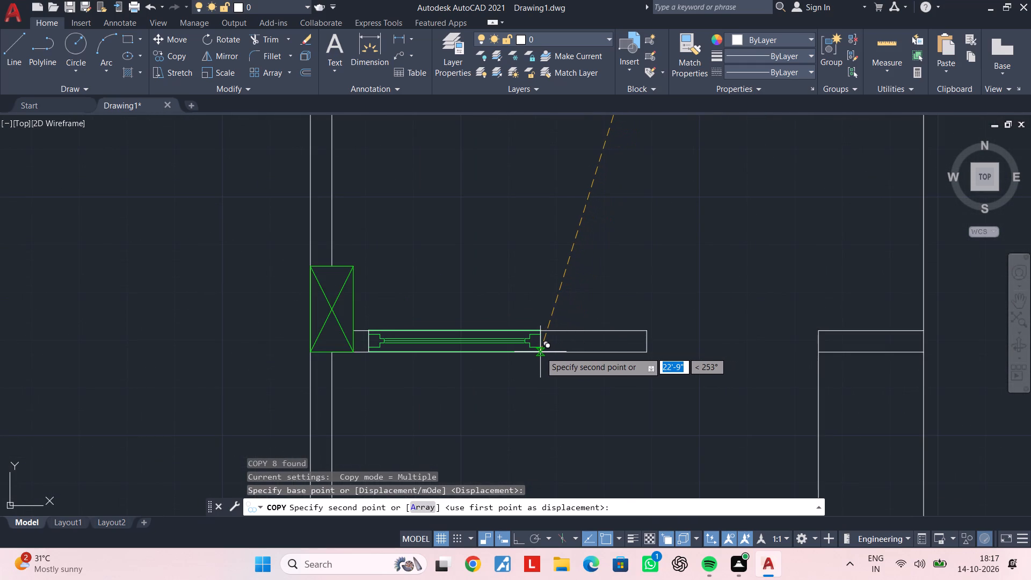
pyautogui.scroll(2, 540, 352)
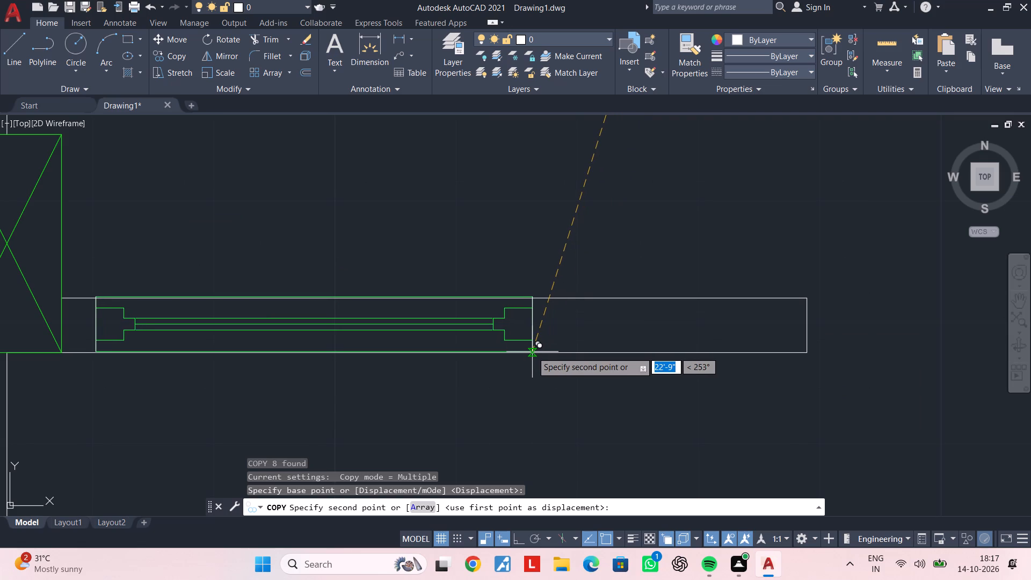
pyautogui.moveTo(532, 352); pyautogui.dragTo(604, 359, button='middle')
pyautogui.click(627, 280)
pyautogui.press('Escape')
pyautogui.moveTo(649, 286); pyautogui.dragTo(677, 287, button='middle')
pyautogui.press('Escape')
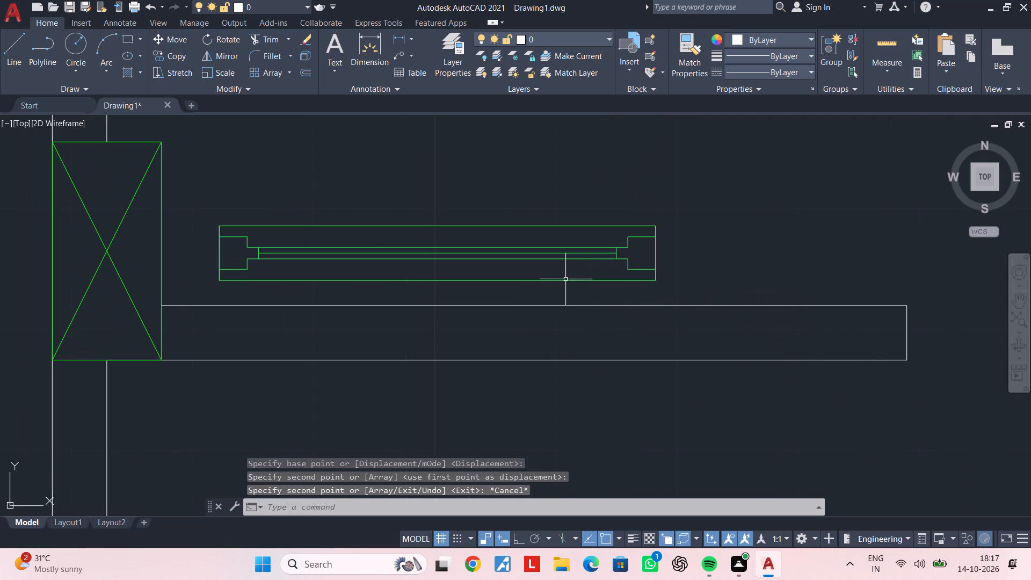
pyautogui.press('Escape')
# Copy the loose window into the short wall above the staircase, aligning its lower-left corner with the column's lower-right corner.
pyautogui.click(209, 216)
pyautogui.click(677, 292)
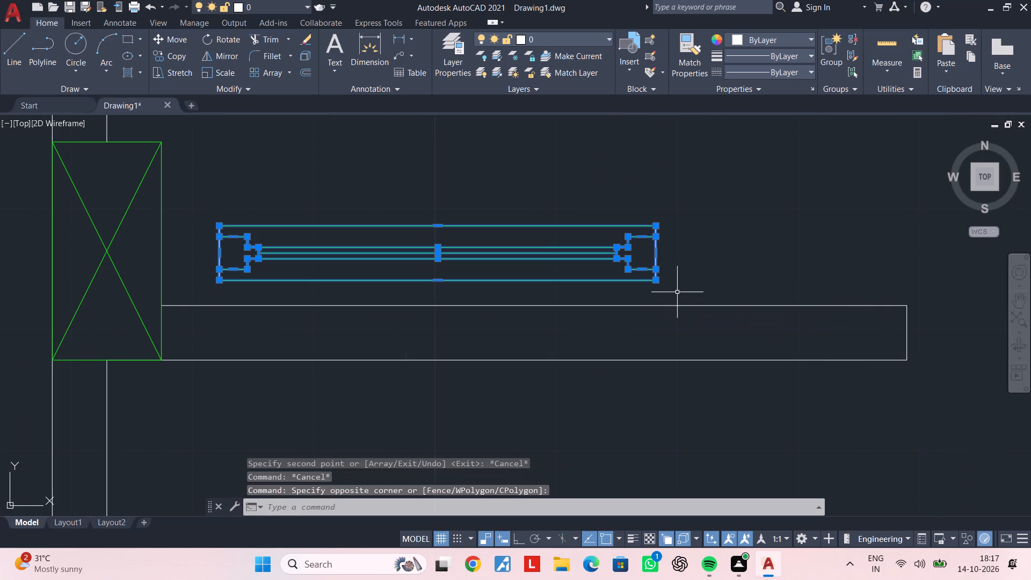
pyautogui.write('co')
pyautogui.press('space')
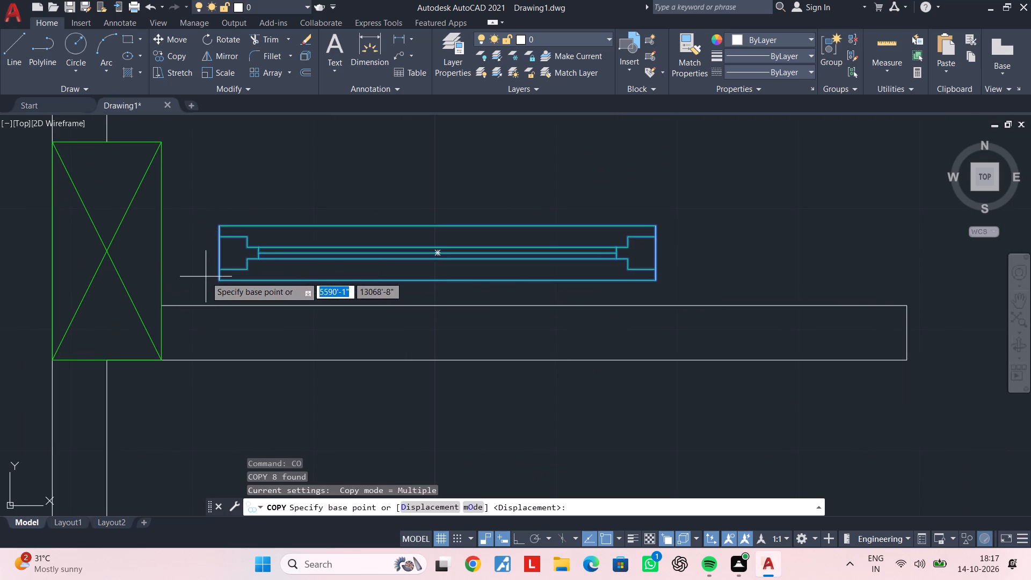
pyautogui.click(221, 279)
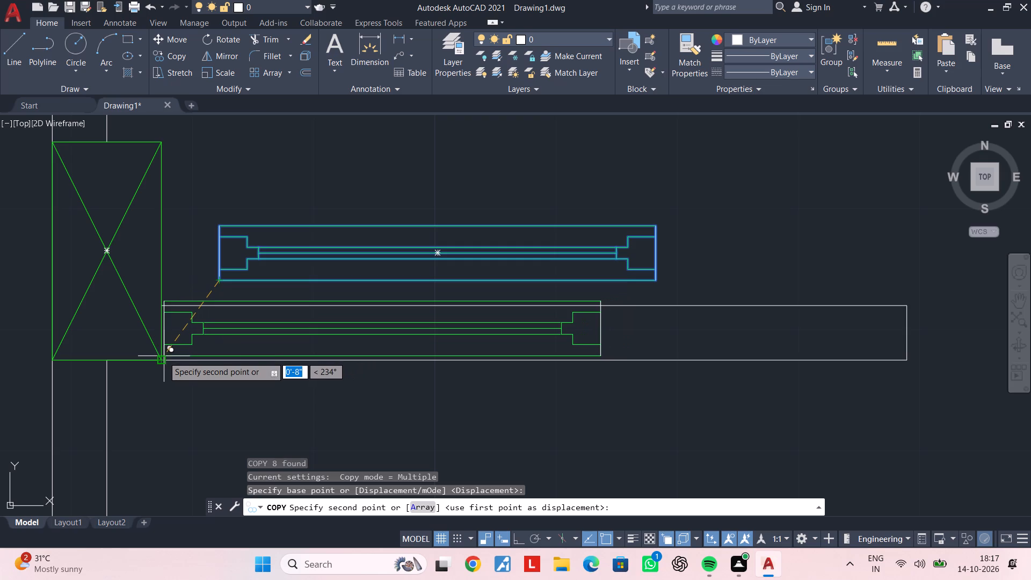
pyautogui.click(163, 357)
pyautogui.press('Escape')
pyautogui.press('Escape')
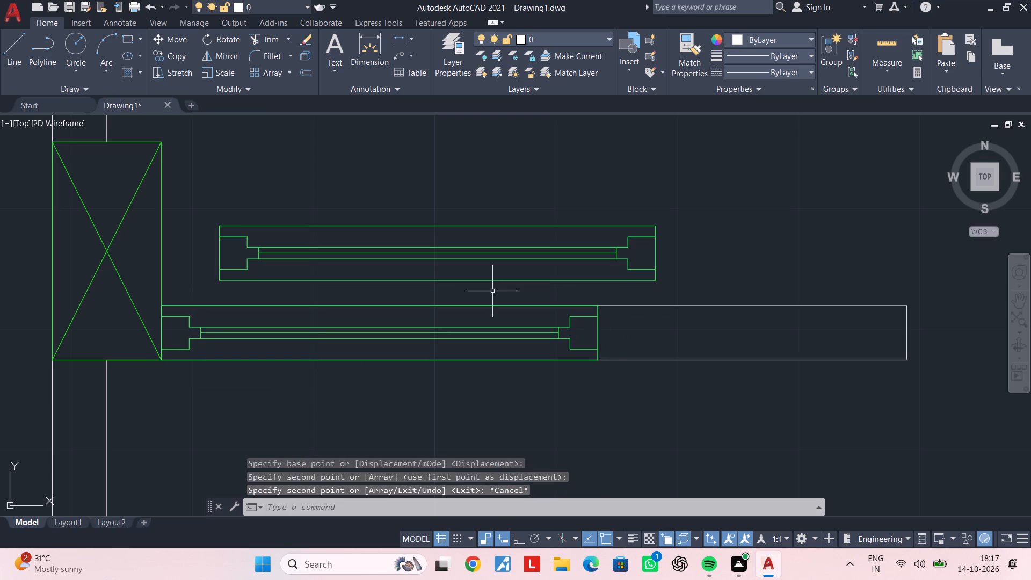
pyautogui.press('Escape')
pyautogui.press('Escape')
# Delete all parts of the loose window copy floating above the short wall, including both end frames.
pyautogui.click(544, 286)
pyautogui.click(469, 213)
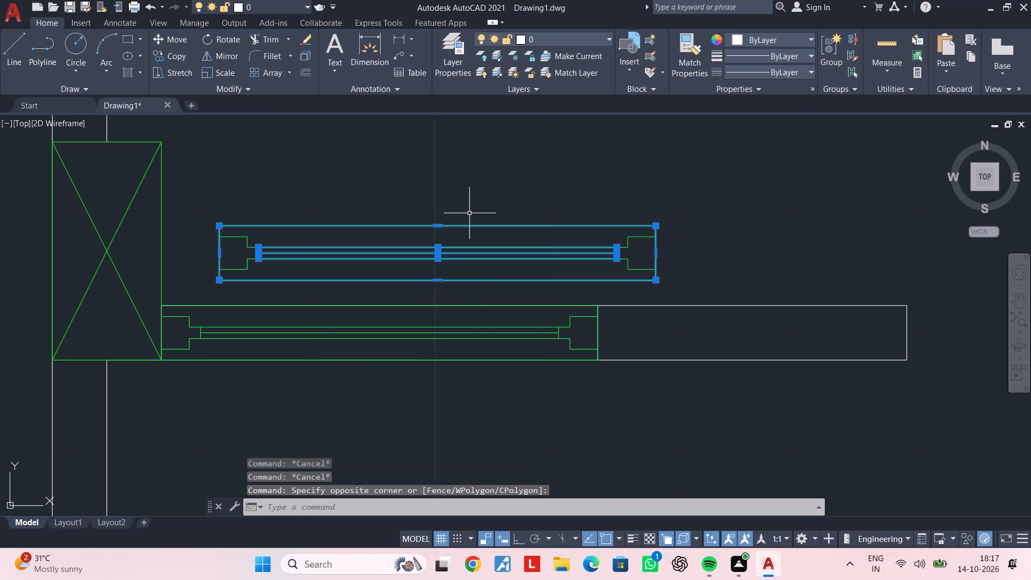
pyautogui.press('Delete')
pyautogui.click(677, 202)
pyautogui.click(613, 271)
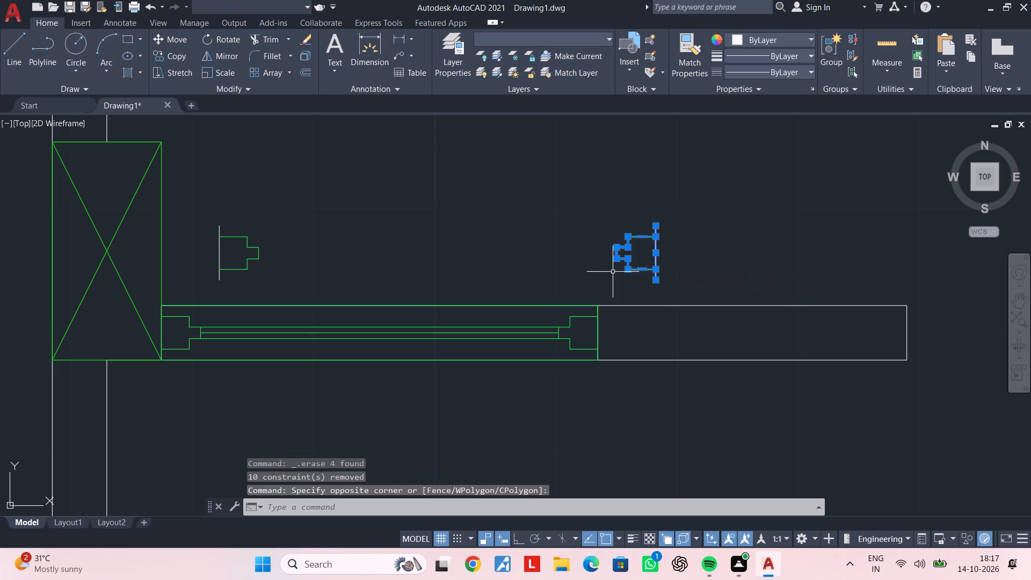
pyautogui.press('Delete')
pyautogui.click(280, 216)
pyautogui.click(182, 273)
pyautogui.press('Delete')
# Copy the complete window from the upper-left room's wall, based at its lower-right corner, toward the upper-right room's top wall.
pyautogui.scroll(-2, 395, 272)
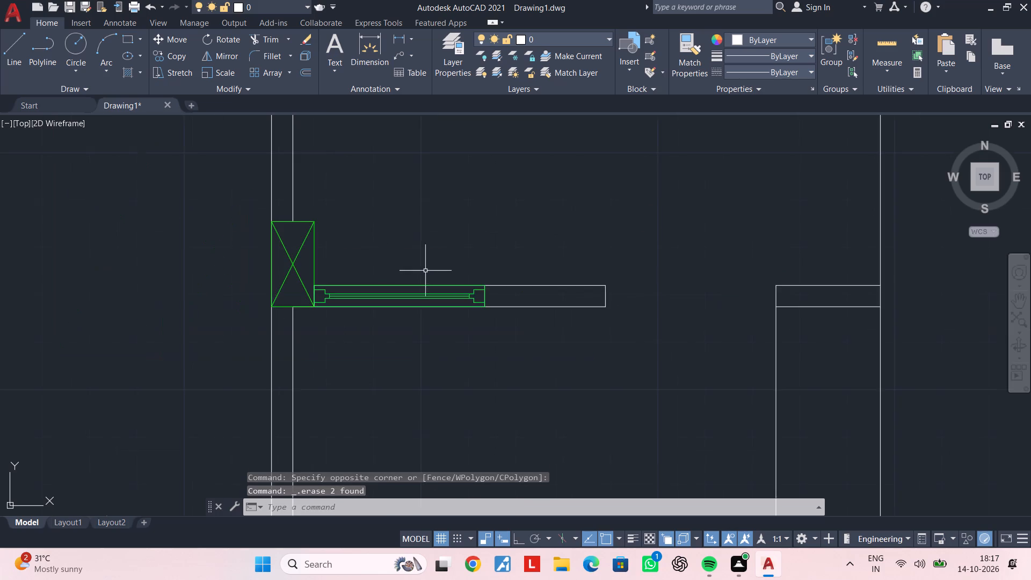
pyautogui.moveTo(438, 267); pyautogui.dragTo(392, 267, button='middle')
pyautogui.press('Escape')
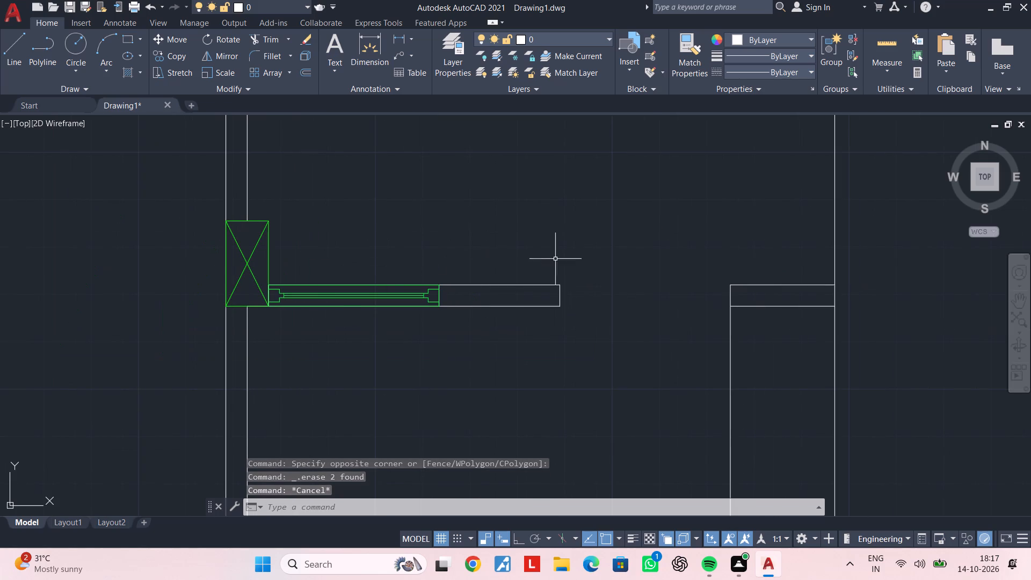
pyautogui.scroll(-2, 555, 259)
pyautogui.moveTo(555, 259); pyautogui.dragTo(449, 285, button='middle')
pyautogui.press('Escape')
pyautogui.press('Escape')
pyautogui.press('Escape')
pyautogui.press('Escape')
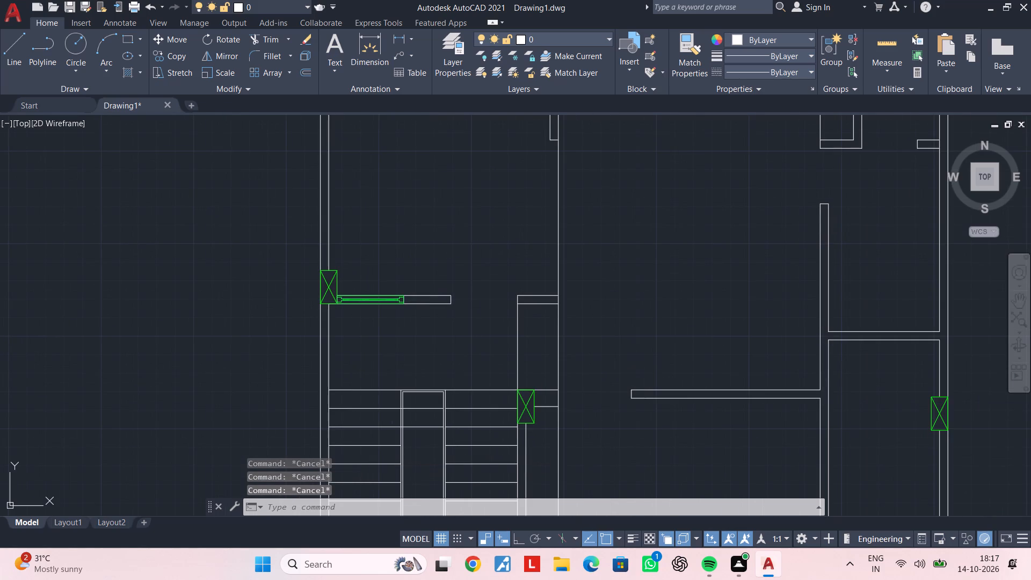
pyautogui.moveTo(490, 255); pyautogui.dragTo(387, 318, button='middle')
pyautogui.scroll(-1, 488, 299)
pyautogui.moveTo(487, 298); pyautogui.dragTo(406, 331, button='middle')
pyautogui.moveTo(510, 231); pyautogui.dragTo(397, 359, button='middle')
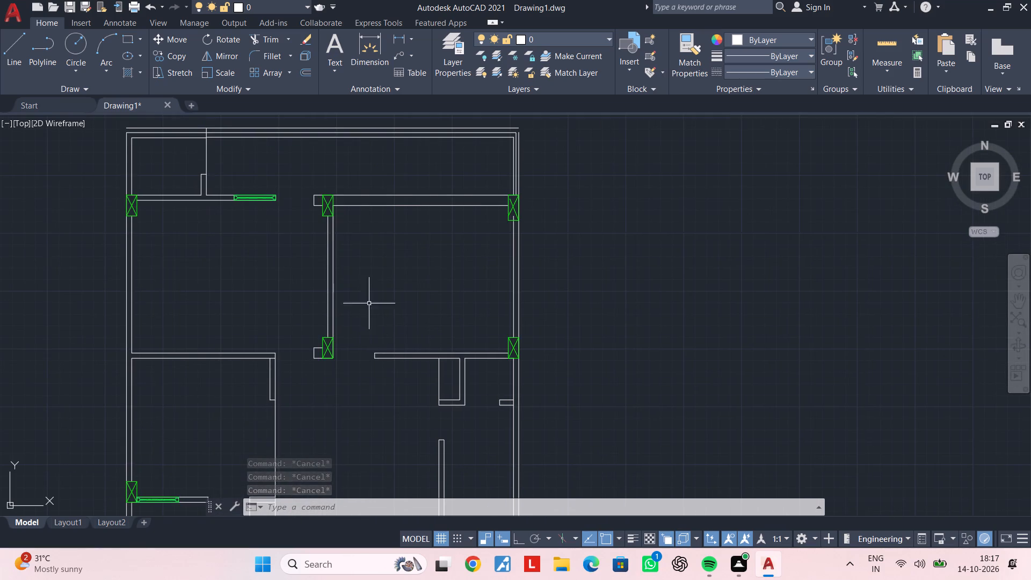
pyautogui.moveTo(340, 239); pyautogui.dragTo(342, 284, button='middle')
pyautogui.scroll(2, 249, 264)
pyautogui.click(193, 190)
pyautogui.click(327, 235)
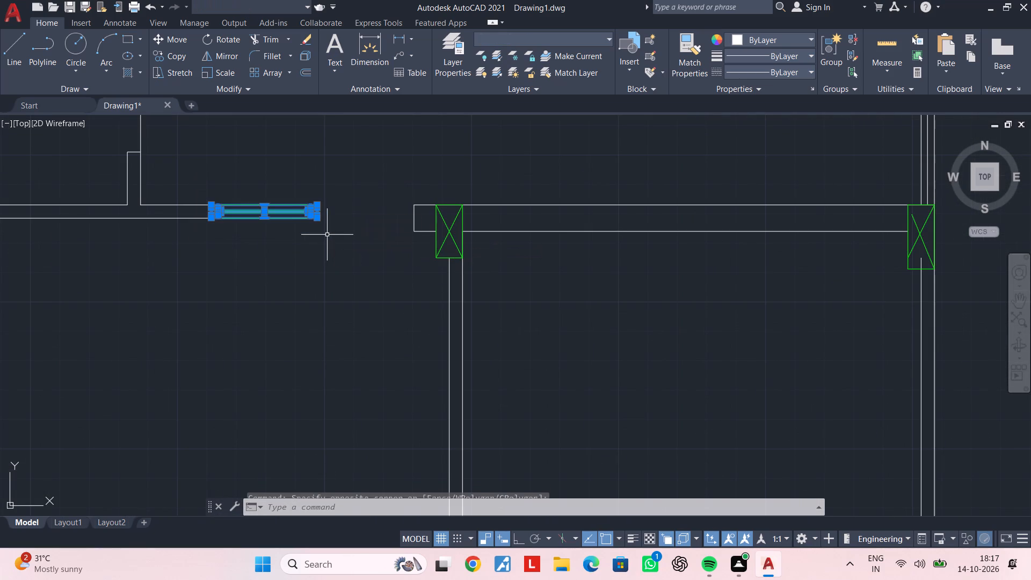
pyautogui.write('co')
pyautogui.press('space')
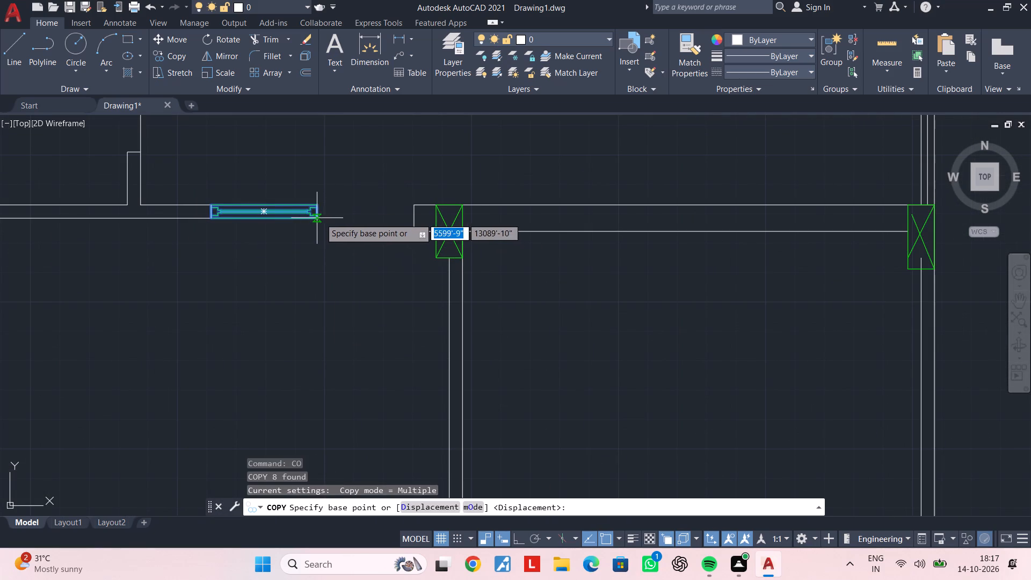
pyautogui.click(320, 218)
pyautogui.moveTo(614, 227); pyautogui.dragTo(449, 235, button='middle')
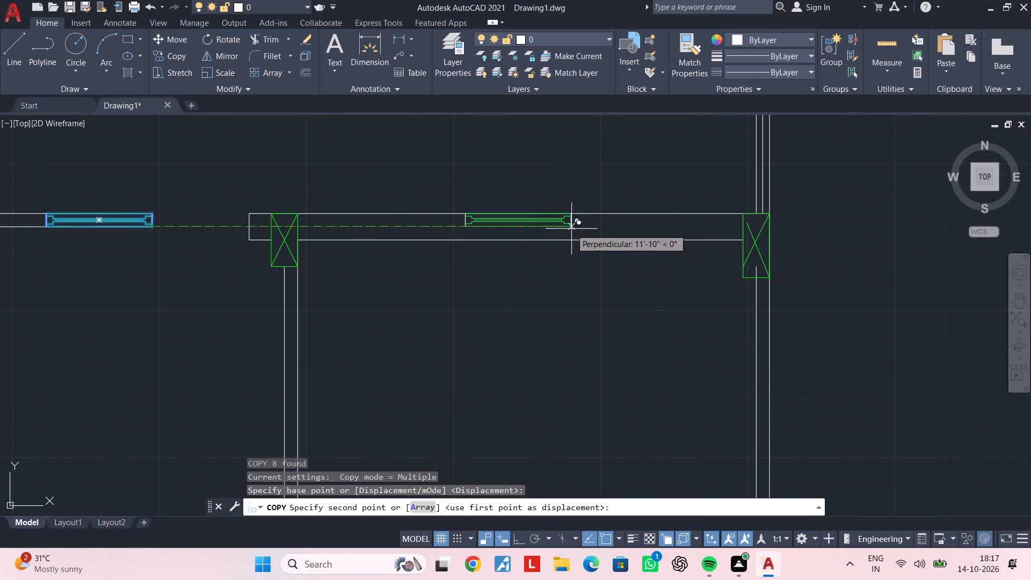
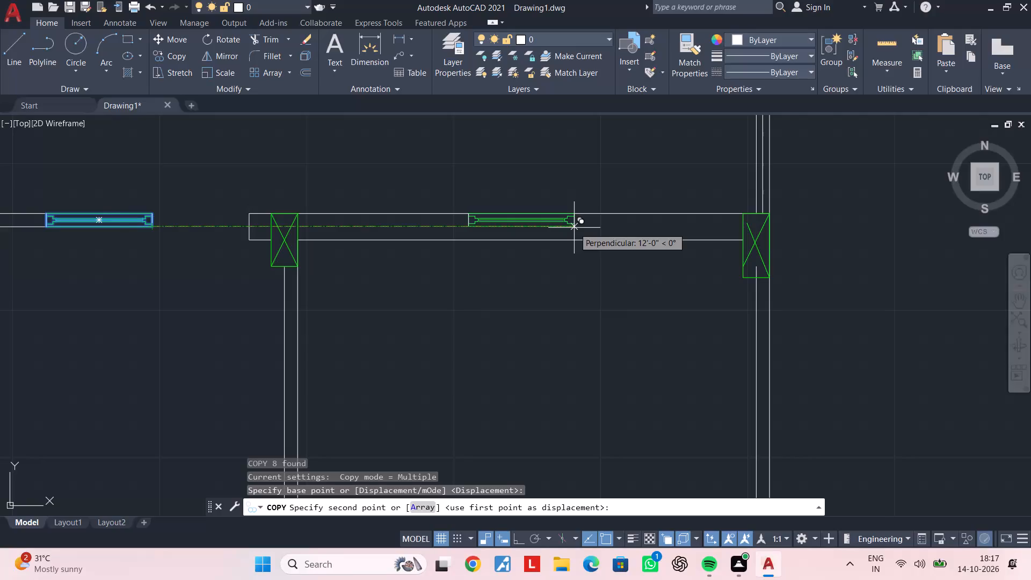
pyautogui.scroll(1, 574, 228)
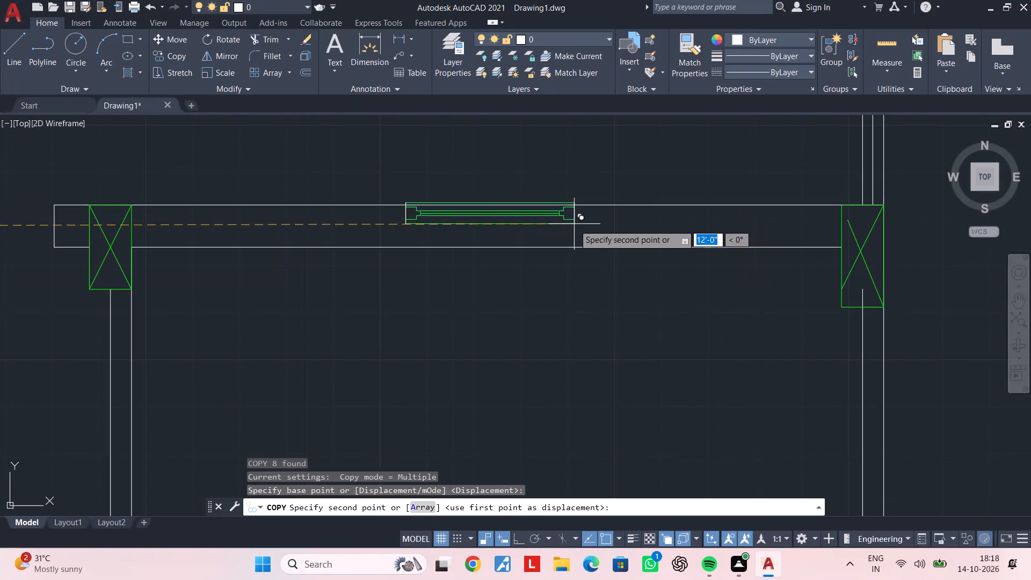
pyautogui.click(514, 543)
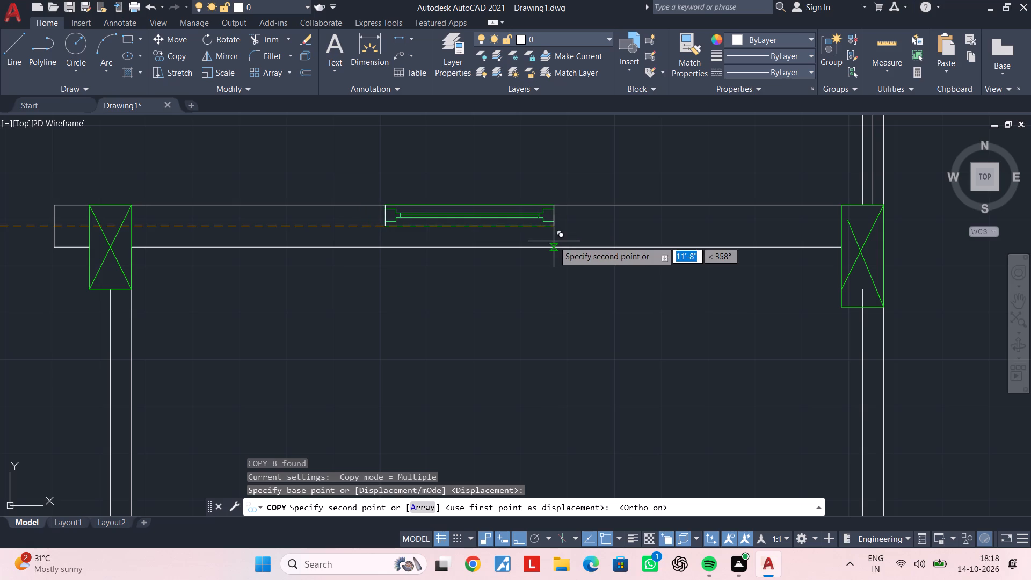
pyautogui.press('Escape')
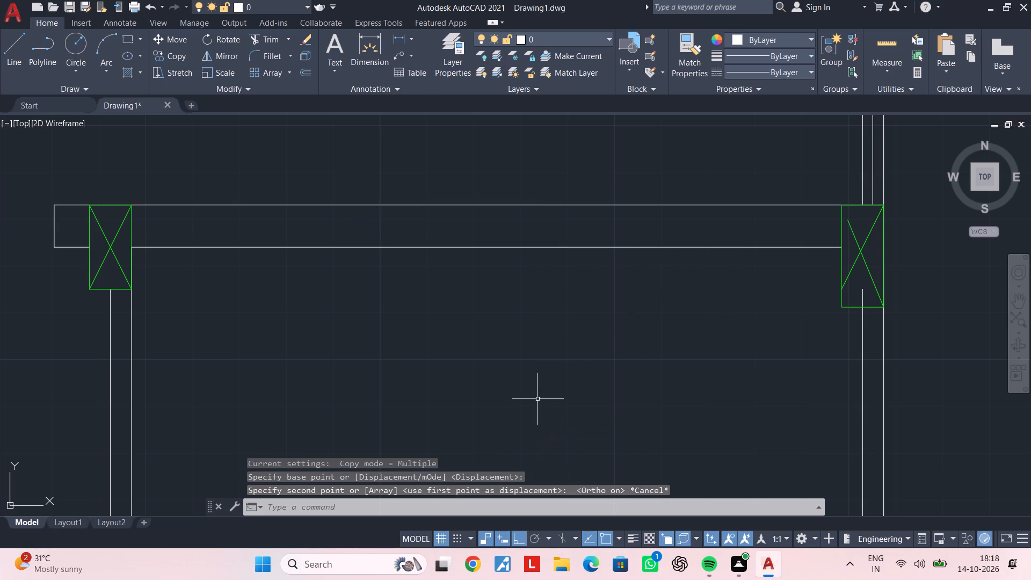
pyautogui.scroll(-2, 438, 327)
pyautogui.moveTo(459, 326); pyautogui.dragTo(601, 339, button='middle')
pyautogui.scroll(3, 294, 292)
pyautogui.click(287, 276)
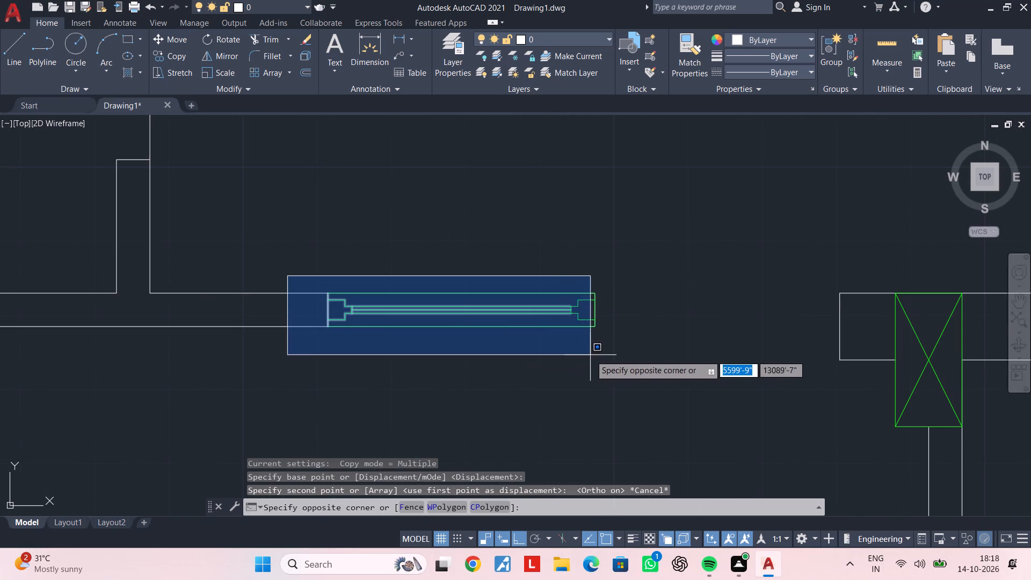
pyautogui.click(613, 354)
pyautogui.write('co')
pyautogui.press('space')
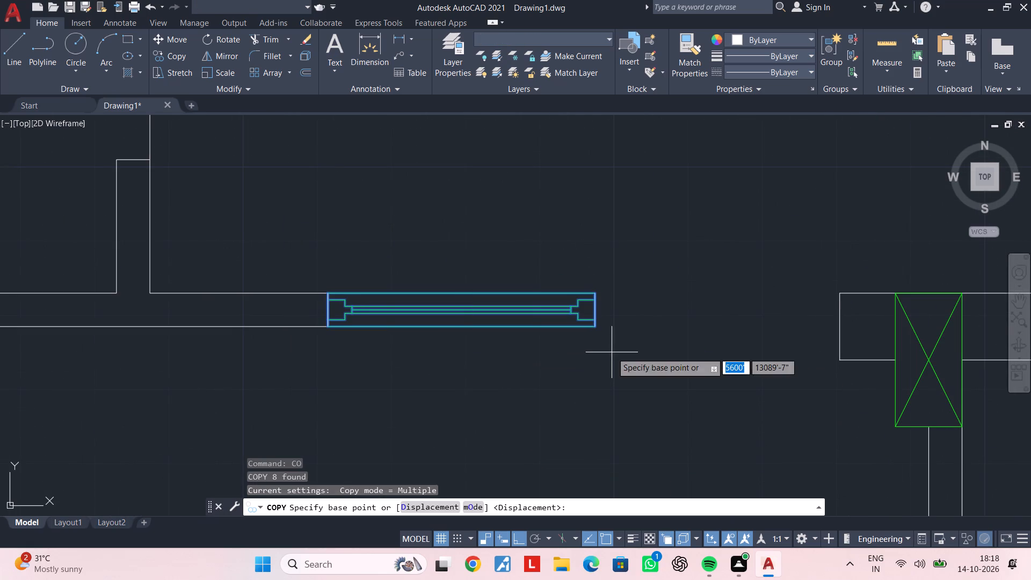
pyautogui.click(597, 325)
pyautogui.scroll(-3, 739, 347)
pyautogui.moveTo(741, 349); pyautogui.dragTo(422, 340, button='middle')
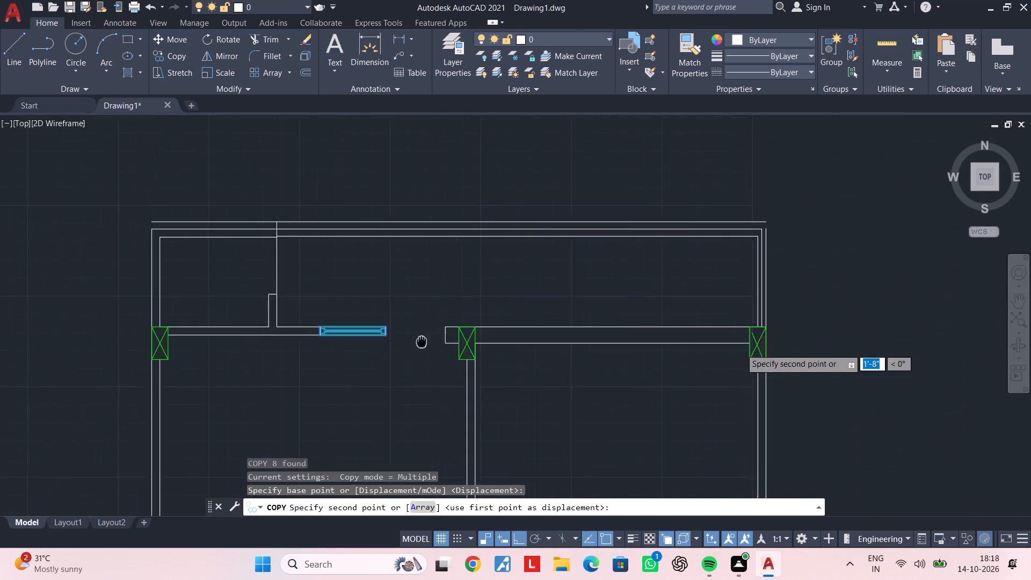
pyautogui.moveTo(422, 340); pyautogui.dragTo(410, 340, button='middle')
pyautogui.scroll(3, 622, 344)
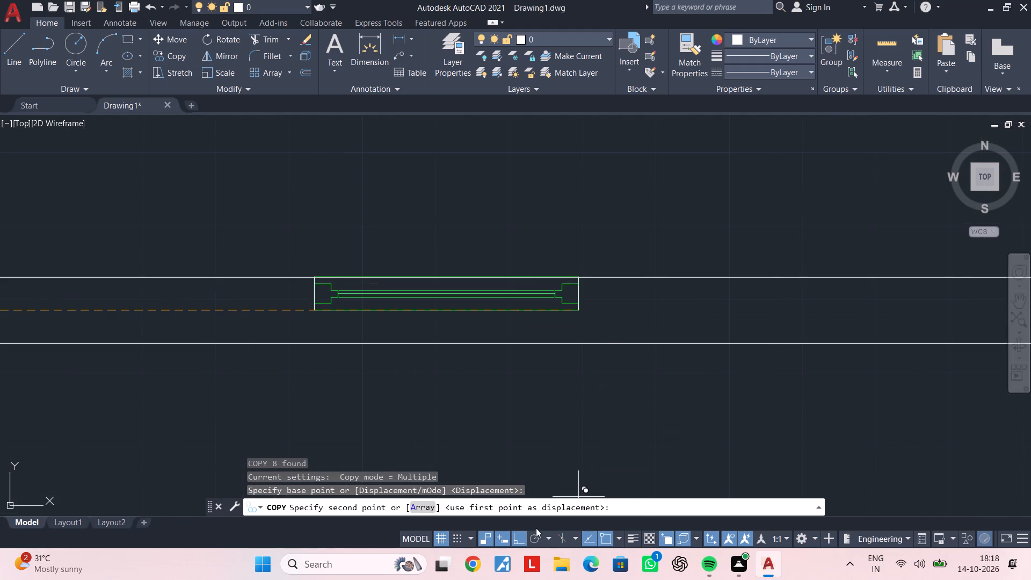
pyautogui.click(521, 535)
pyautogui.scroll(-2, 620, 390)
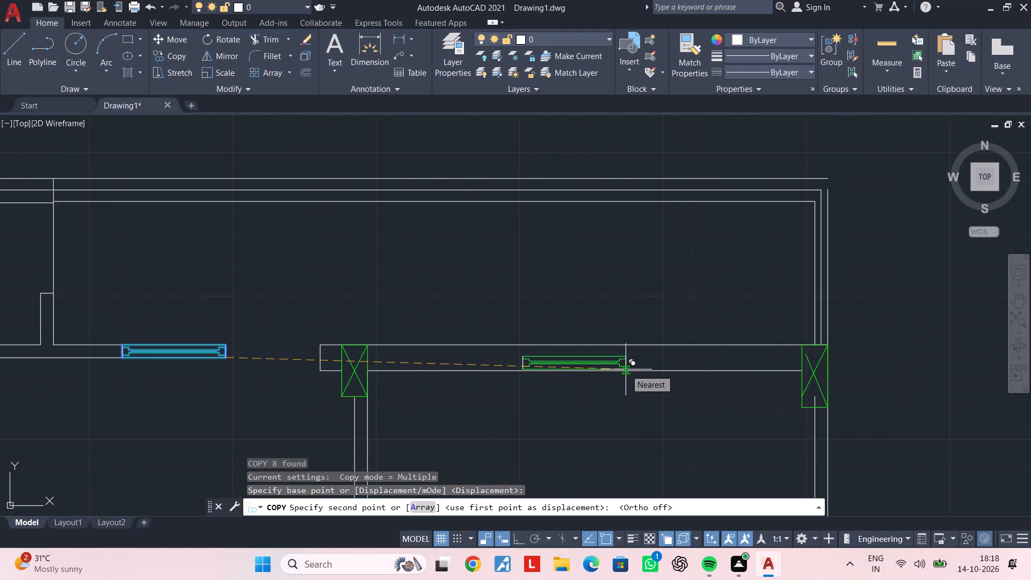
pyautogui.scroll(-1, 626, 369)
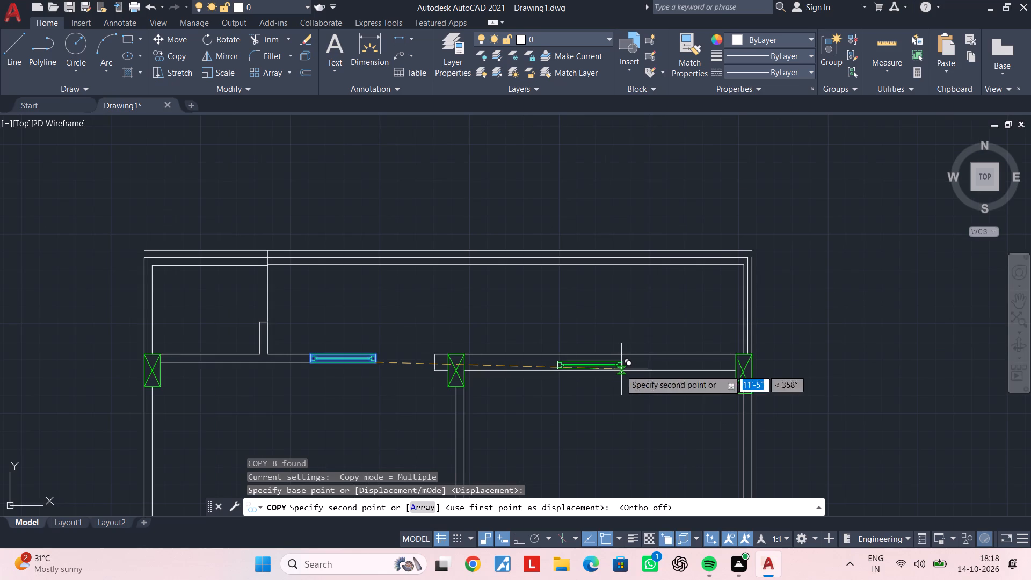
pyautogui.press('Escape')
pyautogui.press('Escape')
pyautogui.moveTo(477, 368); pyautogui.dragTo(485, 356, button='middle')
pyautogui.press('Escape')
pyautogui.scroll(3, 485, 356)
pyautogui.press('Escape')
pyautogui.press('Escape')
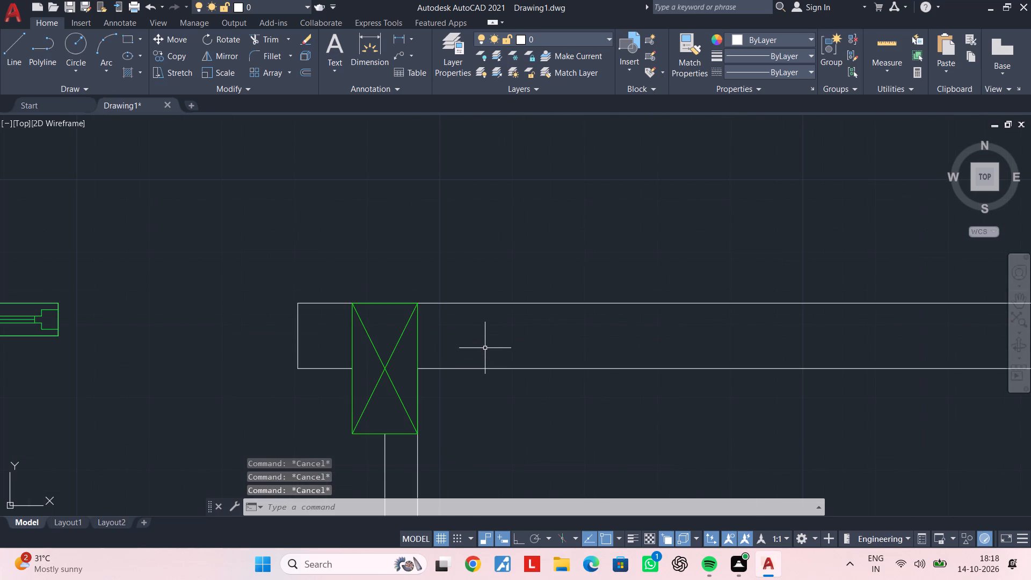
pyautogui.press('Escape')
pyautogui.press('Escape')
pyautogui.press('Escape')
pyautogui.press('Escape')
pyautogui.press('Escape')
# Offset the upper-right room's left wall face 3' into the room.
pyautogui.write('of')
pyautogui.press('space')
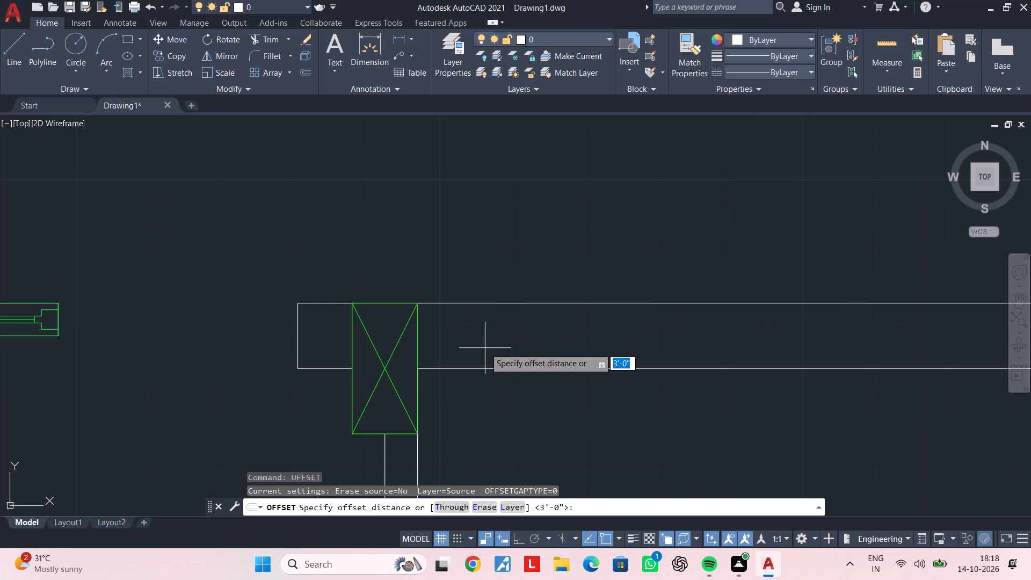
pyautogui.write("3'")
pyautogui.press('Return')
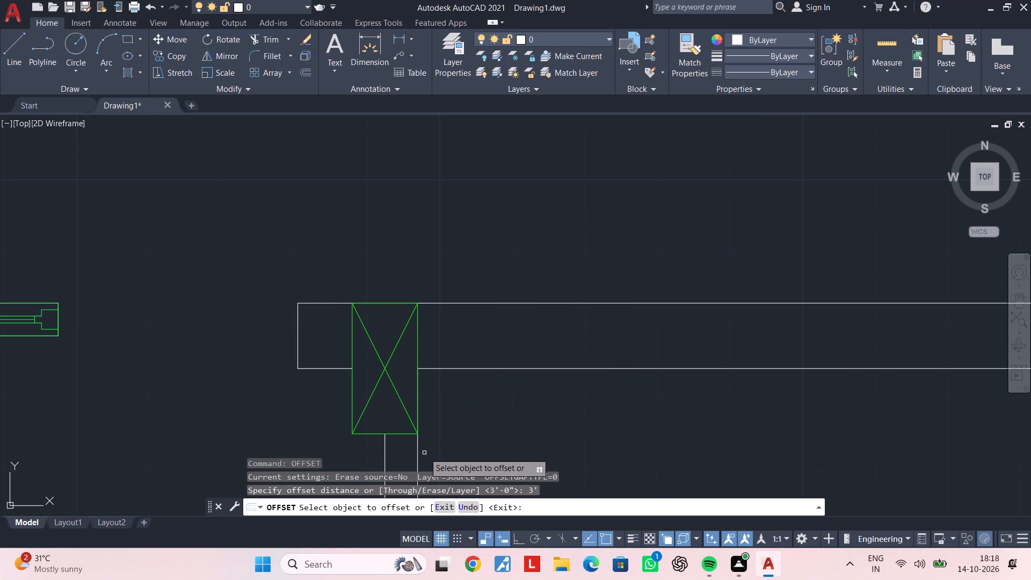
pyautogui.click(416, 454)
pyautogui.click(517, 447)
pyautogui.scroll(-4, 598, 384)
pyautogui.moveTo(605, 366); pyautogui.dragTo(589, 339, button='middle')
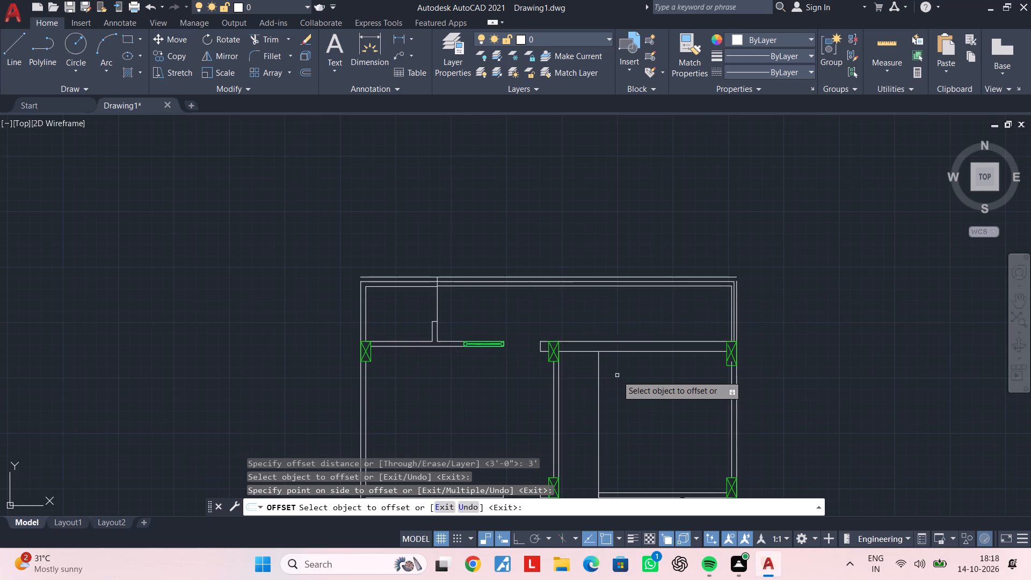
pyautogui.scroll(2, 617, 375)
pyautogui.moveTo(601, 373); pyautogui.dragTo(598, 330, button='middle')
pyautogui.press('Escape')
pyautogui.press('Escape')
pyautogui.press('Escape')
# Extend the offset line up through the top wall to the wall's upper line.
pyautogui.write('ex')
pyautogui.press('space')
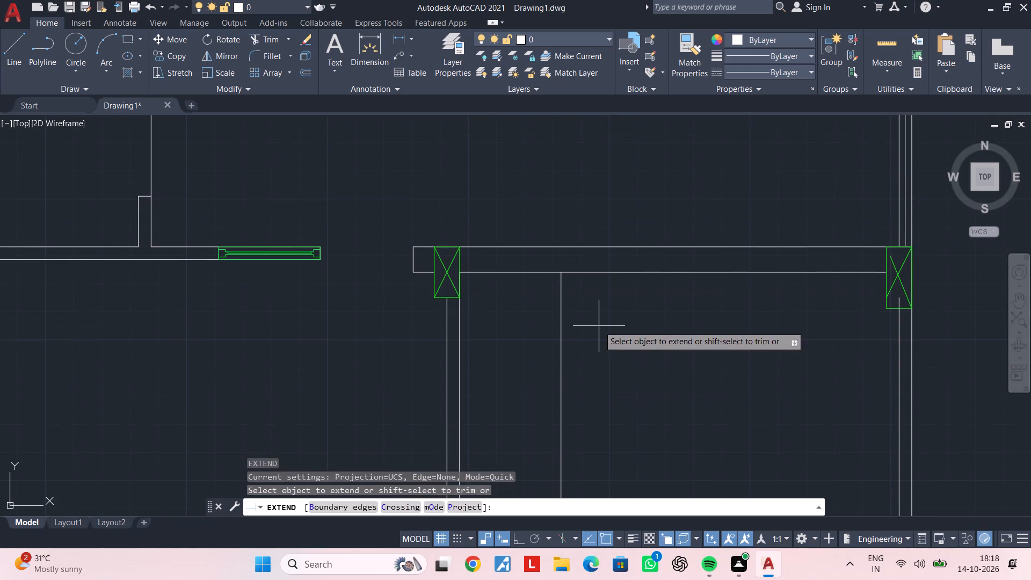
pyautogui.click(599, 326)
pyautogui.click(556, 331)
pyautogui.press('Escape')
pyautogui.press('Escape')
# Trim the offset line below the top wall, and the wall's lower line between the column and the offset line.
pyautogui.write('tr')
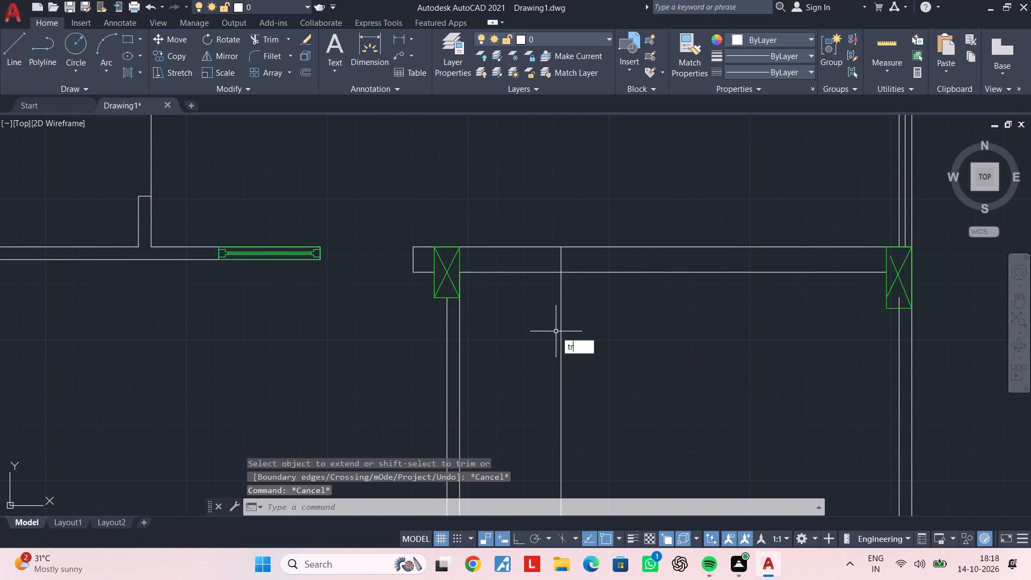
pyautogui.press('space')
pyautogui.click(590, 326)
pyautogui.click(539, 333)
pyautogui.click(527, 320)
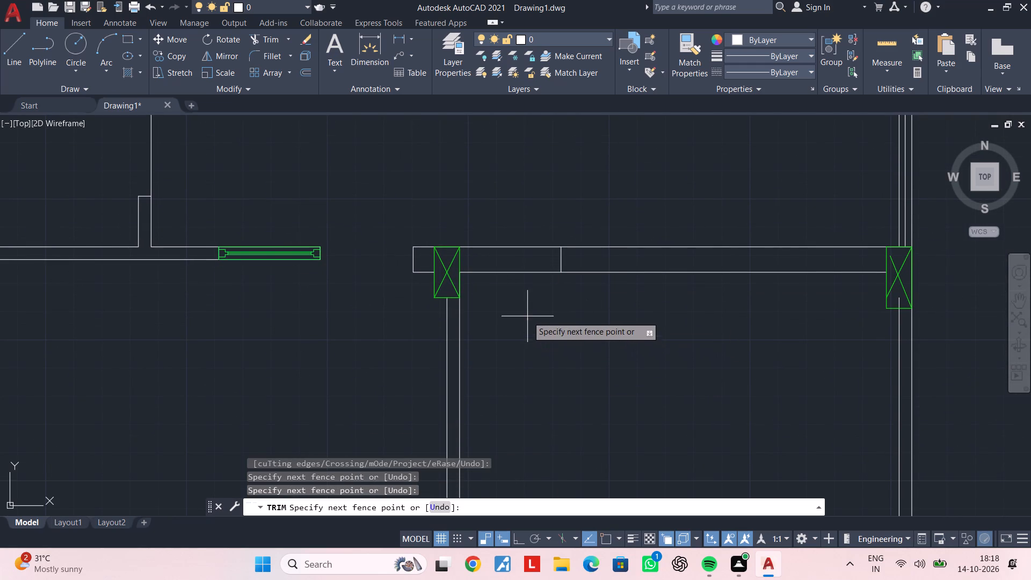
pyautogui.click(527, 269)
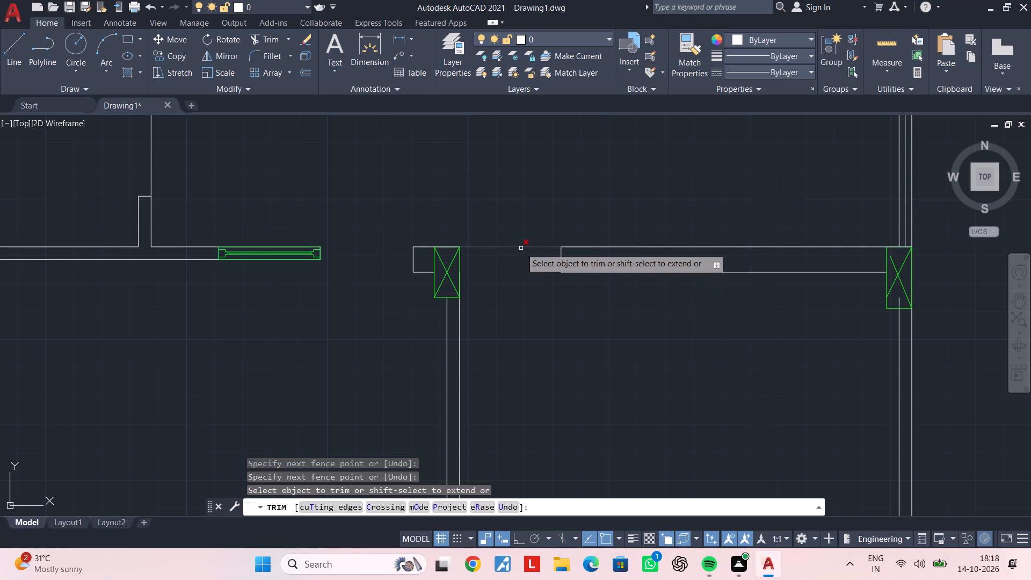
pyautogui.press('Escape')
pyautogui.press('Escape')
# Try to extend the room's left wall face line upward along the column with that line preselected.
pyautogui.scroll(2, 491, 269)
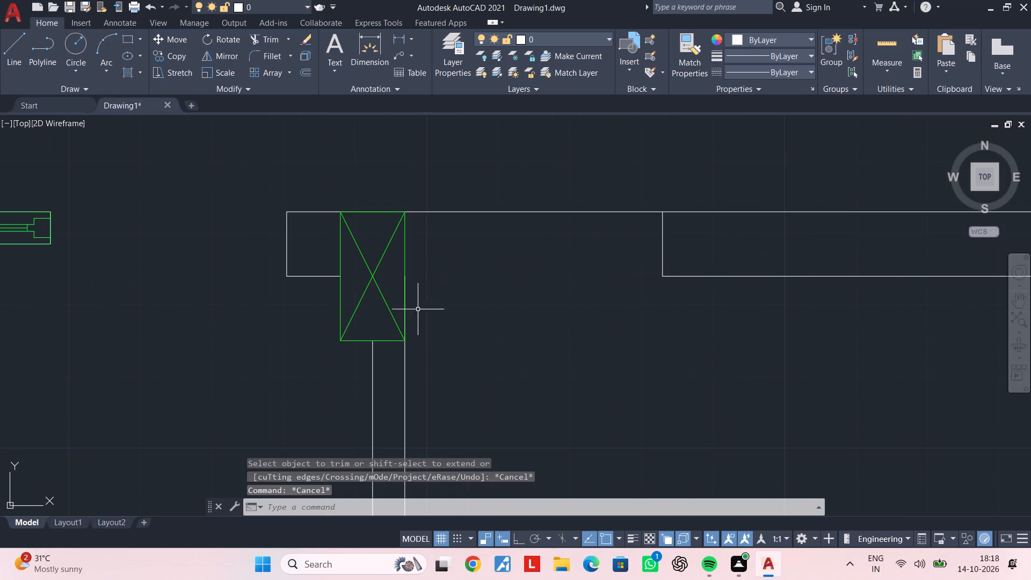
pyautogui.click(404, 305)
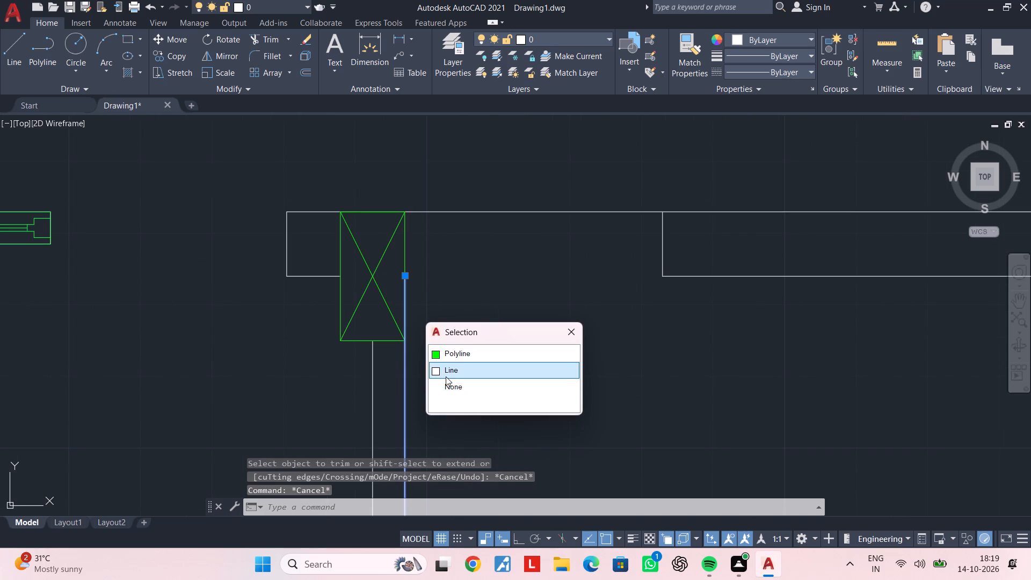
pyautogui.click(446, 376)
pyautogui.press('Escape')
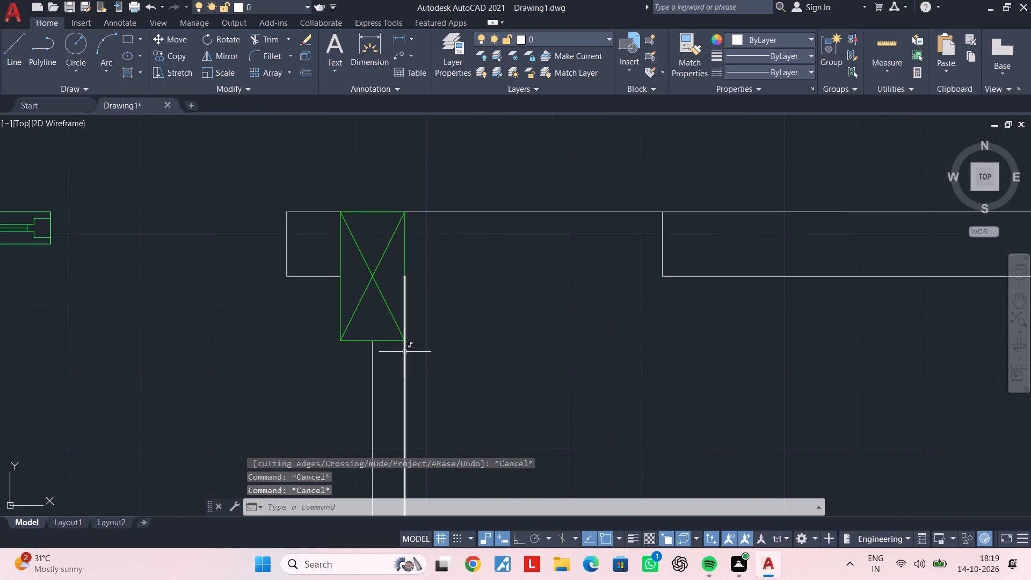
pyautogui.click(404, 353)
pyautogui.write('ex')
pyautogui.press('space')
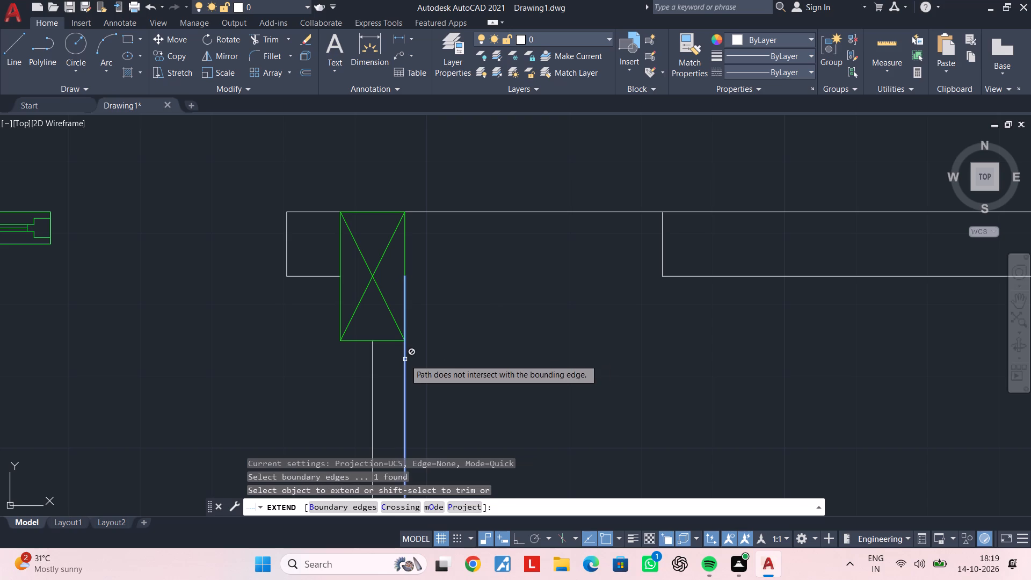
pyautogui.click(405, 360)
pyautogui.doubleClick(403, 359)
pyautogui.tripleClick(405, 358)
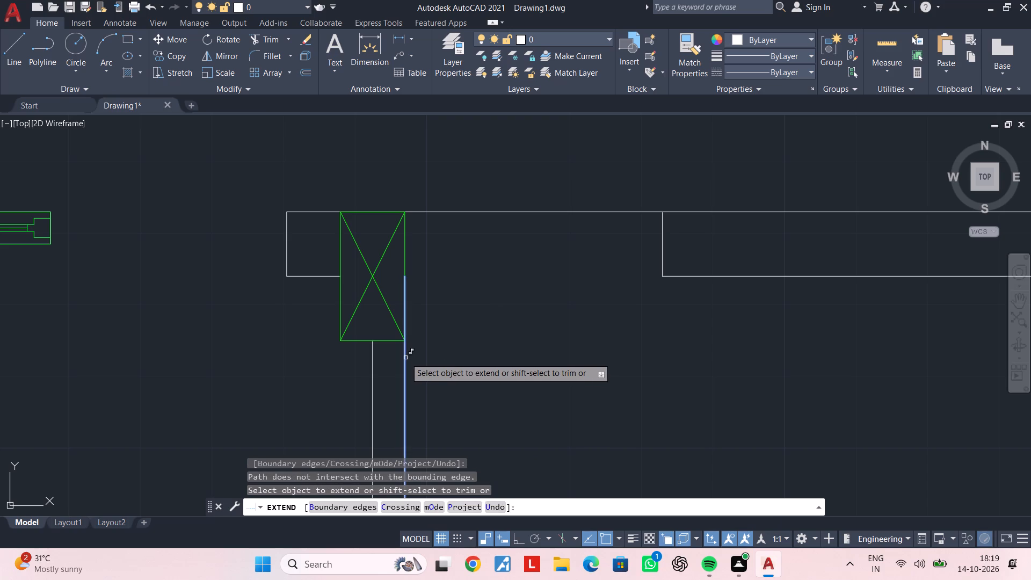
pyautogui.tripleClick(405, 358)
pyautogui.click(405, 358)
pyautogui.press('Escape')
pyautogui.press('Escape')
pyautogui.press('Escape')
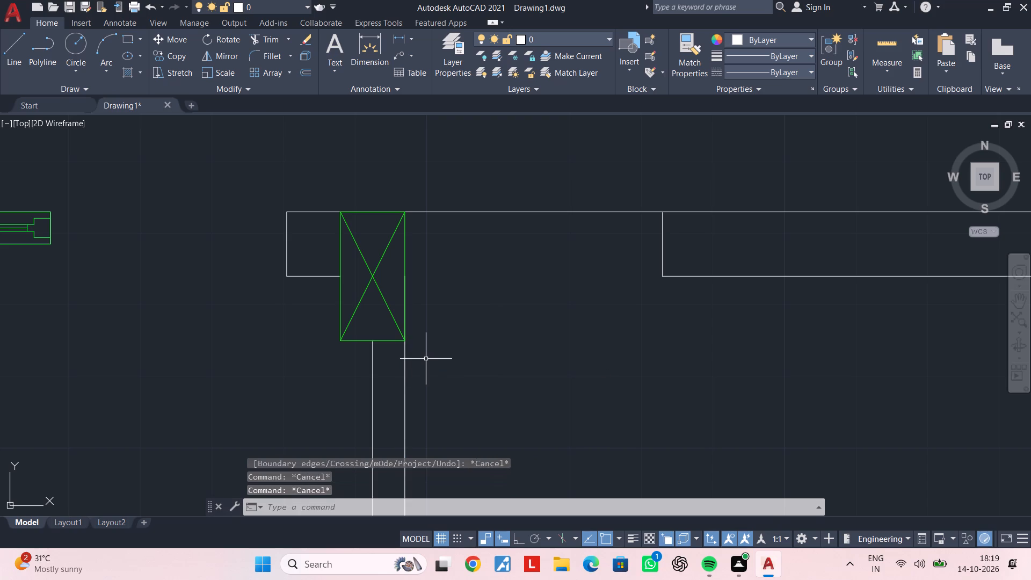
# Extend the room's left wall face line upward along the column's right edge to the top wall's upper line.
pyautogui.press('Escape')
pyautogui.write('ex')
pyautogui.press('space')
pyautogui.click(426, 359)
pyautogui.click(401, 360)
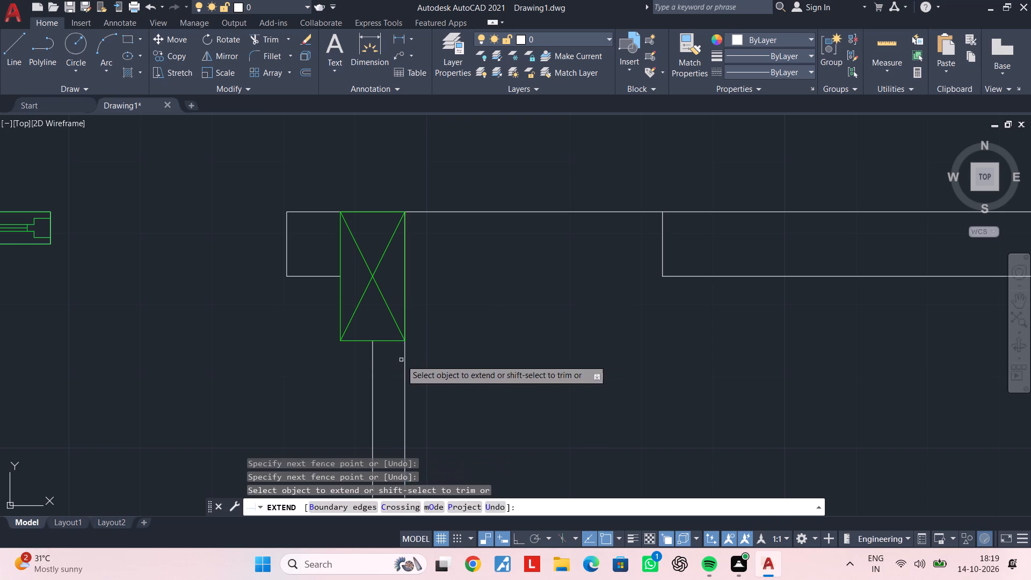
pyautogui.press('Escape')
pyautogui.scroll(-2, 545, 352)
pyautogui.moveTo(552, 352); pyautogui.dragTo(380, 369, button='middle')
pyautogui.moveTo(507, 357); pyautogui.dragTo(436, 357, button='middle')
pyautogui.press('Escape')
pyautogui.press('Escape')
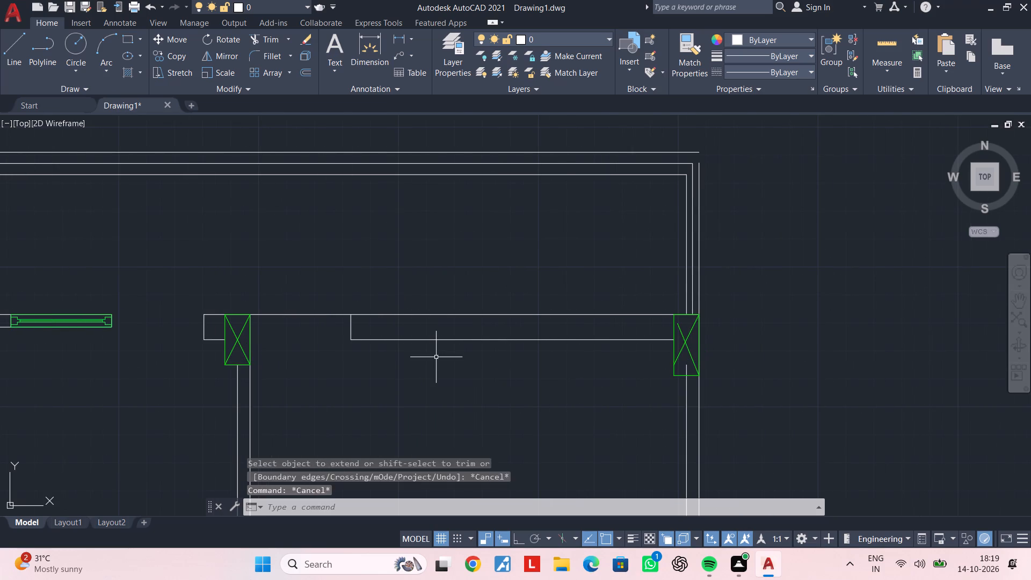
pyautogui.press('Escape')
pyautogui.press('Escape')
pyautogui.press('Escape')
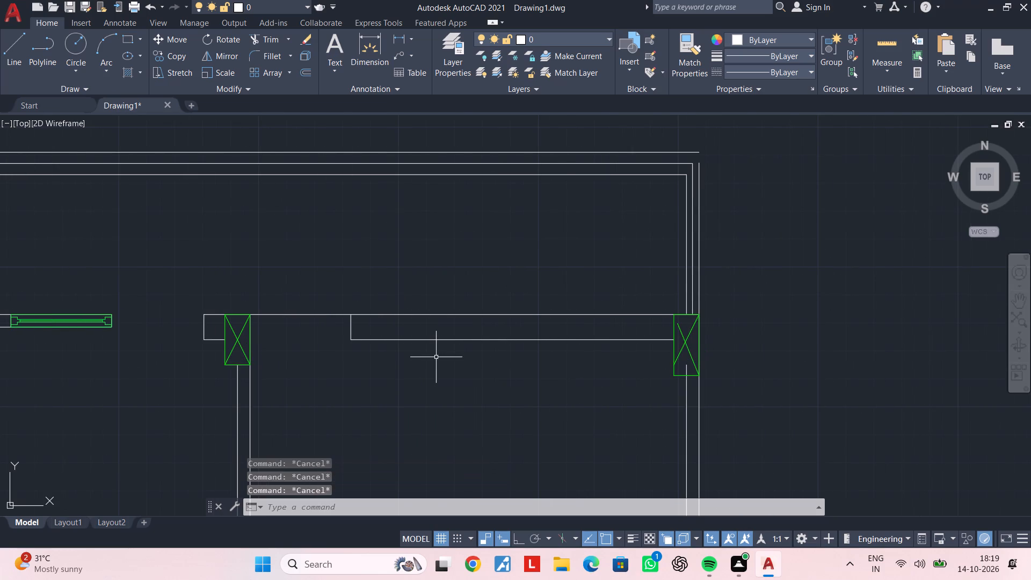
pyautogui.press('Escape')
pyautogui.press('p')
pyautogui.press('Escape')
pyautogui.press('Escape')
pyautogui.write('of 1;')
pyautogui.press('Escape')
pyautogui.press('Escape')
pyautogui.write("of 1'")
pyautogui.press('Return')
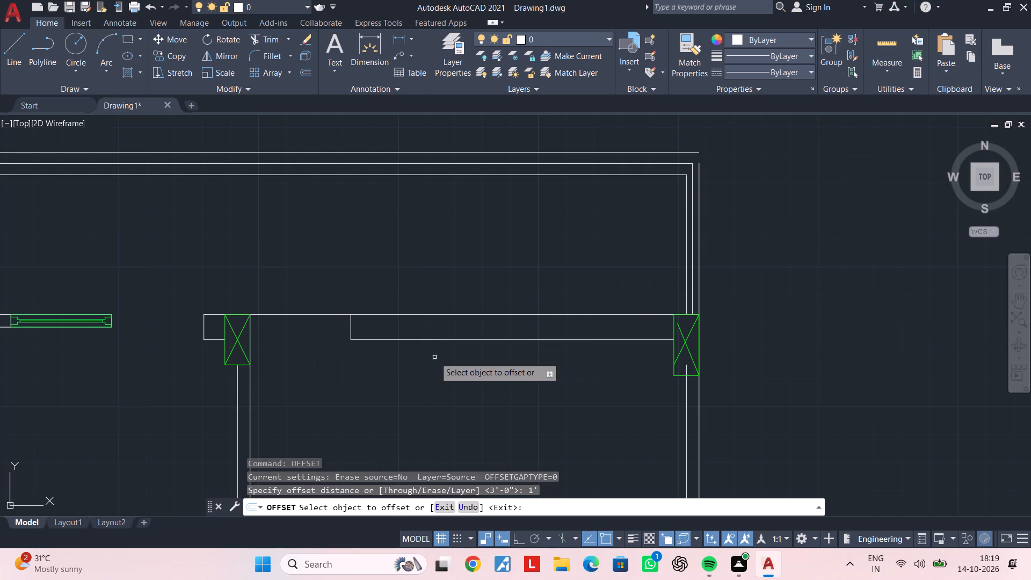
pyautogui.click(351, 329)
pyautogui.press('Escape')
# Copy the complete window from the upper-left room's wall, based at its lower-right corner, onto the lower line of the upper-right room's top wall.
pyautogui.scroll(-2, 284, 244)
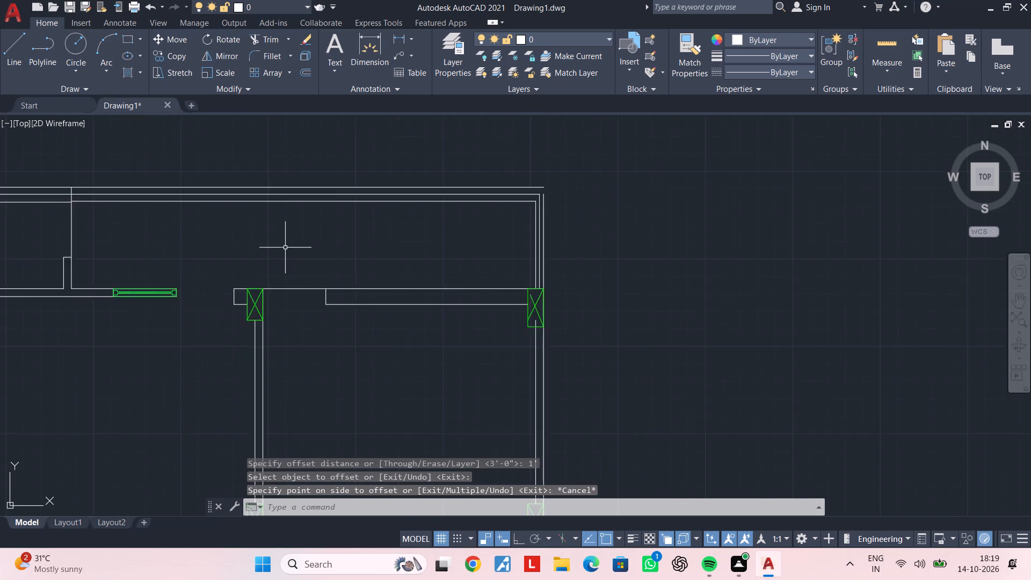
pyautogui.moveTo(298, 256); pyautogui.dragTo(338, 294, button='middle')
pyautogui.scroll(2, 248, 304)
pyautogui.click(154, 302)
pyautogui.click(310, 353)
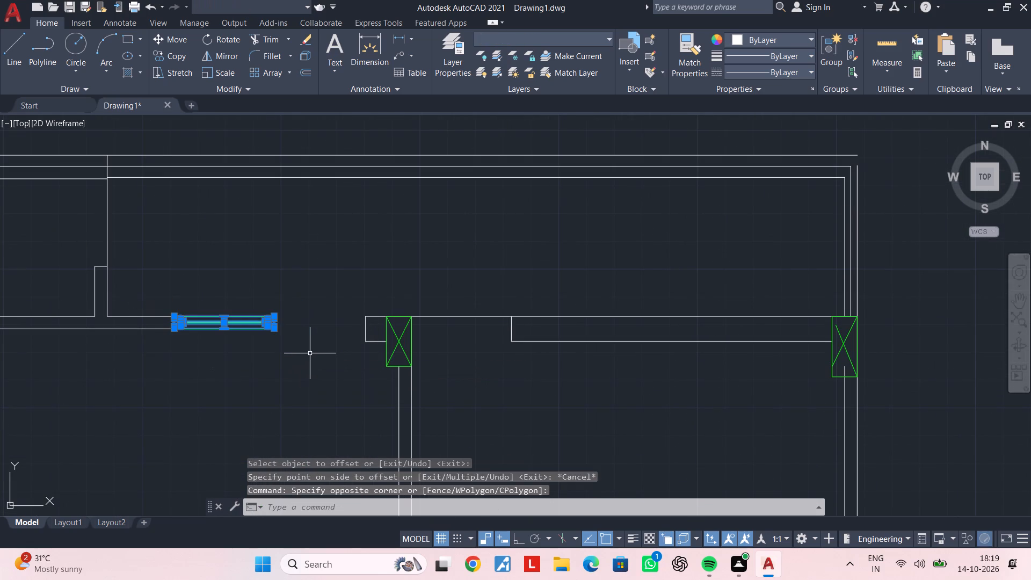
pyautogui.write('co')
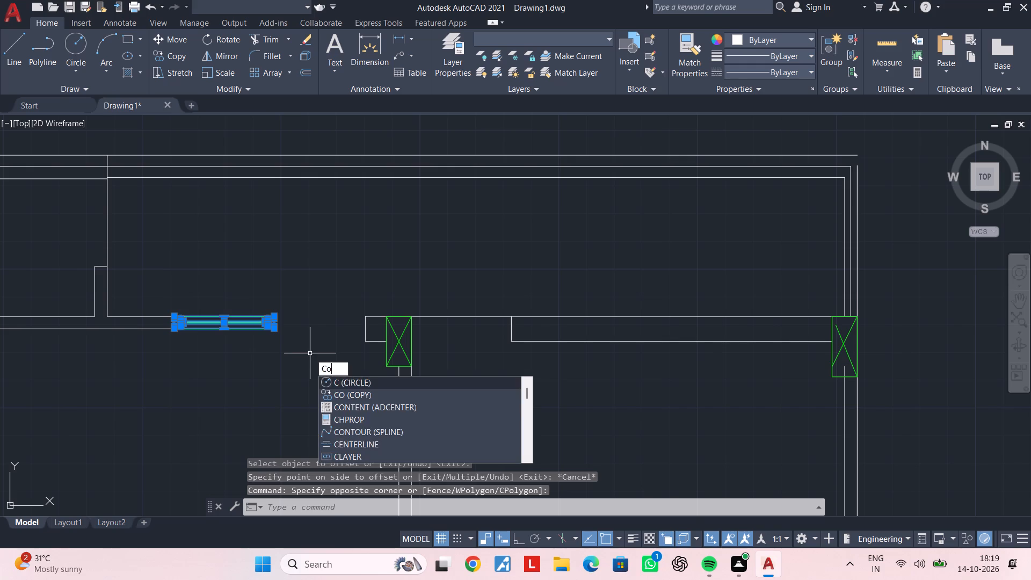
pyautogui.press('space')
pyautogui.click(274, 329)
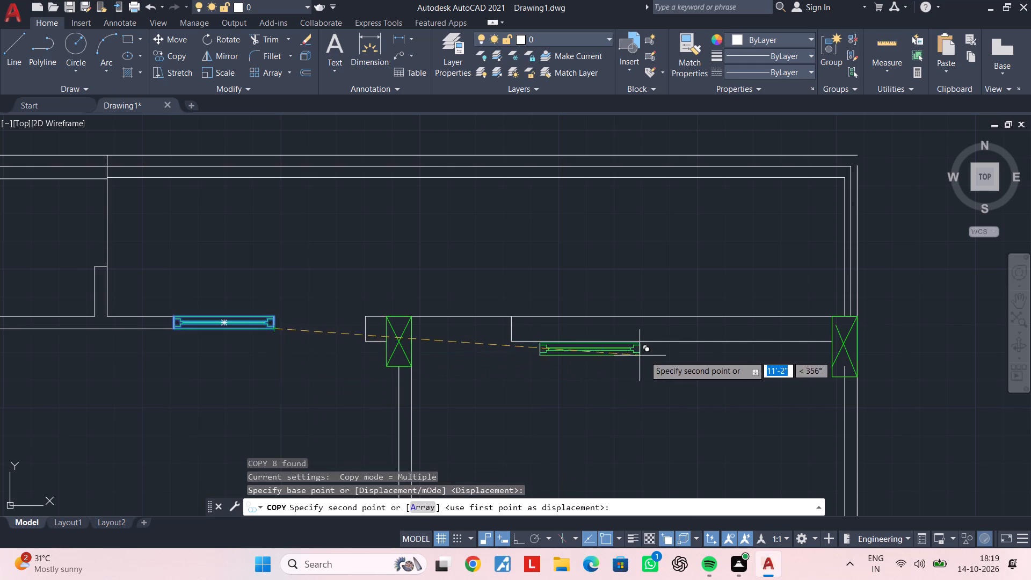
pyautogui.moveTo(645, 356); pyautogui.dragTo(485, 356, button='middle')
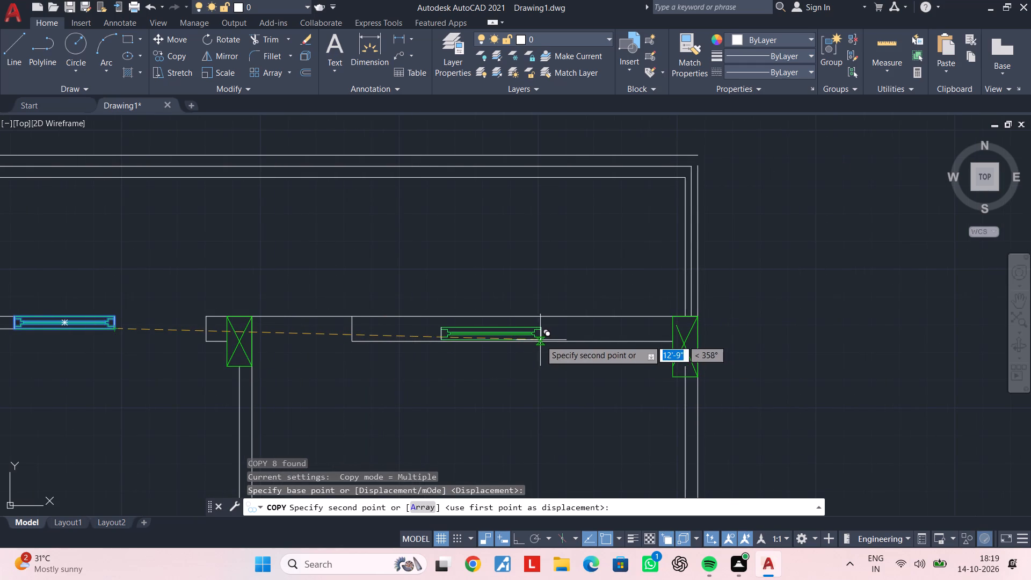
pyautogui.click(513, 342)
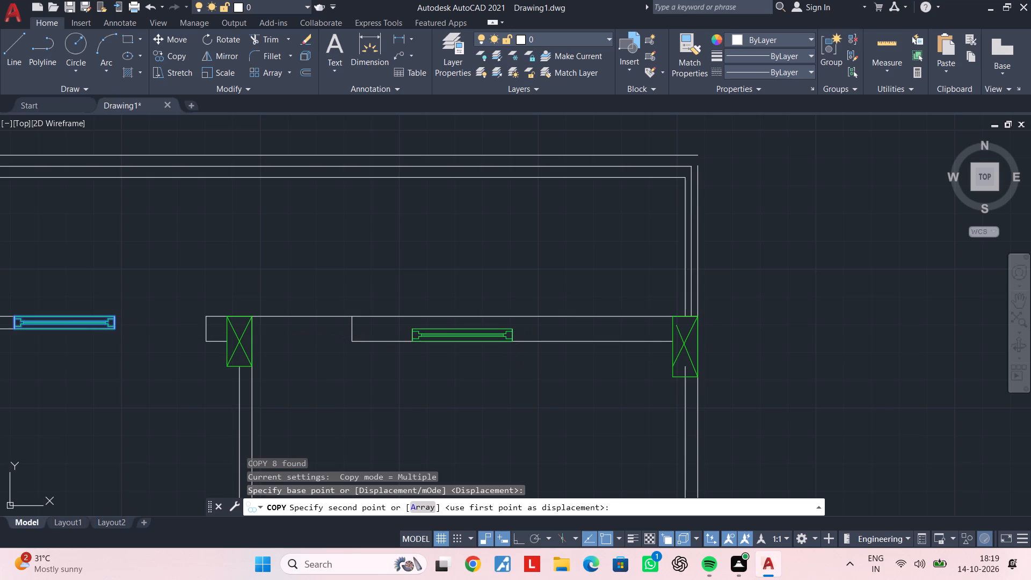
pyautogui.press('Escape')
pyautogui.scroll(4, 512, 341)
# With Ortho on, draw vertical jamb lines at both ends of the copied window, from the top wall's lower line to its upper line.
pyautogui.press('Escape')
pyautogui.scroll(3, 269, 316)
pyautogui.moveTo(466, 347); pyautogui.dragTo(430, 310, button='middle')
pyautogui.press('Escape')
pyautogui.press('Escape')
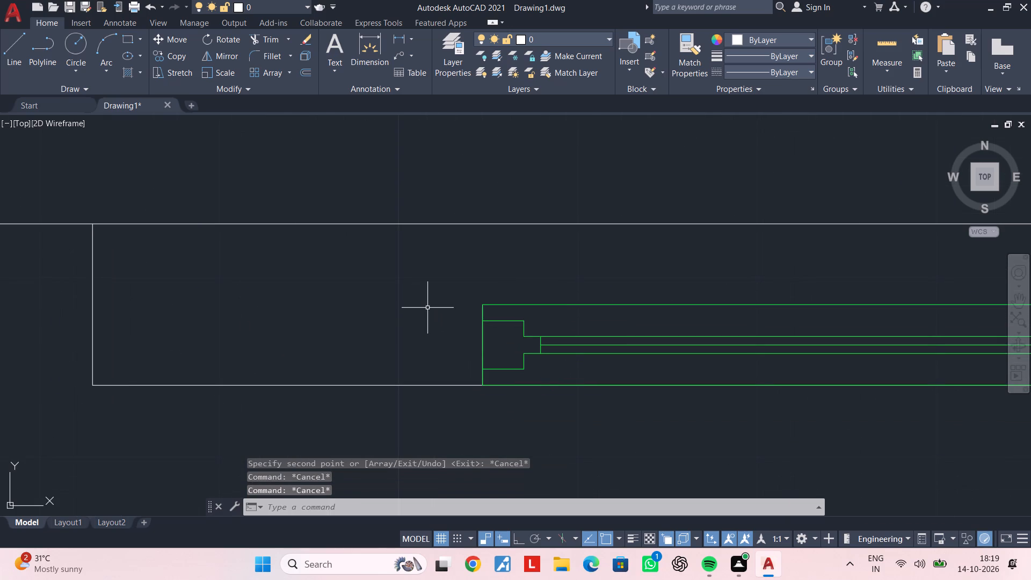
pyautogui.press('l')
pyautogui.press('space')
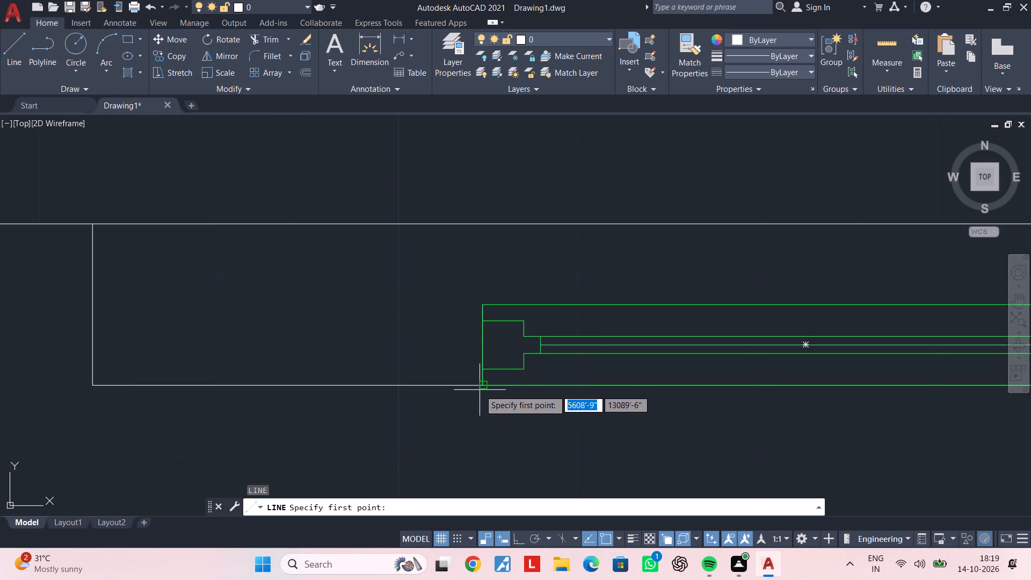
pyautogui.click(480, 386)
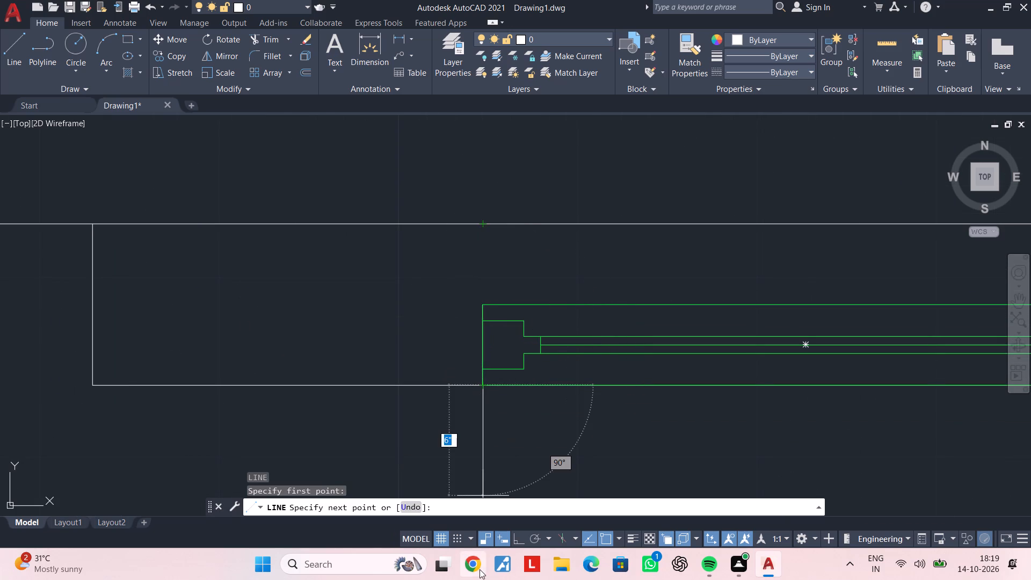
pyautogui.click(515, 536)
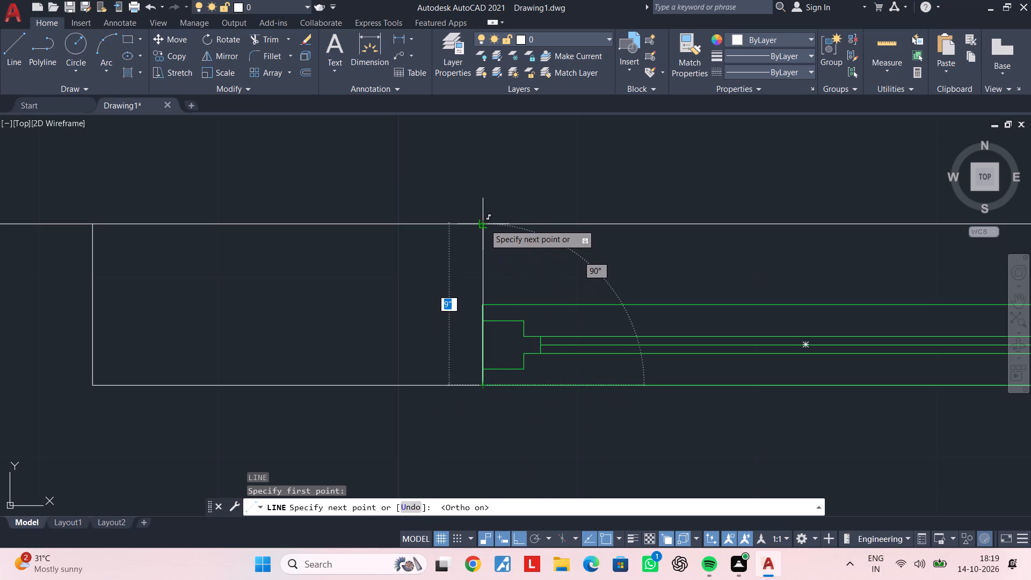
pyautogui.click(484, 224)
pyautogui.press('Escape')
pyautogui.scroll(-2, 638, 381)
pyautogui.moveTo(704, 388); pyautogui.dragTo(384, 382, button='middle')
pyautogui.press('space')
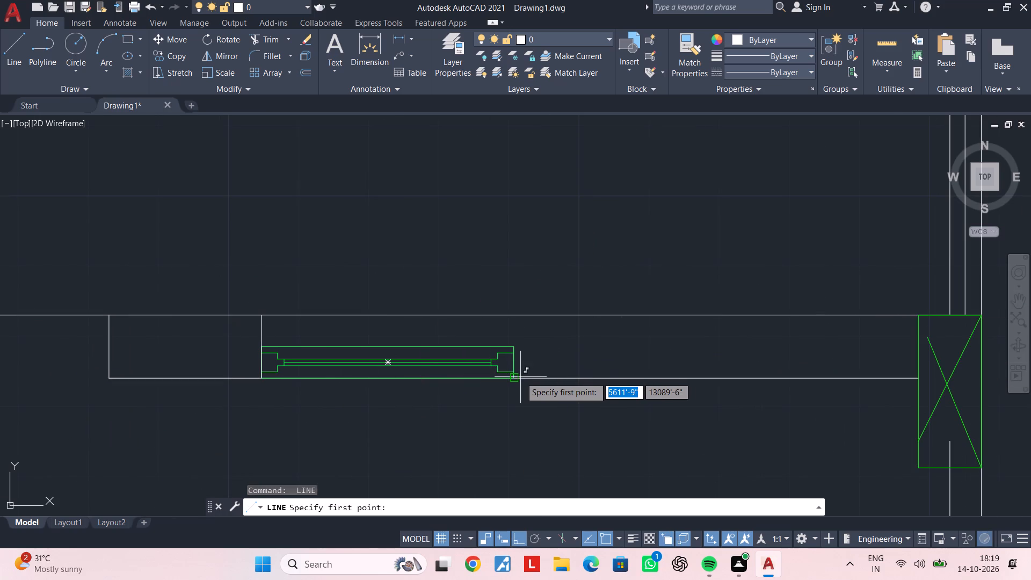
pyautogui.click(517, 379)
pyautogui.click(515, 318)
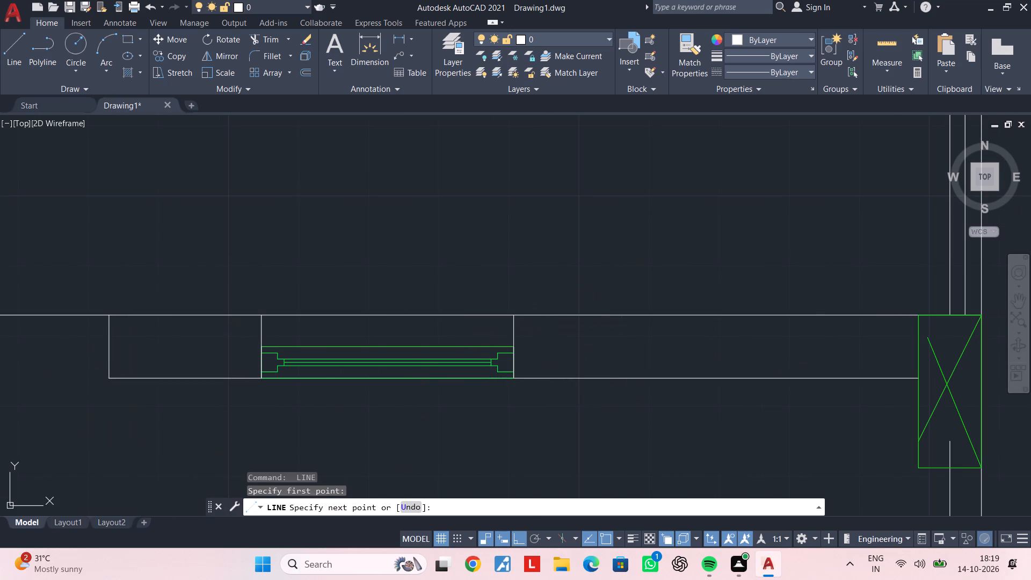
pyautogui.press('Escape')
pyautogui.press('Escape')
pyautogui.press('Escape')
pyautogui.press('Escape')
# Draw a line across the upper-left room's lower doorway, from the wall end's lower corner to the column stub's lower-left corner.
pyautogui.scroll(-3, 369, 390)
pyautogui.moveTo(381, 390); pyautogui.dragTo(543, 380, button='middle')
pyautogui.press('Escape')
pyautogui.scroll(2, 464, 389)
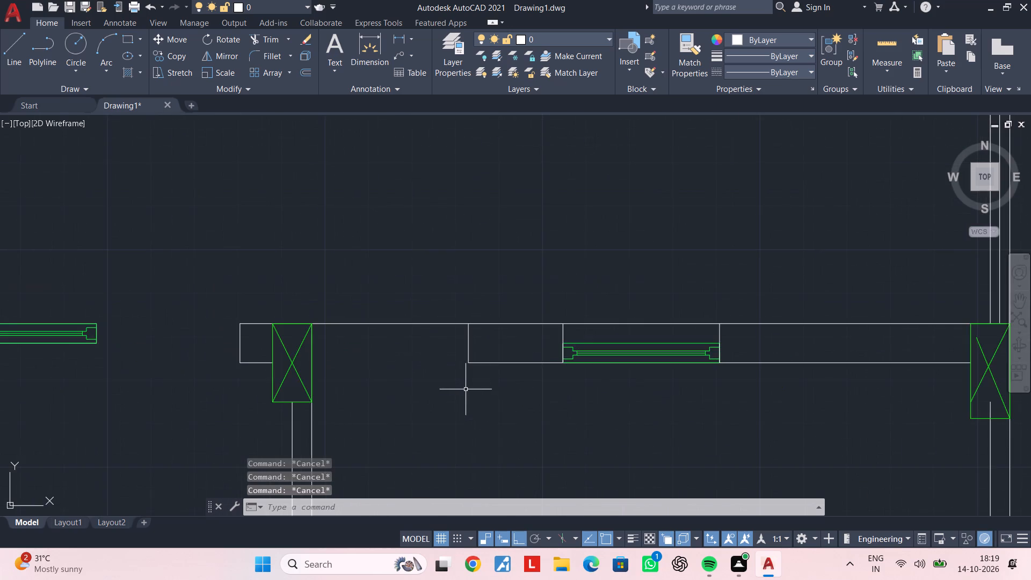
pyautogui.moveTo(570, 393); pyautogui.dragTo(330, 364, button='middle')
pyautogui.scroll(-2, 345, 390)
pyautogui.moveTo(367, 388); pyautogui.dragTo(475, 347, button='middle')
pyautogui.press('Escape')
pyautogui.moveTo(429, 349); pyautogui.dragTo(445, 333, button='middle')
pyautogui.press('Escape')
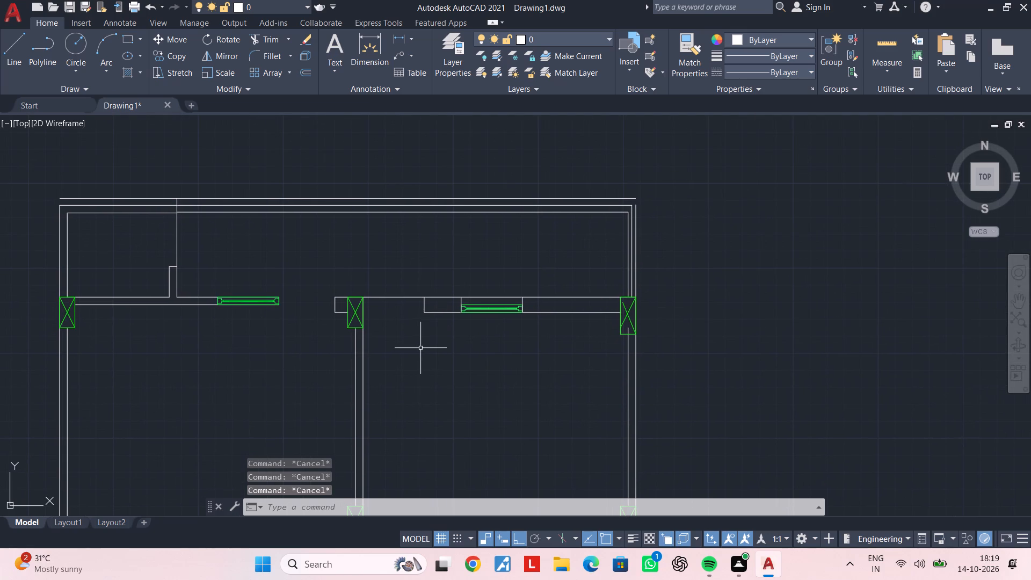
pyautogui.scroll(-2, 418, 349)
pyautogui.moveTo(418, 349); pyautogui.dragTo(430, 280, button='middle')
pyautogui.moveTo(378, 381); pyautogui.dragTo(418, 355, button='middle')
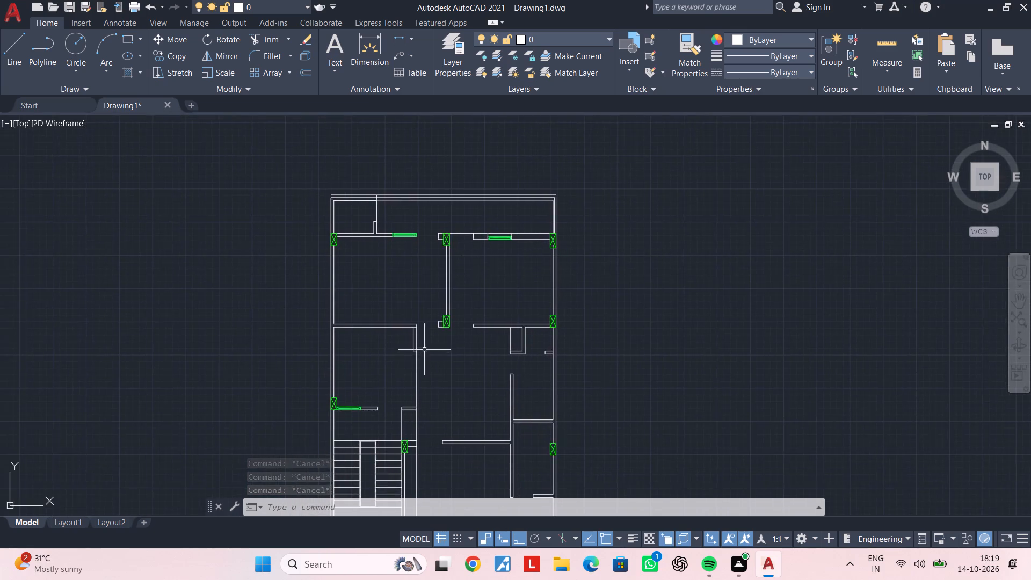
pyautogui.scroll(3, 424, 340)
pyautogui.moveTo(423, 350); pyautogui.dragTo(411, 397, button='middle')
pyautogui.press('Escape')
pyautogui.press('Escape')
pyautogui.press('Escape')
pyautogui.press('Escape')
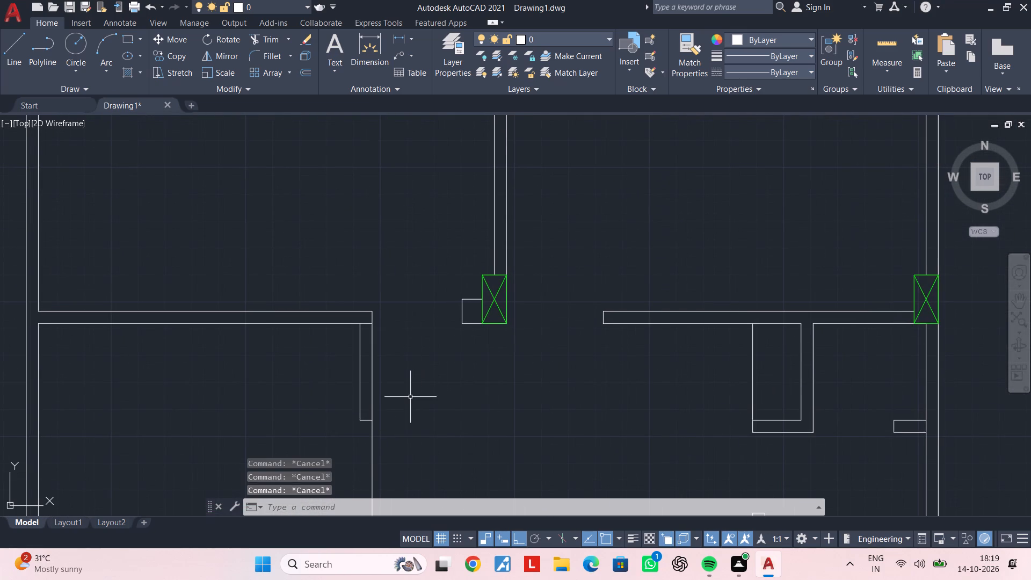
pyautogui.press('l')
pyautogui.press('space')
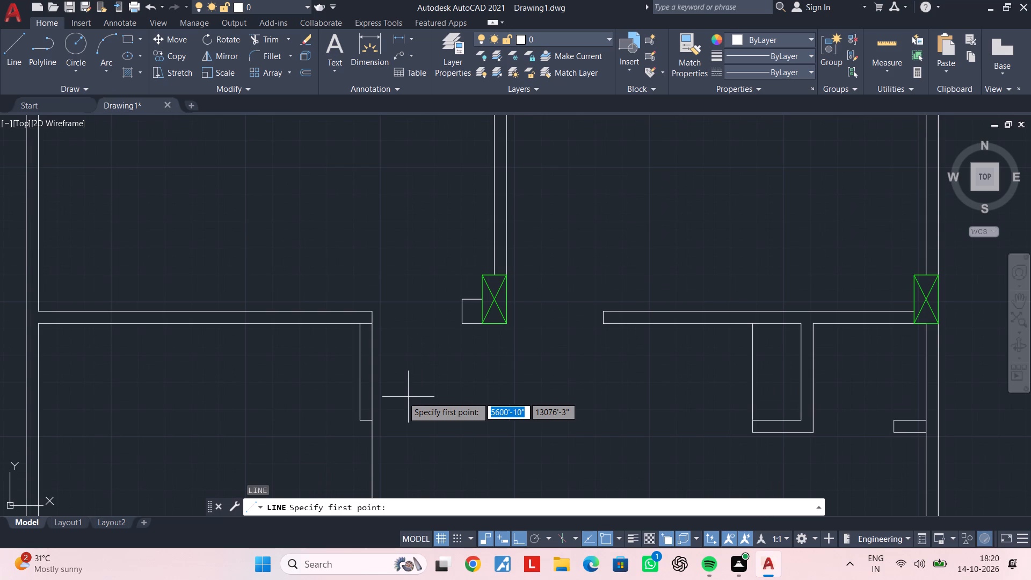
pyautogui.scroll(2, 386, 313)
pyautogui.click(346, 340)
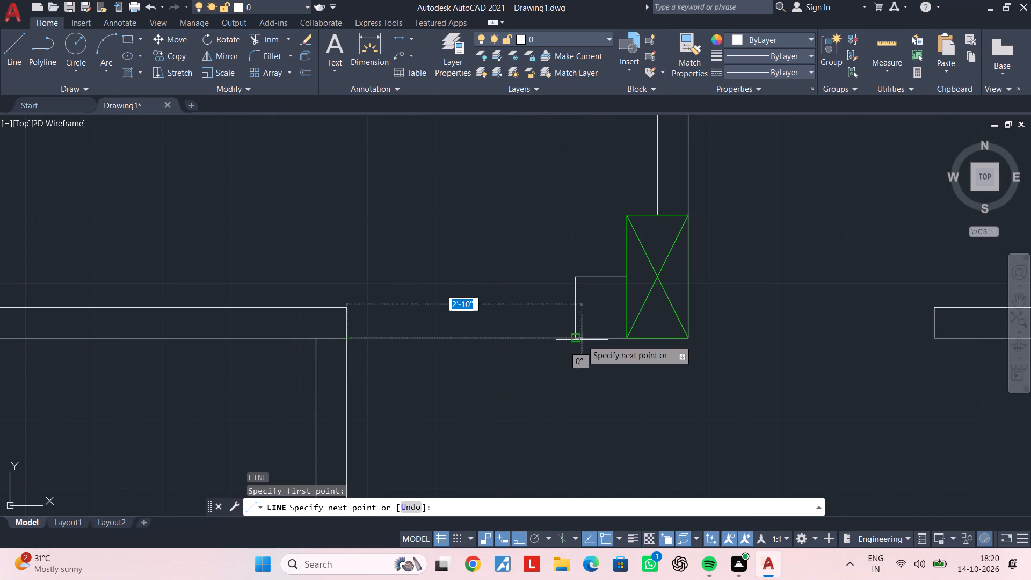
pyautogui.click(574, 340)
pyautogui.press('Escape')
# Draw a line across the upper-right room's lower doorway, from the column's lower-right corner to the opposite wall end's lower corner.
pyautogui.scroll(-2, 652, 371)
pyautogui.moveTo(765, 385); pyautogui.dragTo(622, 380, button='middle')
pyautogui.press('space')
pyautogui.scroll(2, 554, 361)
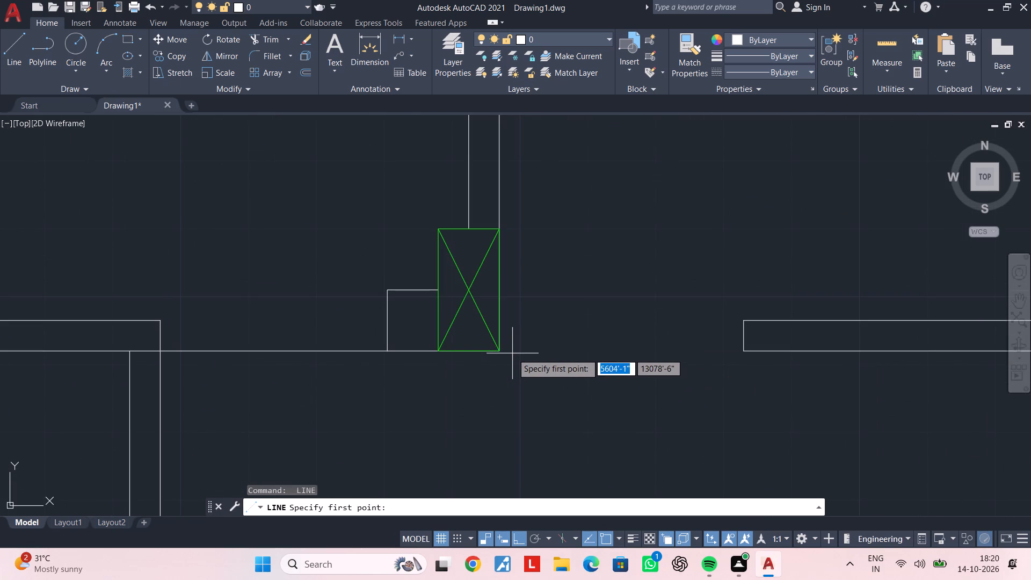
pyautogui.click(501, 351)
pyautogui.click(747, 352)
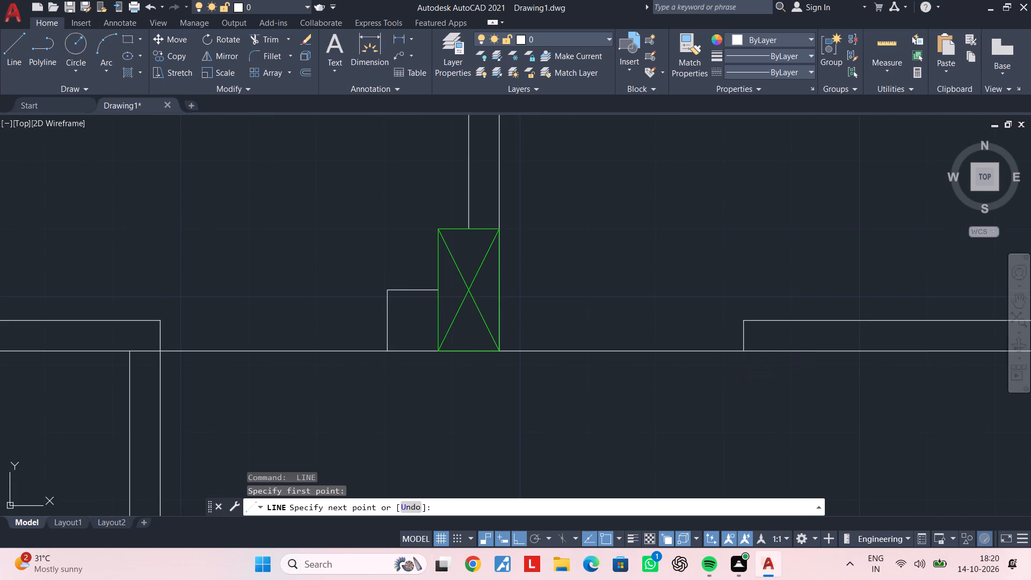
pyautogui.press('Escape')
pyautogui.press('Escape')
pyautogui.press('Escape')
# Draw a line across the opening below the upper-right room, from the outer wall stub's upper corner to the shaft wall's right face.
pyautogui.scroll(-3, 743, 358)
pyautogui.moveTo(800, 392); pyautogui.dragTo(606, 372, button='middle')
pyautogui.scroll(-1, 609, 382)
pyautogui.moveTo(609, 382); pyautogui.dragTo(592, 343, button='middle')
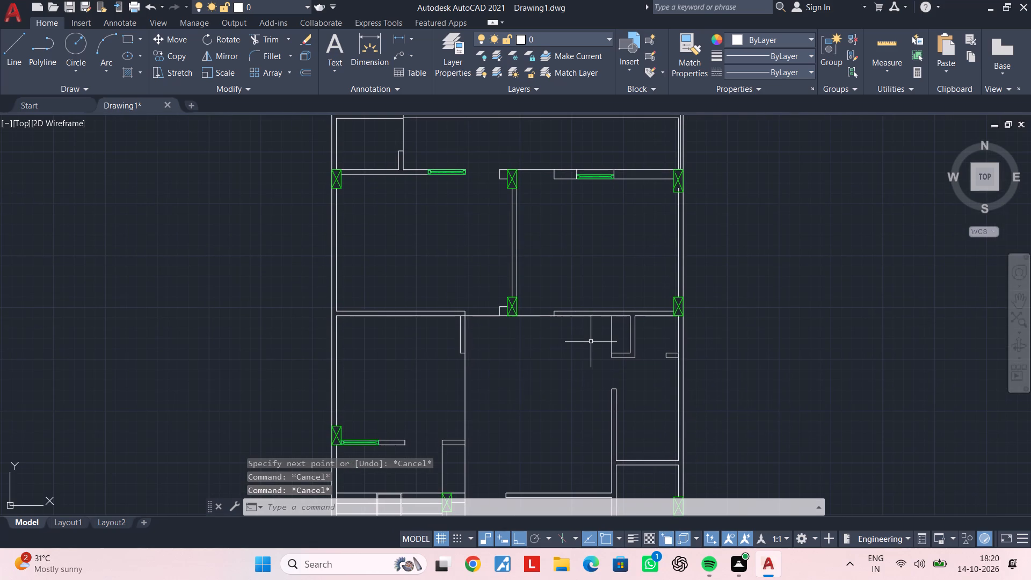
pyautogui.moveTo(662, 358); pyautogui.dragTo(533, 372, button='middle')
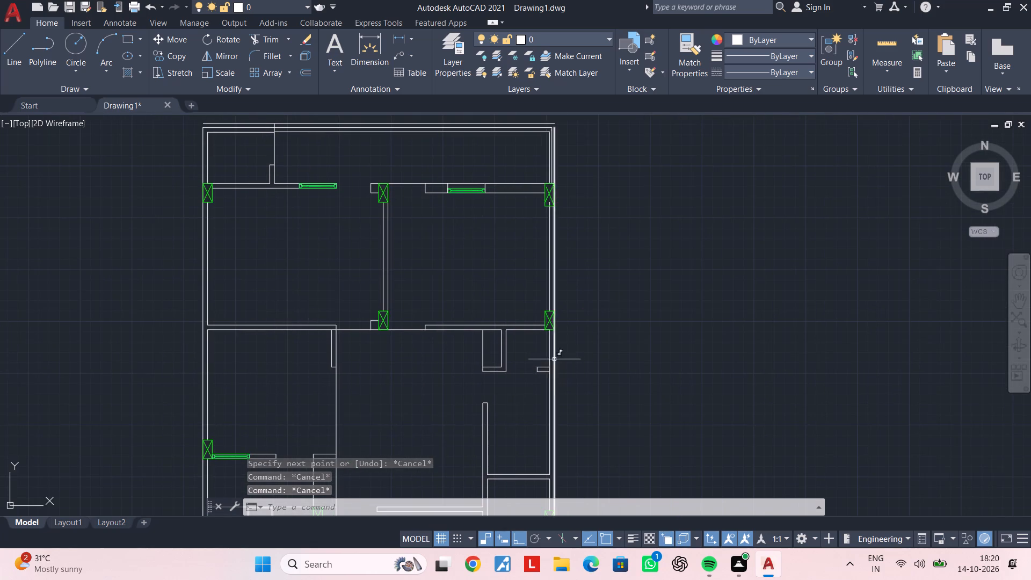
pyautogui.press('space')
pyautogui.scroll(3, 516, 371)
pyautogui.click(582, 353)
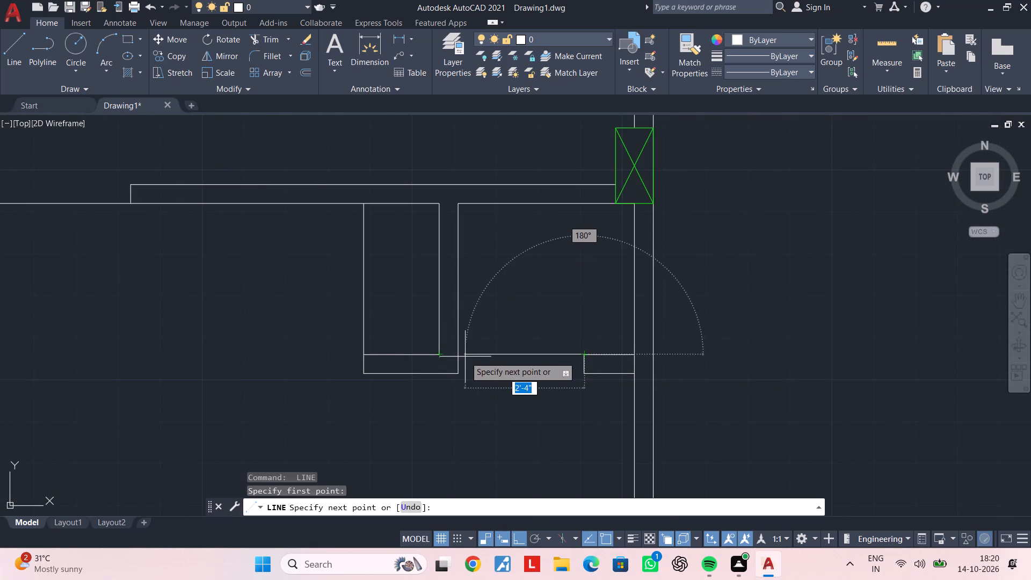
pyautogui.click(461, 357)
pyautogui.press('Escape')
# Draw a vertical line from the open wall end's upper-right corner up to the lower edge of the shaft wall above.
pyautogui.scroll(-3, 529, 383)
pyautogui.moveTo(536, 387); pyautogui.dragTo(507, 294, button='middle')
pyautogui.moveTo(509, 365); pyautogui.dragTo(510, 344, button='middle')
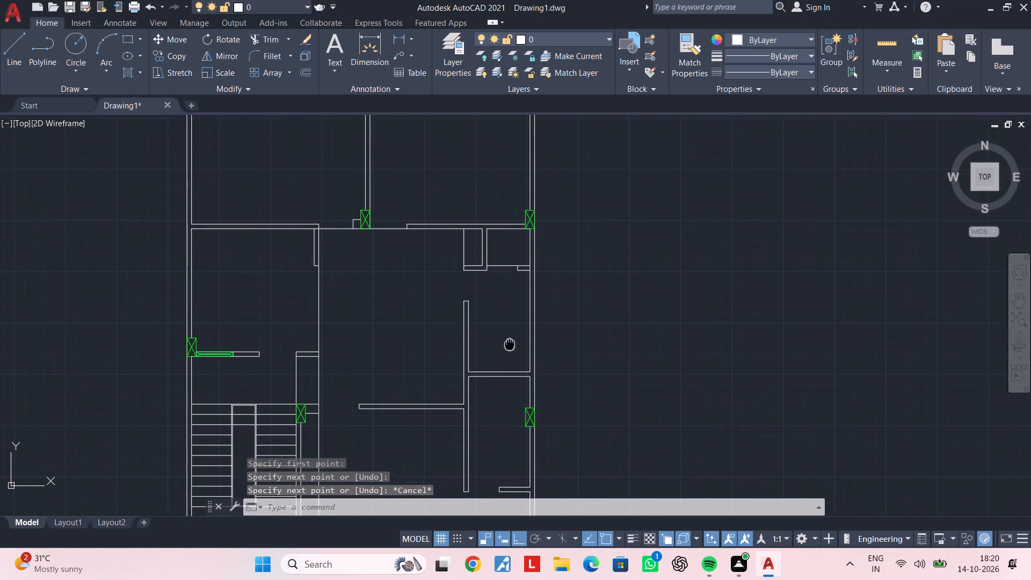
pyautogui.moveTo(510, 344); pyautogui.dragTo(510, 342, button='middle')
pyautogui.moveTo(539, 359); pyautogui.dragTo(561, 378, button='middle')
pyautogui.press('space')
pyautogui.scroll(3, 489, 316)
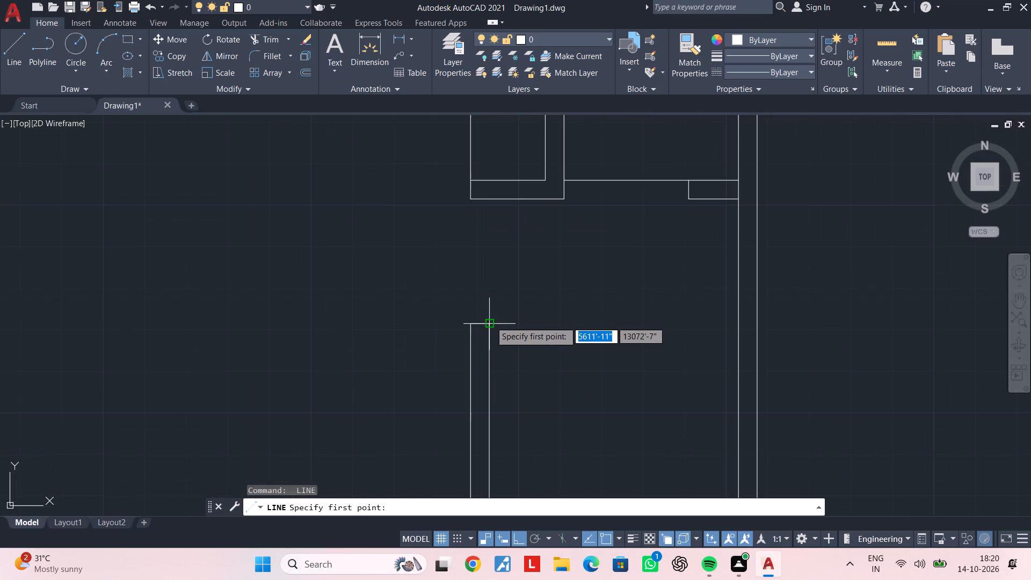
pyautogui.click(491, 321)
pyautogui.click(490, 199)
pyautogui.press('Escape')
# Draw a line across the lower-right room's opening, from the outer wall stub's upper corner to the facing vertical wall's right face.
pyautogui.scroll(-1, 532, 335)
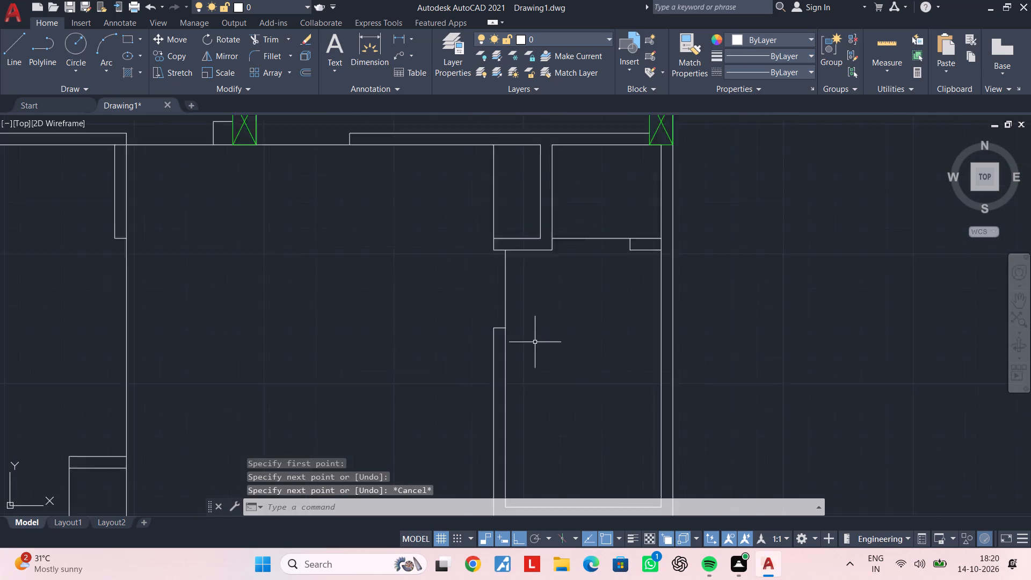
pyautogui.scroll(-2, 535, 343)
pyautogui.press('Escape')
pyautogui.press('Escape')
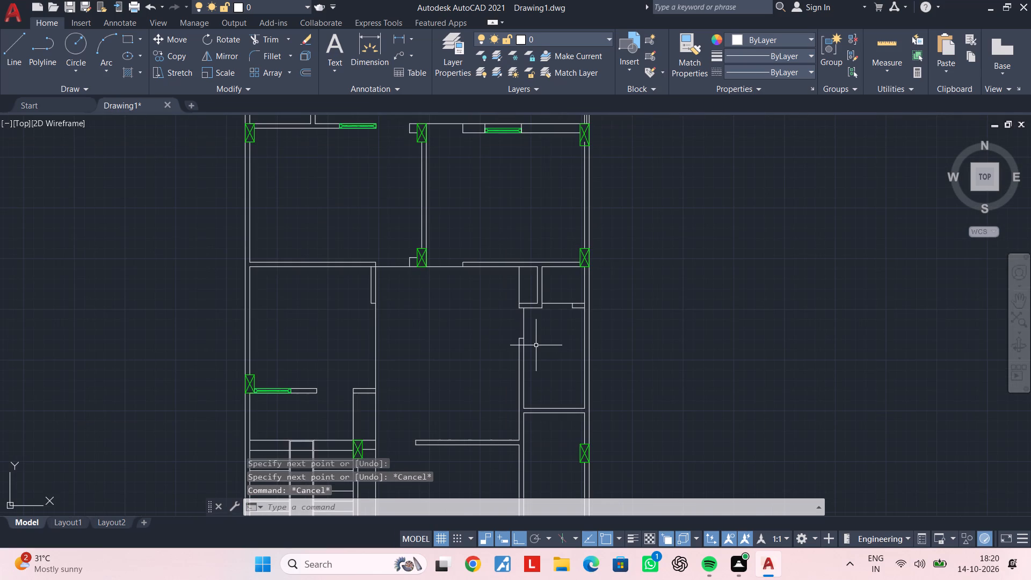
pyautogui.moveTo(544, 375); pyautogui.dragTo(549, 240, button='middle')
pyautogui.moveTo(544, 346); pyautogui.dragTo(541, 285, button='middle')
pyautogui.press('space')
pyautogui.scroll(3, 532, 325)
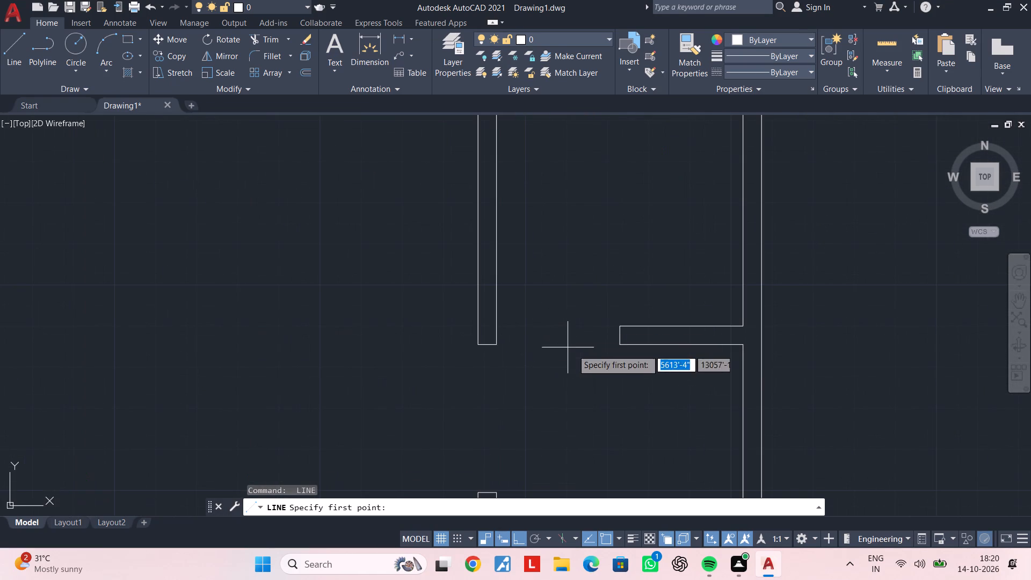
pyautogui.scroll(1, 617, 339)
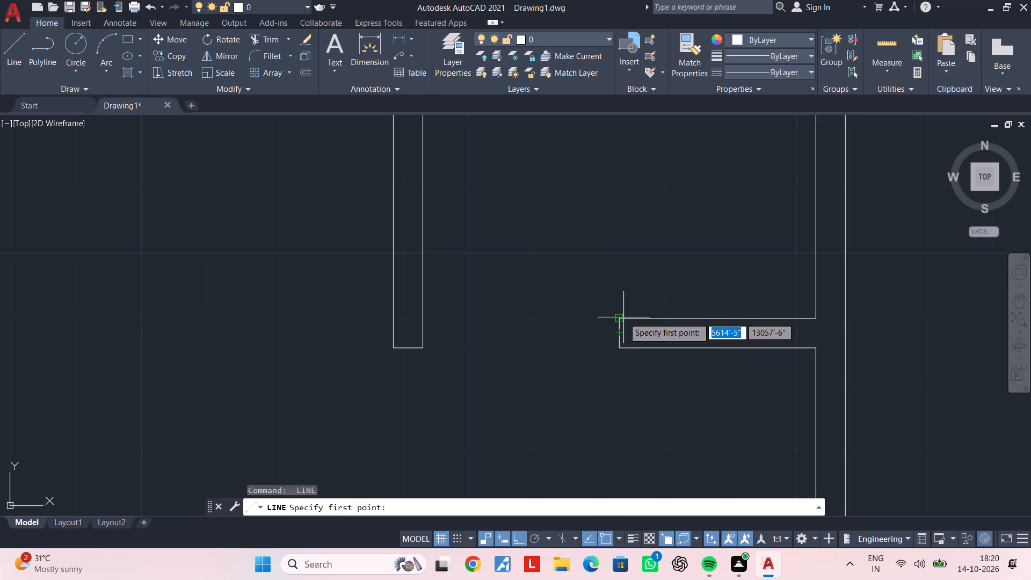
pyautogui.click(623, 317)
pyautogui.click(425, 317)
pyautogui.press('Escape')
# Draw a vertical line across the lower-right toilet's side opening, joining the left corners of the upper and lower wall ends.
pyautogui.scroll(-3, 497, 364)
pyautogui.moveTo(511, 373); pyautogui.dragTo(514, 329, button='middle')
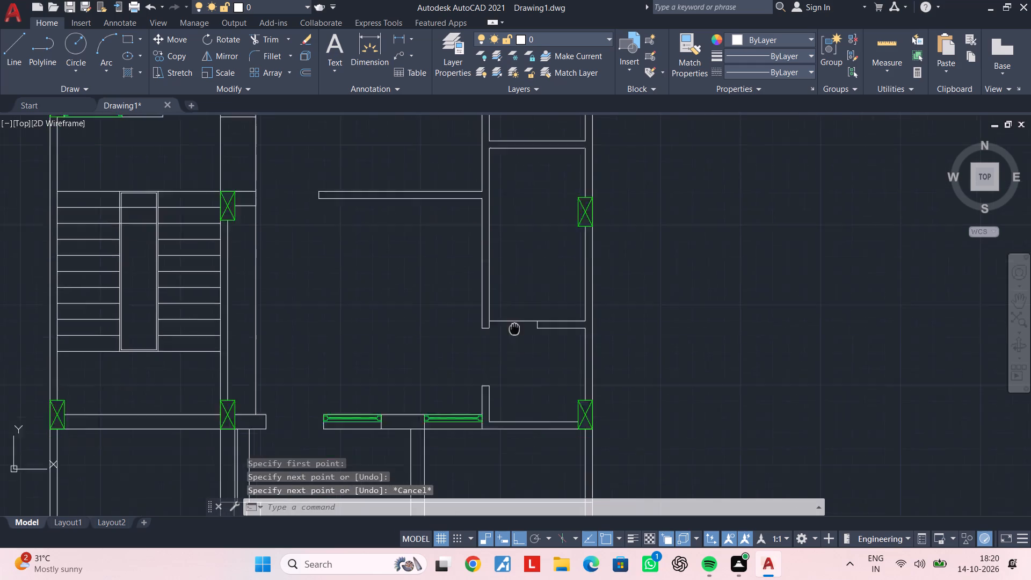
pyautogui.moveTo(514, 329); pyautogui.dragTo(515, 247, button='middle')
pyautogui.moveTo(505, 277); pyautogui.dragTo(560, 277, button='middle')
pyautogui.press('space')
pyautogui.scroll(1, 543, 246)
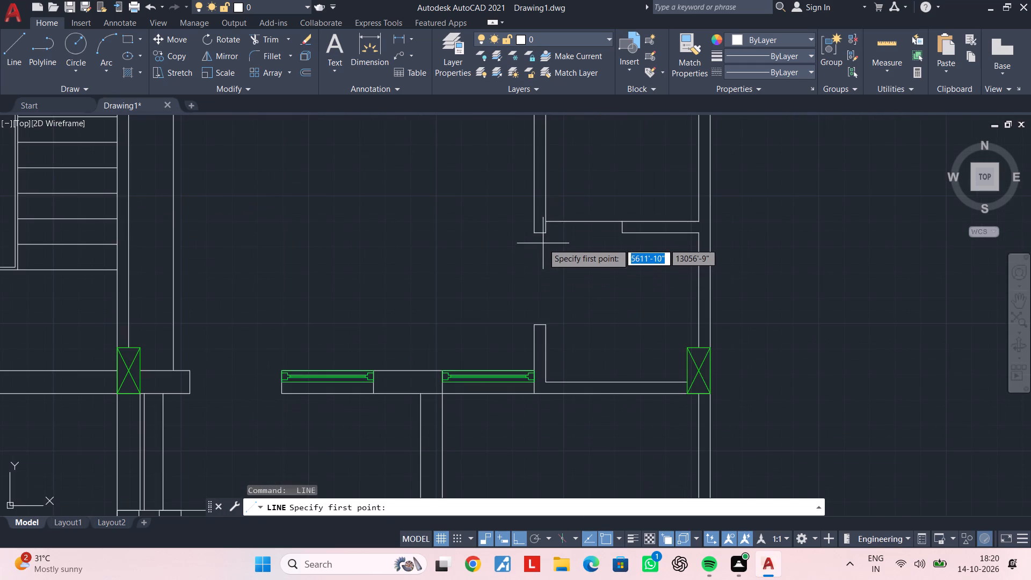
pyautogui.click(535, 235)
pyautogui.scroll(2, 529, 329)
pyautogui.click(536, 319)
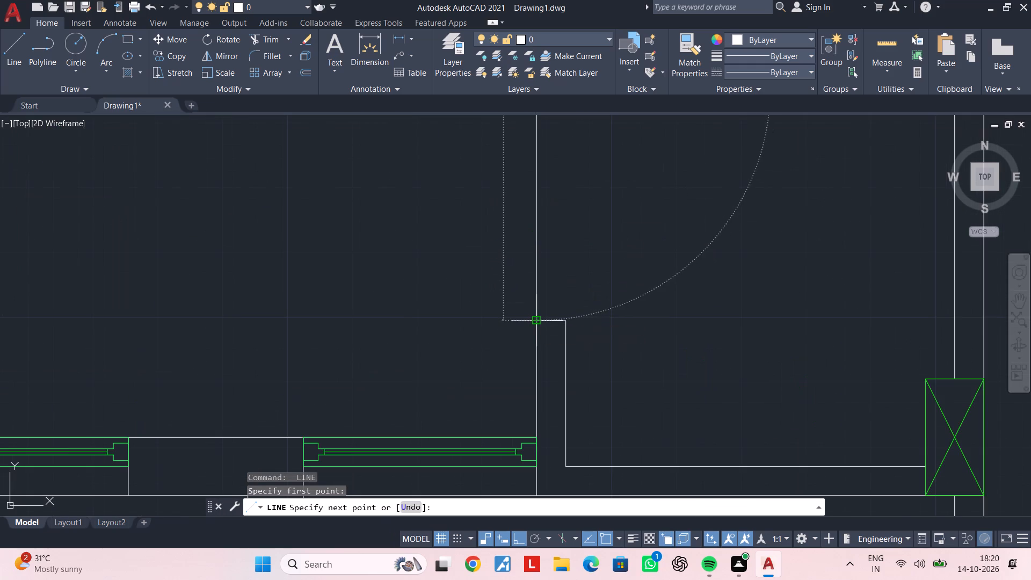
pyautogui.press('Escape')
# Draw lines across the 3' opening between the staircase-side wall end and the bottom wall's window, along the lower and upper wall faces.
pyautogui.scroll(-3, 536, 319)
pyautogui.moveTo(462, 309); pyautogui.dragTo(731, 338, button='middle')
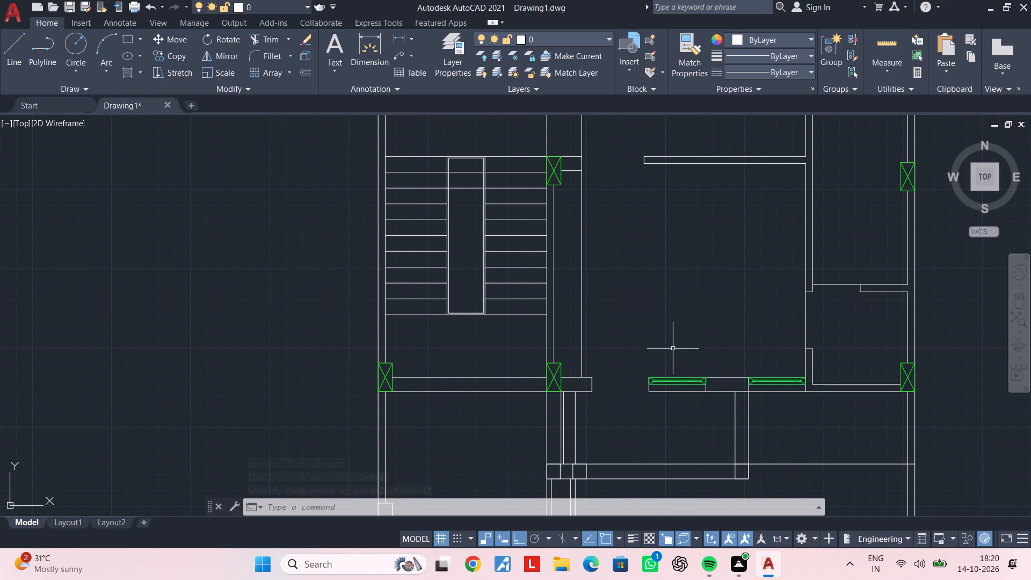
pyautogui.press('l')
pyautogui.press('space')
pyautogui.scroll(2, 608, 397)
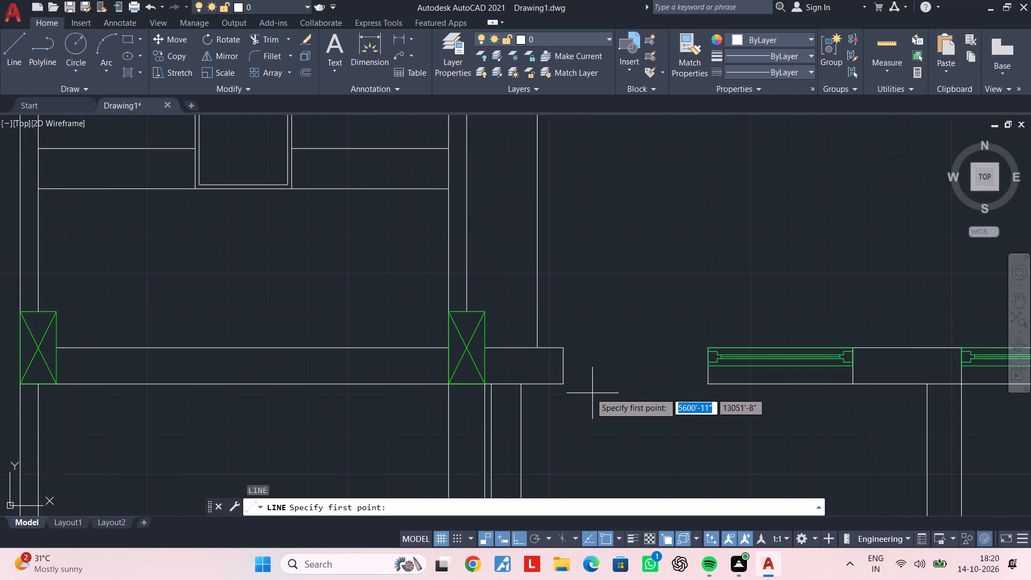
pyautogui.click(564, 386)
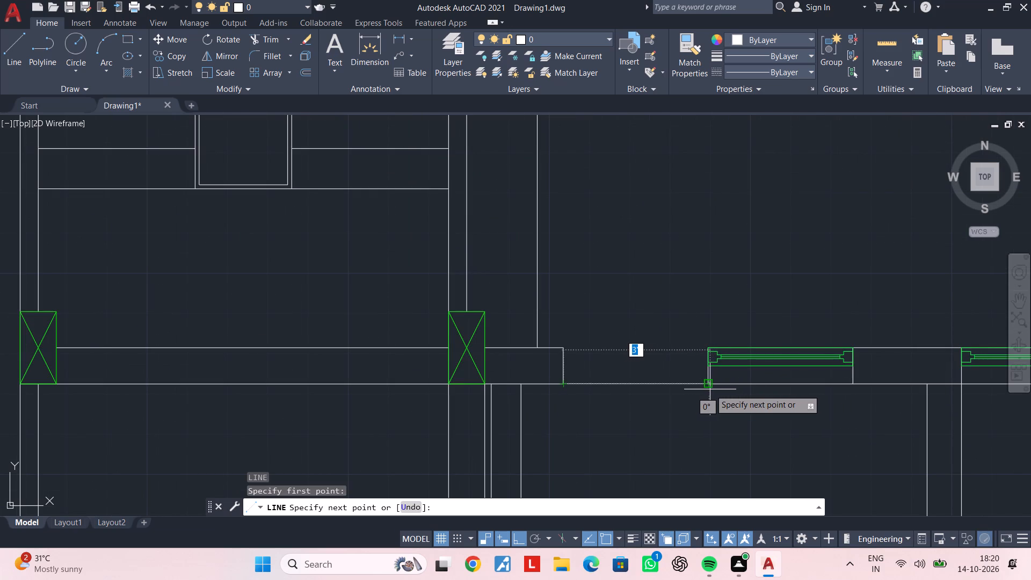
pyautogui.click(710, 388)
pyautogui.press('space')
pyautogui.press('space')
pyautogui.click(711, 346)
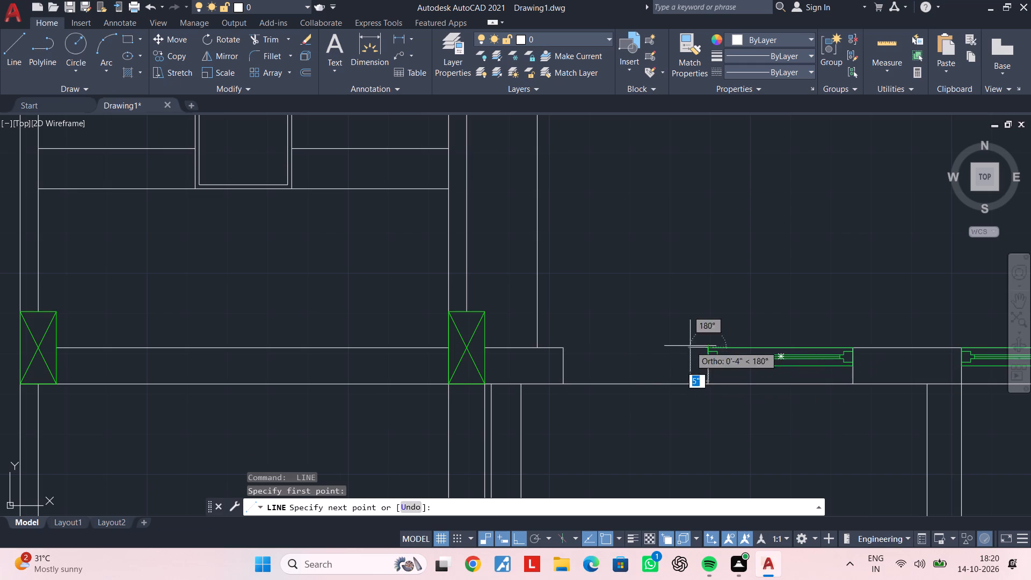
pyautogui.click(562, 345)
pyautogui.press('Escape')
pyautogui.press('Escape')
# Draw a horizontal line from the middle partition's upper-left corner to the vertical wall line beside the staircase column.
pyautogui.scroll(-2, 664, 347)
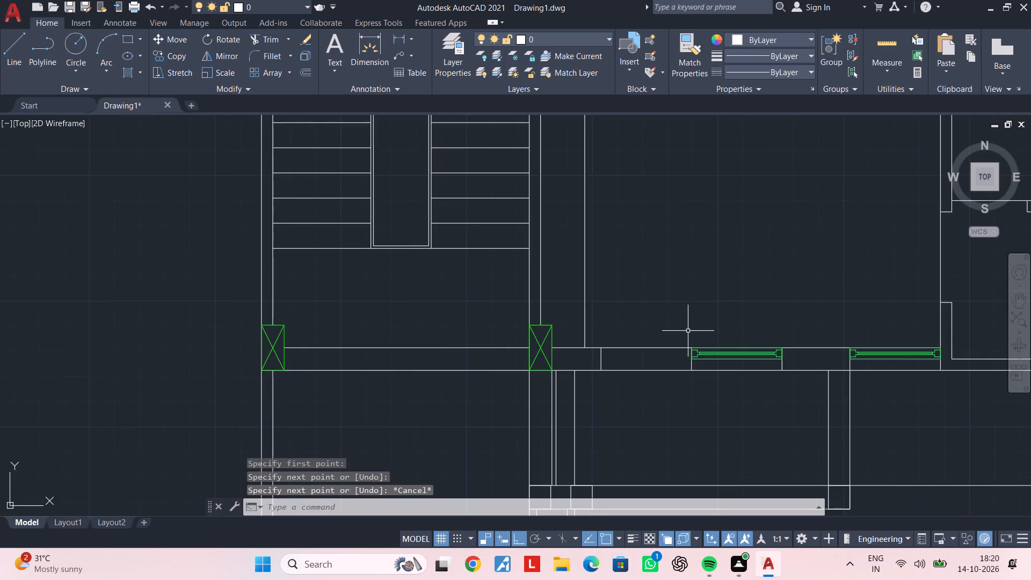
pyautogui.scroll(-1, 688, 331)
pyautogui.moveTo(688, 334); pyautogui.dragTo(687, 432, button='middle')
pyautogui.moveTo(674, 361); pyautogui.dragTo(664, 428, button='middle')
pyautogui.press('Escape')
pyautogui.press('Escape')
pyautogui.moveTo(671, 369); pyautogui.dragTo(670, 421, button='middle')
pyautogui.press('space')
pyautogui.scroll(2, 638, 334)
pyautogui.click(722, 349)
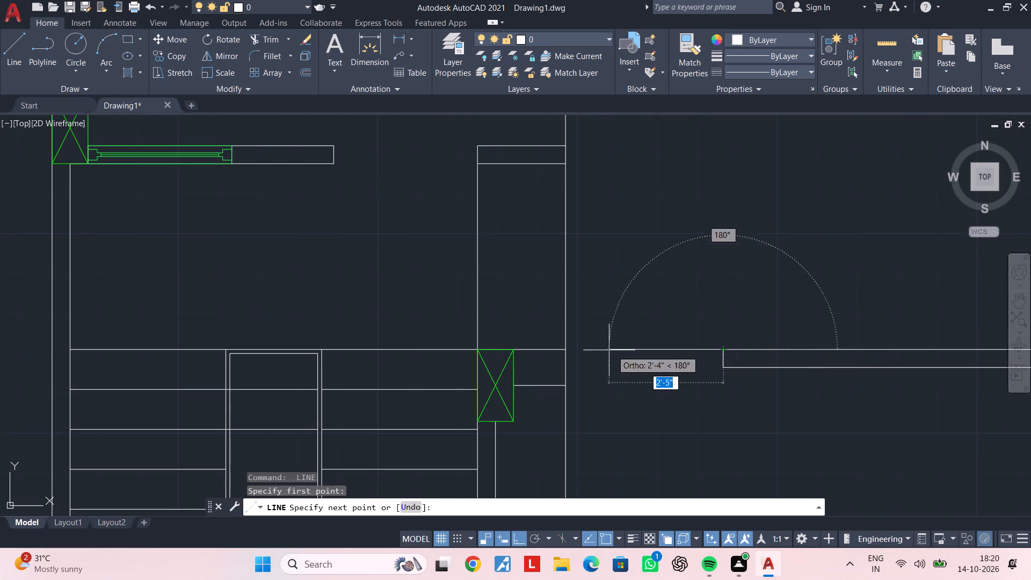
pyautogui.click(562, 350)
pyautogui.scroll(-3, 636, 353)
pyautogui.press('Escape')
pyautogui.press('Escape')
pyautogui.press('Escape')
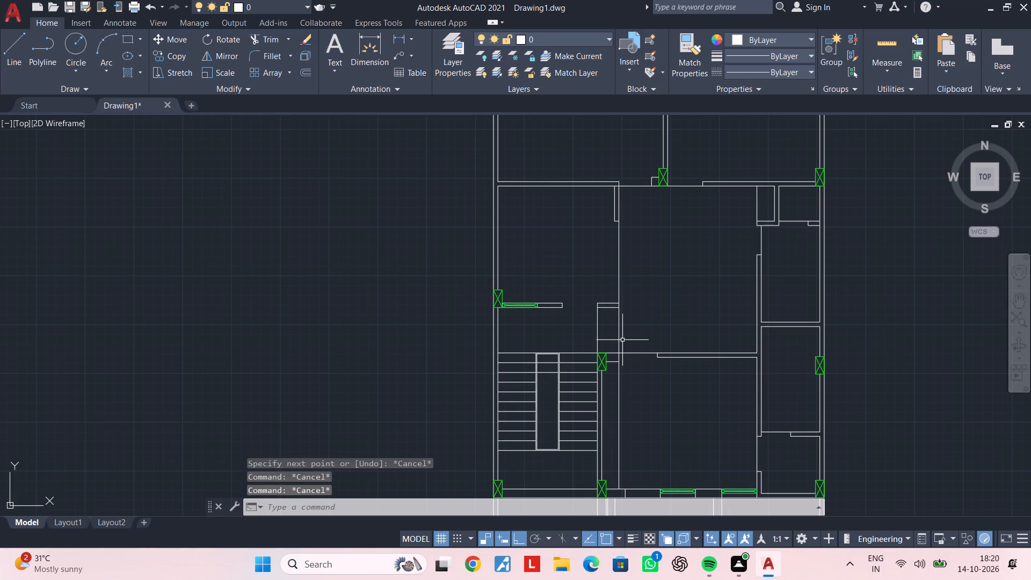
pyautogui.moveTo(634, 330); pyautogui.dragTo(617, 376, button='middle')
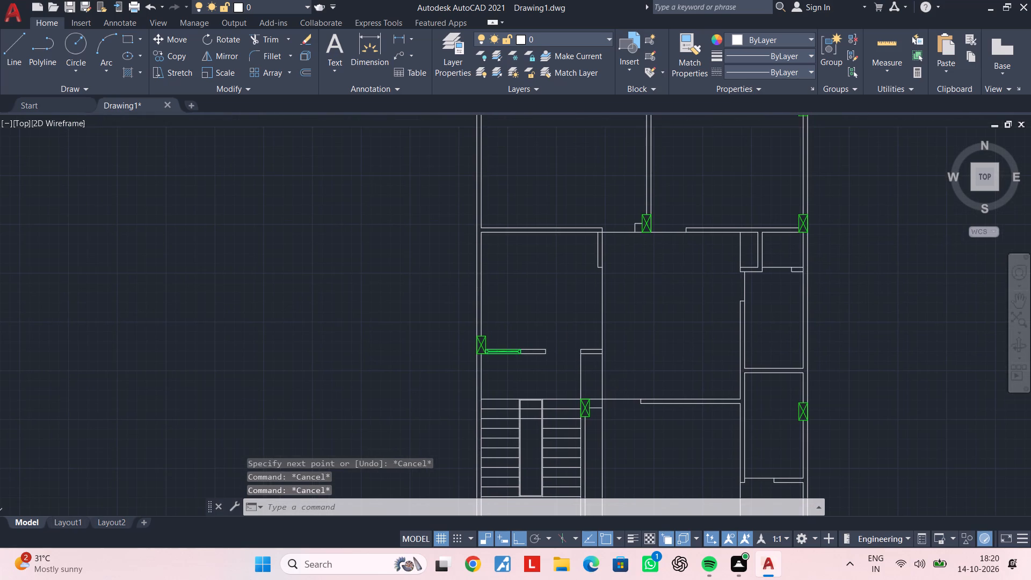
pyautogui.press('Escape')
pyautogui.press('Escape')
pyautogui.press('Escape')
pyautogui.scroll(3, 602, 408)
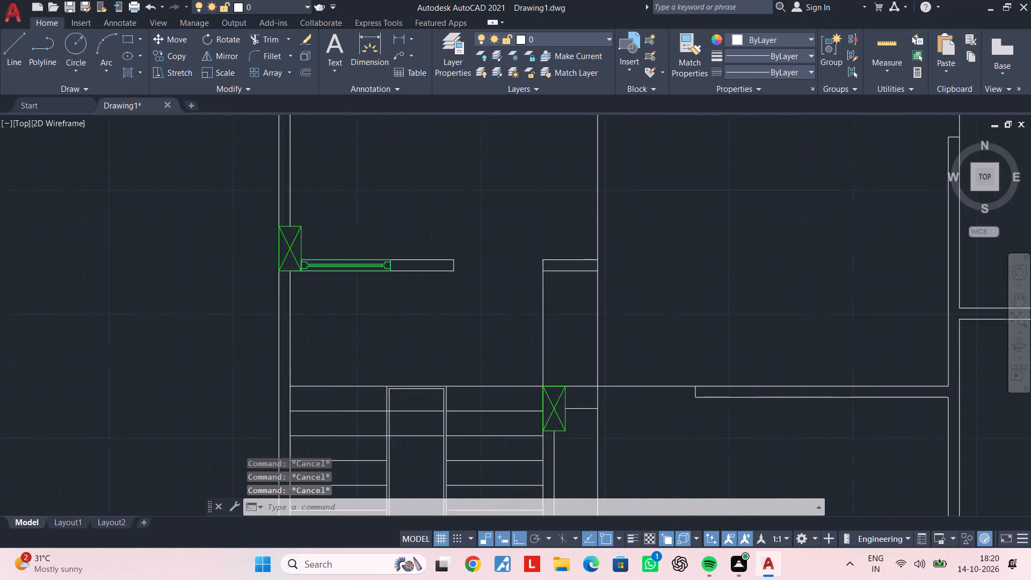
# Draw a horizontal line across the opening above the staircase, joining the lower corners of the facing wall end and the windowed wall.
pyautogui.scroll(2, 596, 364)
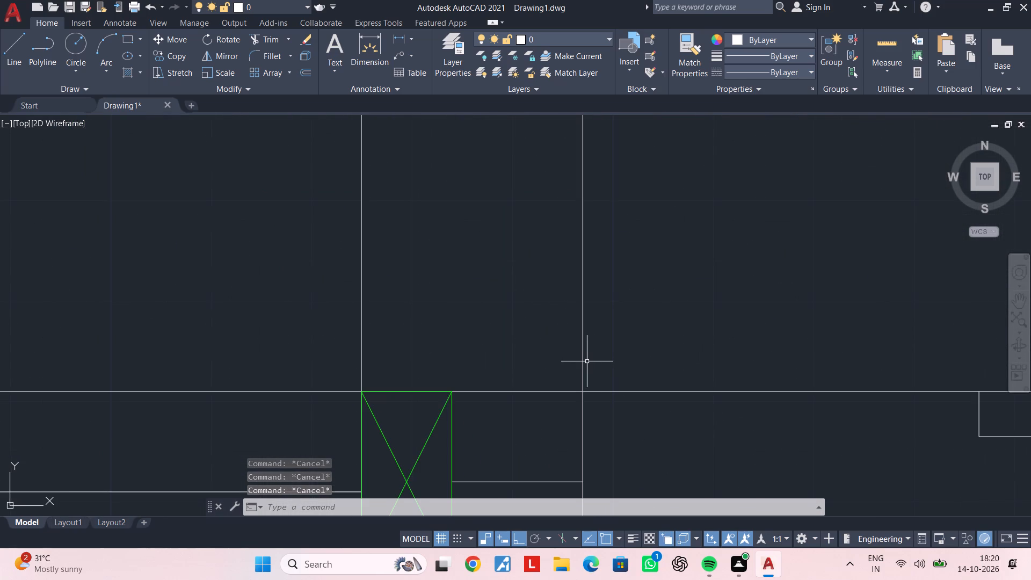
pyautogui.press('Escape')
pyautogui.press('Escape')
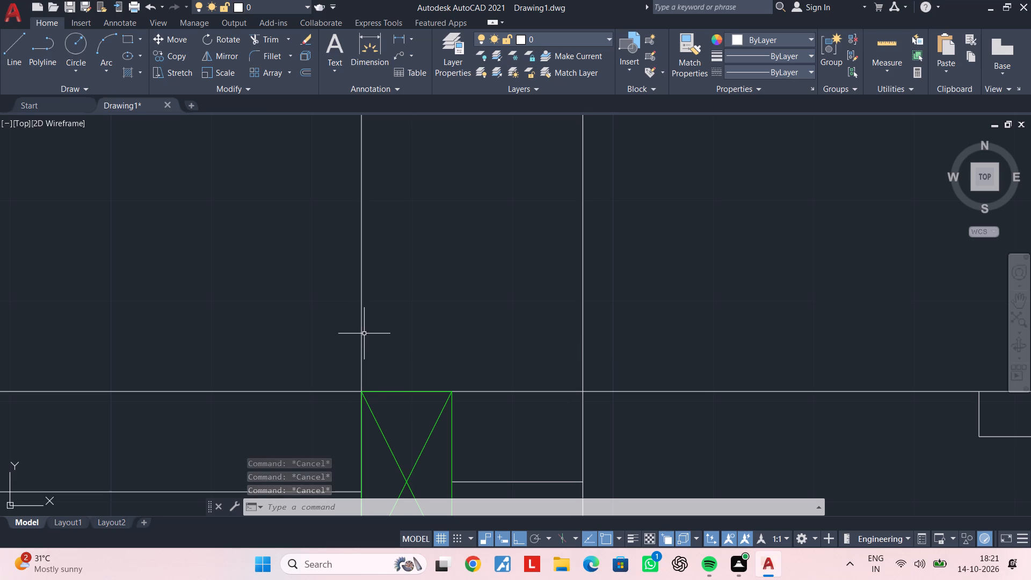
pyautogui.scroll(-2, 410, 305)
pyautogui.moveTo(411, 316); pyautogui.dragTo(416, 428, button='middle')
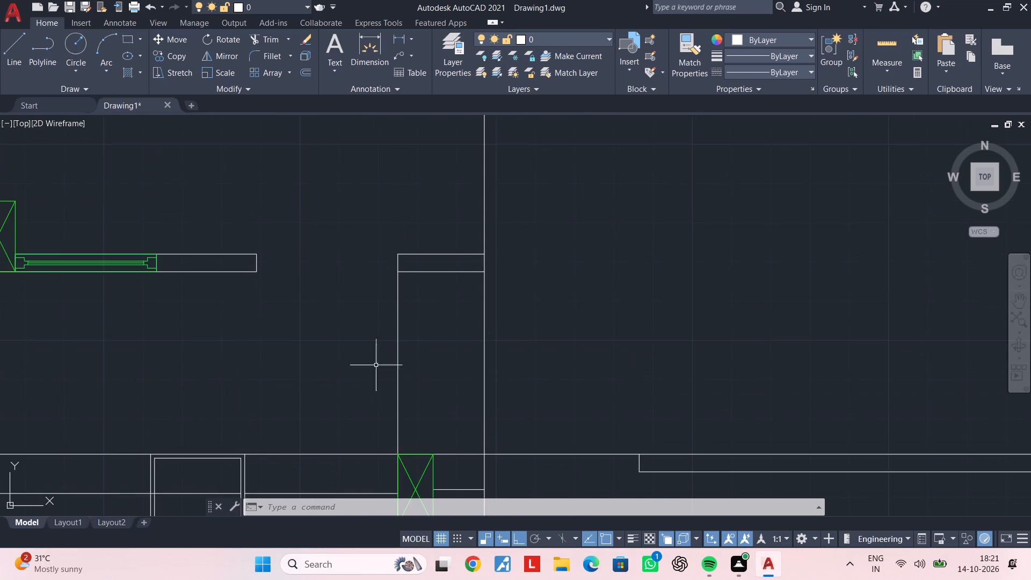
pyautogui.moveTo(346, 332); pyautogui.dragTo(434, 362, button='middle')
pyautogui.press('Escape')
pyautogui.press('Escape')
pyautogui.press('Escape')
pyautogui.write('l')
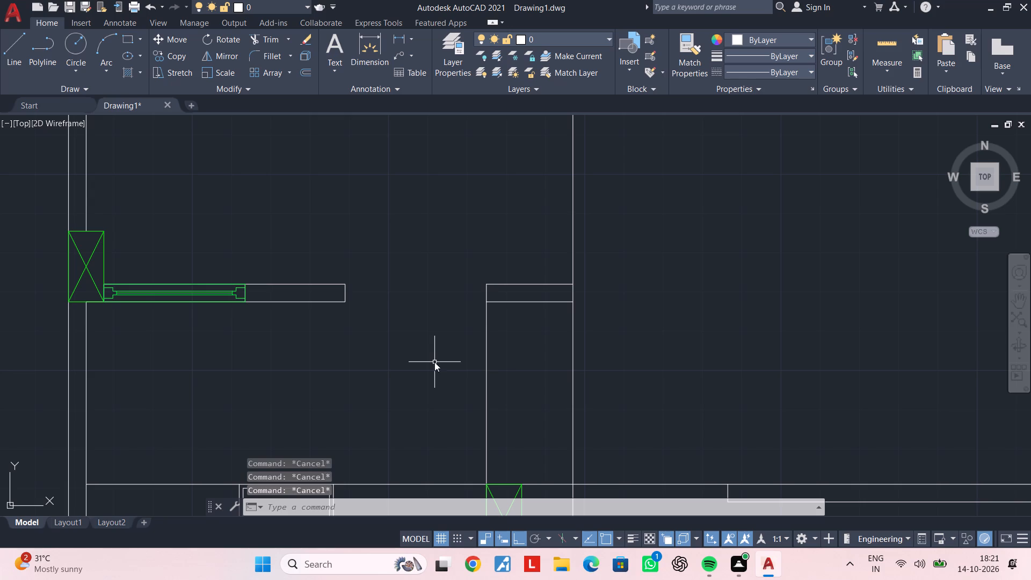
pyautogui.press('space')
pyautogui.click(484, 304)
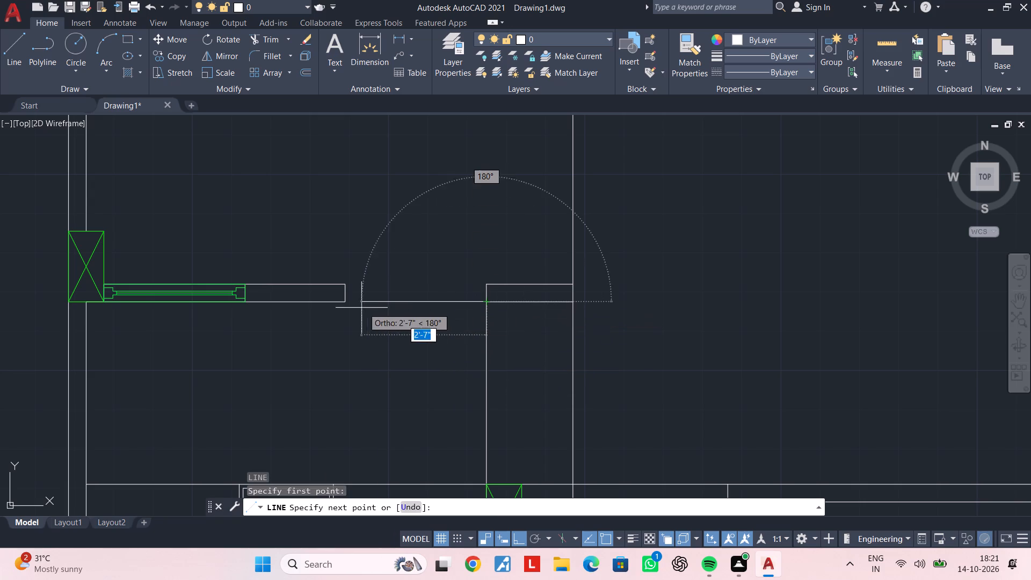
pyautogui.click(343, 303)
pyautogui.press('Escape')
pyautogui.press('Escape')
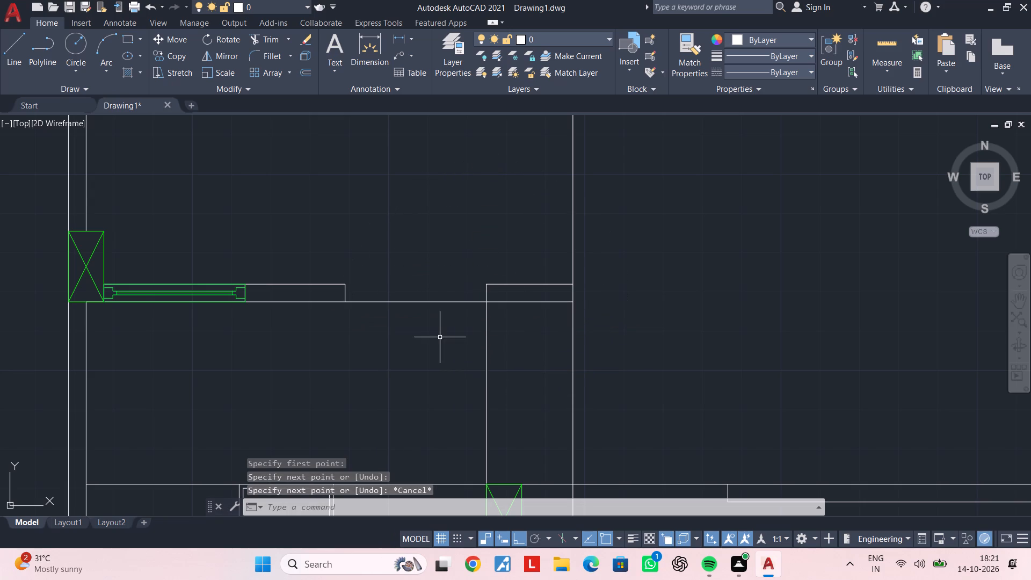
pyautogui.press('Escape')
pyautogui.press('Escape')
# Draw a horizontal line from the upper-left room's window corner to the wall stub beside the middle column, along the upper wall face.
pyautogui.scroll(-3, 440, 338)
pyautogui.moveTo(481, 324); pyautogui.dragTo(474, 391, button='middle')
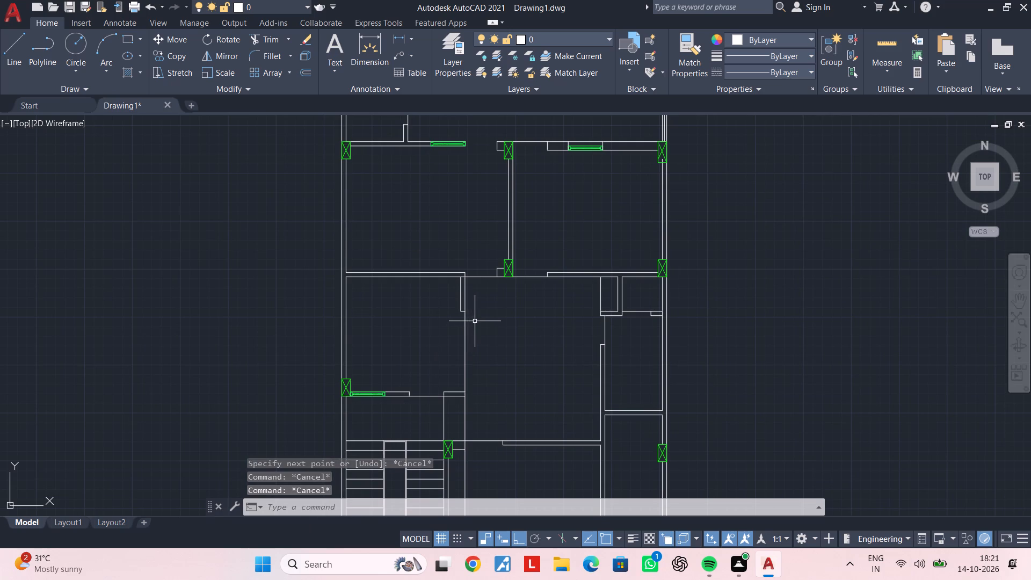
pyautogui.moveTo(498, 326); pyautogui.dragTo(498, 349, button='middle')
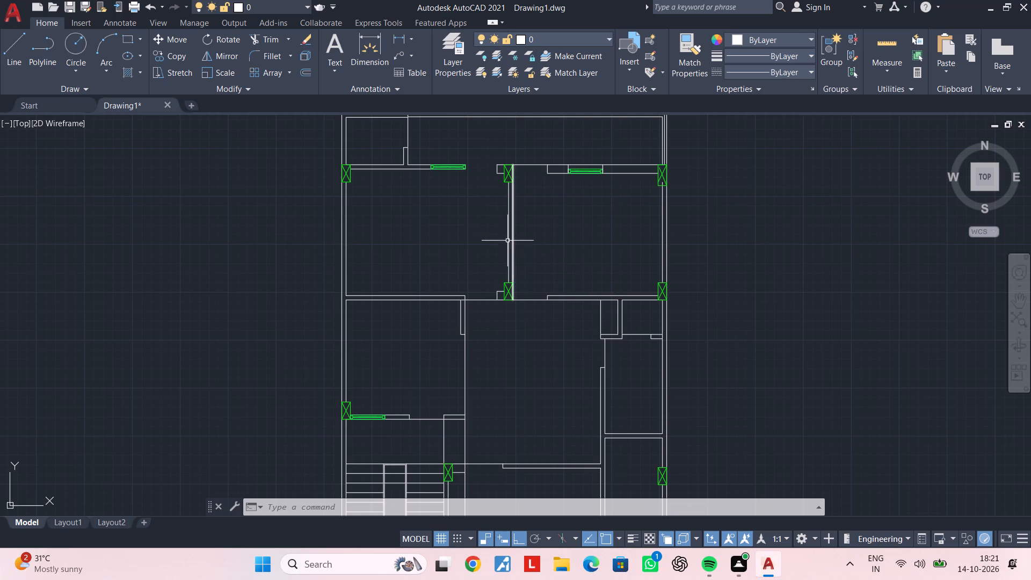
pyautogui.moveTo(470, 240); pyautogui.dragTo(460, 313, button='middle')
pyautogui.scroll(2, 471, 241)
pyautogui.moveTo(468, 258); pyautogui.dragTo(454, 304, button='middle')
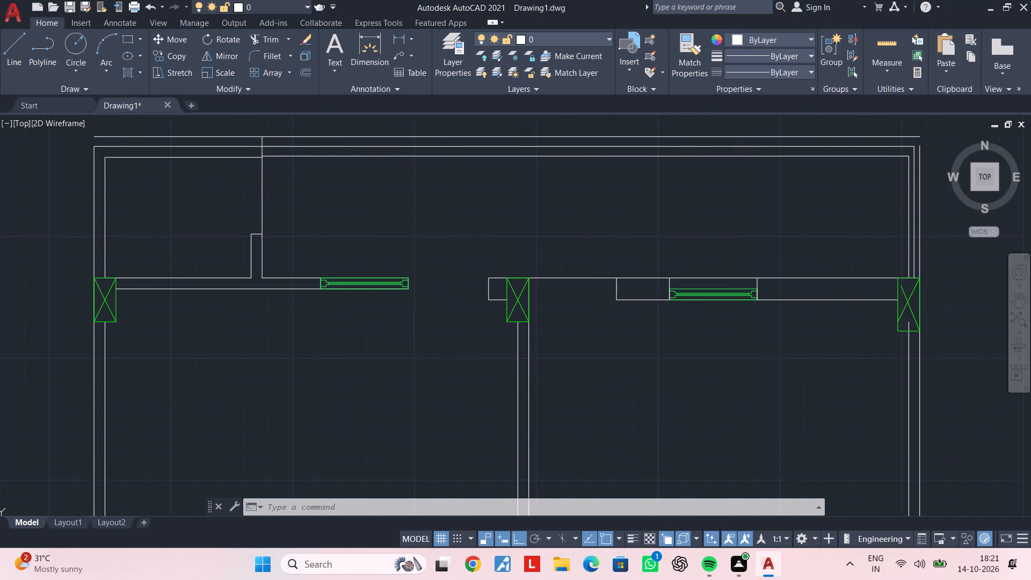
pyautogui.write('l')
pyautogui.press('space')
pyautogui.scroll(2, 422, 263)
pyautogui.click(384, 298)
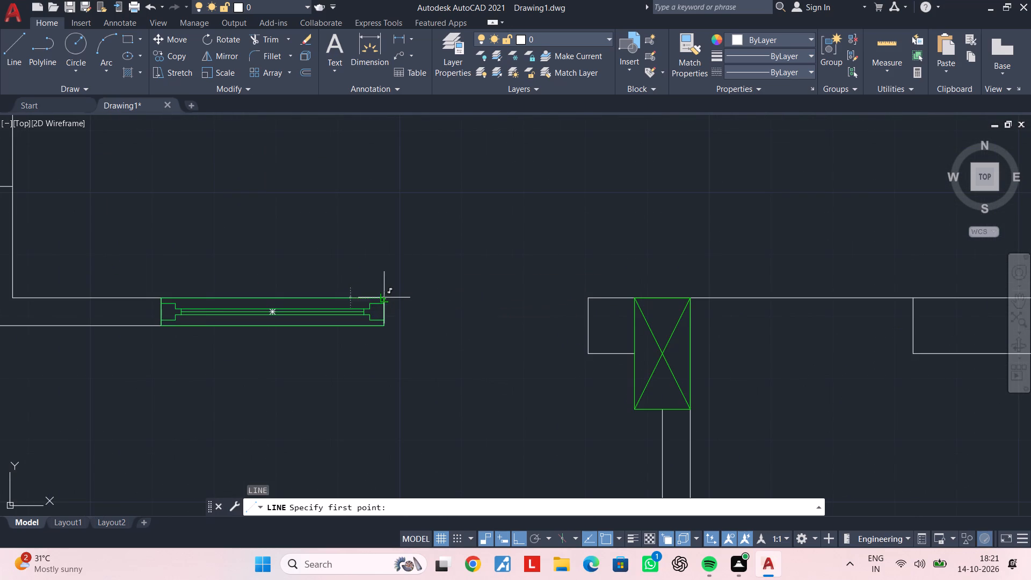
pyautogui.click(590, 300)
pyautogui.press('Escape')
pyautogui.scroll(-2, 540, 327)
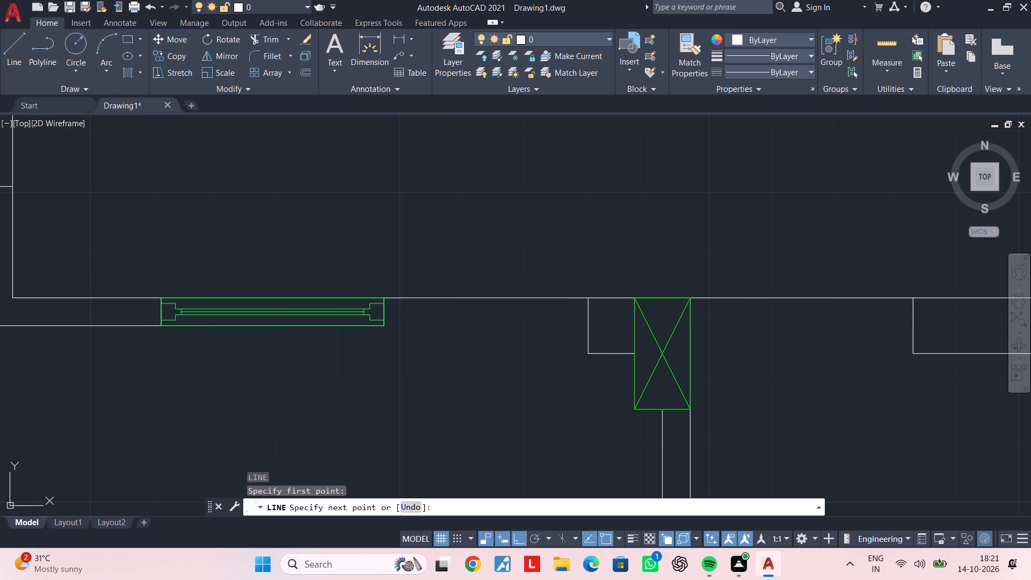
pyautogui.scroll(-1, 536, 331)
pyautogui.scroll(-2, 481, 357)
pyautogui.moveTo(480, 358); pyautogui.dragTo(475, 292, button='middle')
pyautogui.press('Escape')
pyautogui.press('Escape')
pyautogui.moveTo(431, 321); pyautogui.dragTo(430, 286, button='middle')
pyautogui.press('Escape')
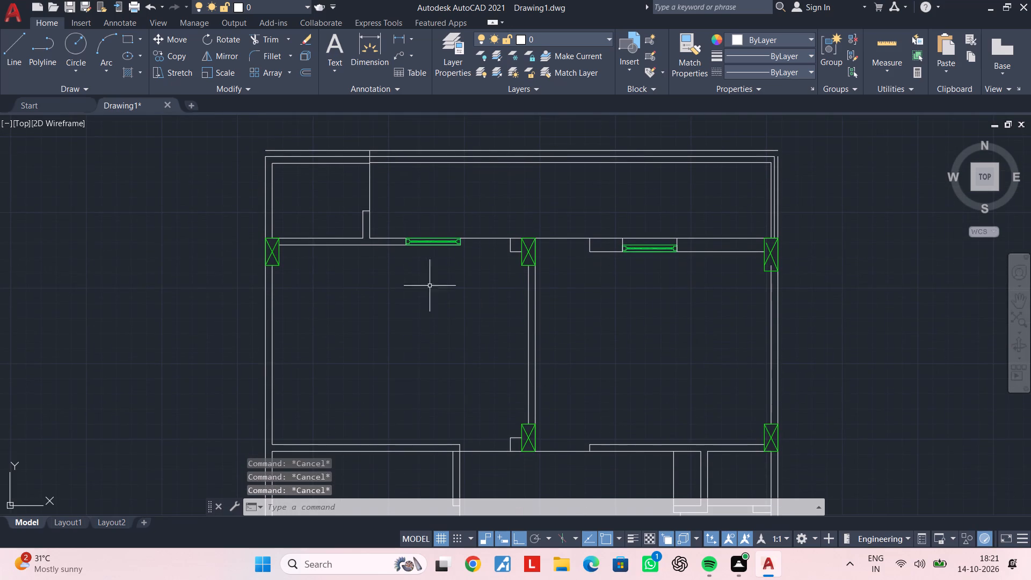
# Examine the floor plan's rooms and wall junctions for openings still lacking a line.
pyautogui.moveTo(426, 327); pyautogui.dragTo(426, 229, button='middle')
pyautogui.press('Escape')
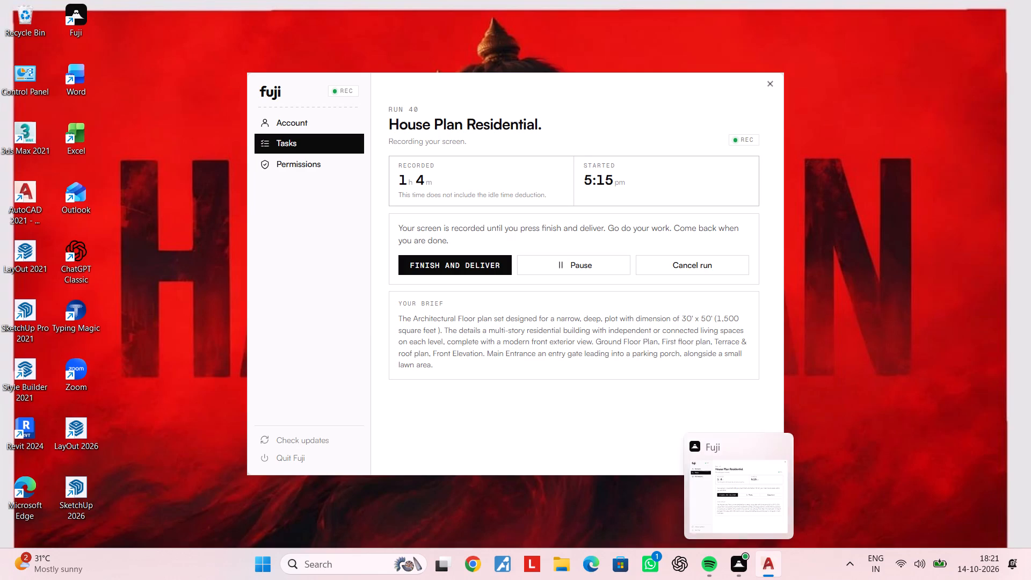
pyautogui.scroll(-2, 519, 387)
pyautogui.moveTo(522, 388); pyautogui.dragTo(535, 244, button='middle')
pyautogui.moveTo(539, 300); pyautogui.dragTo(541, 358, button='middle')
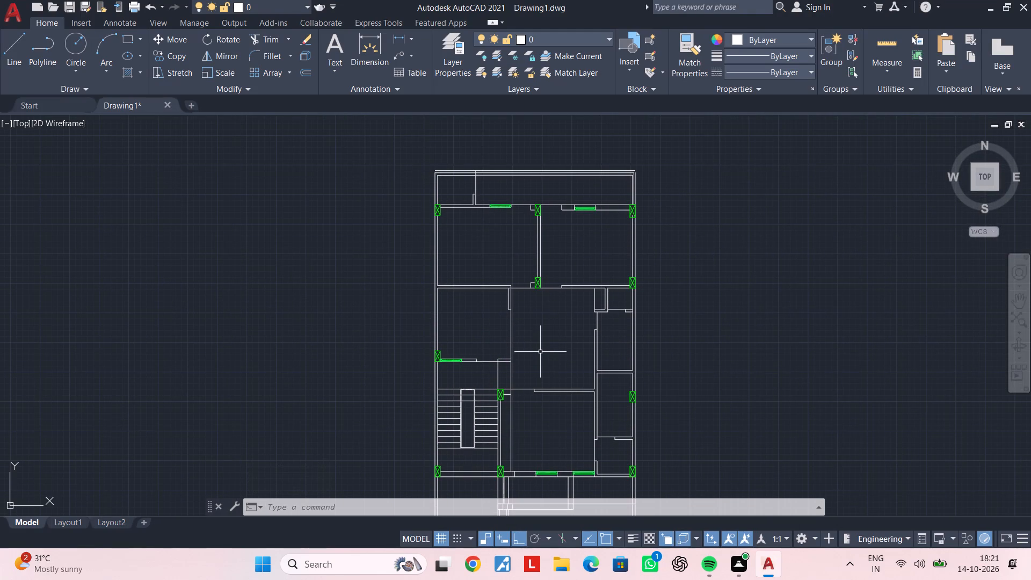
pyautogui.scroll(2, 492, 282)
pyautogui.scroll(3, 514, 325)
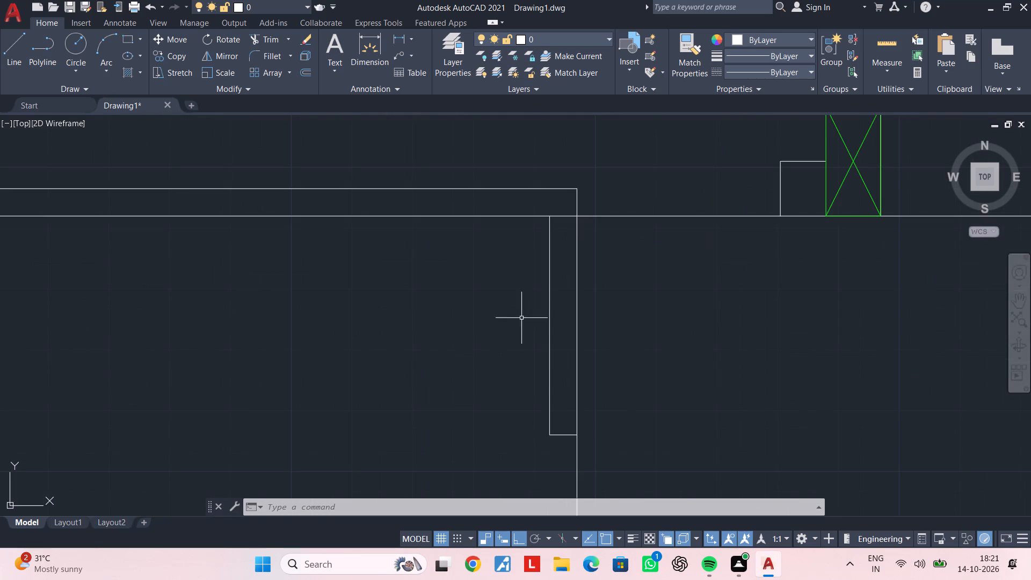
pyautogui.moveTo(539, 308); pyautogui.dragTo(534, 337, button='middle')
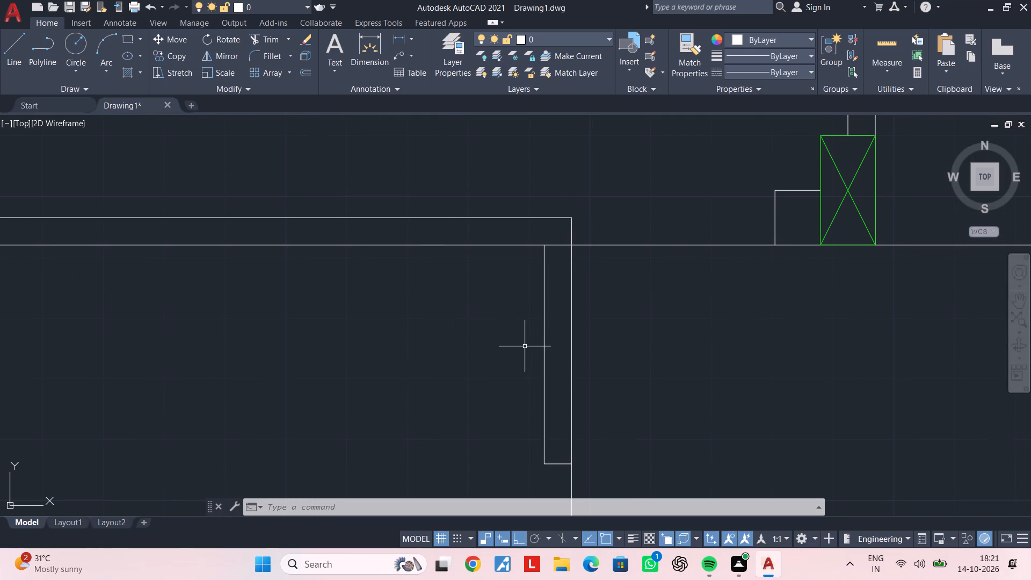
pyautogui.scroll(-4, 525, 346)
pyautogui.moveTo(525, 346); pyautogui.dragTo(509, 424, button='middle')
pyautogui.press('Escape')
pyautogui.moveTo(482, 352); pyautogui.dragTo(476, 390, button='middle')
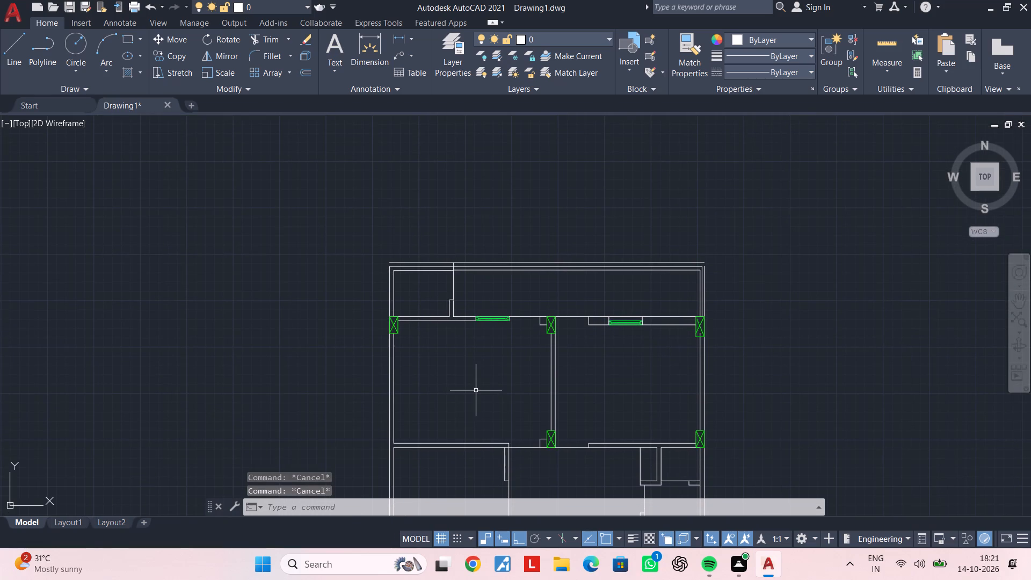
pyautogui.press('Escape')
# Open DesignCenter and display the blocks of 01-01-cad-blocks-net-beds.dwg from the Bed block folder.
pyautogui.press('a')
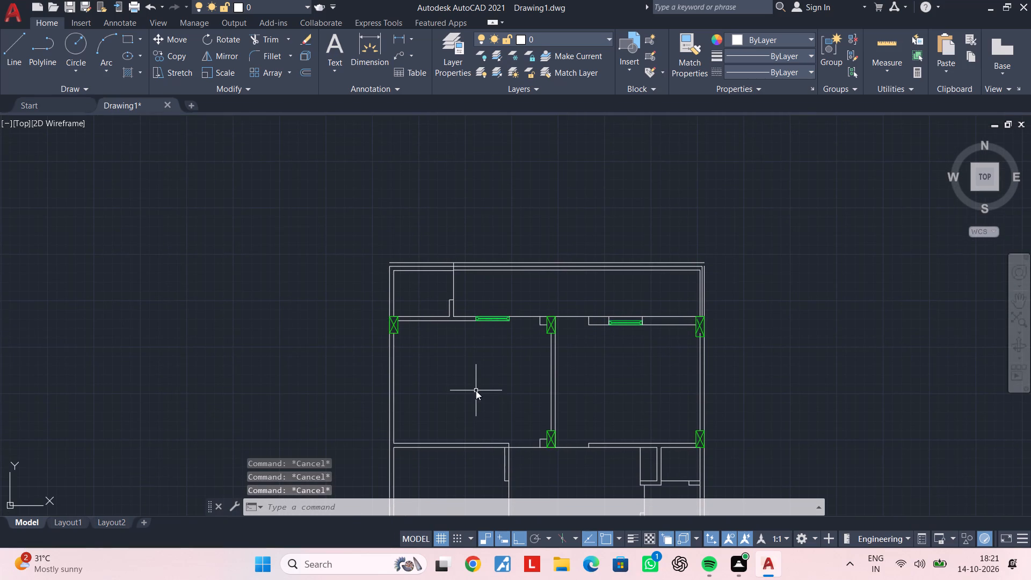
pyautogui.press('d')
pyautogui.press('c')
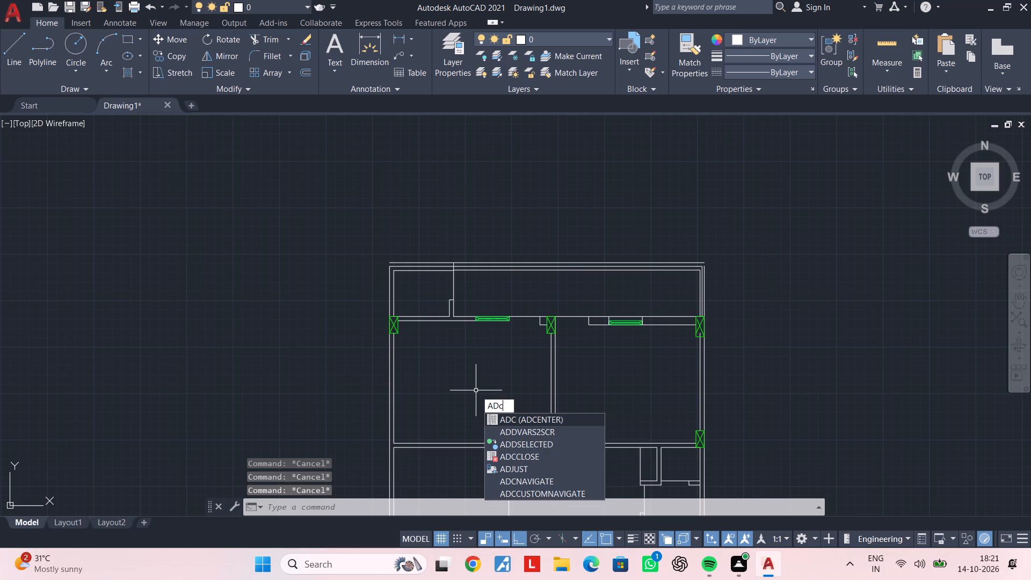
pyautogui.press('space')
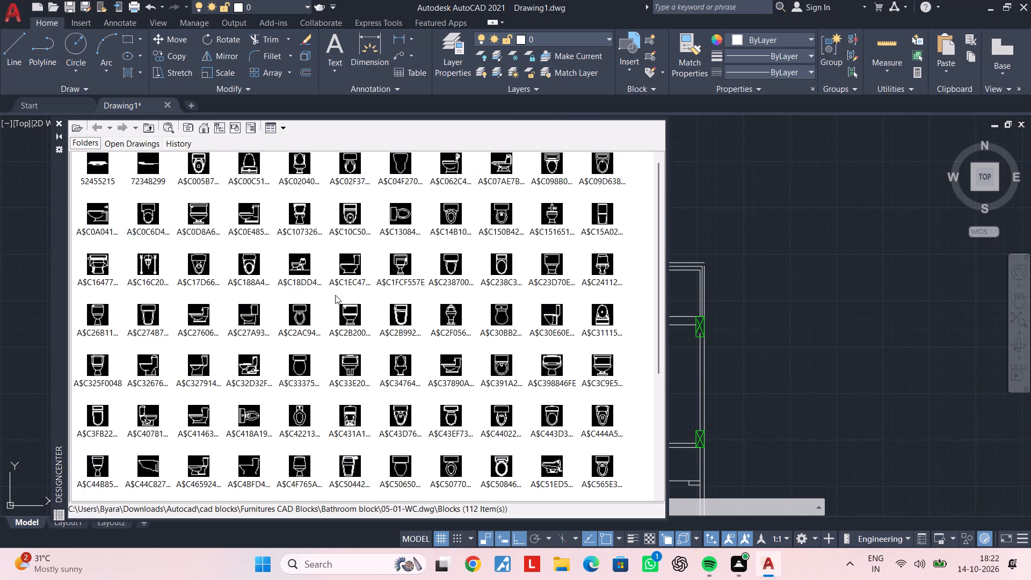
pyautogui.click(76, 133)
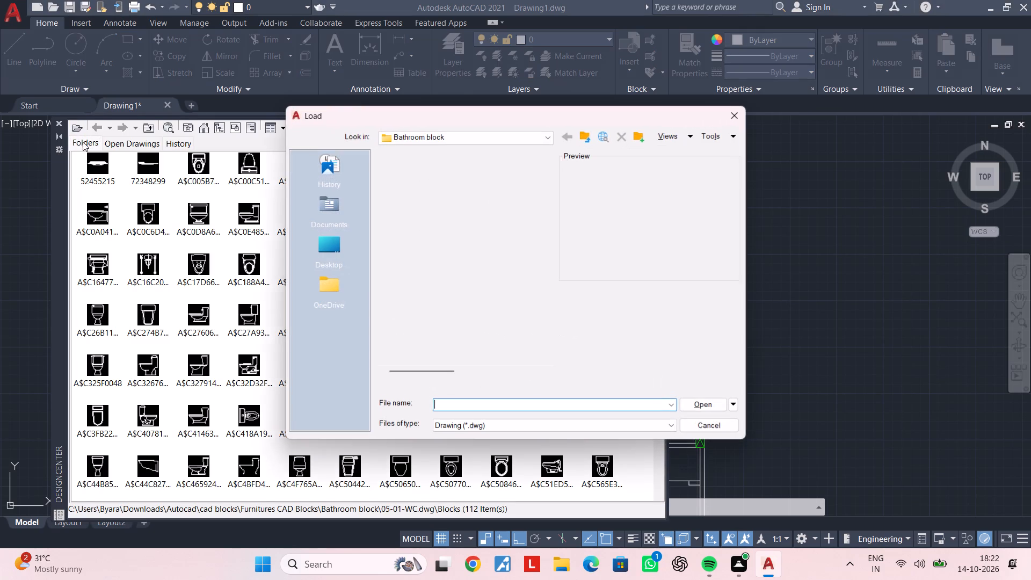
pyautogui.click(522, 137)
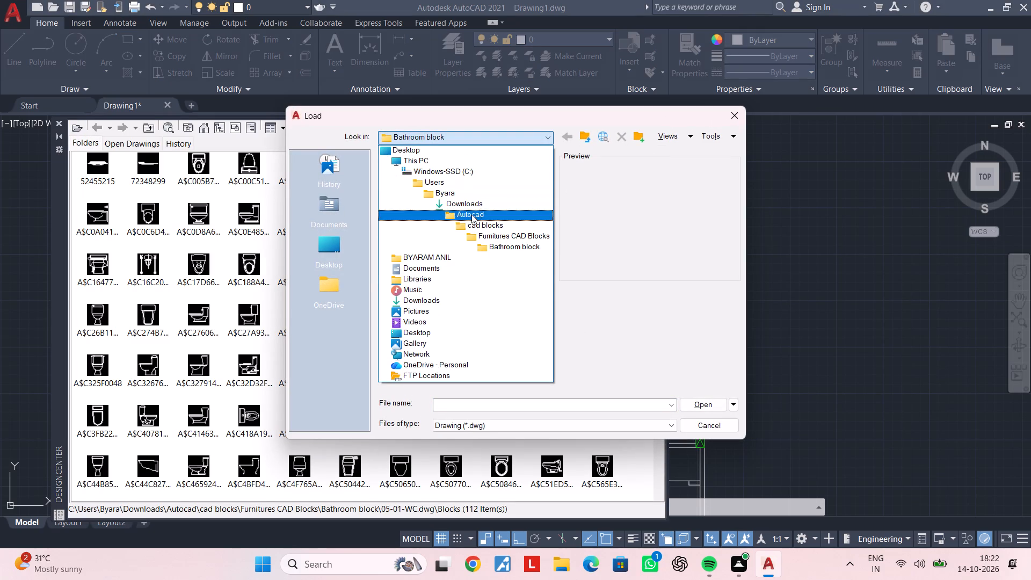
pyautogui.doubleClick(497, 234)
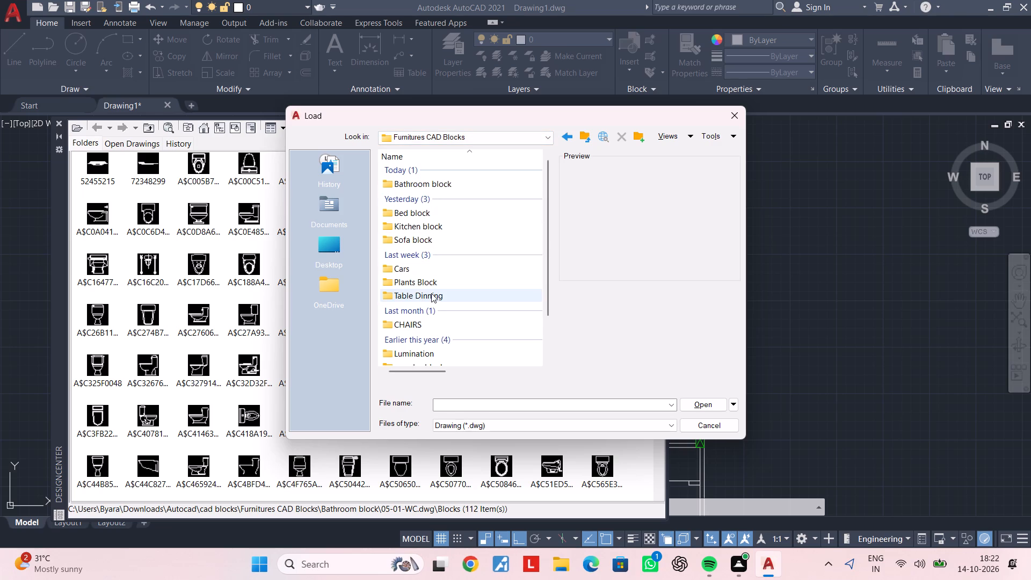
pyautogui.doubleClick(425, 213)
pyautogui.tripleClick(436, 182)
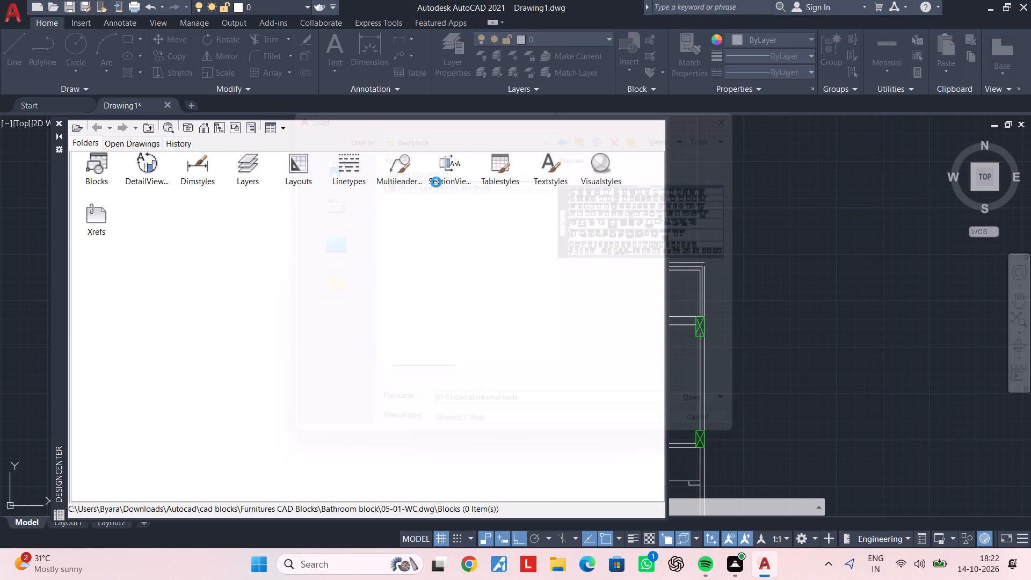
pyautogui.doubleClick(93, 158)
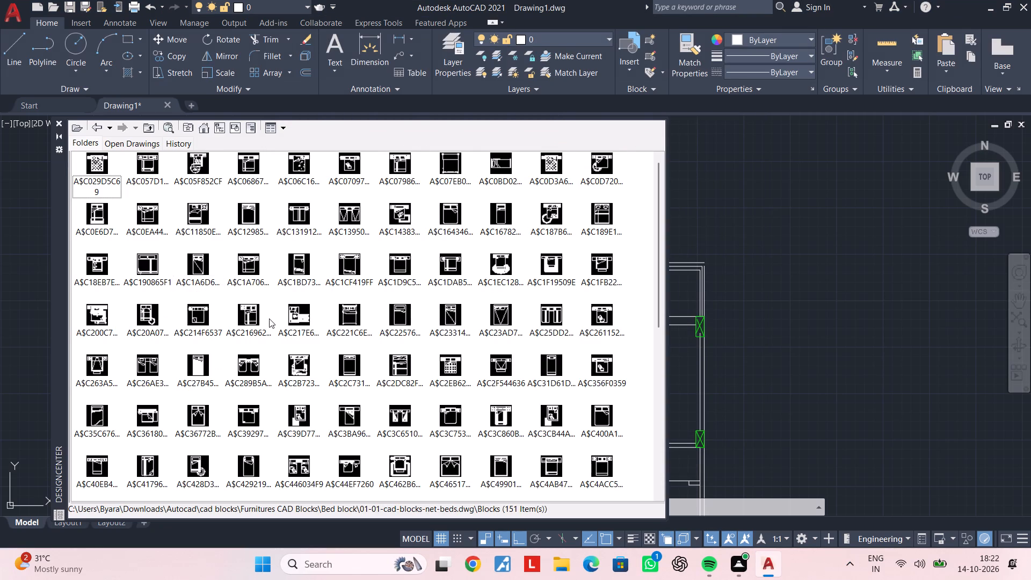
# Browse the bed blocks and preview candidates, including A$C217E6246 and the double bed A$C79766A75, without inserting them.
pyautogui.doubleClick(300, 321)
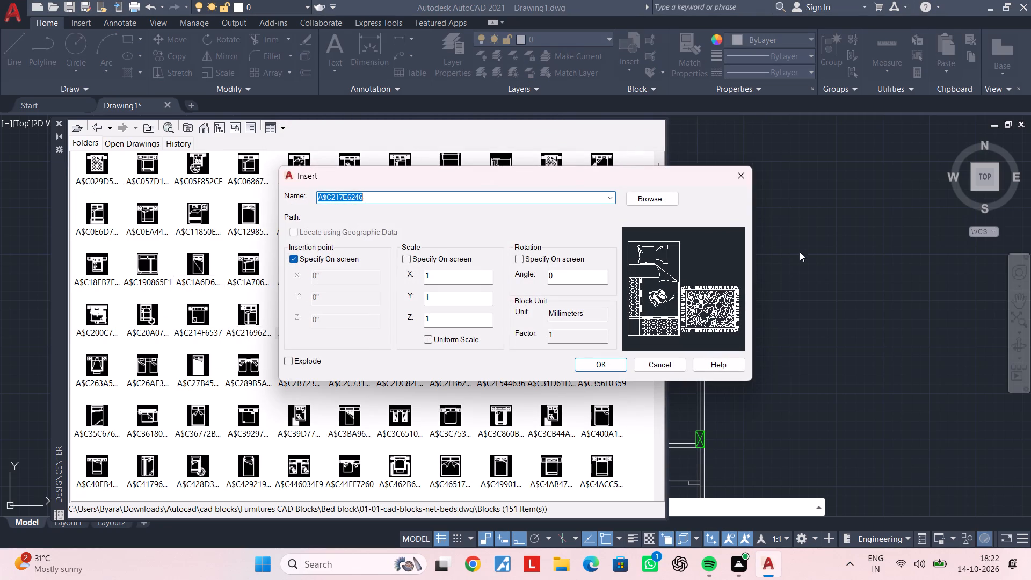
pyautogui.click(734, 180)
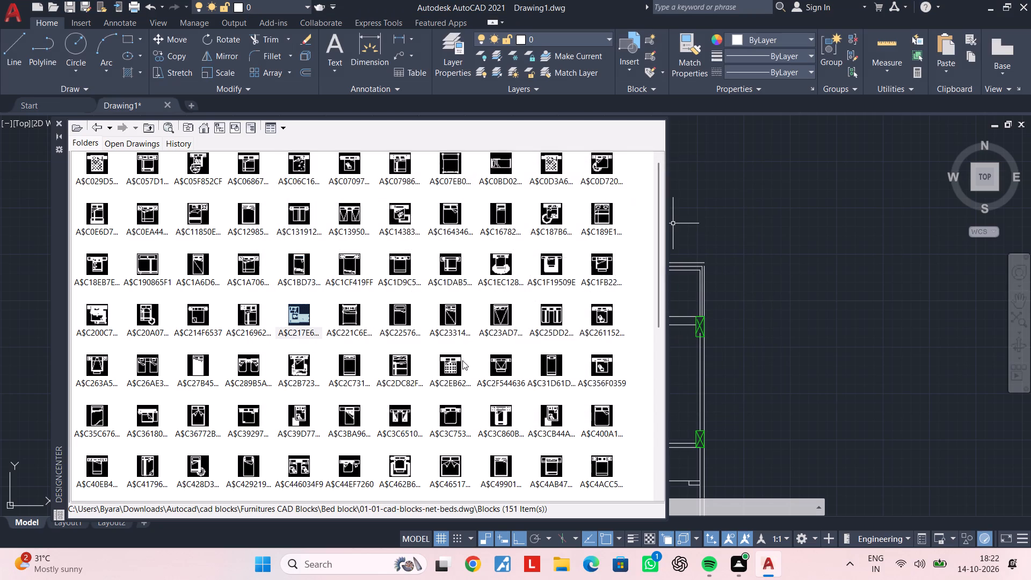
pyautogui.doubleClick(561, 421)
pyautogui.click(741, 180)
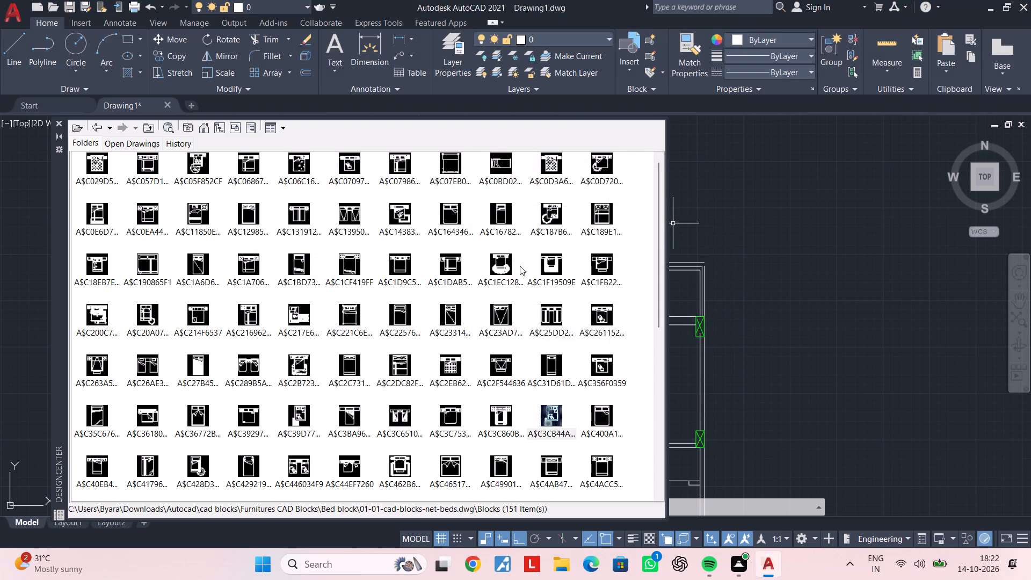
pyautogui.scroll(-1, 519, 274)
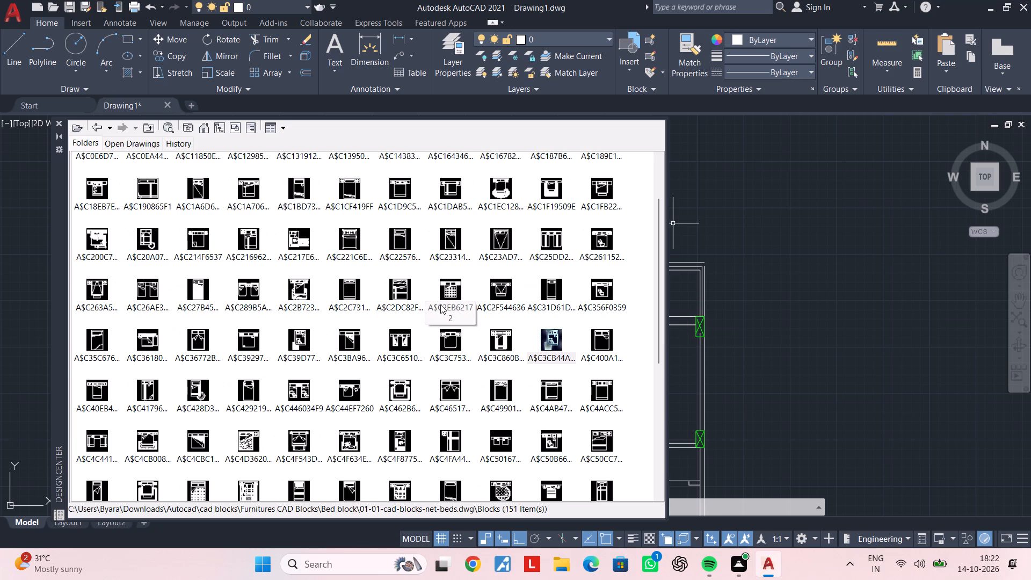
pyautogui.scroll(-2, 440, 305)
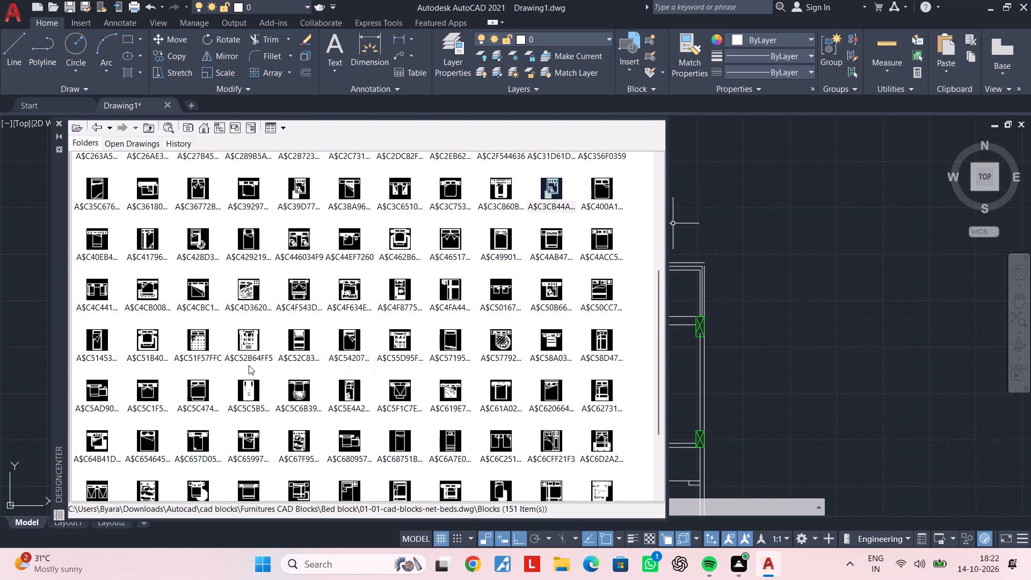
pyautogui.scroll(-3, 505, 375)
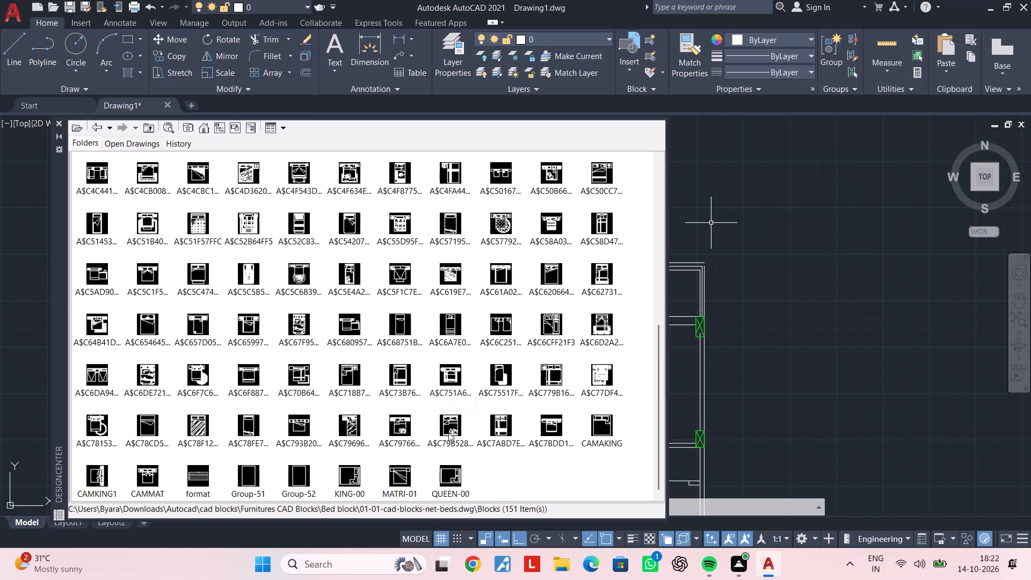
pyautogui.tripleClick(396, 421)
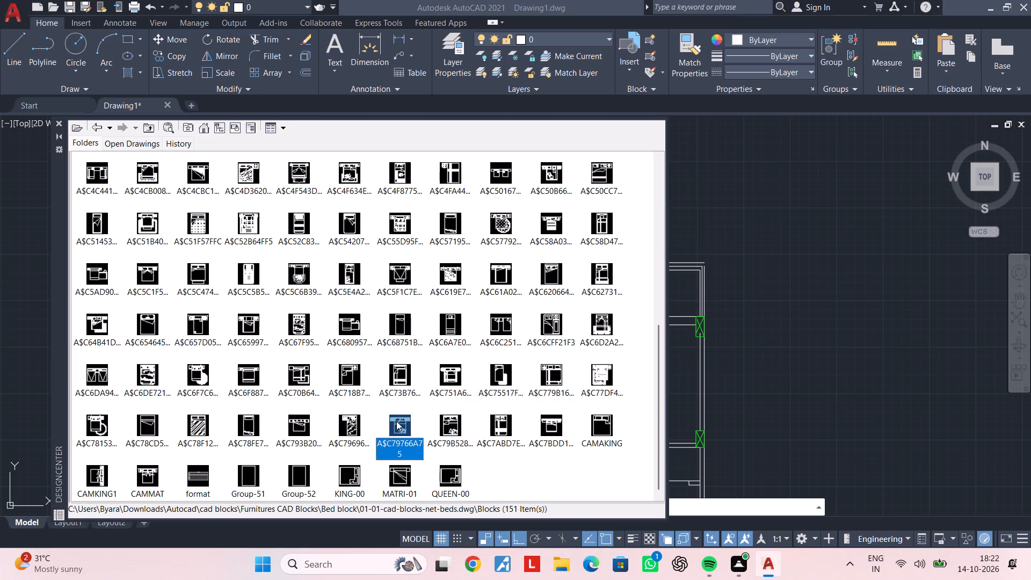
pyautogui.click(748, 172)
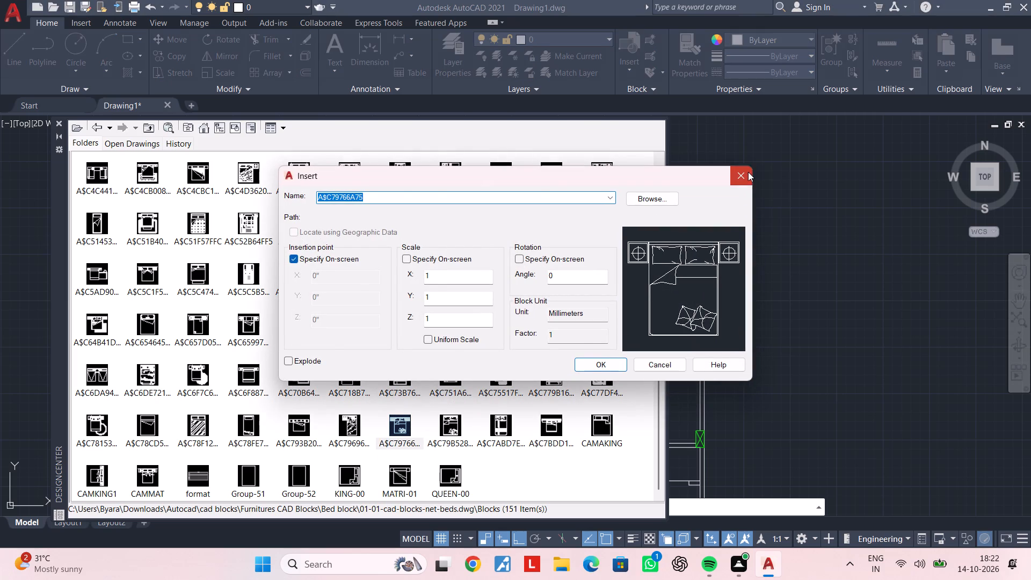
# Place the double bed block A$C79766A75 outside the plan's right side and close DesignCenter.
pyautogui.moveTo(395, 429); pyautogui.dragTo(776, 386)
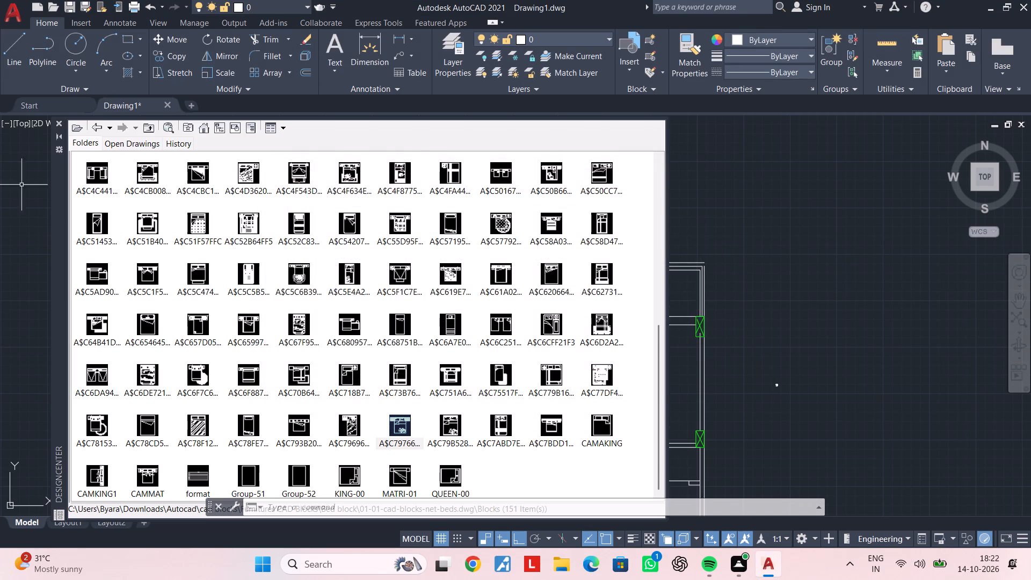
pyautogui.click(57, 121)
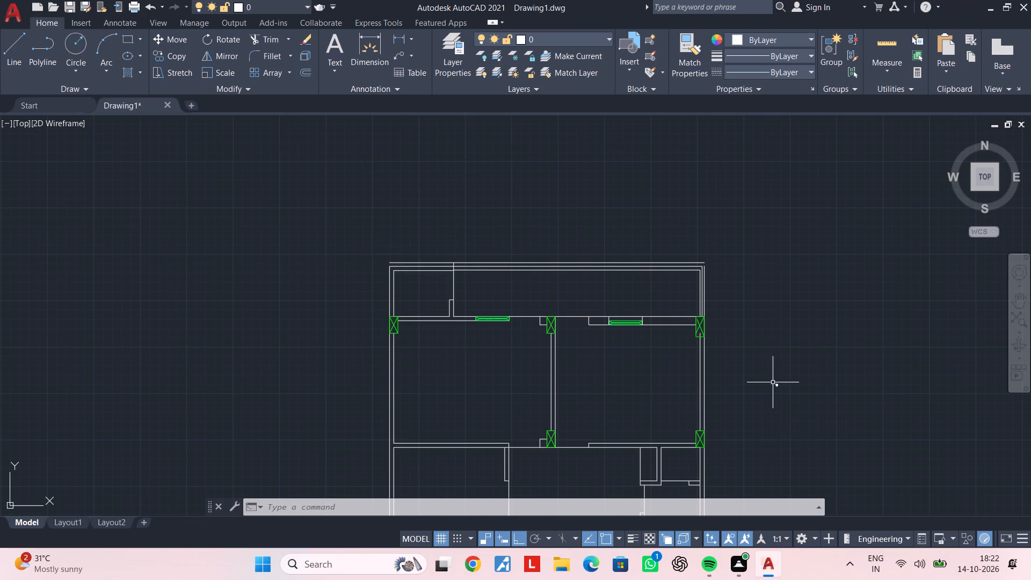
# Scale up the tiny bed block freehand from a base point near it, until it spans about a third of the plan's width.
pyautogui.scroll(3, 773, 382)
pyautogui.click(836, 373)
pyautogui.click(751, 438)
pyautogui.write('sc')
pyautogui.press('space')
pyautogui.scroll(3, 773, 402)
pyautogui.click(794, 401)
pyautogui.scroll(-7, 773, 436)
pyautogui.moveTo(746, 460); pyautogui.dragTo(756, 324, button='middle')
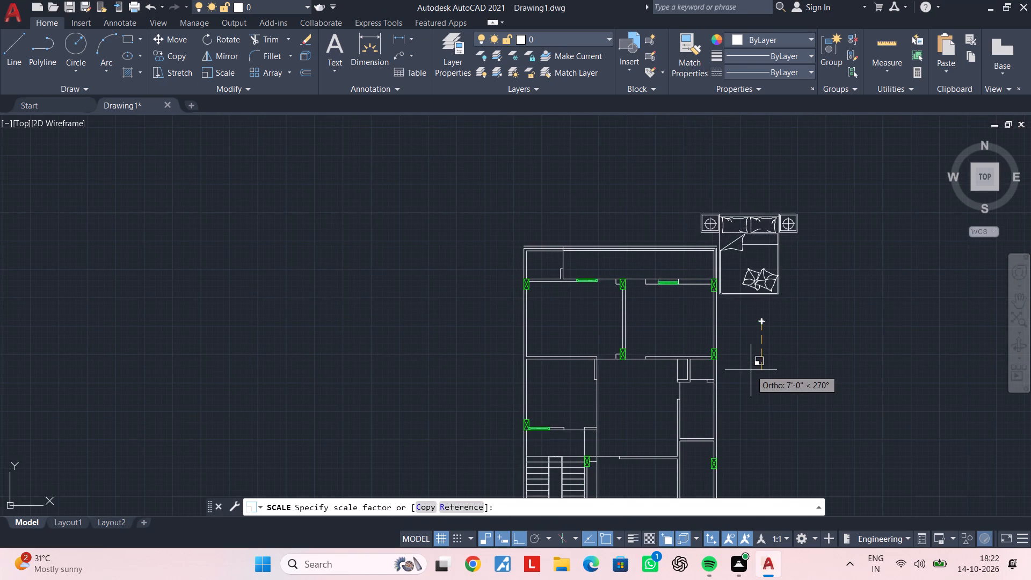
pyautogui.click(751, 357)
pyautogui.press('Escape')
pyautogui.press('Escape')
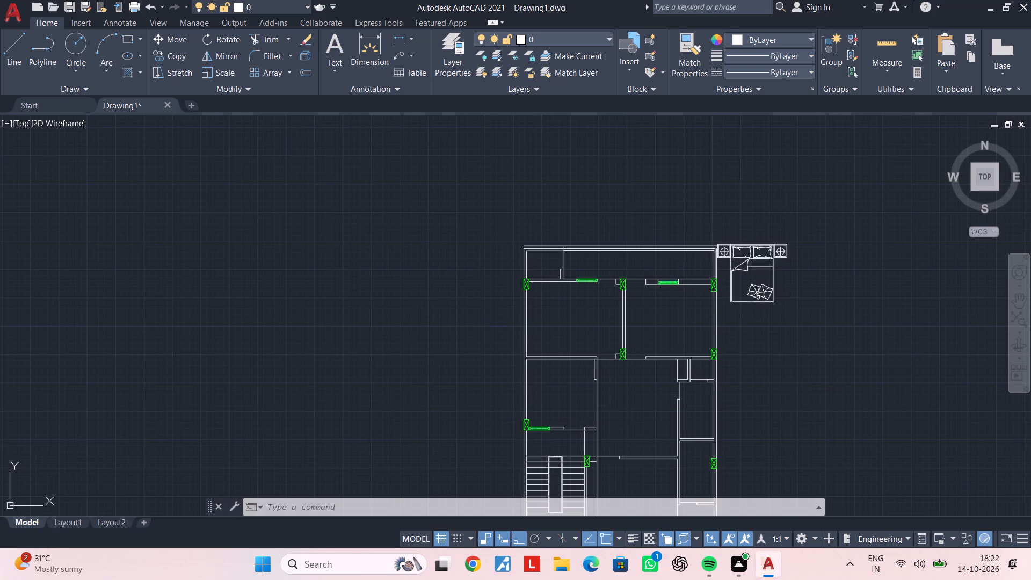
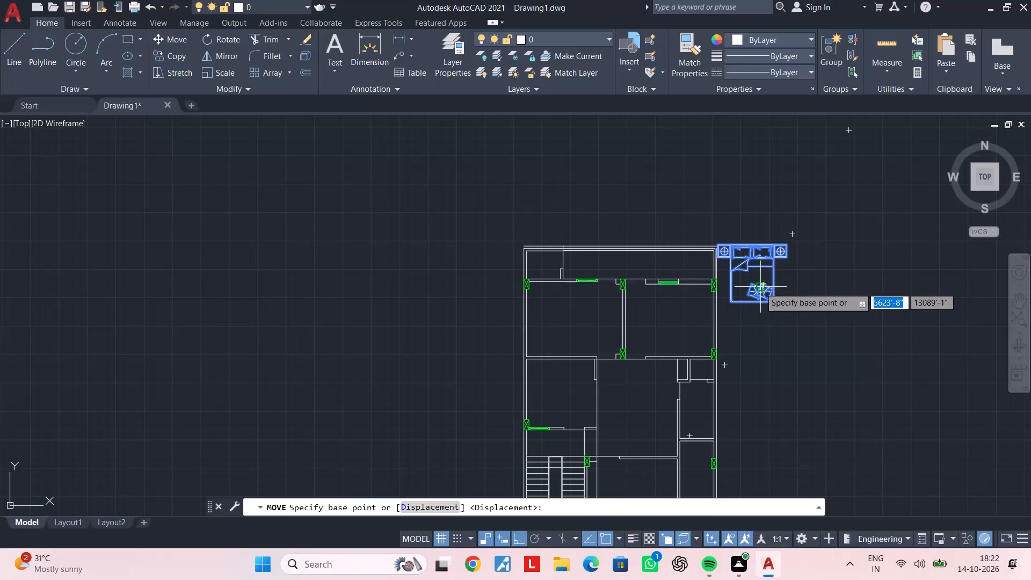
# Move the double bed block from outside the plan into the upper-left room, with its headboard just below the top wall.
pyautogui.click(766, 272)
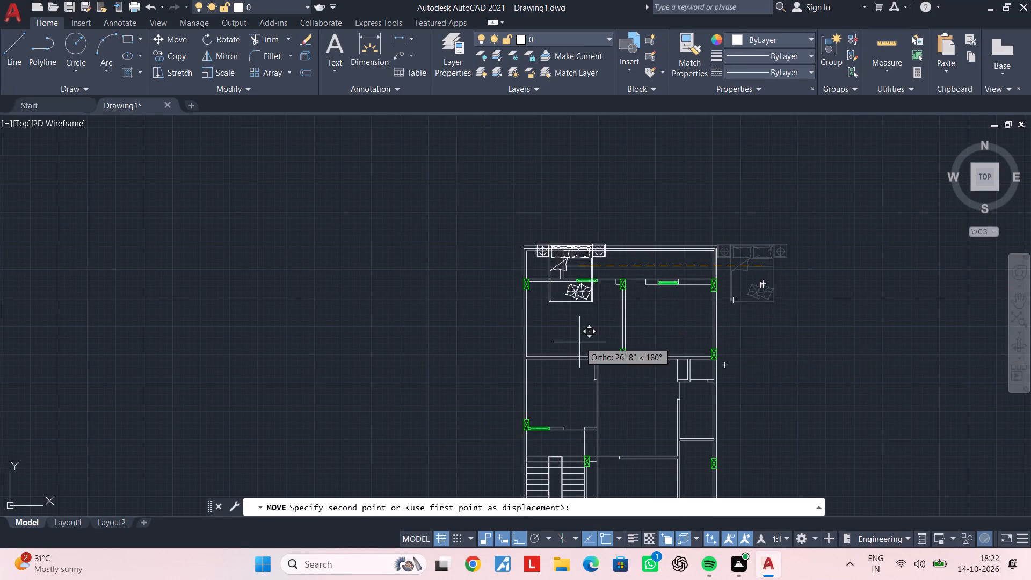
pyautogui.click(520, 543)
pyautogui.scroll(3, 575, 315)
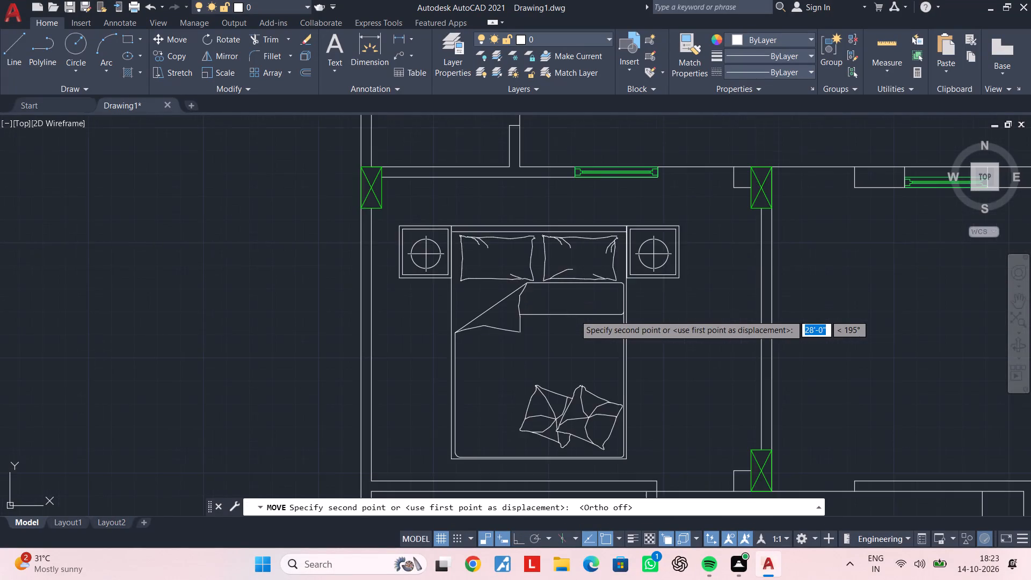
pyautogui.moveTo(571, 317); pyautogui.dragTo(594, 368, button='middle')
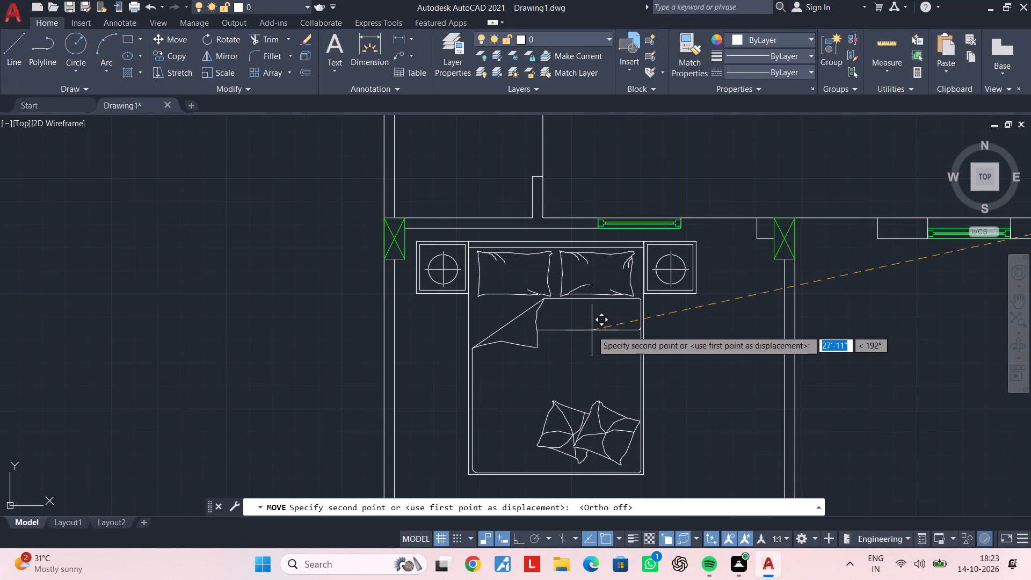
pyautogui.click(589, 329)
pyautogui.press('Escape')
pyautogui.press('Escape')
# Scale the bed block down freehand from the middle of its headboard to roughly two thirds of its size.
pyautogui.click(577, 308)
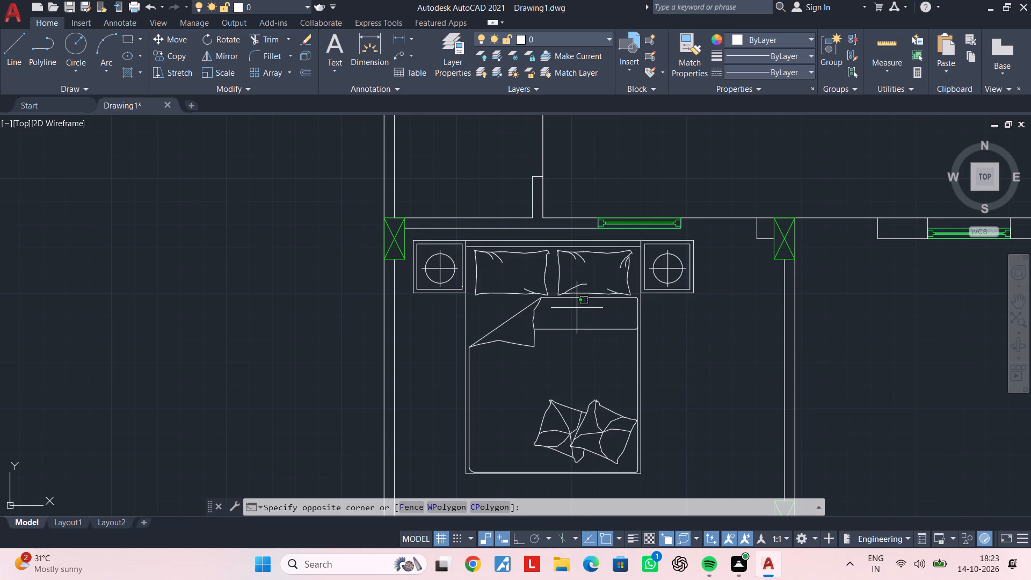
pyautogui.click(537, 287)
pyautogui.write('sc')
pyautogui.press('space')
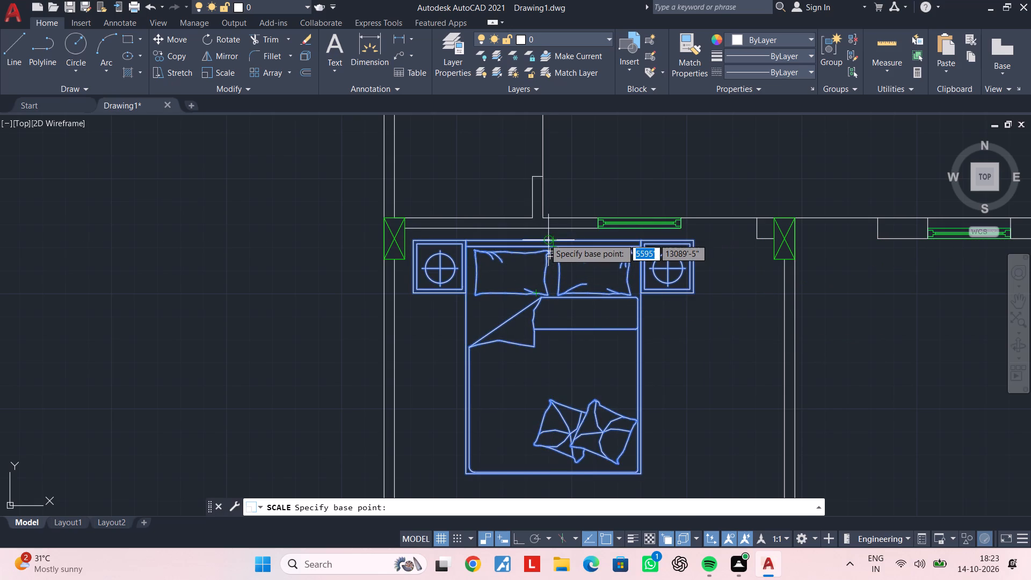
pyautogui.scroll(1, 555, 240)
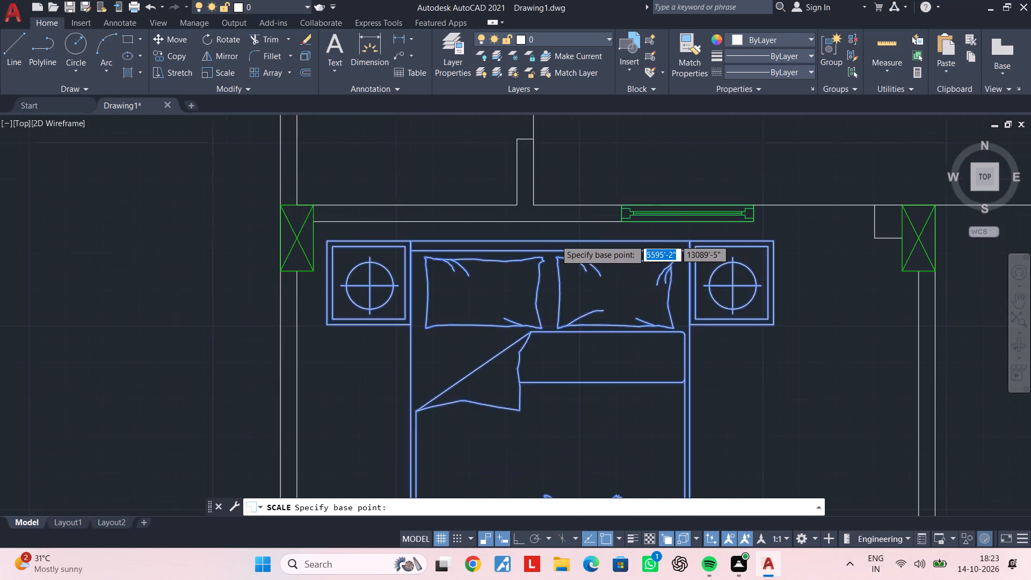
pyautogui.scroll(1, 555, 240)
pyautogui.click(543, 242)
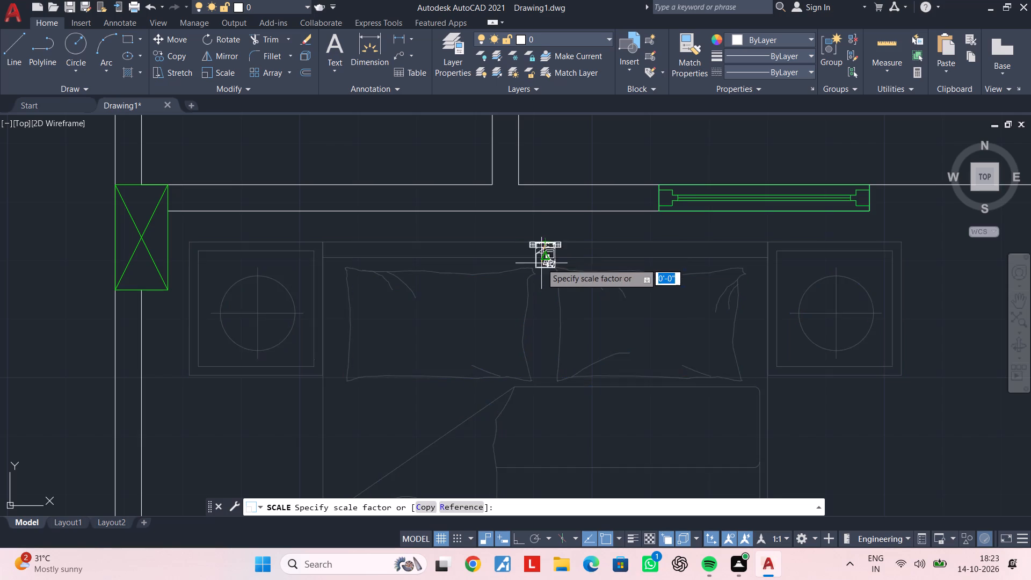
pyautogui.scroll(-3, 541, 275)
pyautogui.moveTo(541, 278); pyautogui.dragTo(541, 220, button='middle')
pyautogui.scroll(1, 541, 224)
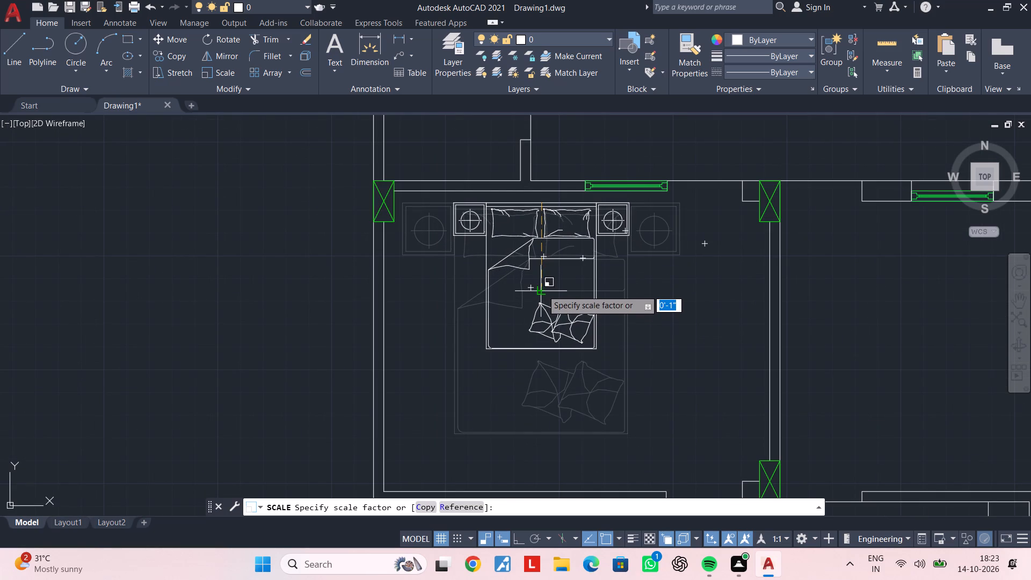
pyautogui.click(542, 295)
pyautogui.press('Escape')
# Move the smaller bed block freehand toward the room's upper-left corner, close to the left wall.
pyautogui.click(620, 270)
pyautogui.click(514, 309)
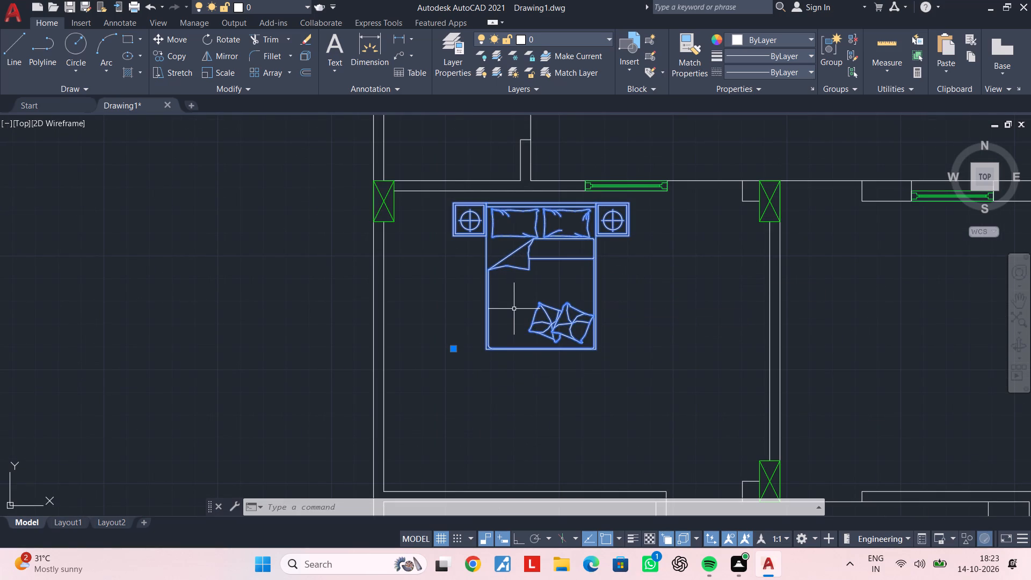
pyautogui.write('m')
pyautogui.press('space')
pyautogui.click(549, 279)
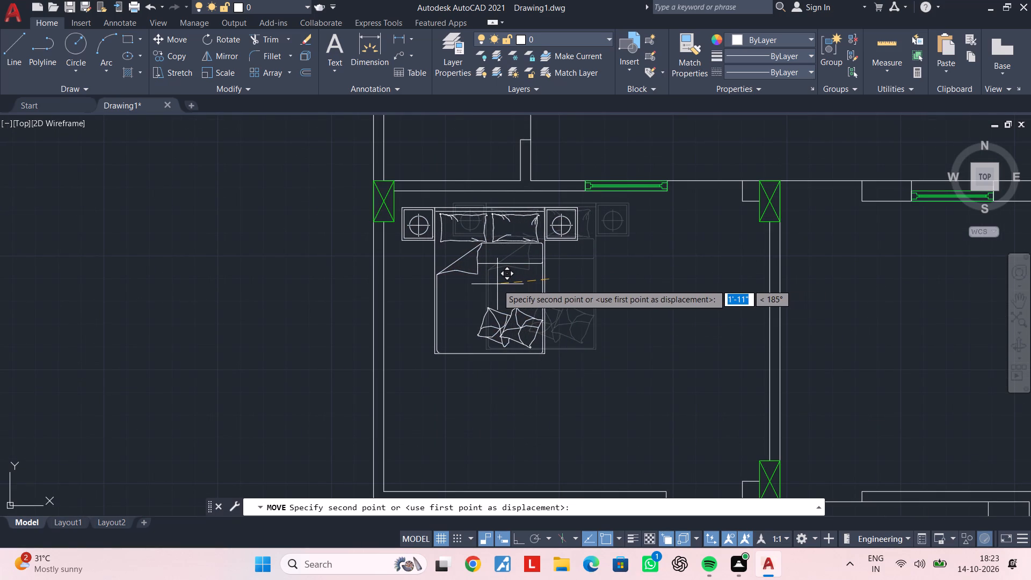
pyautogui.click(497, 284)
pyautogui.press('Escape')
pyautogui.scroll(-3, 506, 287)
pyautogui.moveTo(526, 292); pyautogui.dragTo(497, 267, button='middle')
pyautogui.press('Escape')
pyautogui.press('Escape')
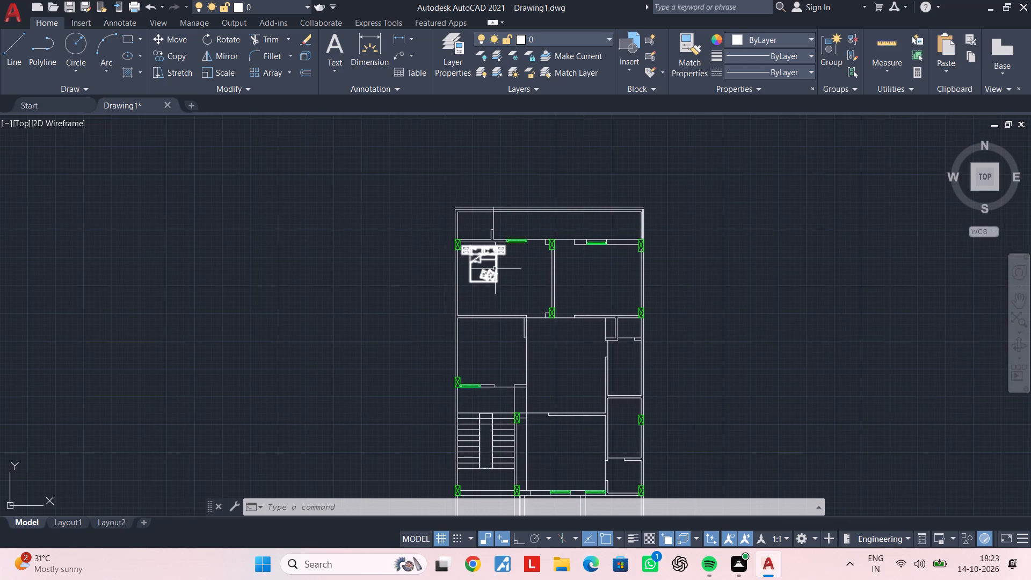
pyautogui.press('Escape')
pyautogui.scroll(3, 483, 287)
pyautogui.moveTo(484, 280); pyautogui.dragTo(464, 439, button='middle')
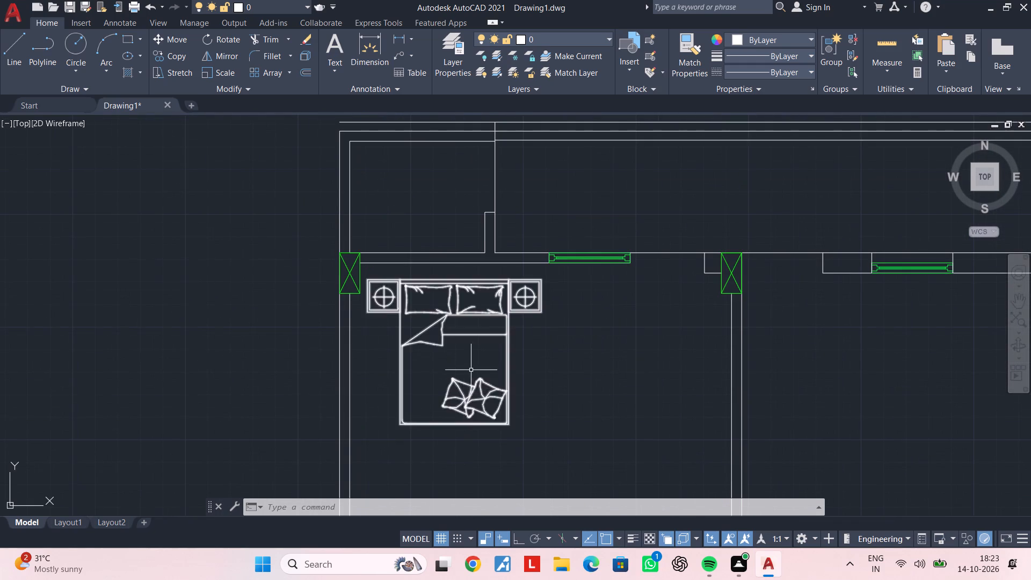
# Scale the bed block up freehand from the middle of its headboard by about a third, with Ortho on.
pyautogui.click(472, 327)
pyautogui.click(444, 327)
pyautogui.click(427, 321)
pyautogui.click(405, 308)
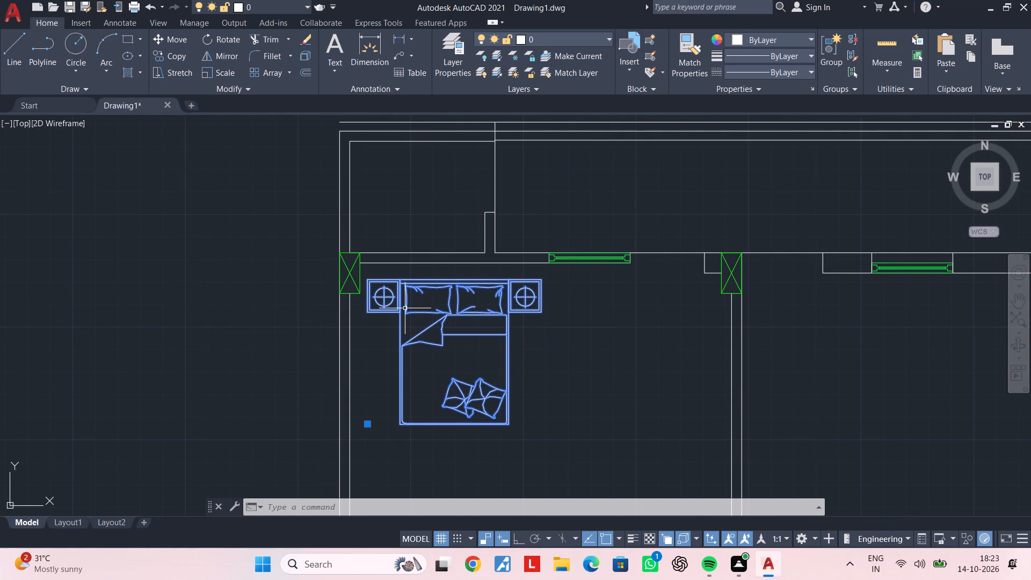
pyautogui.write('sc')
pyautogui.press('space')
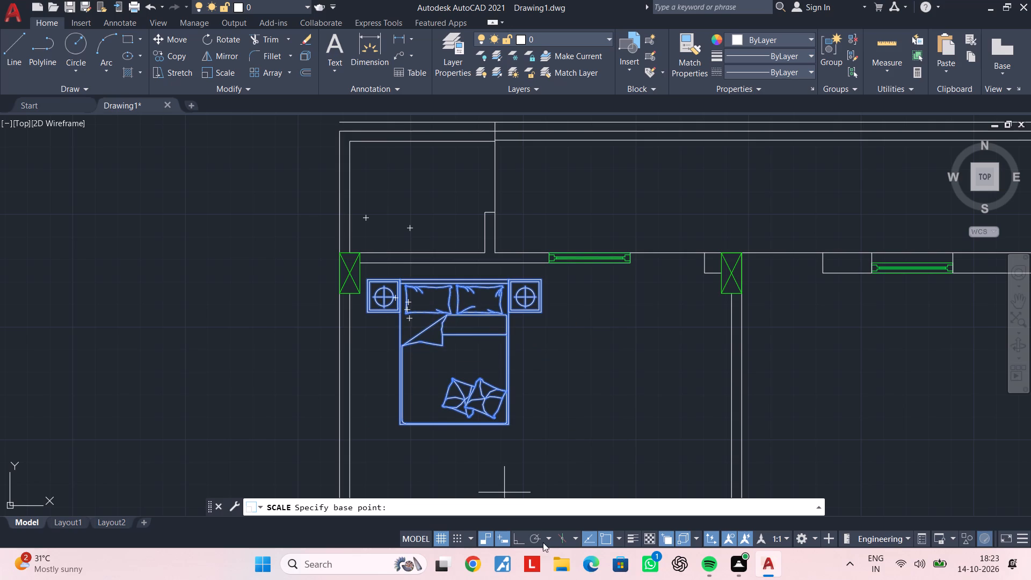
pyautogui.click(519, 538)
pyautogui.scroll(2, 452, 284)
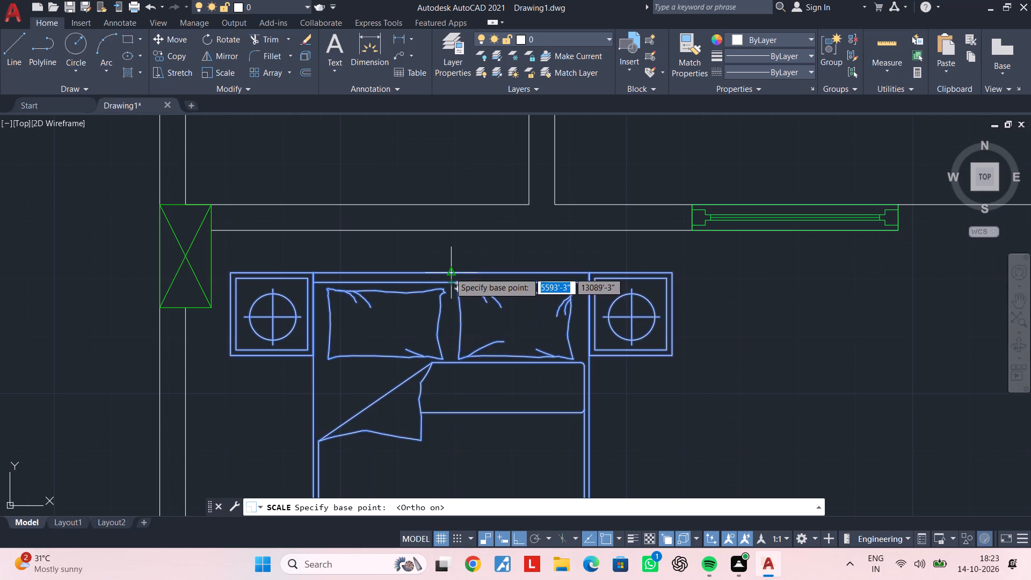
pyautogui.click(449, 272)
pyautogui.scroll(-2, 446, 339)
pyautogui.moveTo(445, 343); pyautogui.dragTo(437, 273, button='middle')
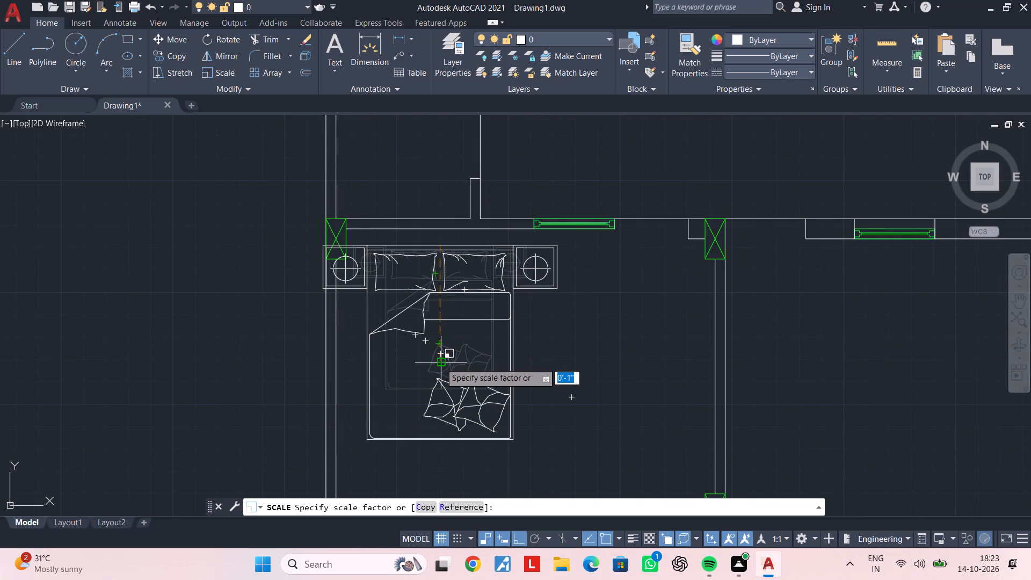
pyautogui.click(440, 363)
pyautogui.press('Escape')
# Move the bed block horizontally away from the left wall by about 1'-2", so both nightstands fit inside the room.
pyautogui.click(502, 285)
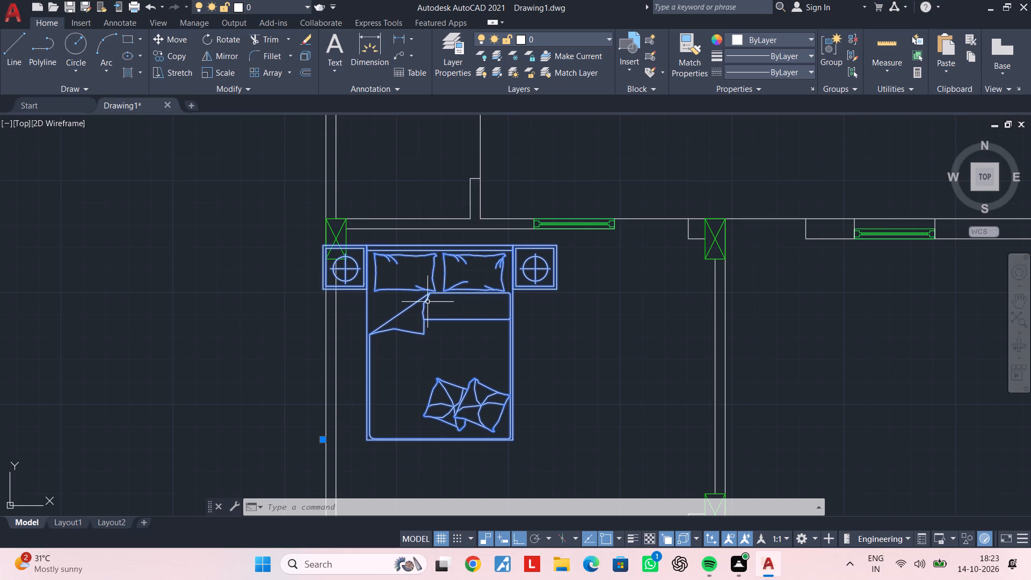
pyautogui.write('m')
pyautogui.press('space')
pyautogui.click(425, 302)
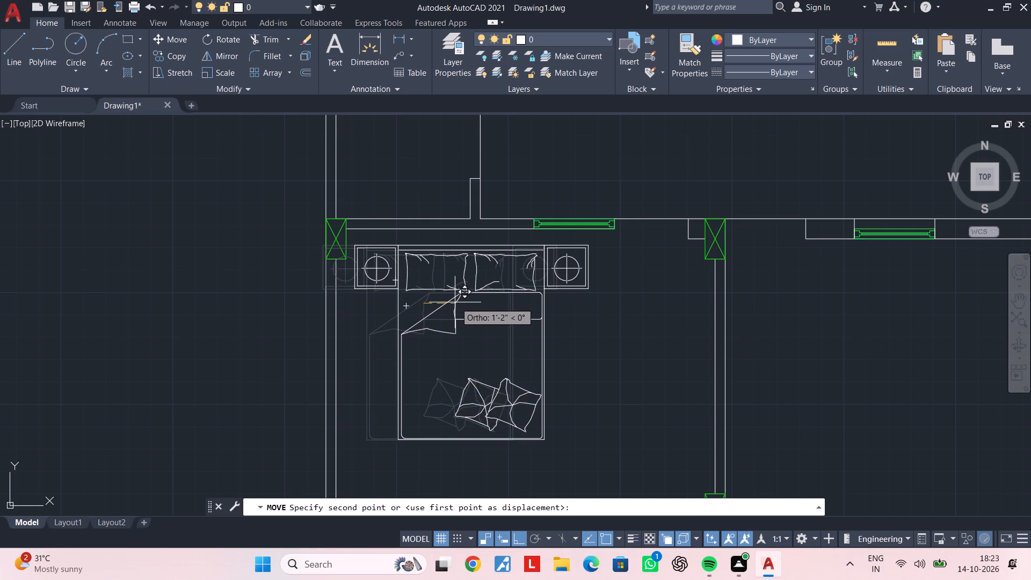
pyautogui.click(456, 302)
pyautogui.press('Escape')
pyautogui.scroll(-2, 597, 338)
pyautogui.moveTo(597, 338); pyautogui.dragTo(539, 259, button='middle')
pyautogui.press('Escape')
pyautogui.moveTo(544, 288); pyautogui.dragTo(512, 319, button='middle')
pyautogui.press('Escape')
pyautogui.press('Escape')
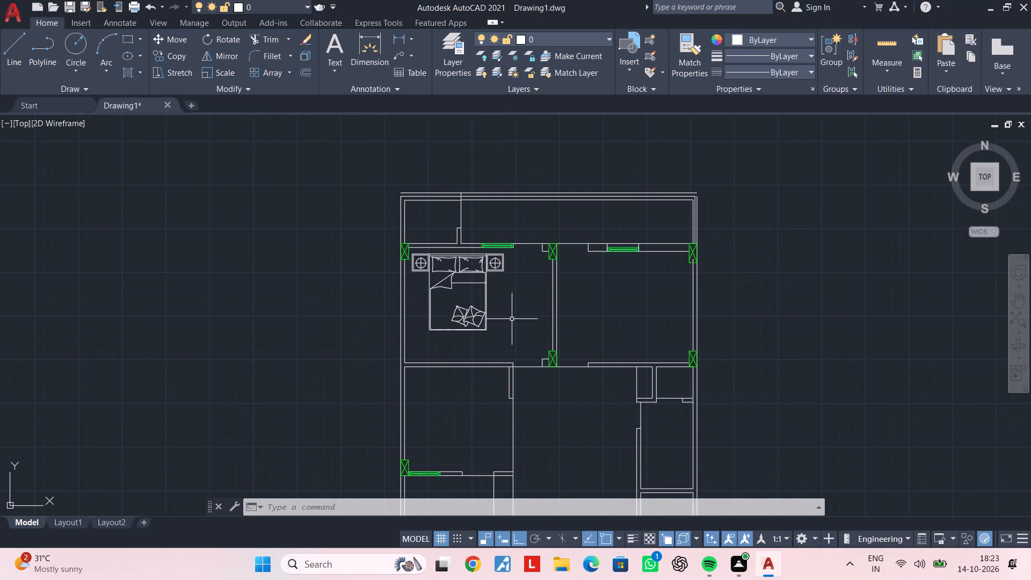
pyautogui.press('Escape')
pyautogui.press('Escape')
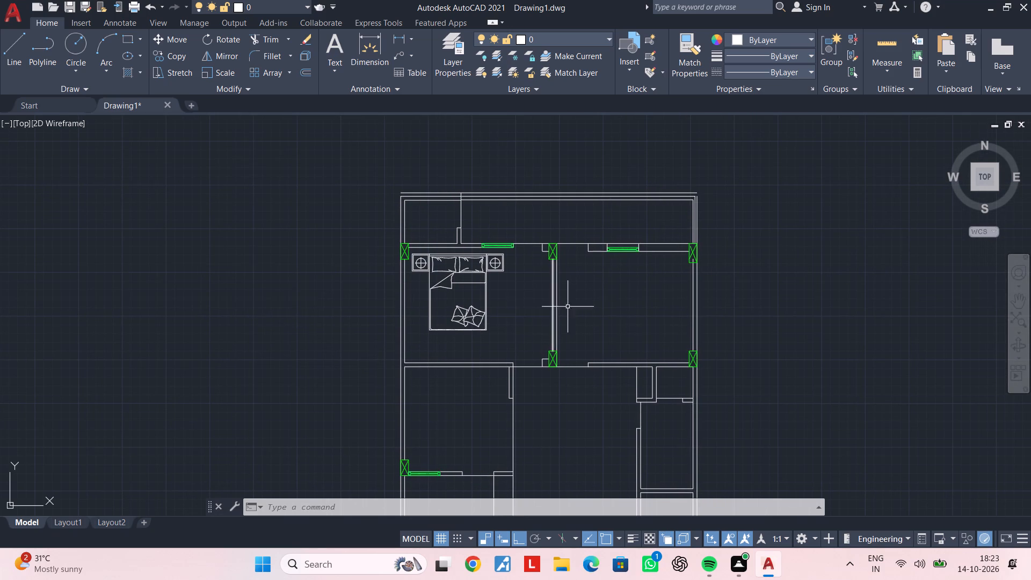
# Trim the inner right-wall line where it runs into the column at the upper-right room's top-right corner.
pyautogui.moveTo(627, 278); pyautogui.dragTo(500, 318, button='middle')
pyautogui.scroll(2, 541, 303)
pyautogui.moveTo(544, 312); pyautogui.dragTo(519, 322, button='middle')
pyautogui.press('Escape')
pyautogui.press('Escape')
pyautogui.press('Escape')
pyautogui.press('Escape')
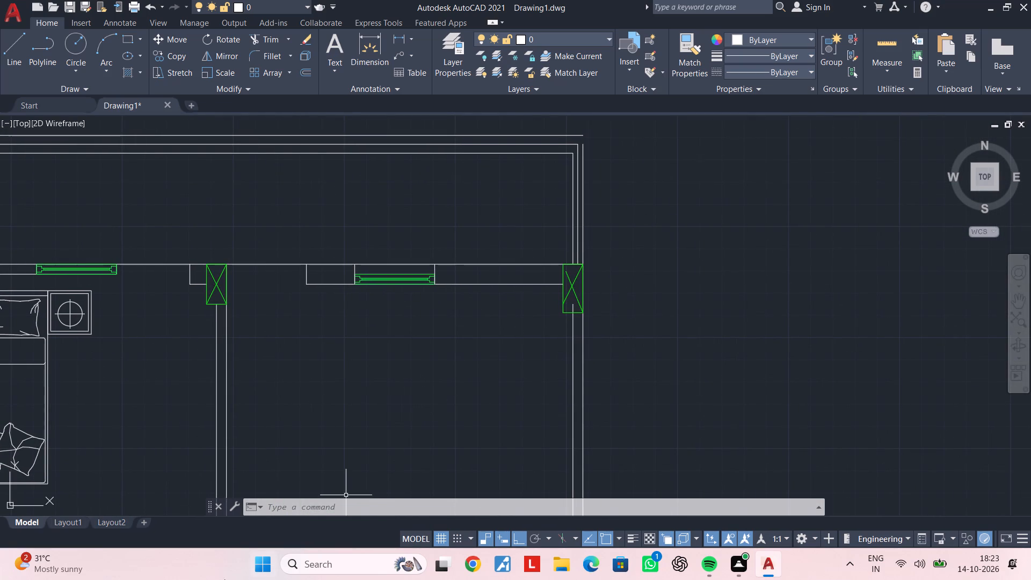
pyautogui.press('Escape')
pyautogui.press('Escape')
pyautogui.press('t')
pyautogui.press('r')
pyautogui.press('space')
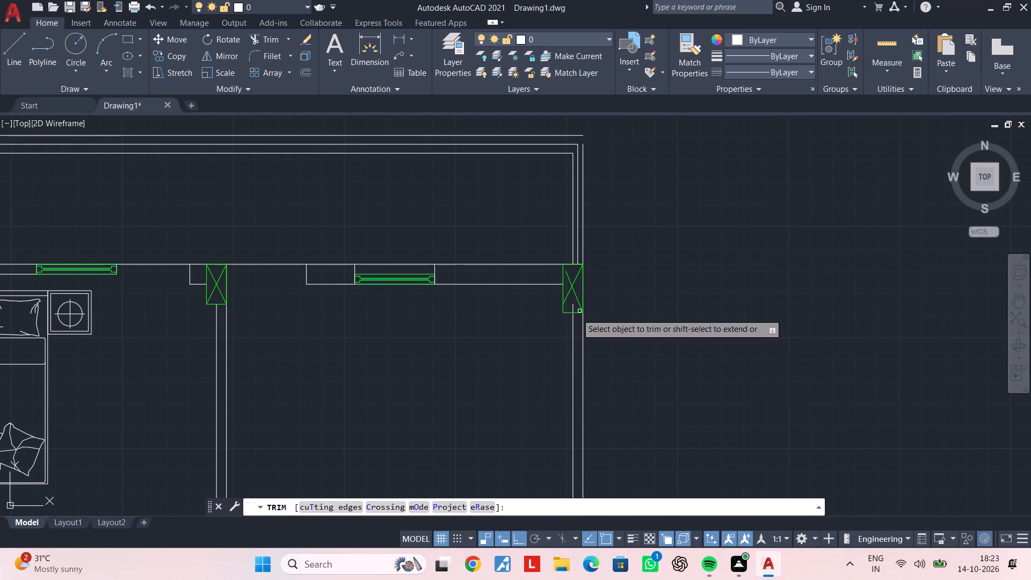
pyautogui.click(572, 306)
pyautogui.press('Escape')
pyautogui.press('Escape')
pyautogui.press('Escape')
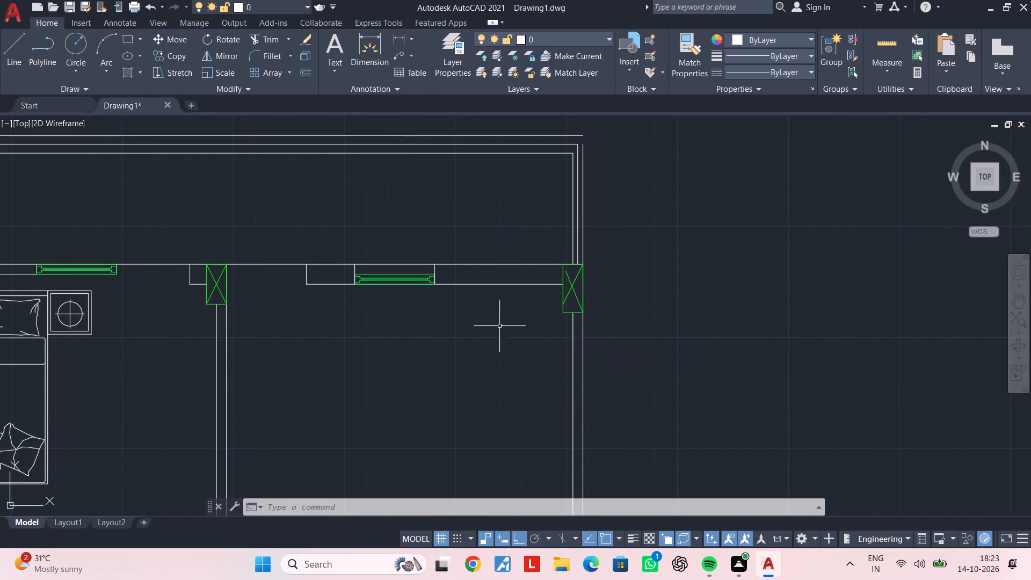
pyautogui.press('Escape')
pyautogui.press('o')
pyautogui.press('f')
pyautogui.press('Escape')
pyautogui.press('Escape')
# Offset the inner lines of the upper-right room's right wall and top wall 2' into the room.
pyautogui.press('o')
pyautogui.write("f 2'")
pyautogui.press('Return')
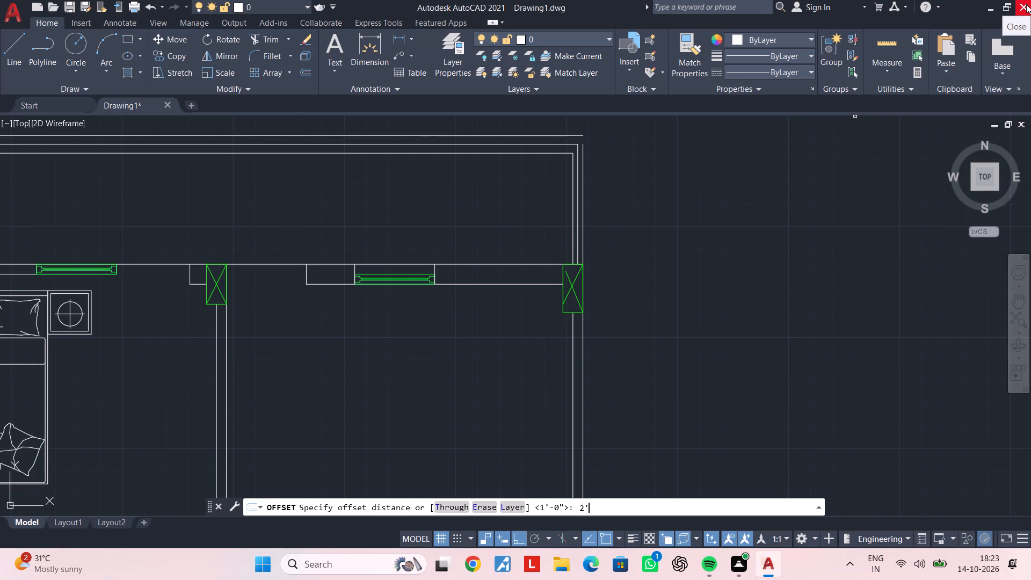
pyautogui.click(571, 363)
pyautogui.click(524, 364)
pyautogui.click(518, 284)
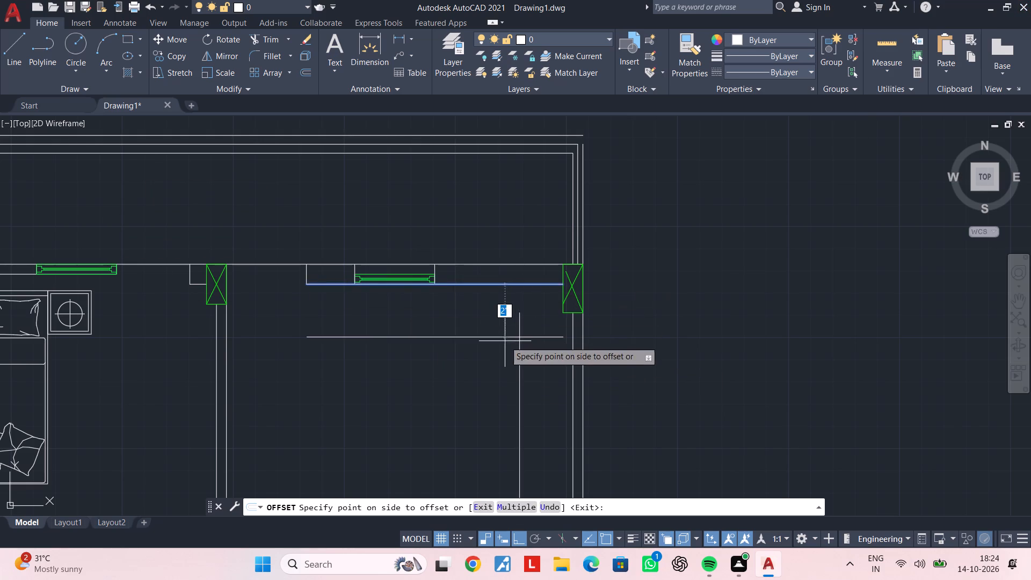
pyautogui.click(505, 344)
pyautogui.press('Escape')
pyautogui.scroll(-1, 535, 365)
pyautogui.moveTo(535, 364); pyautogui.dragTo(535, 236, button='middle')
pyautogui.press('Escape')
pyautogui.press('Escape')
pyautogui.press('Escape')
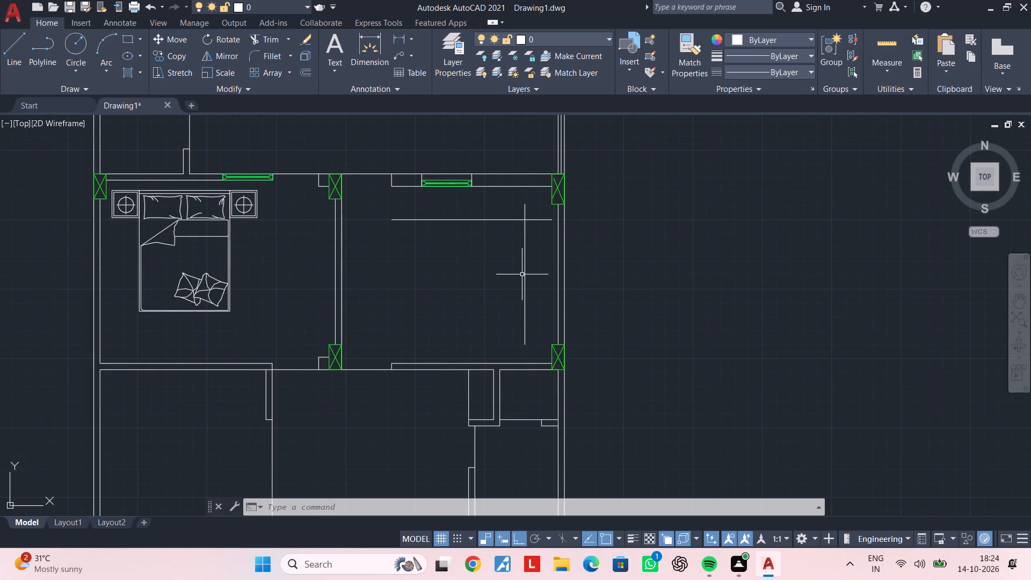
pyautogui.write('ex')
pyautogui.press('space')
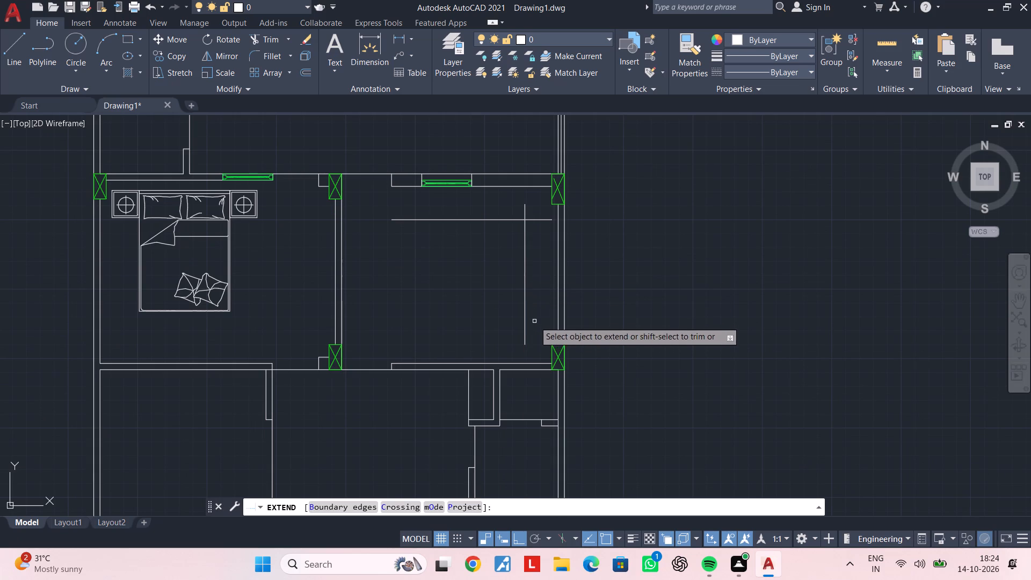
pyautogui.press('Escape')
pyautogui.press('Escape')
# Draw a 2' horizontal line from the offset vertical line to the right wall's inner face, just above the lower-right column.
pyautogui.press('l')
pyautogui.press('space')
pyautogui.scroll(2, 534, 318)
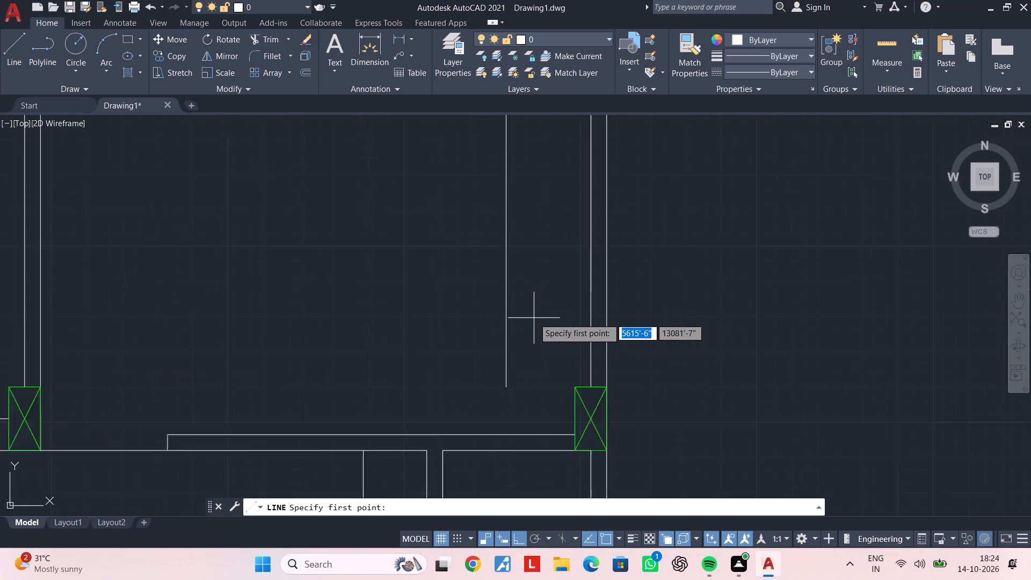
pyautogui.scroll(1, 534, 318)
pyautogui.click(489, 318)
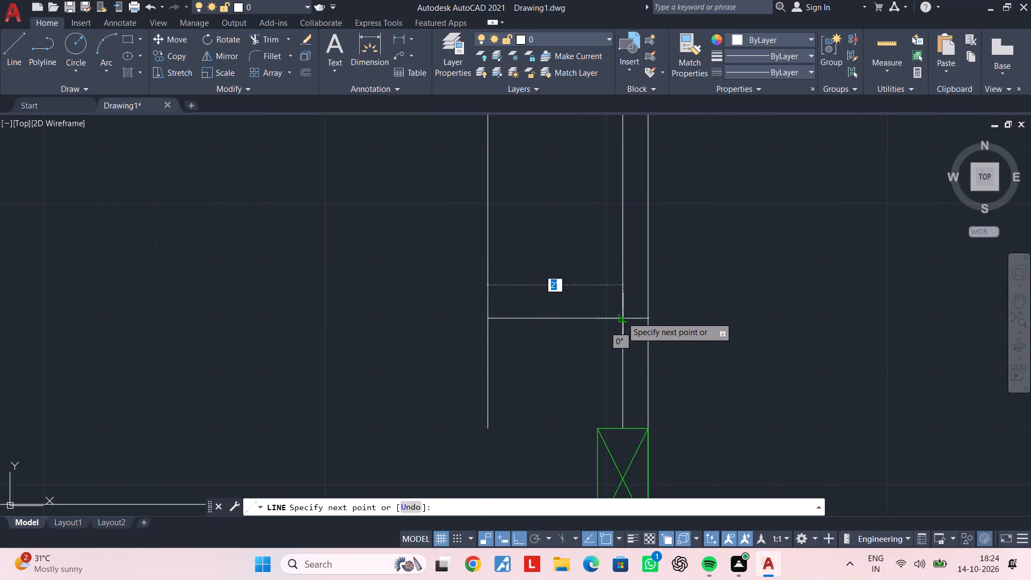
pyautogui.click(622, 317)
pyautogui.press('Escape')
pyautogui.press('Escape')
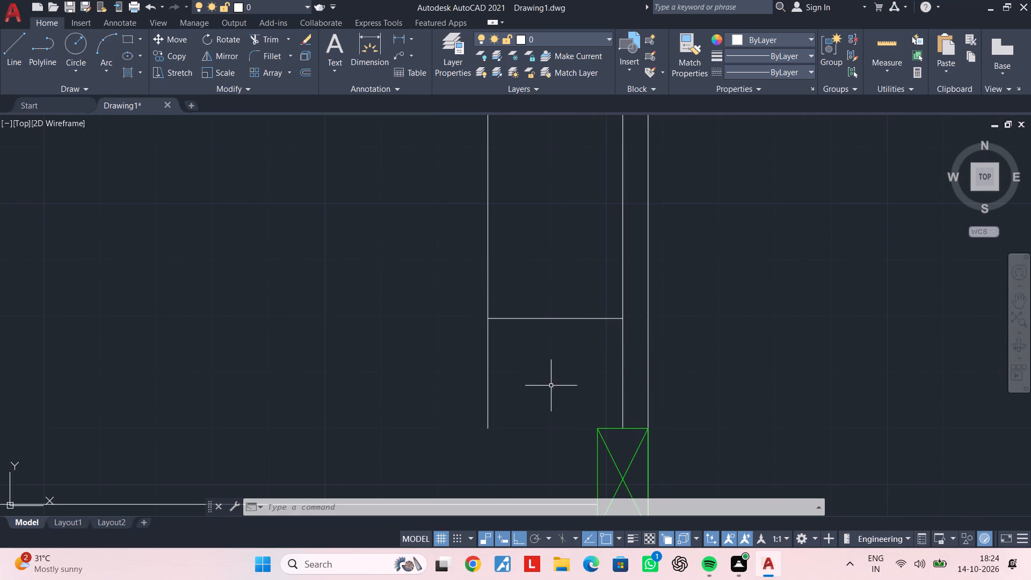
# Trim the vertical offset line below the new horizontal line and both overhanging ends where the two offset lines cross, leaving a clean corner.
pyautogui.press('t')
pyautogui.press('r')
pyautogui.press('space')
pyautogui.click(538, 383)
pyautogui.click(432, 383)
pyautogui.scroll(-3, 422, 350)
pyautogui.moveTo(422, 341); pyautogui.dragTo(415, 415, button='middle')
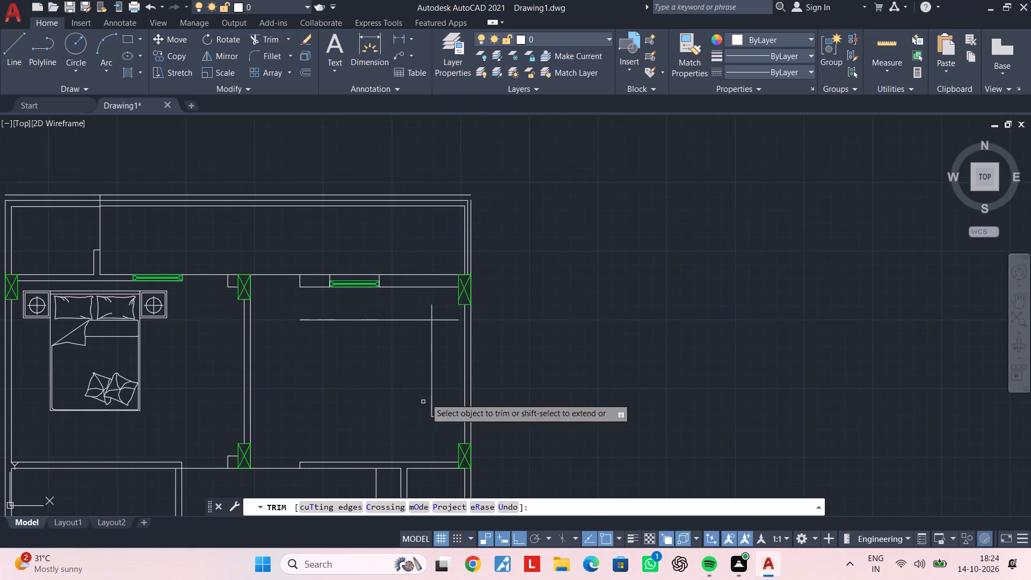
pyautogui.scroll(3, 446, 316)
pyautogui.click(426, 341)
pyautogui.click(418, 304)
pyautogui.click(405, 304)
pyautogui.click(359, 309)
pyautogui.press('Escape')
pyautogui.scroll(-1, 279, 350)
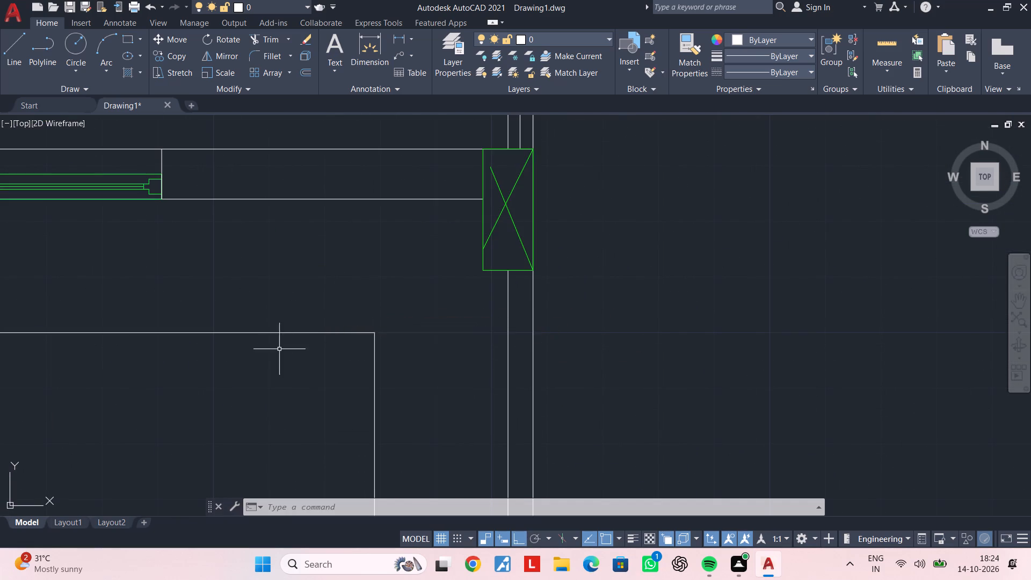
pyautogui.moveTo(278, 352); pyautogui.dragTo(605, 354, button='middle')
pyautogui.press('Escape')
pyautogui.press('Escape')
pyautogui.press('Escape')
pyautogui.press('Escape')
pyautogui.press('Escape')
pyautogui.press('Escape')
pyautogui.press('Escape')
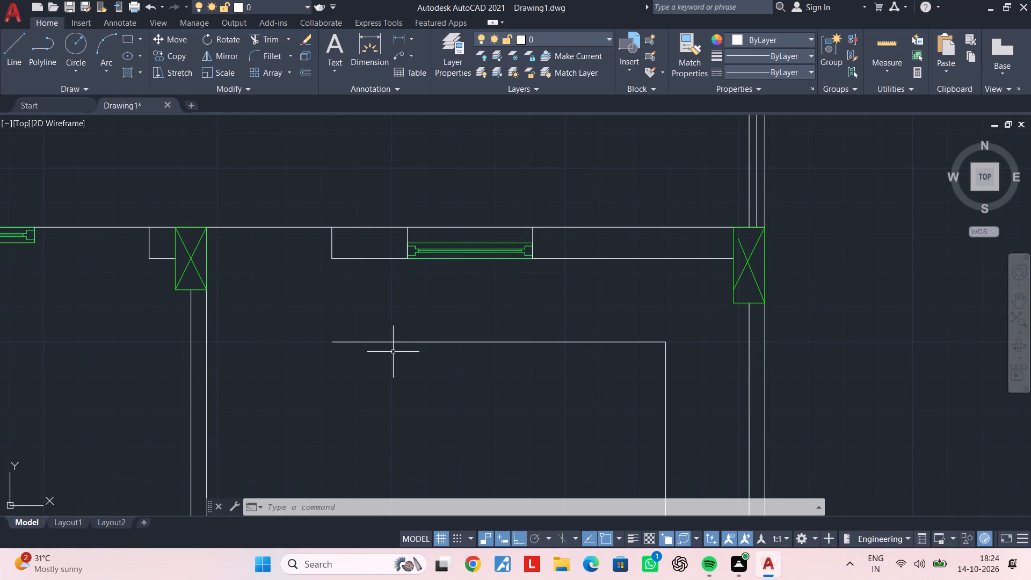
# Draw a vertical line from the top wall's inner face to the counter's front line, closing the counter's left end beside the window.
pyautogui.moveTo(416, 337); pyautogui.dragTo(471, 338, button='middle')
pyautogui.press('Escape')
pyautogui.press('l')
pyautogui.press('space')
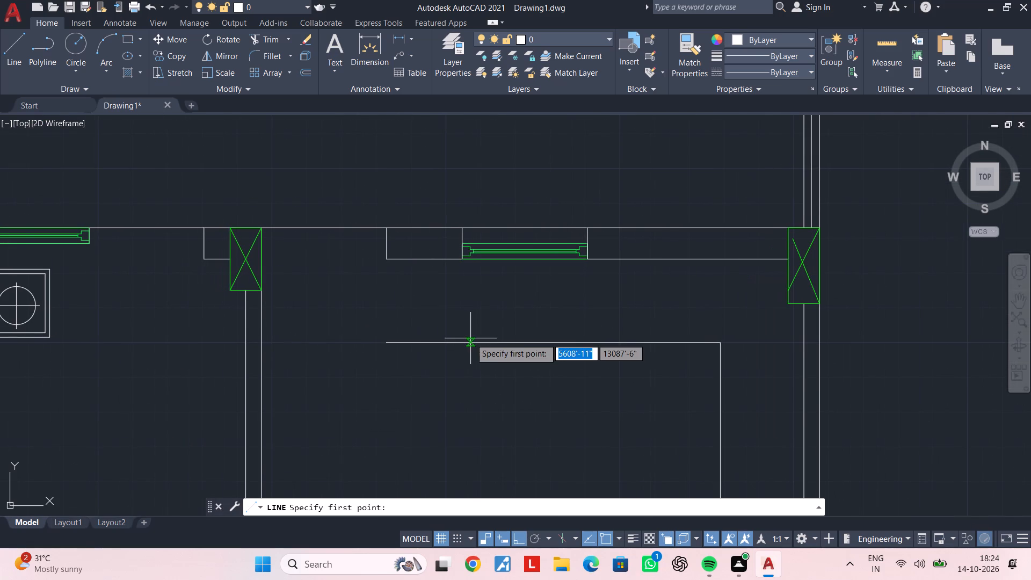
pyautogui.click(395, 259)
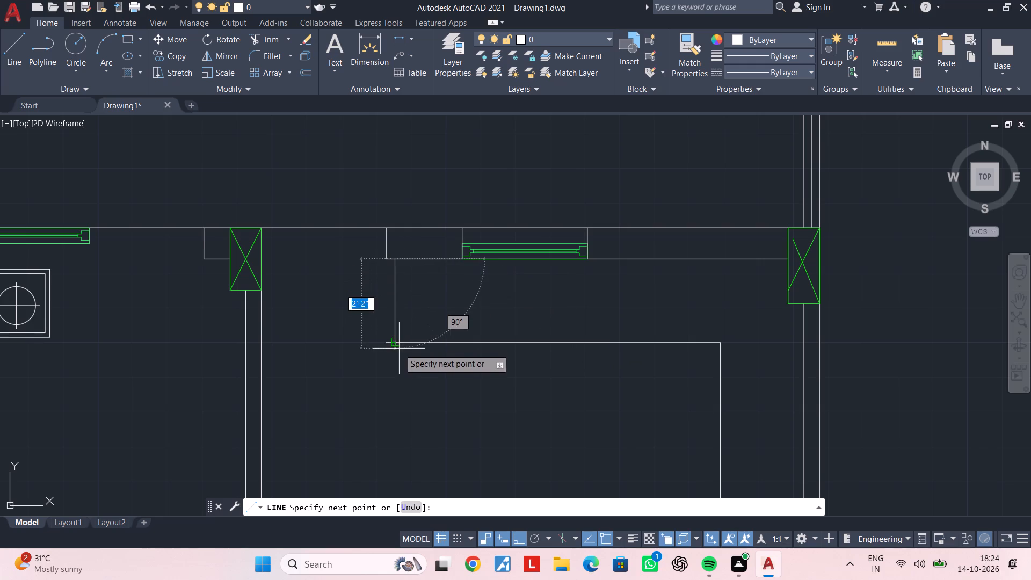
pyautogui.click(393, 347)
pyautogui.press('Escape')
pyautogui.press('Escape')
# Trim the short stub of the counter's front line that projects left past the new end line.
pyautogui.write('tr')
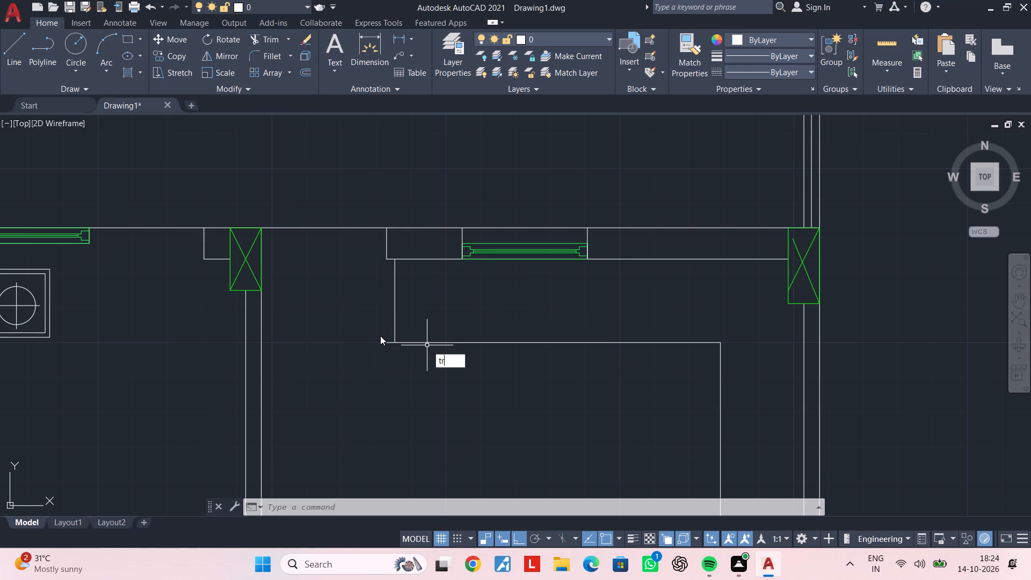
pyautogui.scroll(2, 380, 336)
pyautogui.press('space')
pyautogui.click(401, 353)
pyautogui.press('Escape')
pyautogui.scroll(-5, 452, 335)
pyautogui.moveTo(510, 316); pyautogui.dragTo(481, 313, button='middle')
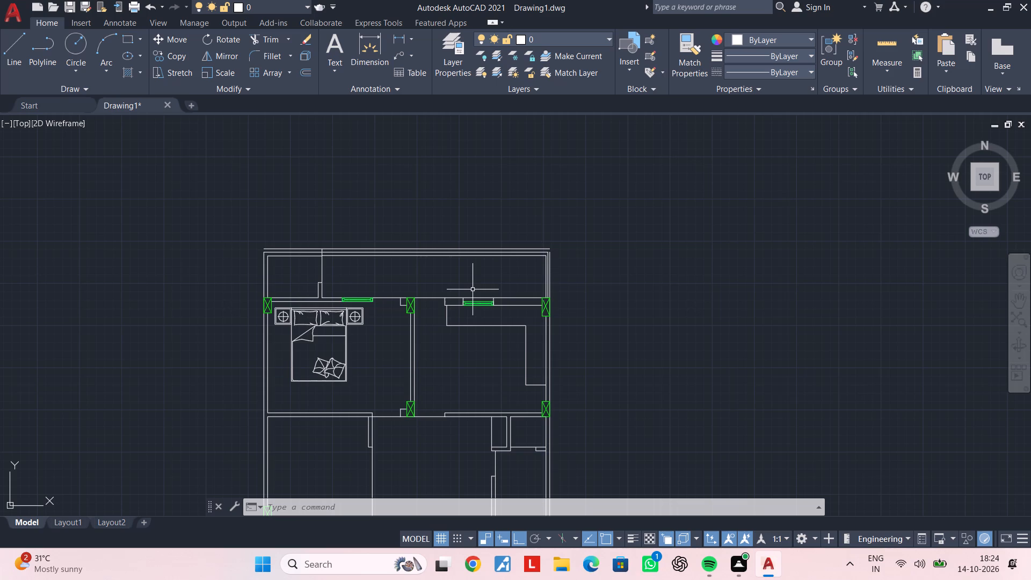
# Look over the floor plan from the upper rooms to the lower end, and inspect the finished counter outline.
pyautogui.moveTo(510, 335); pyautogui.dragTo(519, 252, button='middle')
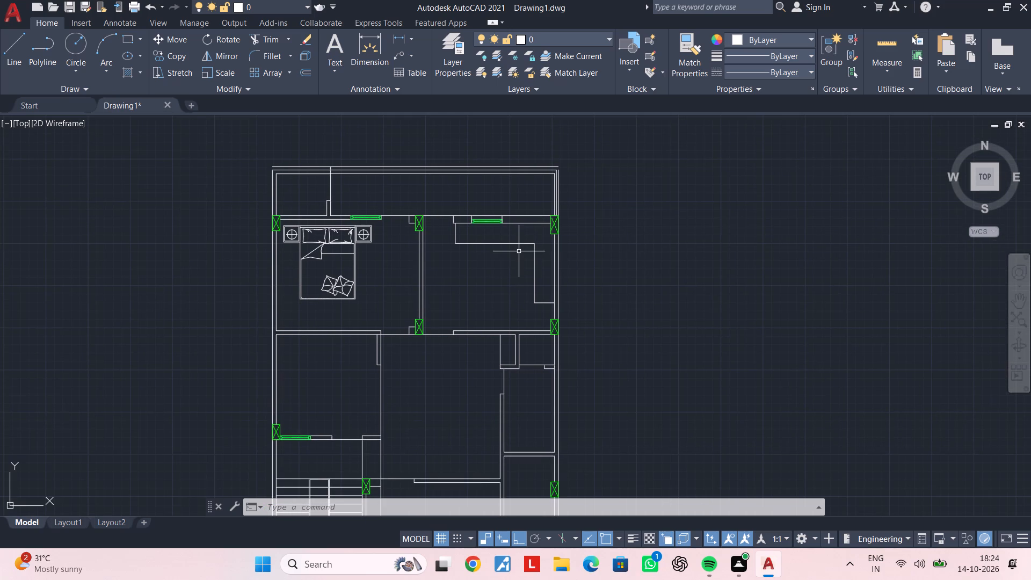
pyautogui.moveTo(461, 315); pyautogui.dragTo(471, 303, button='middle')
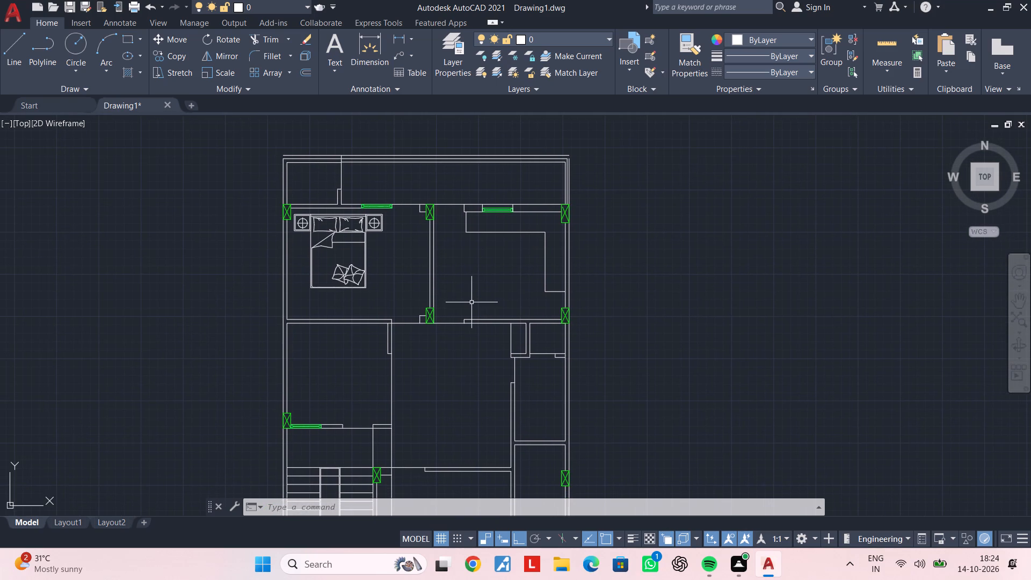
pyautogui.moveTo(461, 315); pyautogui.dragTo(483, 281, button='middle')
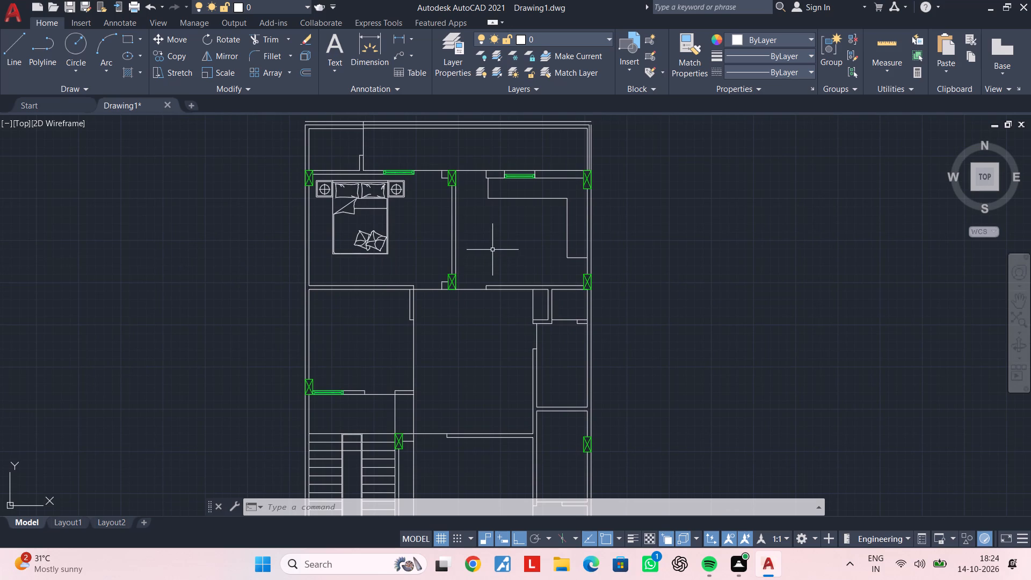
pyautogui.moveTo(493, 250); pyautogui.dragTo(472, 278, button='middle')
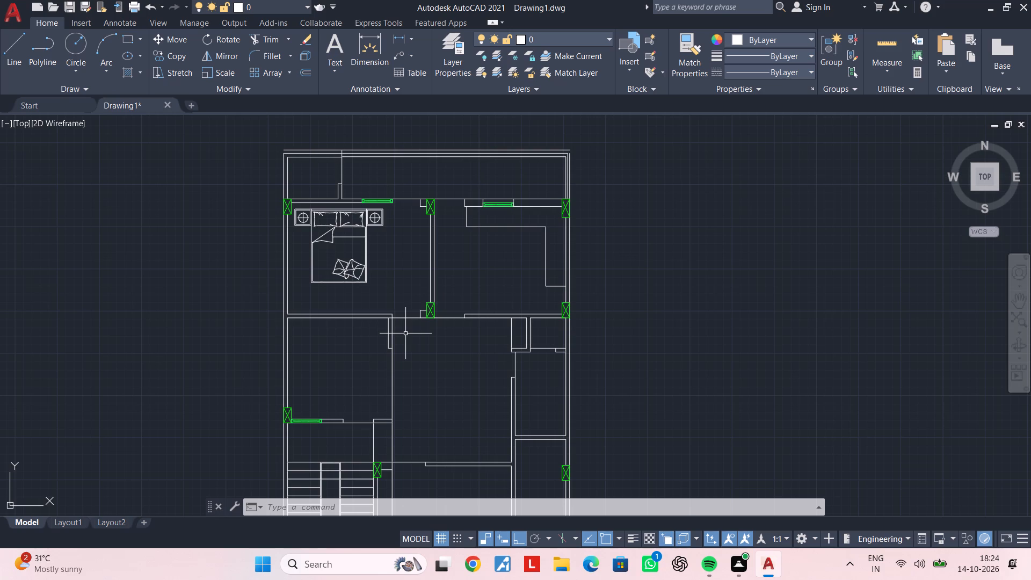
pyautogui.scroll(-1, 447, 356)
pyautogui.moveTo(452, 345); pyautogui.dragTo(490, 190, button='middle')
pyautogui.scroll(3, 509, 364)
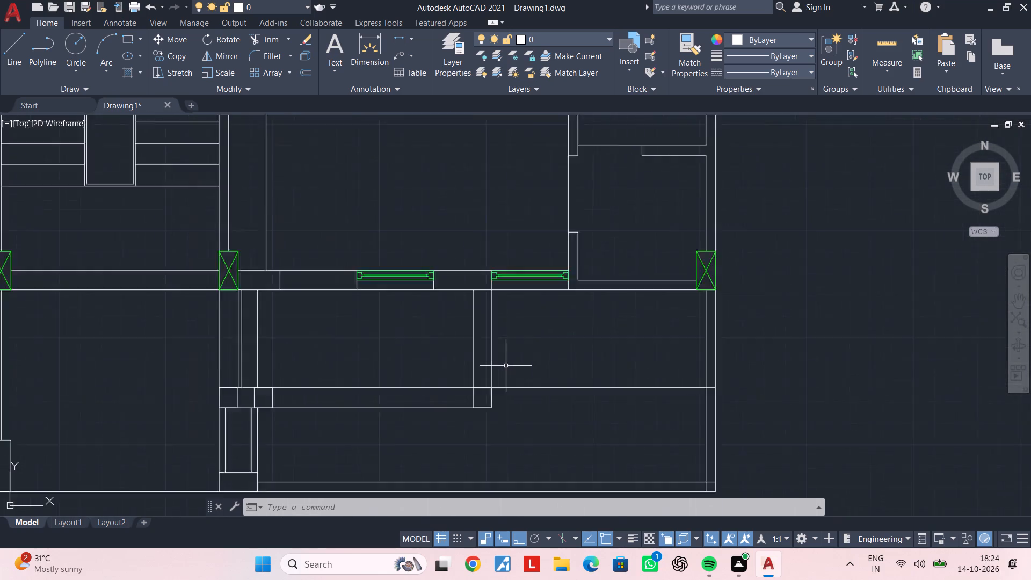
pyautogui.scroll(1, 506, 366)
pyautogui.scroll(-5, 492, 362)
pyautogui.scroll(1, 488, 249)
pyautogui.moveTo(490, 252); pyautogui.dragTo(496, 343, button='middle')
pyautogui.scroll(3, 468, 282)
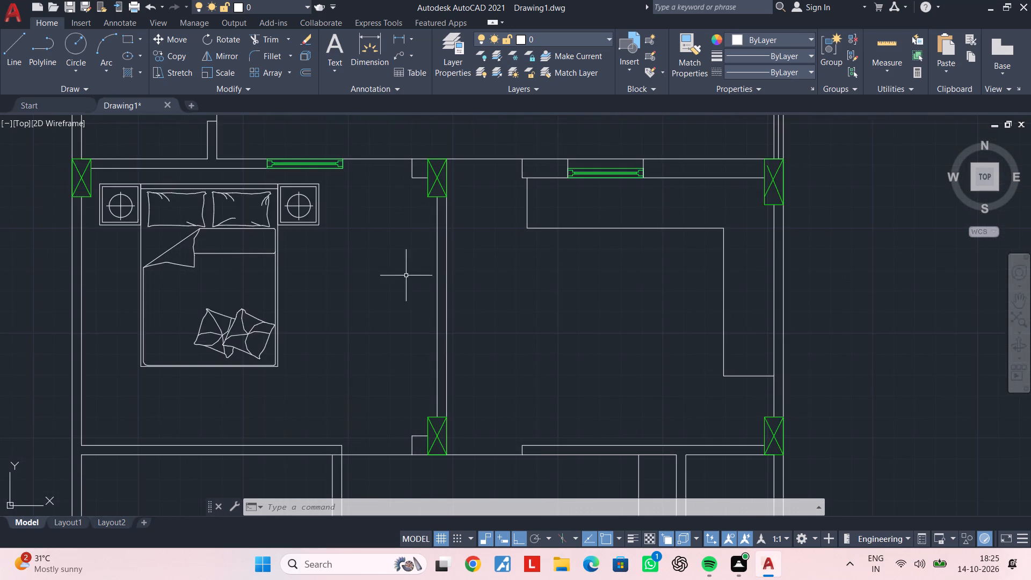
pyautogui.scroll(-1, 404, 273)
pyautogui.moveTo(404, 280); pyautogui.dragTo(401, 310, button='middle')
pyautogui.moveTo(558, 318); pyautogui.dragTo(549, 333, button='middle')
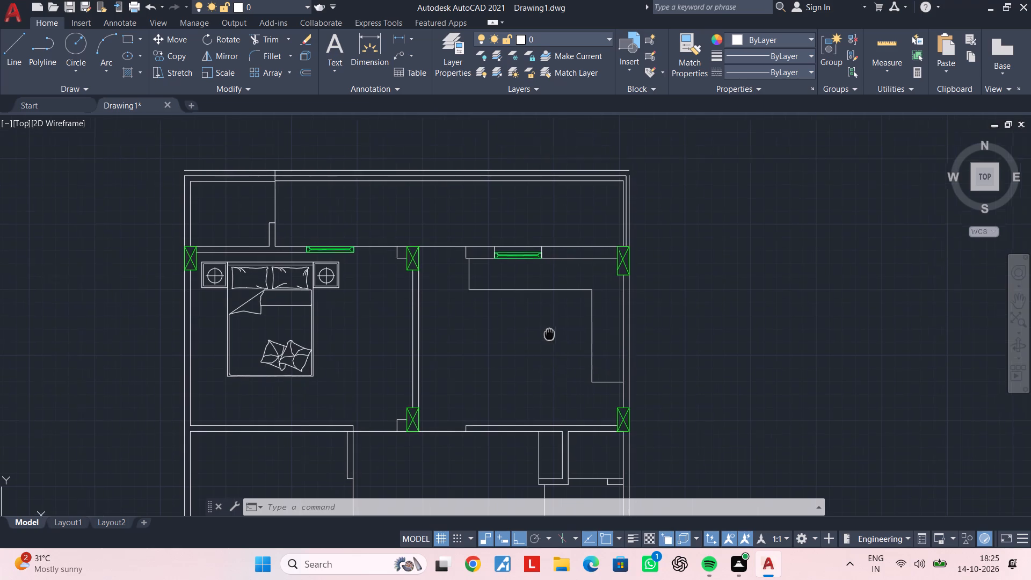
pyautogui.moveTo(549, 333); pyautogui.dragTo(520, 369, button='middle')
pyautogui.scroll(2, 556, 301)
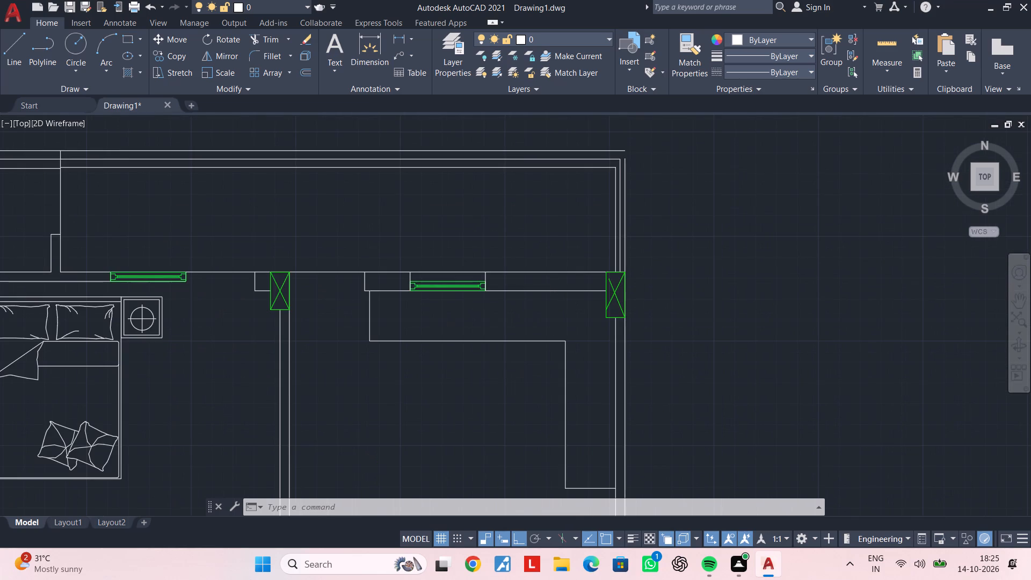
pyautogui.moveTo(511, 303); pyautogui.dragTo(502, 310, button='middle')
pyautogui.press('Escape')
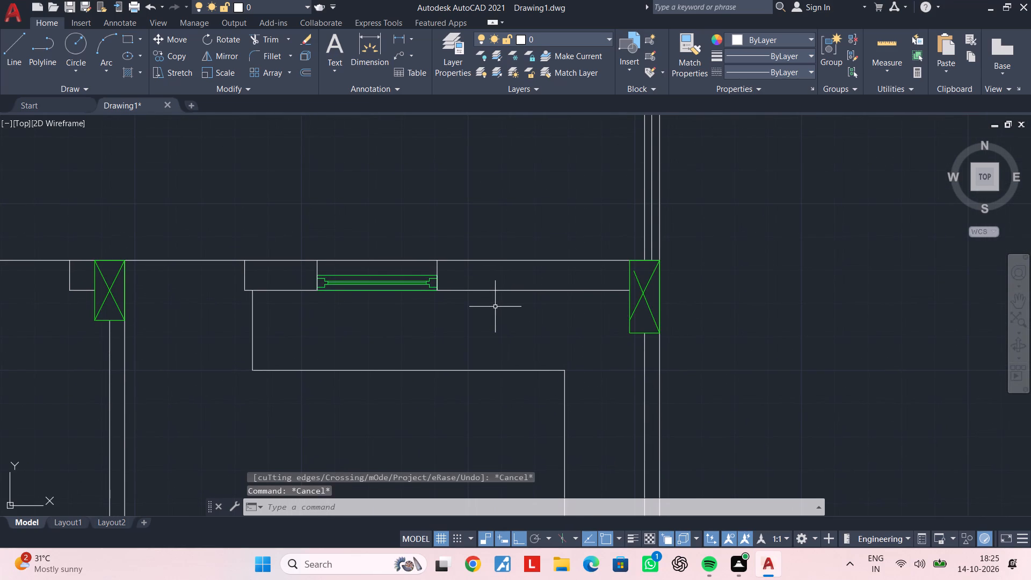
pyautogui.press('Escape')
pyautogui.press('Escape')
pyautogui.press('Escape')
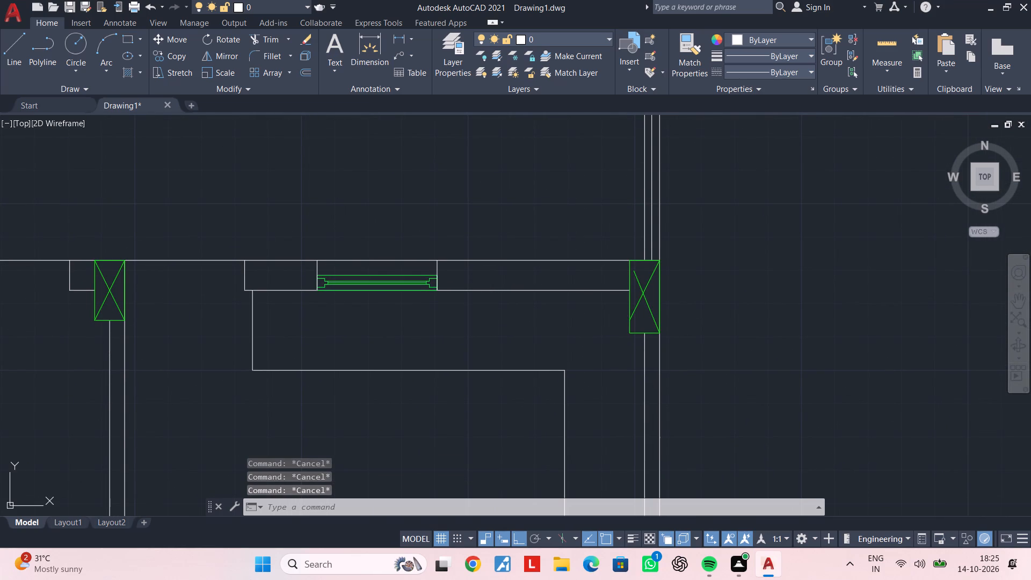
# Open DesignCenter and load the blocks of 04-03-cad-blocks-net-rangues from the Kitchen block folder.
pyautogui.write('adc')
pyautogui.press('space')
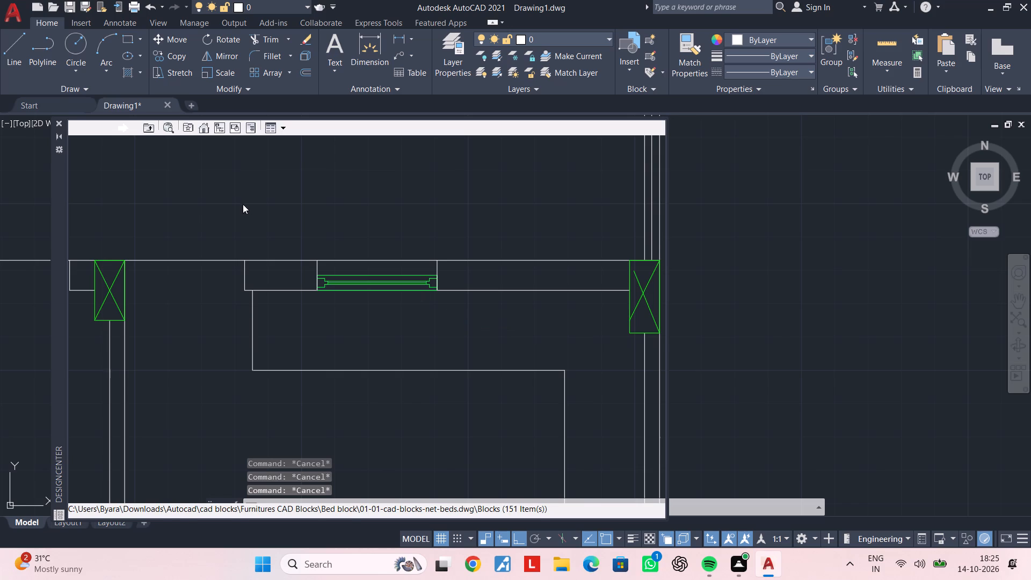
pyautogui.click(77, 129)
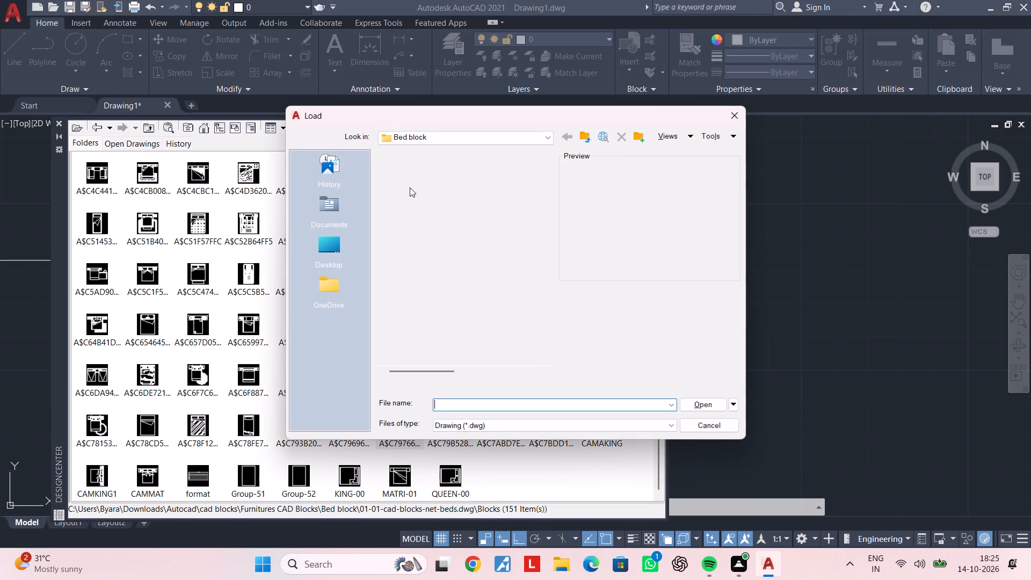
pyautogui.click(498, 140)
pyautogui.click(502, 233)
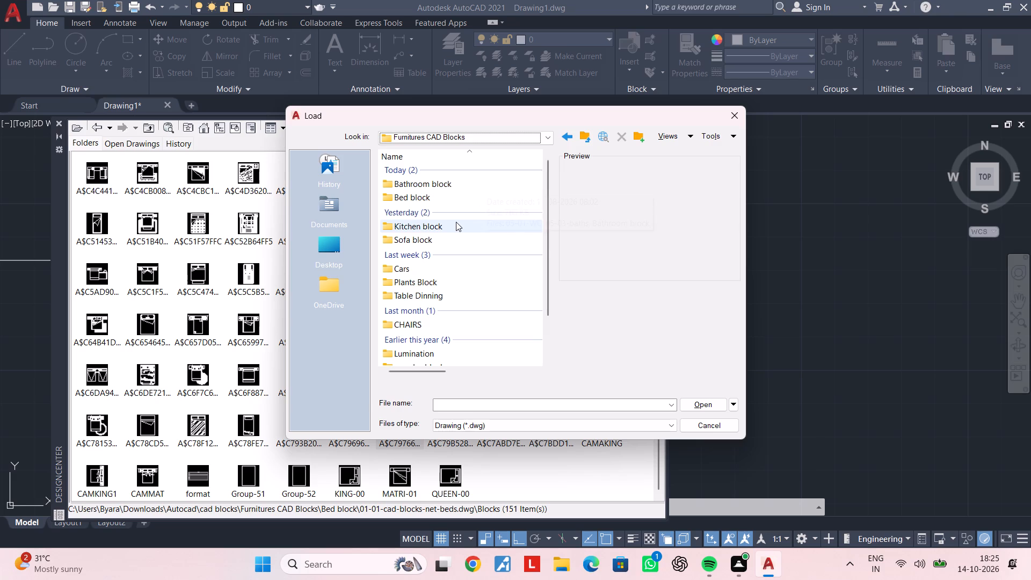
pyautogui.doubleClick(456, 222)
pyautogui.click(469, 188)
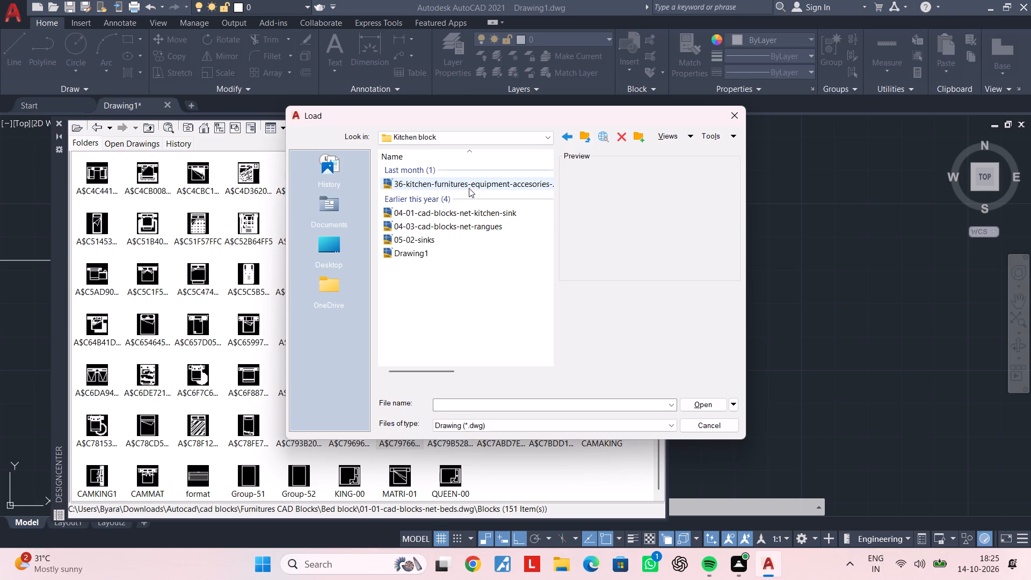
pyautogui.click(460, 212)
pyautogui.click(460, 221)
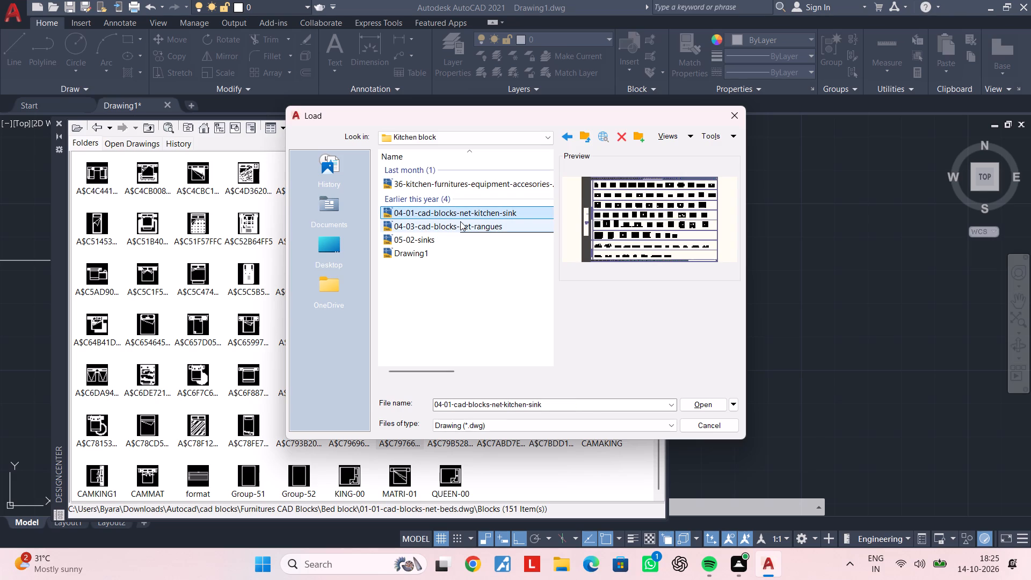
pyautogui.tripleClick(460, 221)
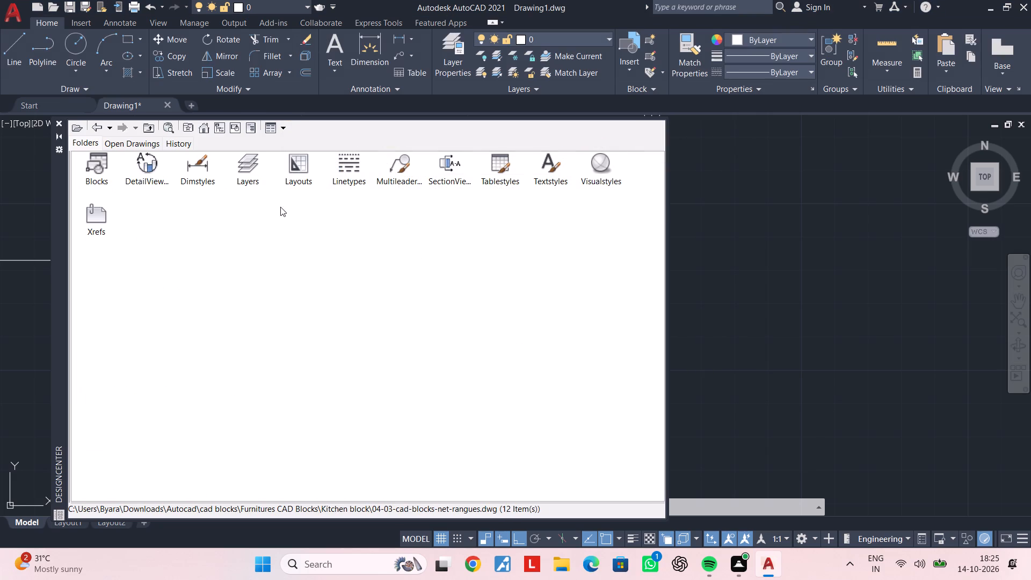
pyautogui.doubleClick(92, 170)
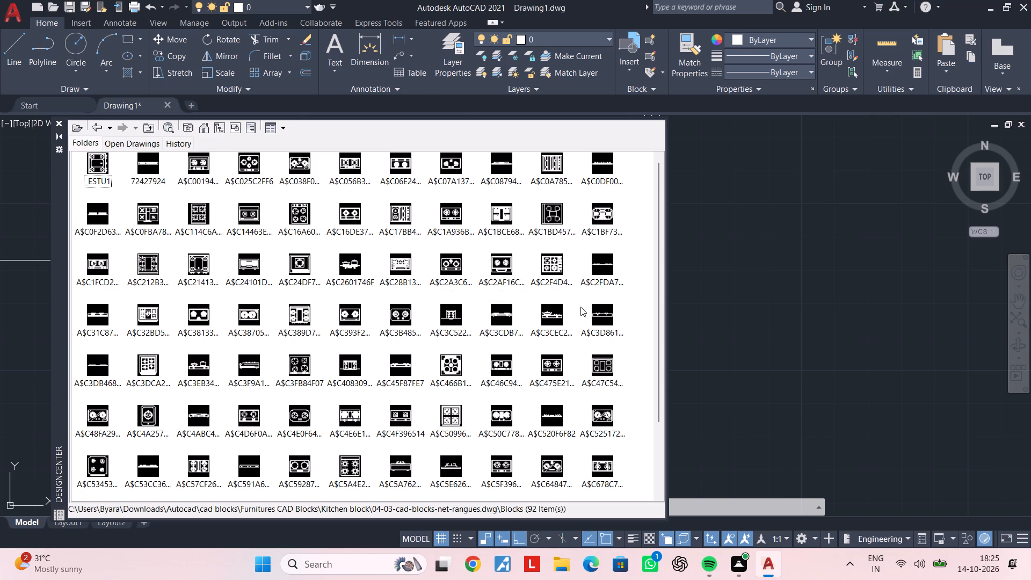
# Preview the two-burner cooktop blocks A$C46C9437A and A$C475E21CF without inserting them.
pyautogui.click(509, 355)
pyautogui.click(505, 356)
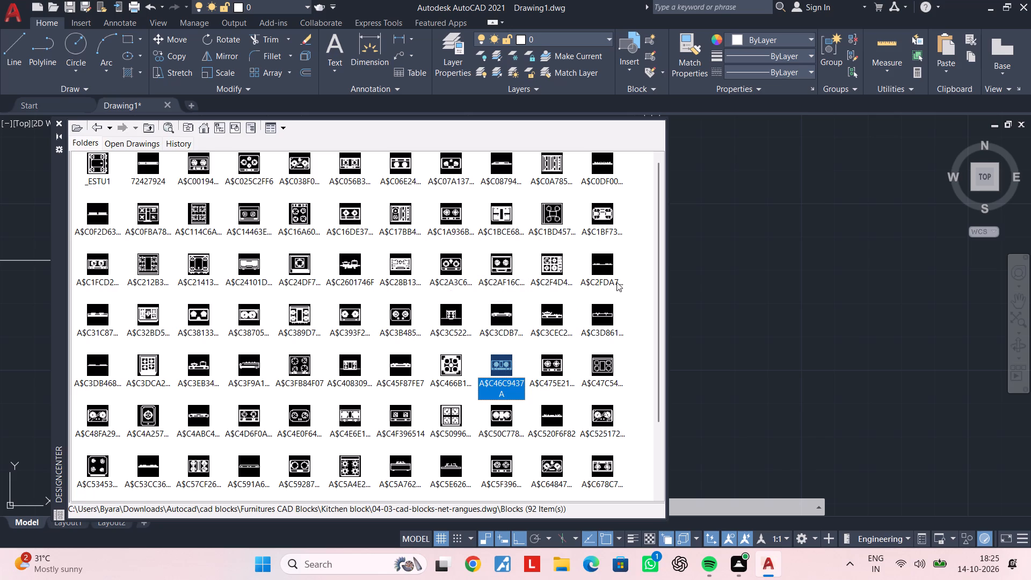
pyautogui.doubleClick(504, 358)
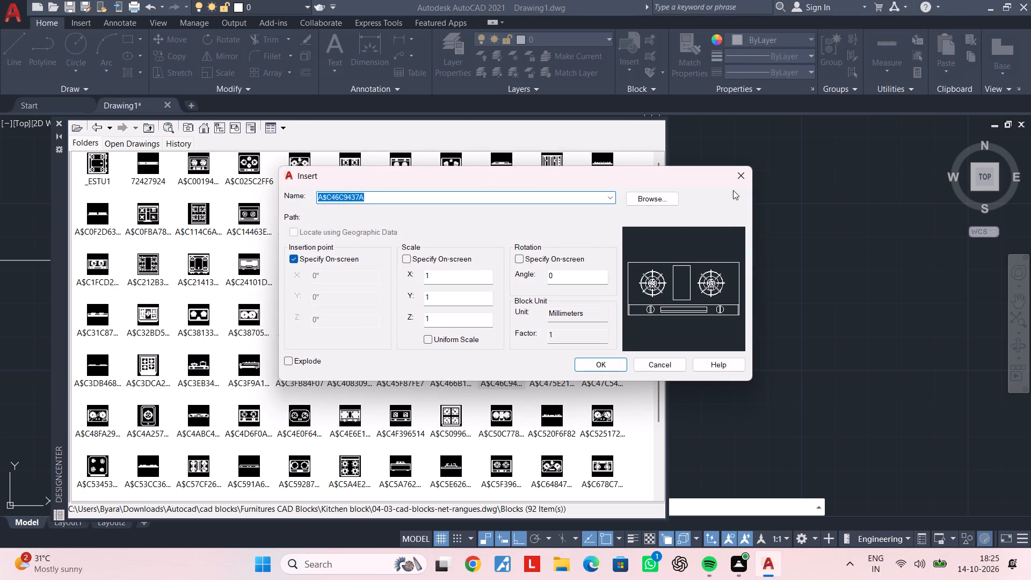
pyautogui.click(740, 174)
pyautogui.doubleClick(549, 360)
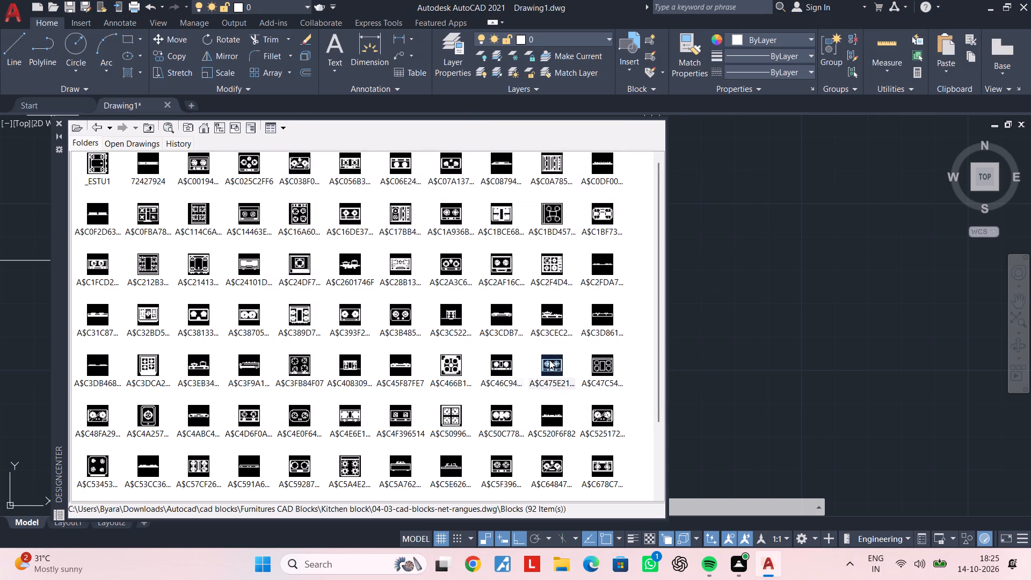
pyautogui.click(745, 171)
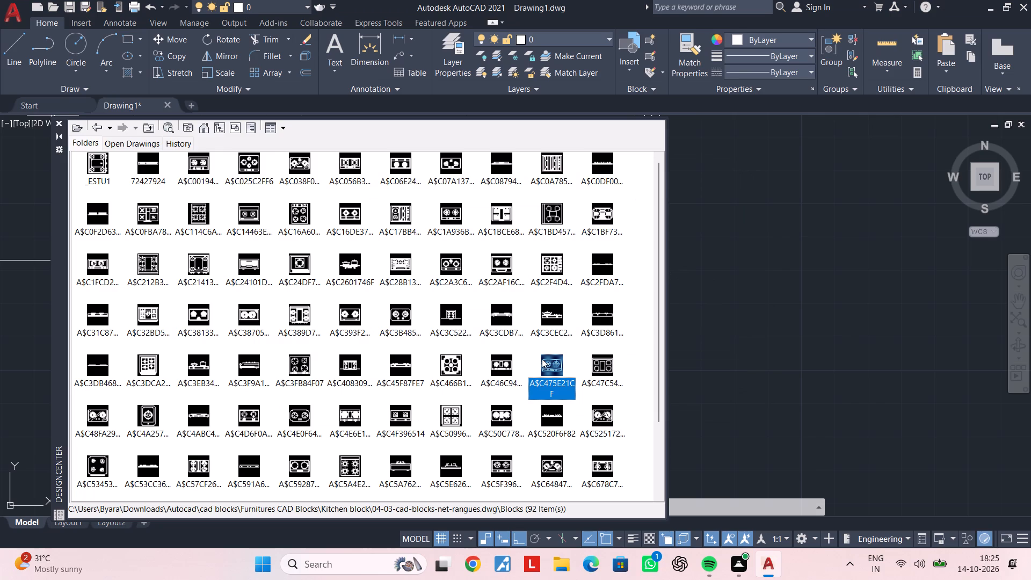
# Place the two-burner cooktop block A$C475E21CF in the empty space outside the upper-right room's right wall.
pyautogui.moveTo(548, 363); pyautogui.dragTo(724, 363)
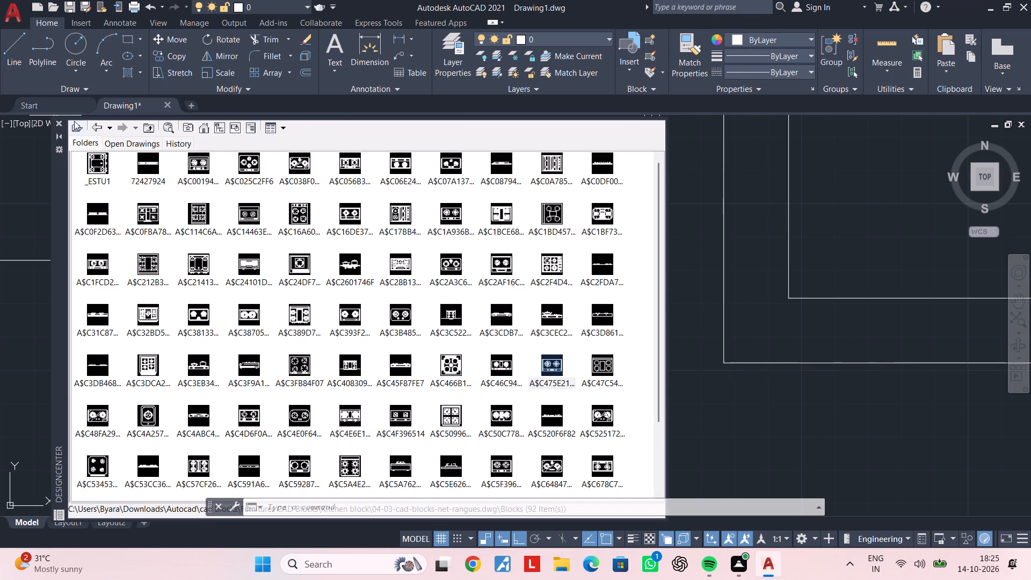
# Load the blocks of 04-01-cad-blocks-net-kitchen-sink from the Kitchen block folder in DesignCenter.
pyautogui.click(101, 124)
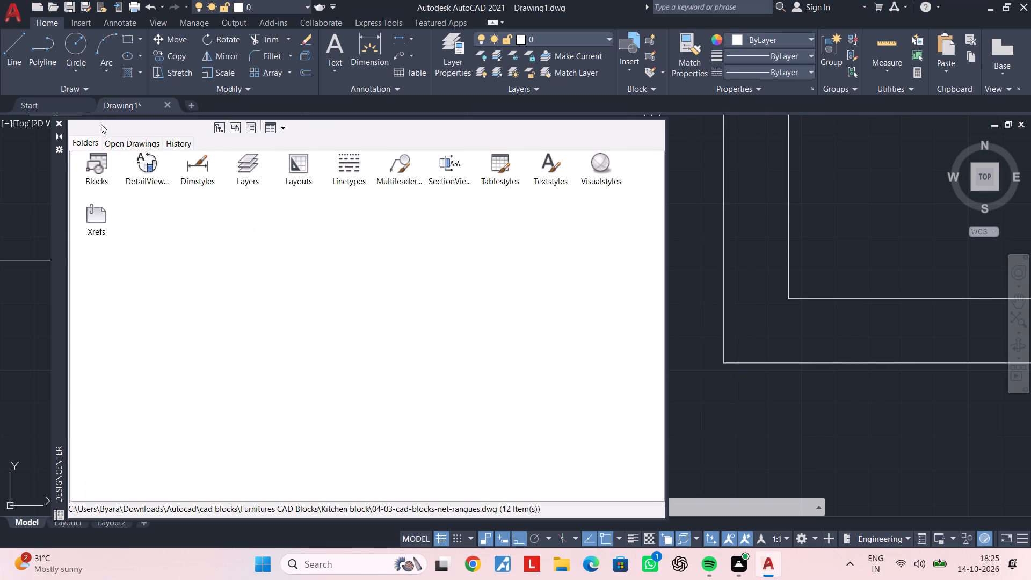
pyautogui.click(101, 124)
pyautogui.click(74, 125)
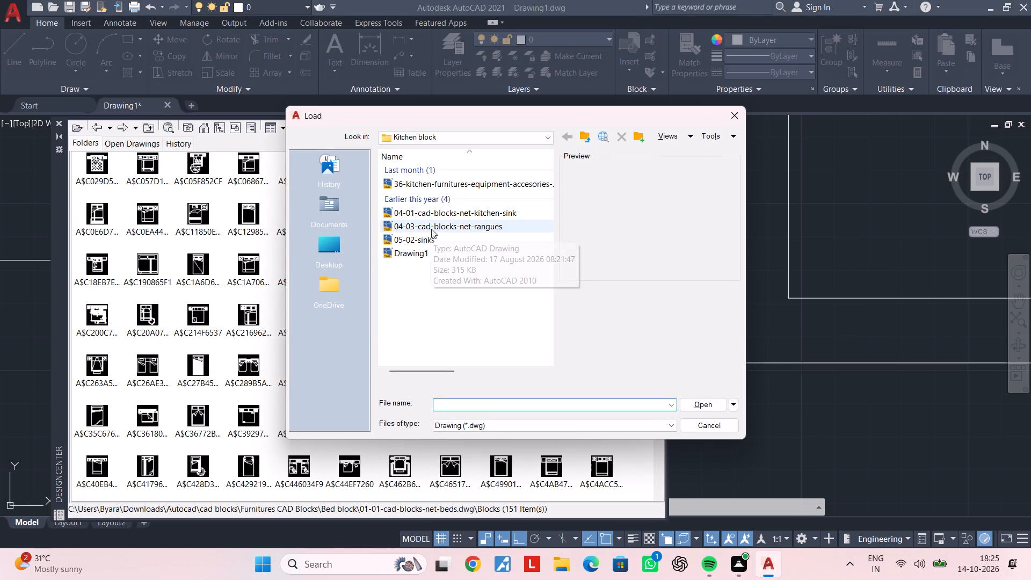
pyautogui.click(426, 238)
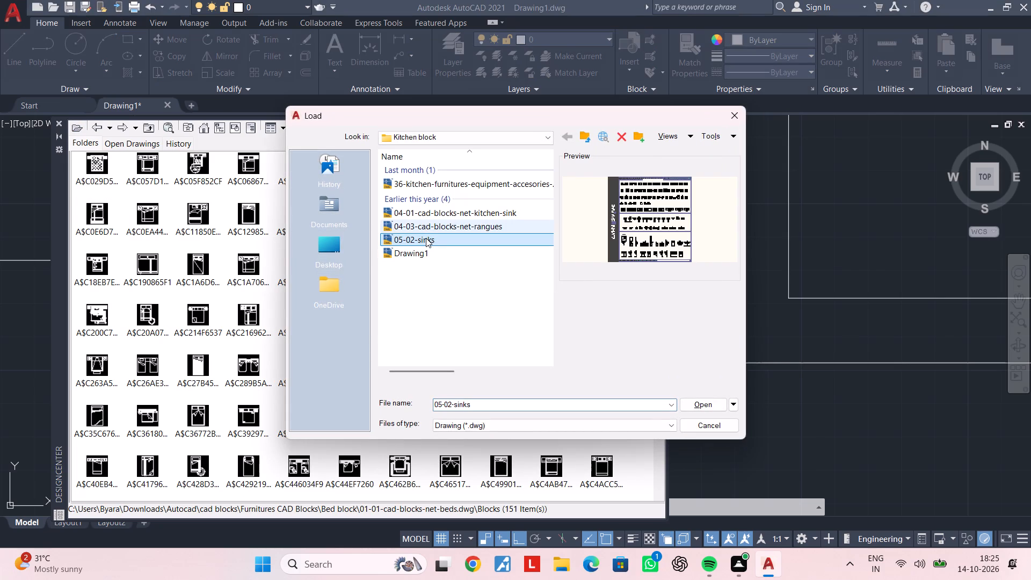
pyautogui.click(462, 206)
pyautogui.doubleClick(454, 210)
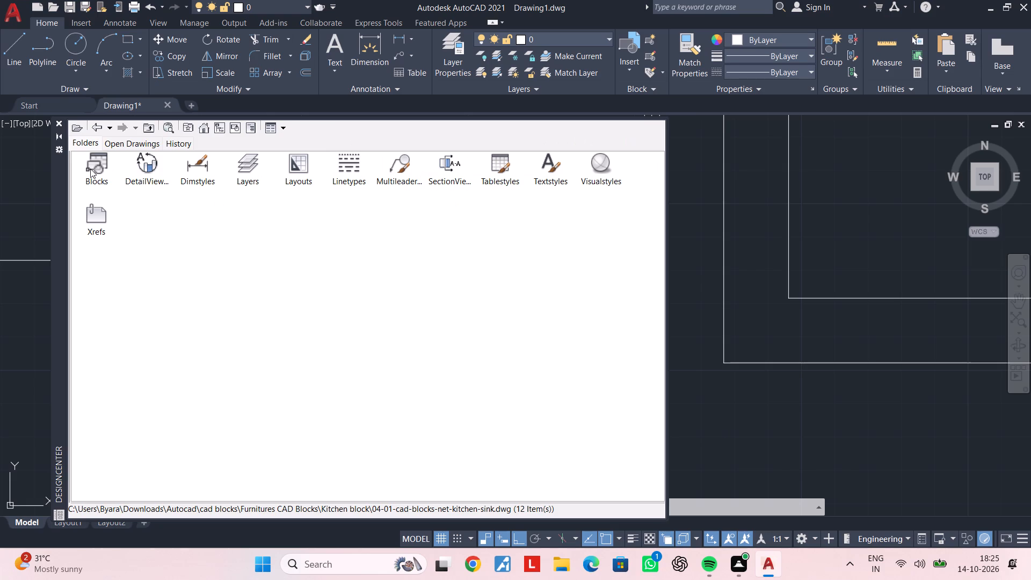
pyautogui.click(96, 167)
pyautogui.doubleClick(96, 167)
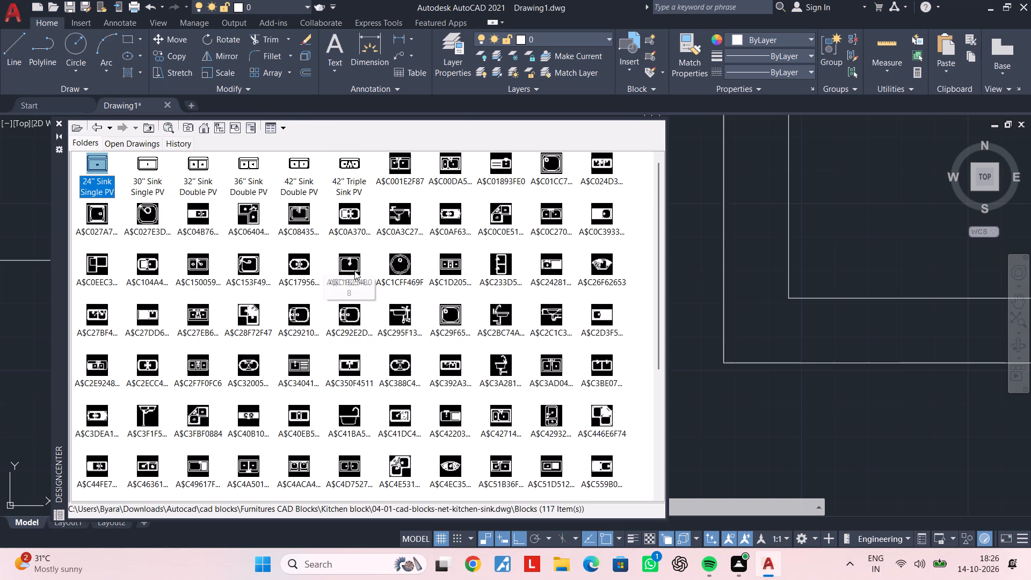
# Preview the sink blocks A$C1B254B08, A$C564A496C and A$C635F4E63 without inserting them.
pyautogui.doubleClick(346, 259)
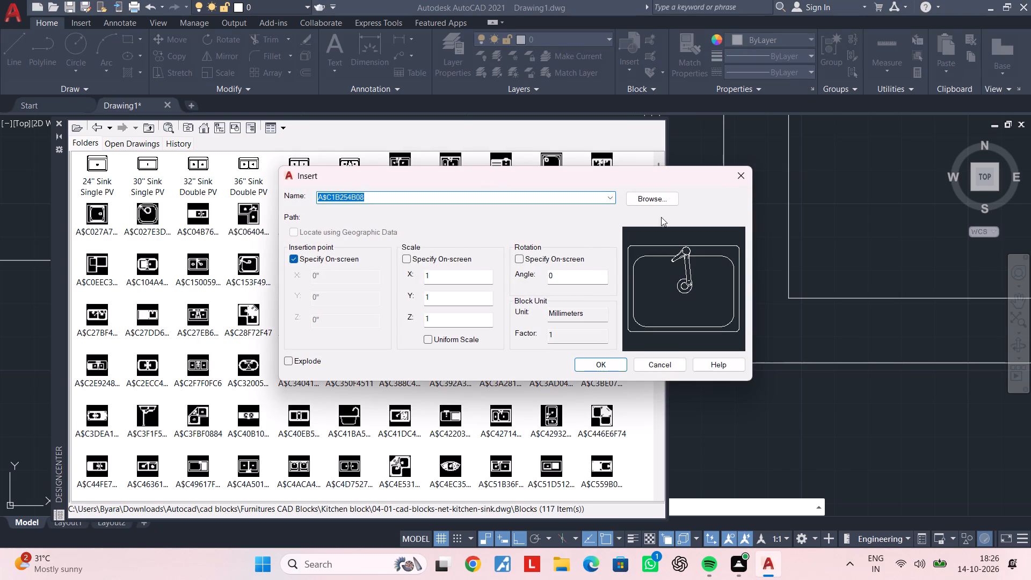
pyautogui.click(743, 182)
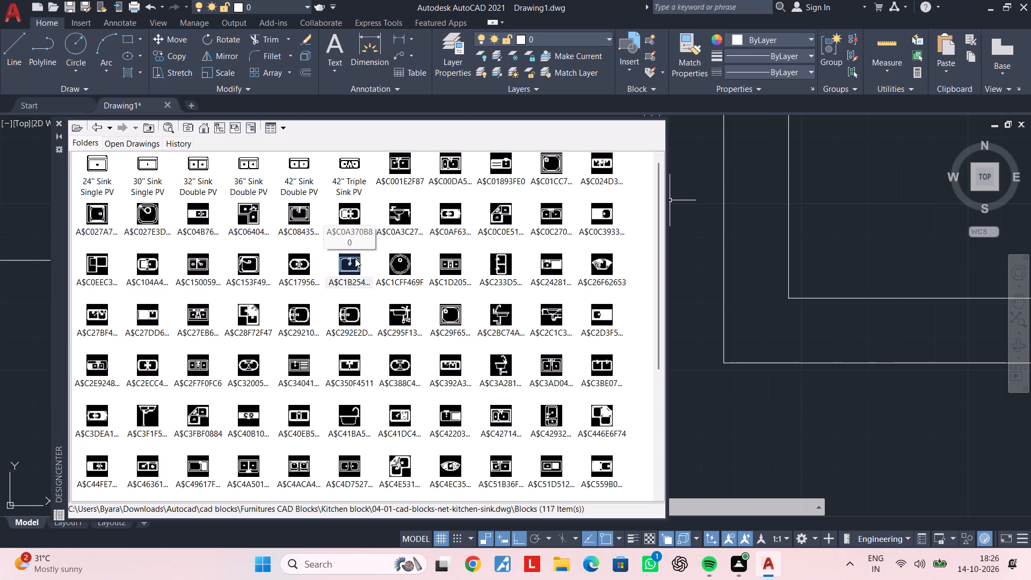
pyautogui.scroll(-2, 355, 258)
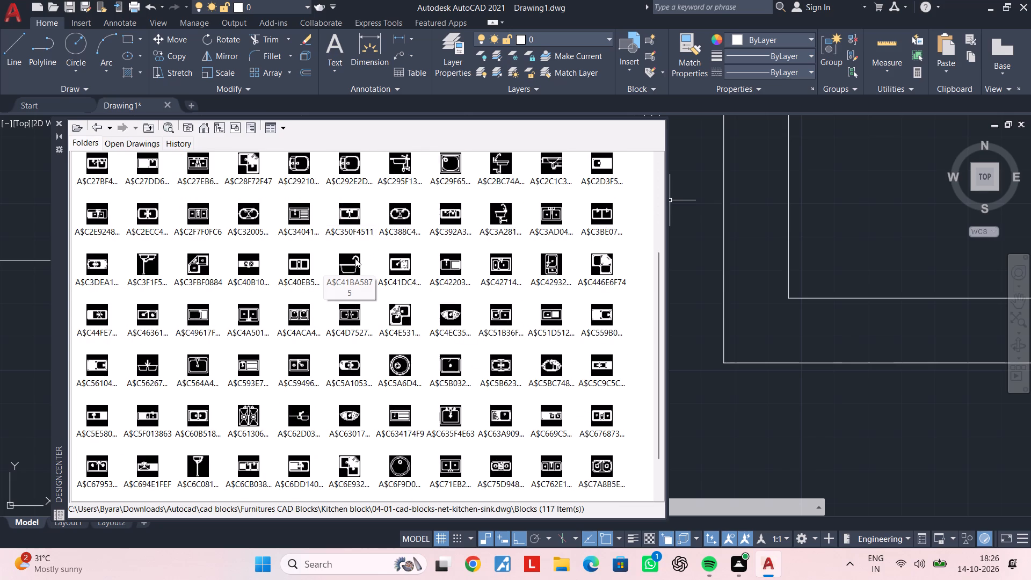
pyautogui.doubleClick(204, 360)
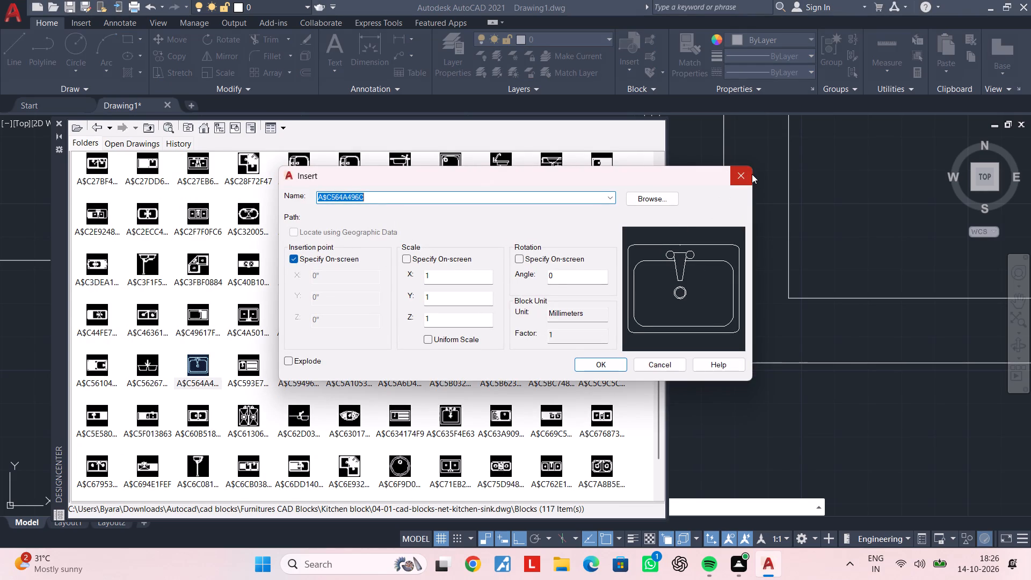
pyautogui.click(752, 173)
pyautogui.doubleClick(452, 413)
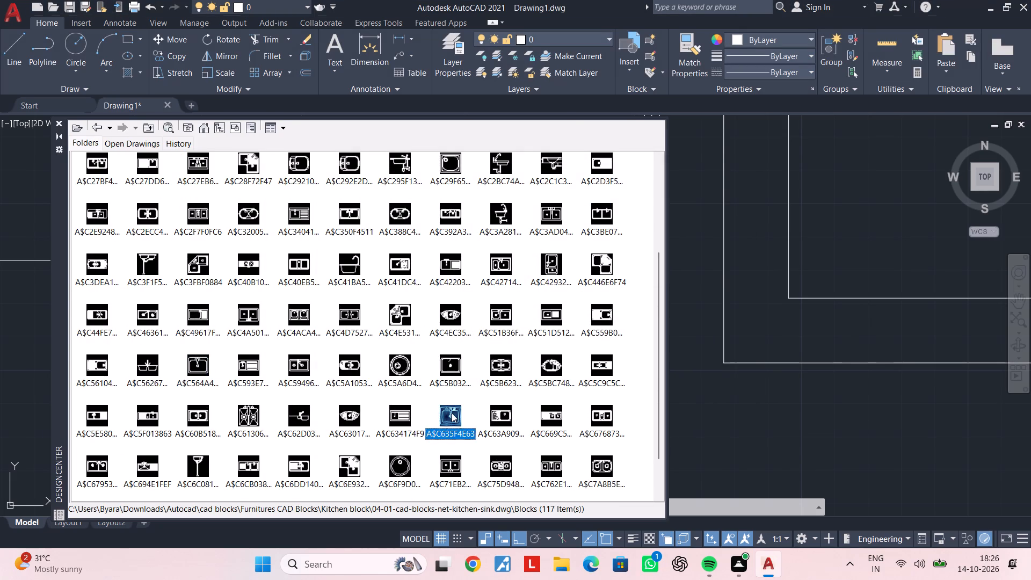
pyautogui.click(739, 179)
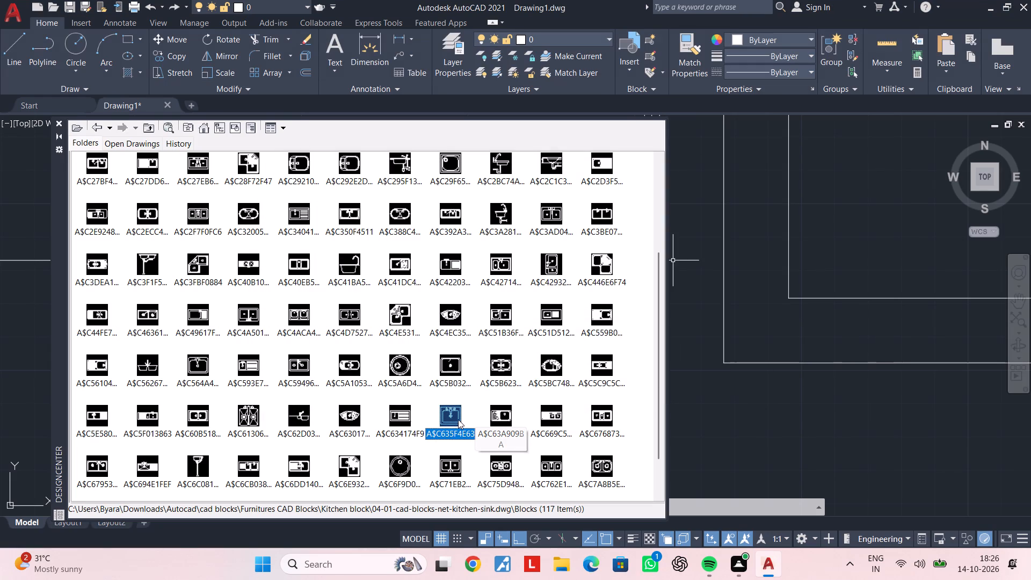
# Place the sink block A$C635F4E63 in the empty space outside the kitchen's right wall and close DesignCenter.
pyautogui.moveTo(456, 420); pyautogui.dragTo(703, 433)
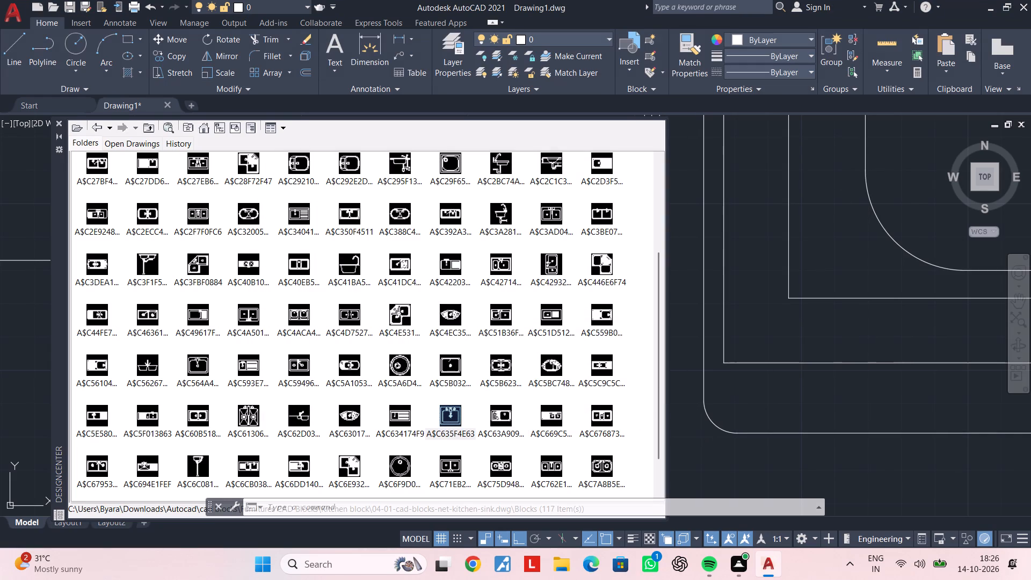
pyautogui.click(61, 120)
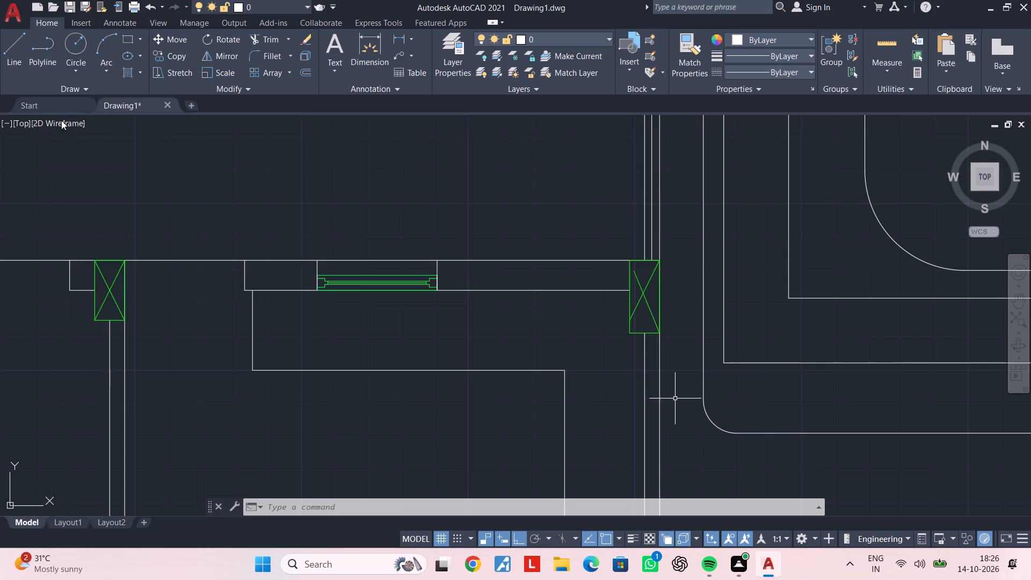
# Scale the oversized sink block down freehand from its lower edge until it is close to real counter size.
pyautogui.scroll(-3, 529, 259)
pyautogui.moveTo(684, 291); pyautogui.dragTo(488, 295, button='middle')
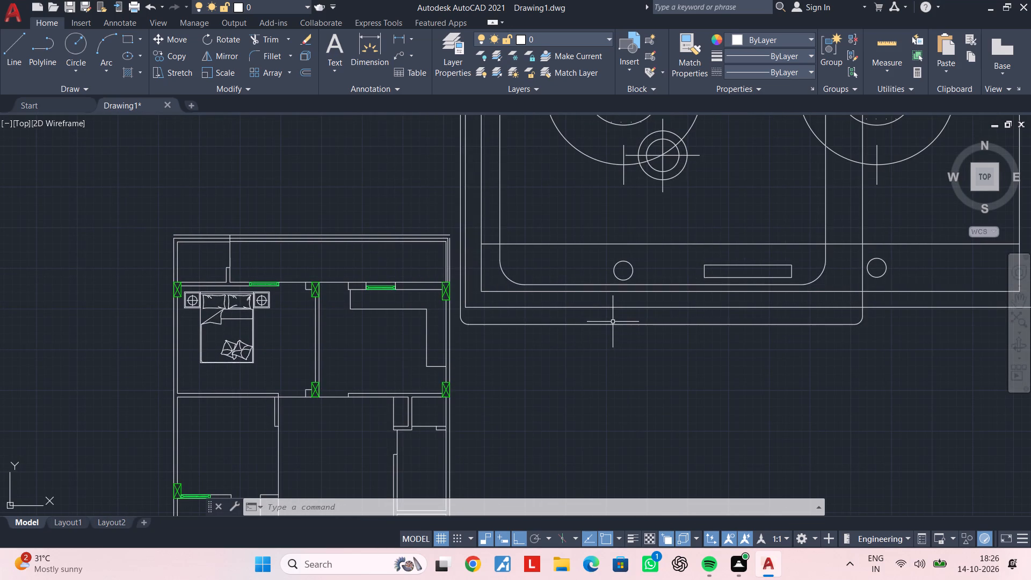
pyautogui.click(612, 323)
pyautogui.press('a')
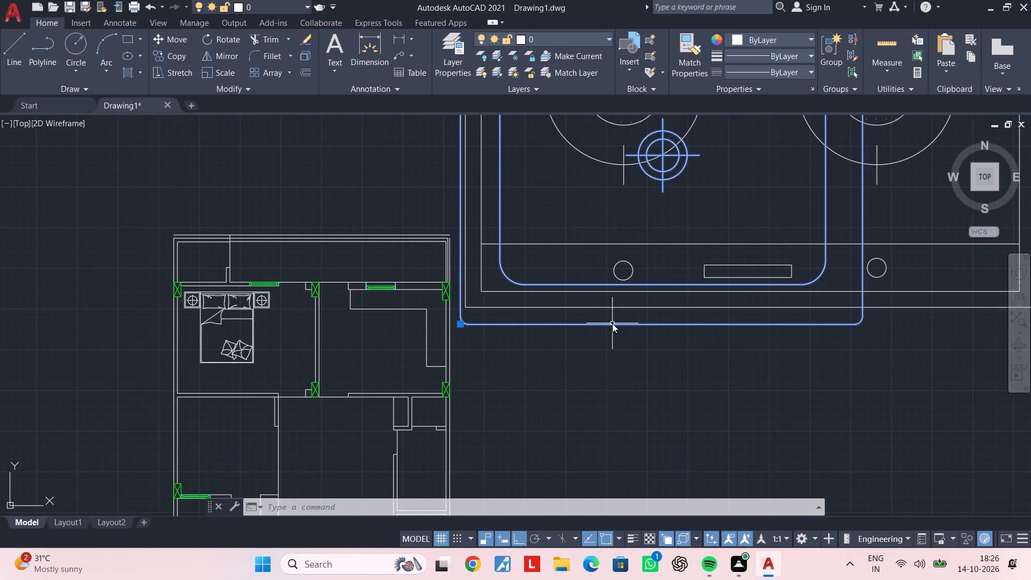
pyautogui.press('Escape')
pyautogui.click(610, 323)
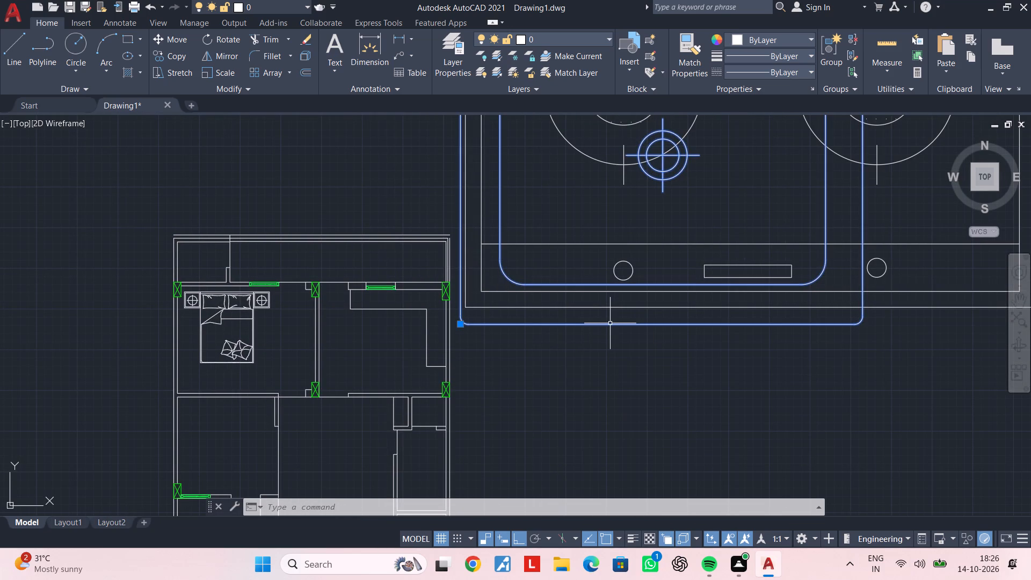
pyautogui.write('sc')
pyautogui.press('space')
pyautogui.click(610, 323)
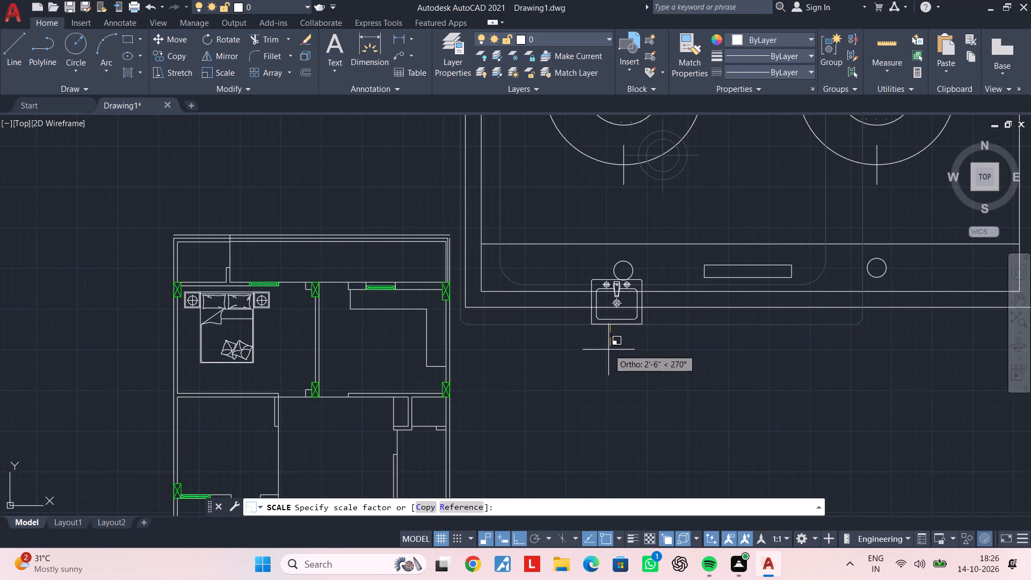
pyautogui.click(609, 337)
# Copy the sink, with Ortho off, onto the kitchen counter's upper run near the left part of the window.
pyautogui.scroll(2, 612, 295)
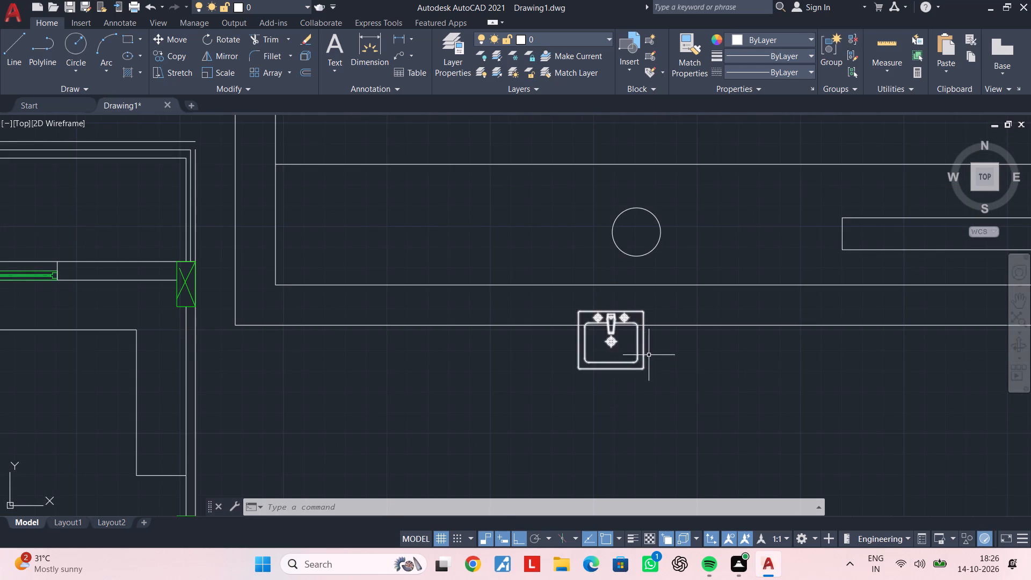
pyautogui.click(649, 355)
pyautogui.click(588, 367)
pyautogui.press('x')
pyautogui.press('Escape')
pyautogui.press('Escape')
pyautogui.click(674, 350)
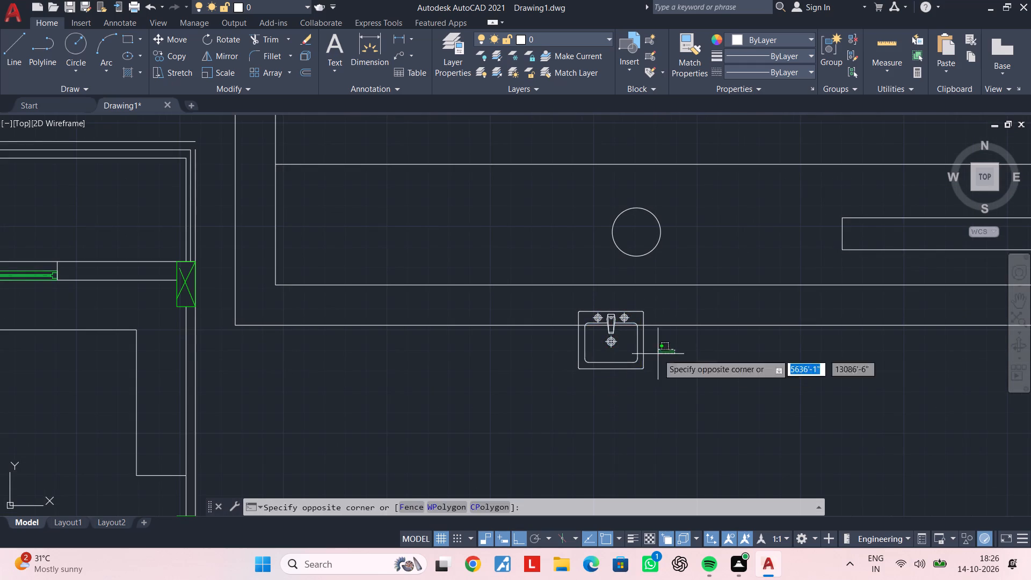
pyautogui.click(552, 360)
pyautogui.press('c')
pyautogui.press('o')
pyautogui.press('space')
pyautogui.click(614, 340)
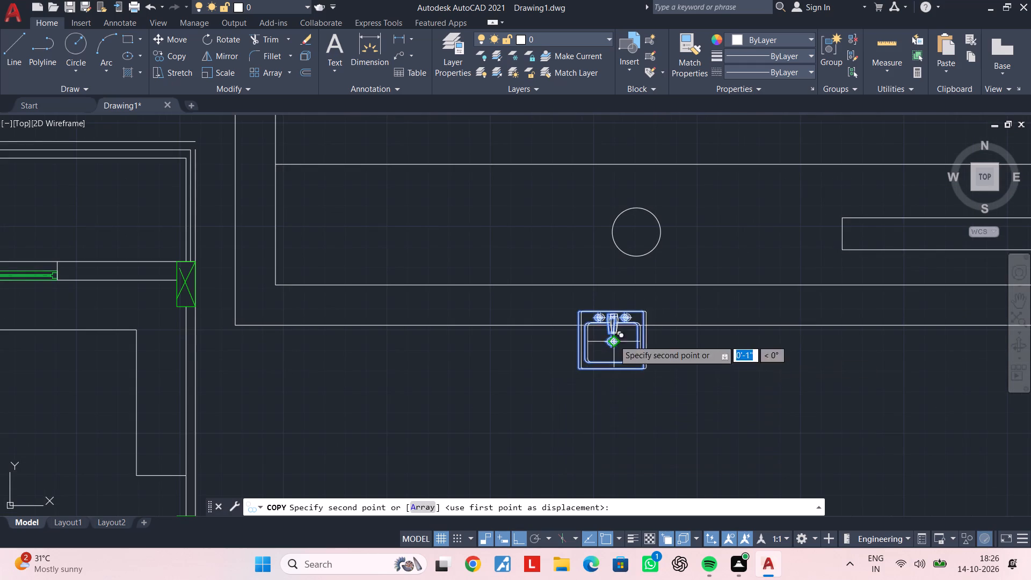
pyautogui.scroll(-2, 451, 387)
pyautogui.moveTo(467, 383); pyautogui.dragTo(750, 360, button='middle')
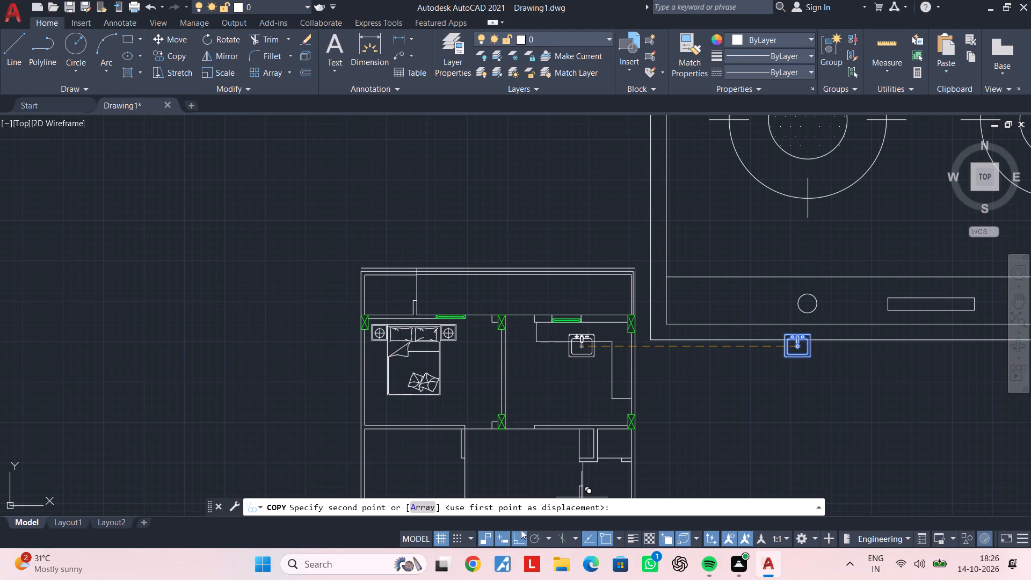
pyautogui.click(519, 530)
pyautogui.click(526, 532)
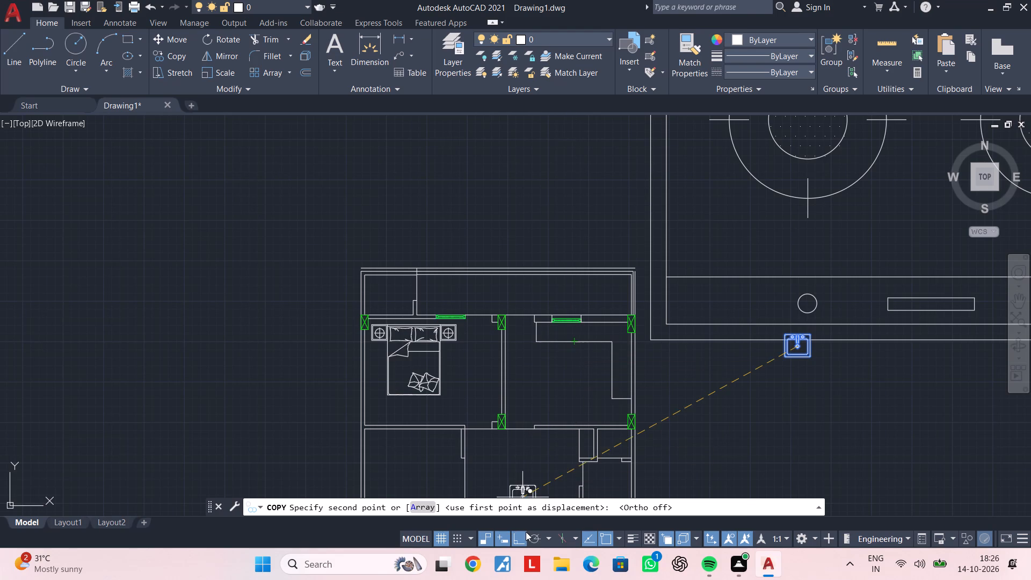
pyautogui.scroll(3, 573, 343)
pyautogui.moveTo(556, 324); pyautogui.dragTo(553, 371, button='middle')
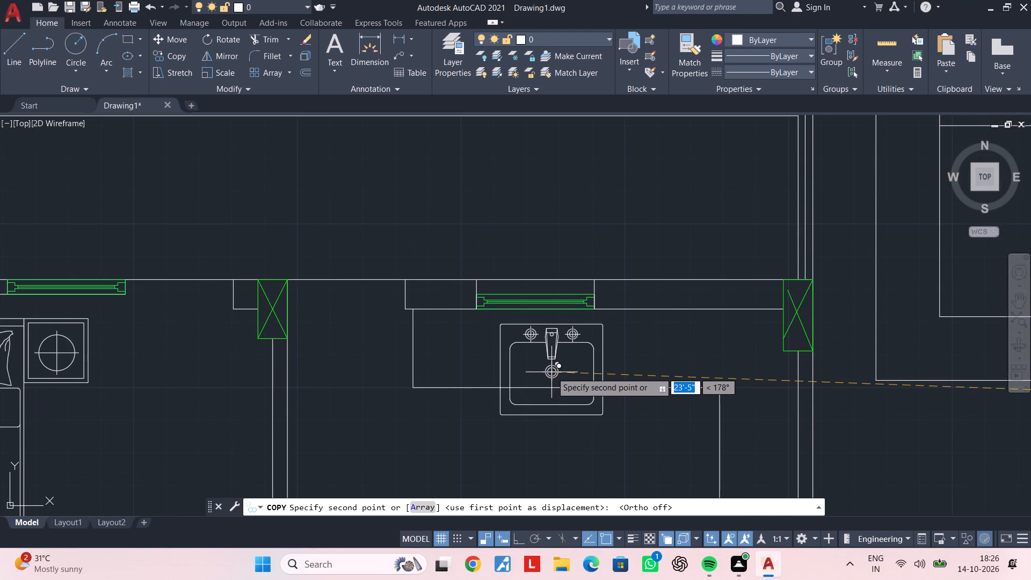
pyautogui.scroll(1, 458, 357)
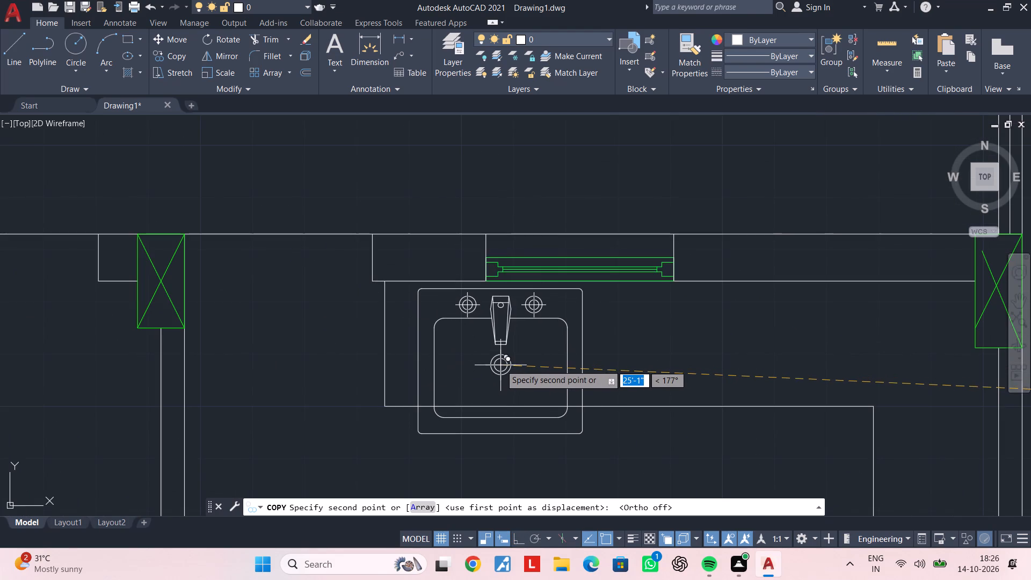
pyautogui.click(501, 365)
pyautogui.press('Escape')
pyautogui.press('Escape')
pyautogui.press('Escape')
# Scale the copied sink down freehand from its top edge midpoint so it fits within the counter depth.
pyautogui.write('sc')
pyautogui.press('space')
pyautogui.click(508, 307)
pyautogui.press('space')
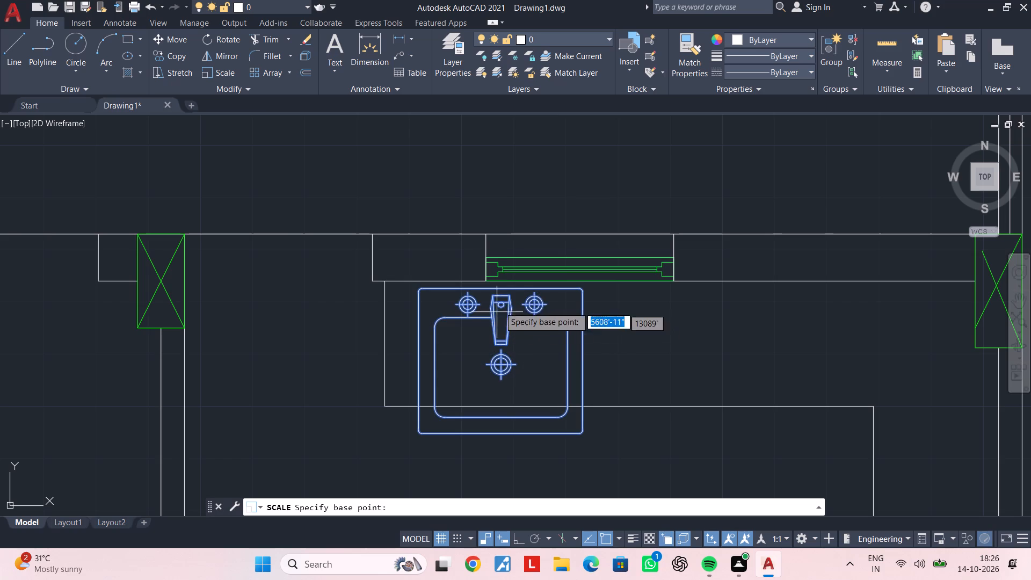
pyautogui.click(504, 288)
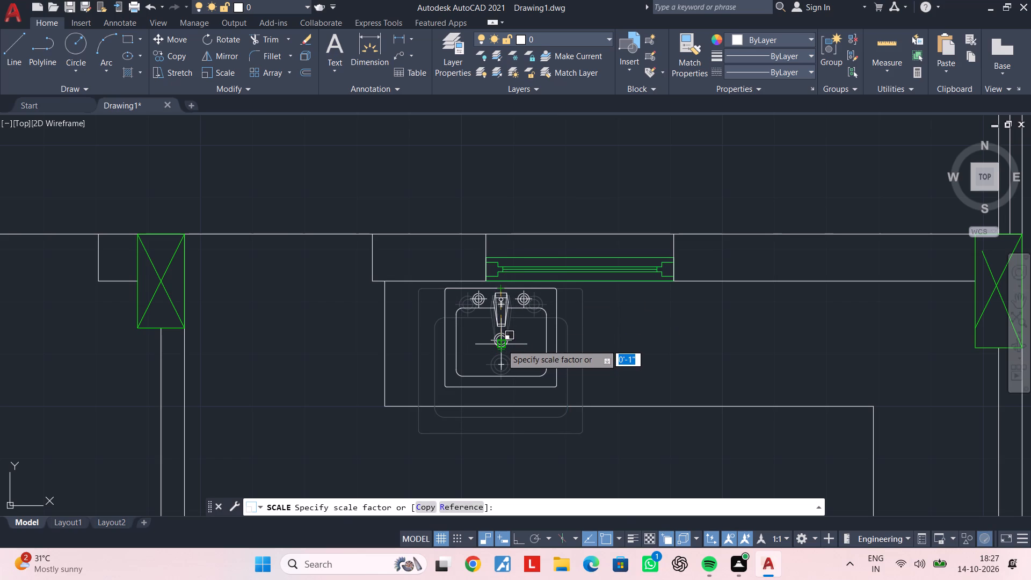
pyautogui.click(502, 346)
# Scale the oversized two-burner cooktop block down freehand from its bottom edge to counter size.
pyautogui.scroll(-1, 561, 344)
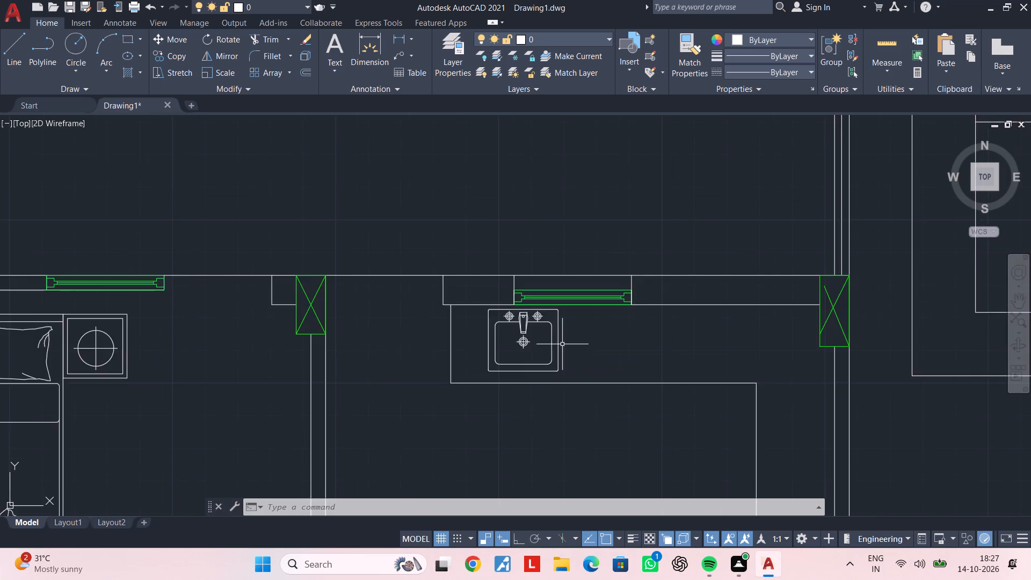
pyautogui.moveTo(524, 347); pyautogui.dragTo(415, 347, button='middle')
pyautogui.press('Escape')
pyautogui.moveTo(649, 342); pyautogui.dragTo(360, 341, button='middle')
pyautogui.scroll(-3, 433, 338)
pyautogui.moveTo(414, 342); pyautogui.dragTo(314, 346, button='middle')
pyautogui.scroll(1, 313, 346)
pyautogui.press('Escape')
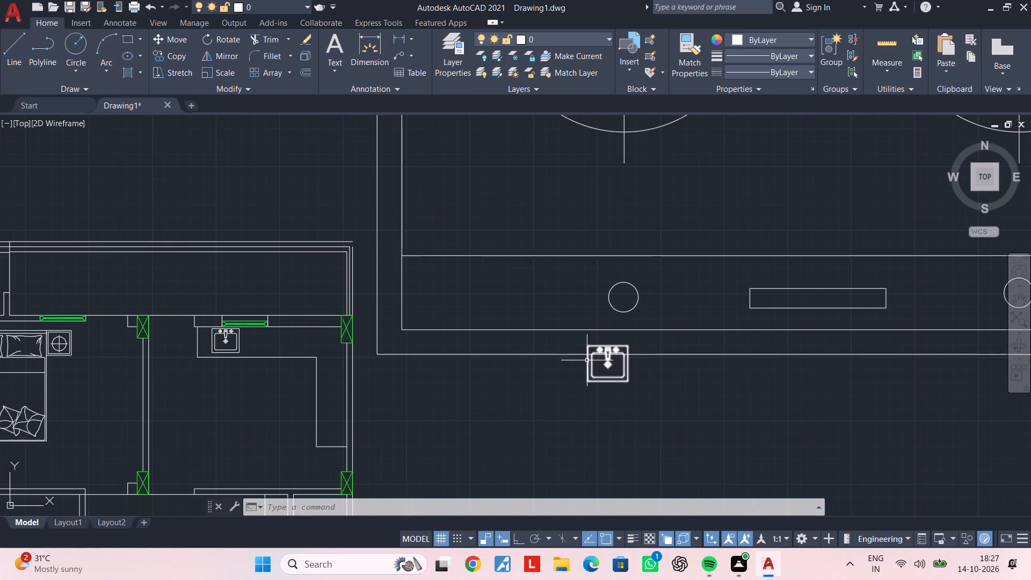
pyautogui.click(724, 358)
pyautogui.click(705, 332)
pyautogui.write('sc')
pyautogui.press('space')
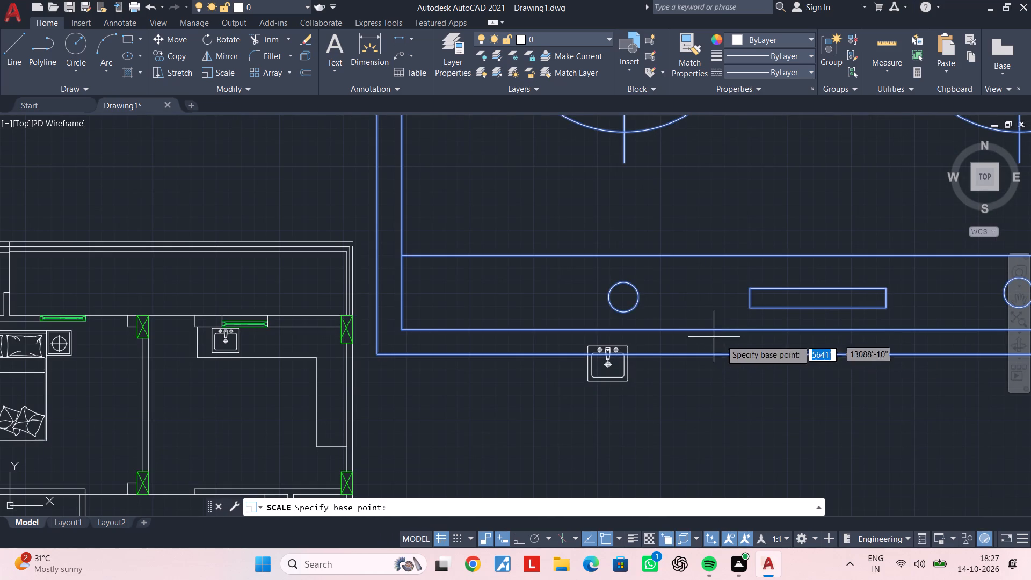
pyautogui.click(737, 357)
pyautogui.click(740, 340)
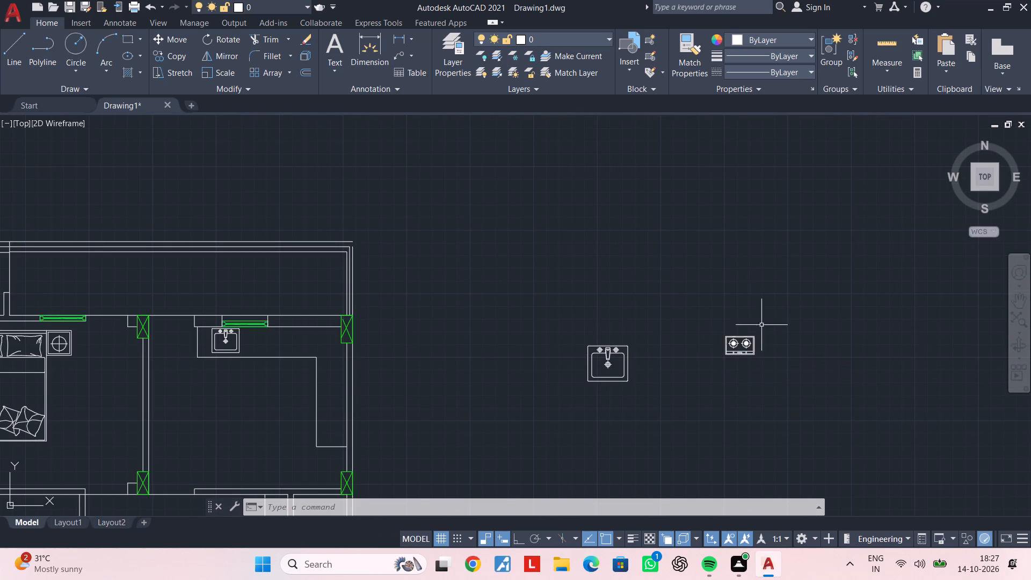
# Copy the two-burner cooktop onto the kitchen counter's upper run, right of the sink and window.
pyautogui.click(789, 314)
pyautogui.click(707, 370)
pyautogui.write('co')
pyautogui.press('space')
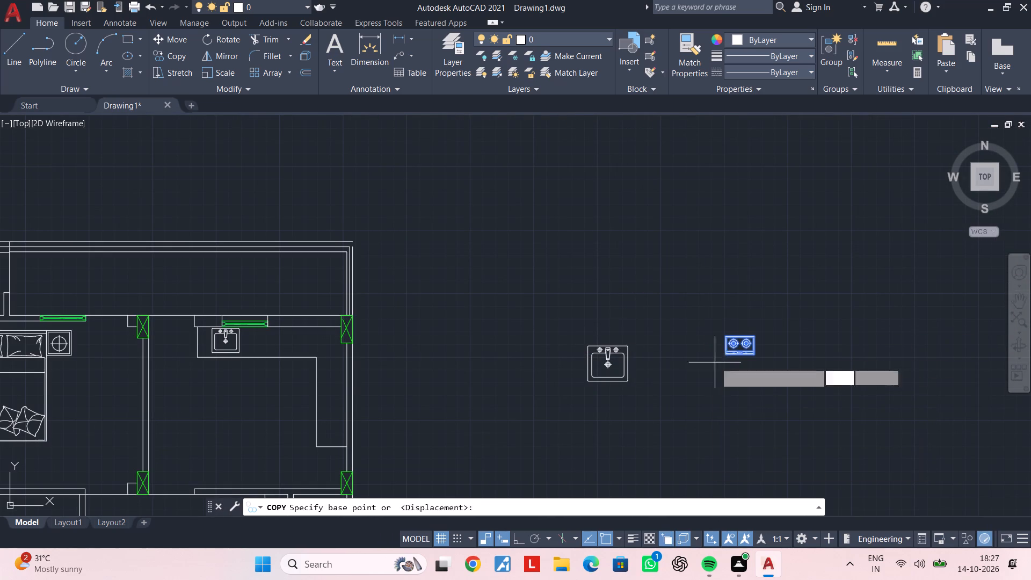
pyautogui.click(742, 350)
pyautogui.moveTo(451, 379); pyautogui.dragTo(737, 377, button='middle')
pyautogui.scroll(2, 574, 343)
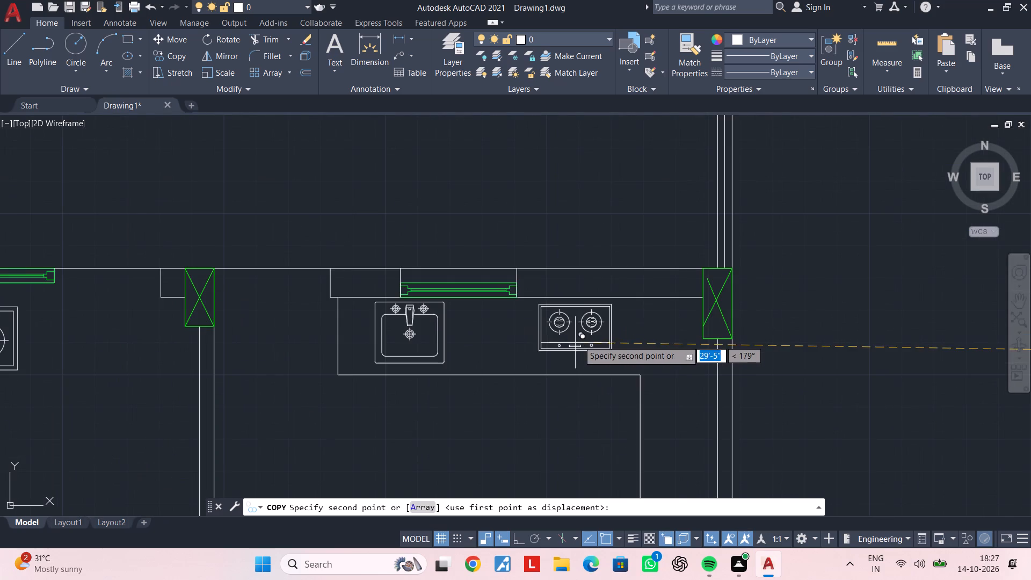
pyautogui.scroll(1, 580, 349)
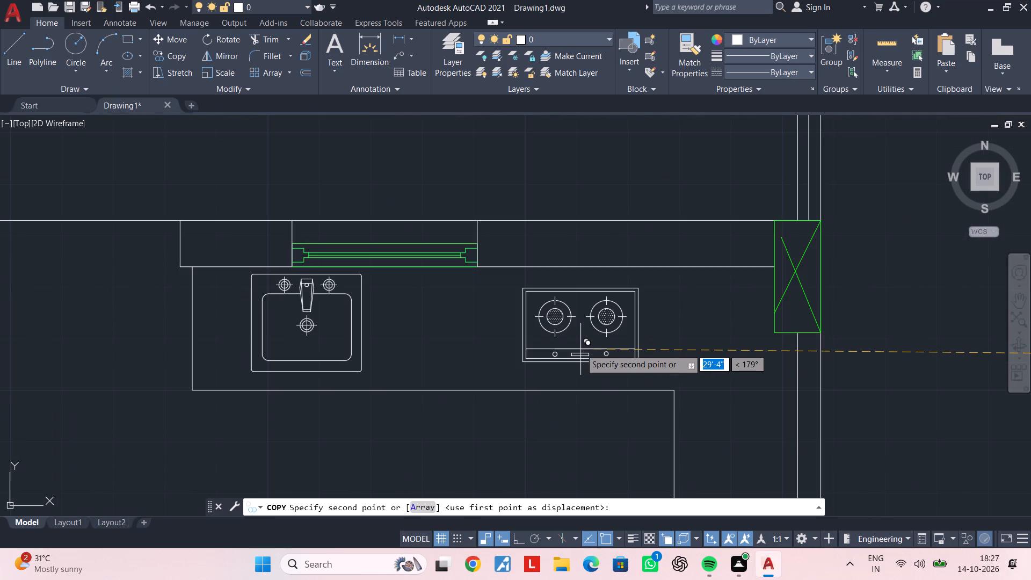
pyautogui.click(571, 351)
pyautogui.scroll(-3, 624, 353)
pyautogui.press('Escape')
pyautogui.moveTo(680, 355); pyautogui.dragTo(387, 324, button='middle')
pyautogui.press('Escape')
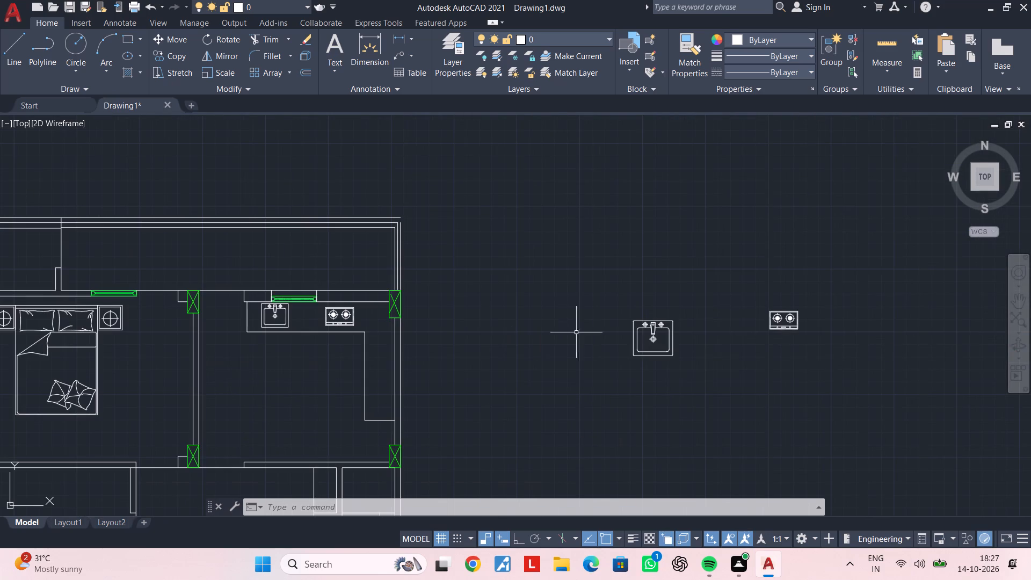
# Delete the original sink and cooktop blocks left outside the floor plan.
pyautogui.press('Escape')
pyautogui.click(880, 285)
pyautogui.click(556, 381)
pyautogui.press('Delete')
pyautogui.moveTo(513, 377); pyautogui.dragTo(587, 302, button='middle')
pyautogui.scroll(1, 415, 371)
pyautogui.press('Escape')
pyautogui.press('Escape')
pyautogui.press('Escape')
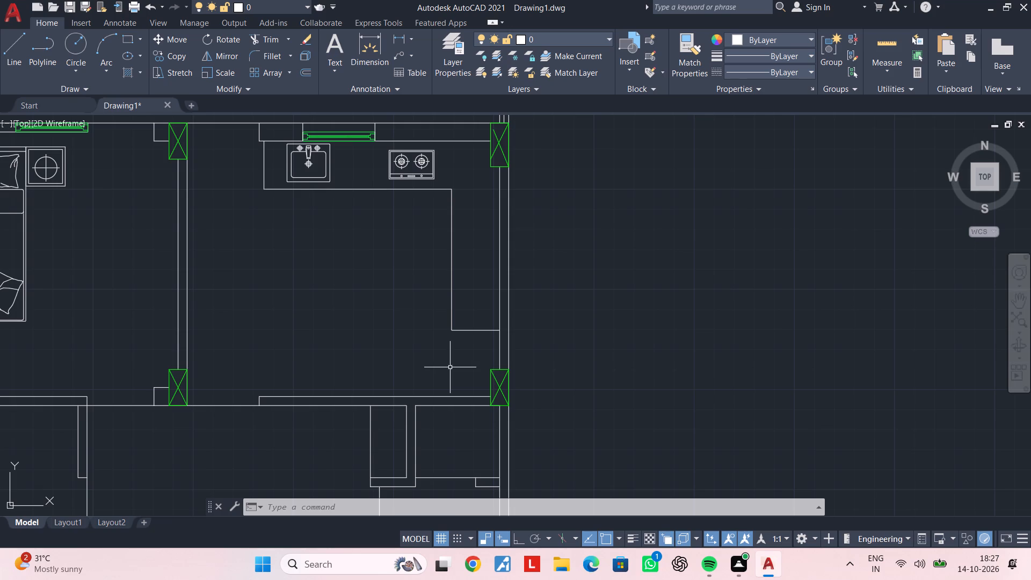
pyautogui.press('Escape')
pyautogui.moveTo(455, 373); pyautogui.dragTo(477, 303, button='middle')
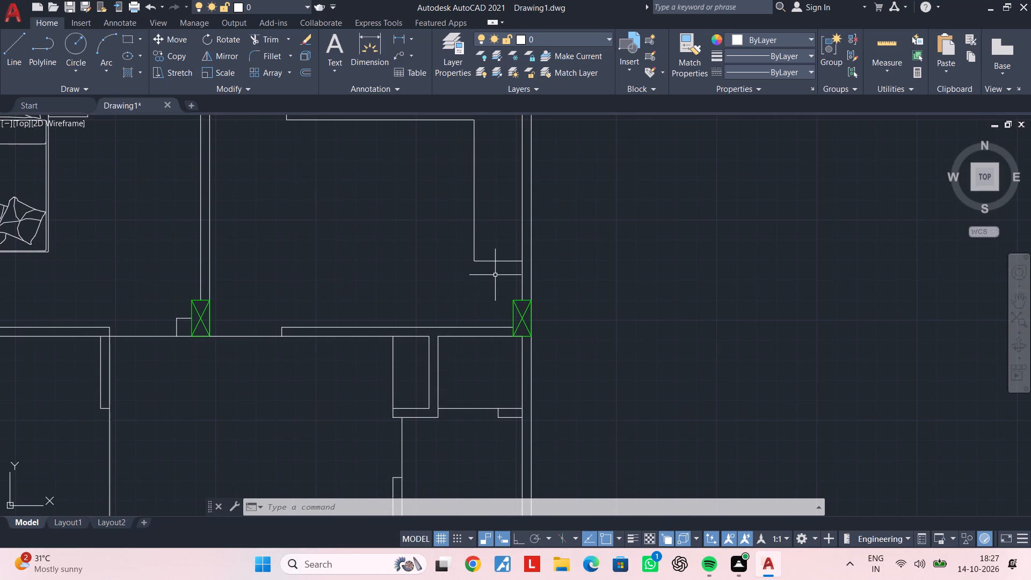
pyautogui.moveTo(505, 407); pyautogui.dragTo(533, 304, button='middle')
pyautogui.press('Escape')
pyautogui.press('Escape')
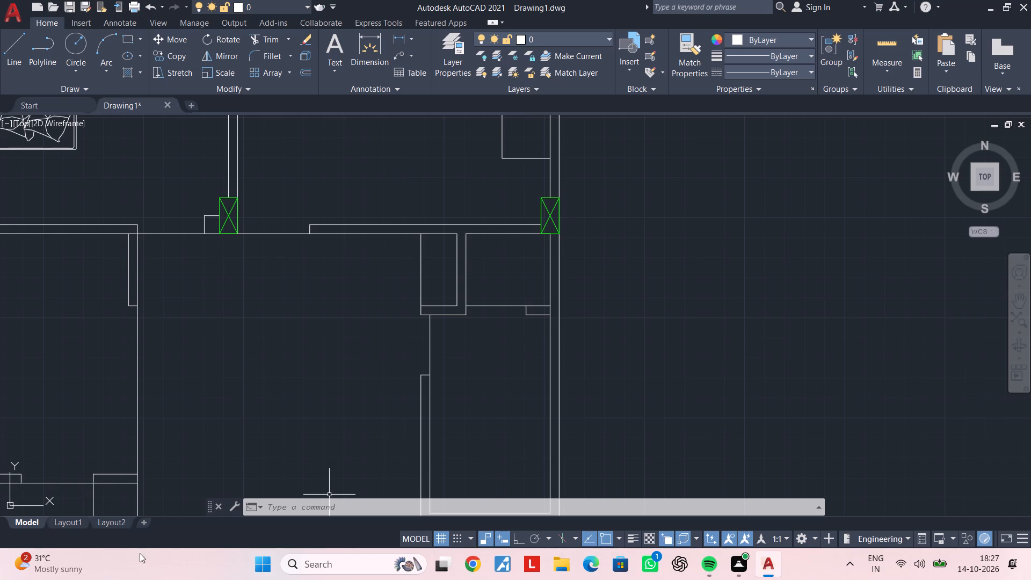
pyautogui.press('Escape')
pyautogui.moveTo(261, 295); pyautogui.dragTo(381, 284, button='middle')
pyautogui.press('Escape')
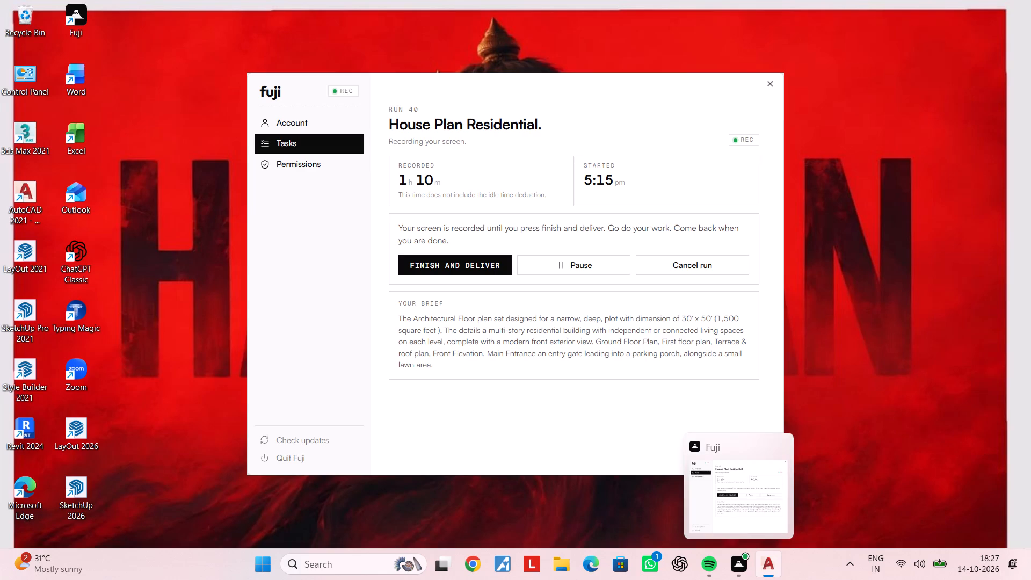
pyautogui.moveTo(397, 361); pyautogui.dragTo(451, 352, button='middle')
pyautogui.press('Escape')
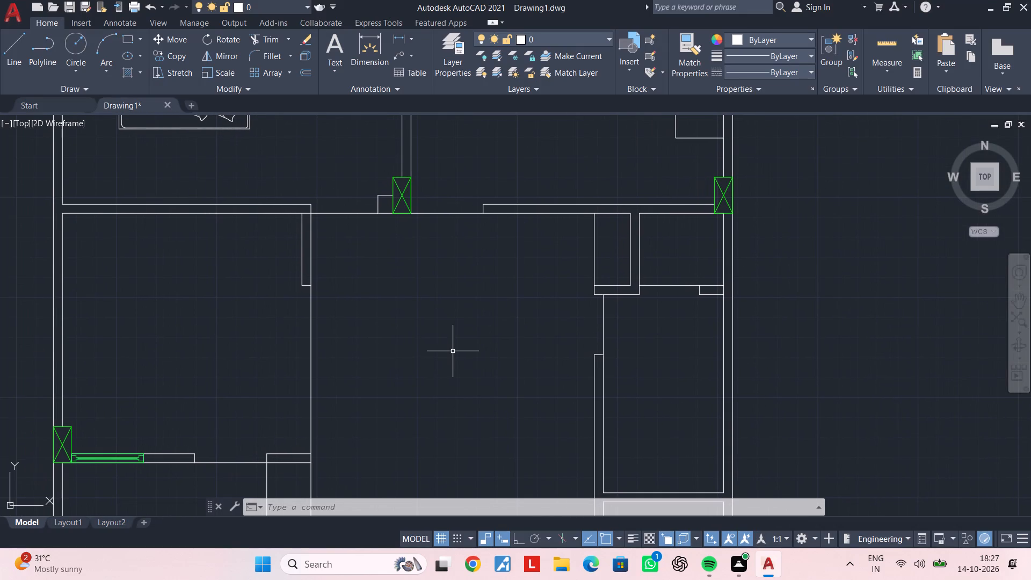
# Load the 05-02-sinks drawing in DesignCenter and open its block collection.
pyautogui.write('adc')
pyautogui.press('space')
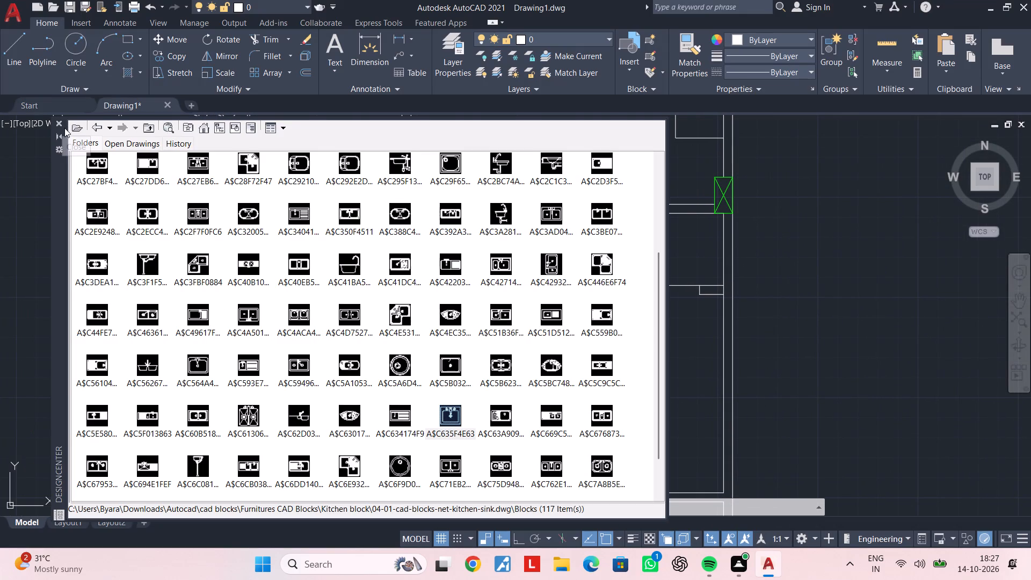
pyautogui.click(76, 128)
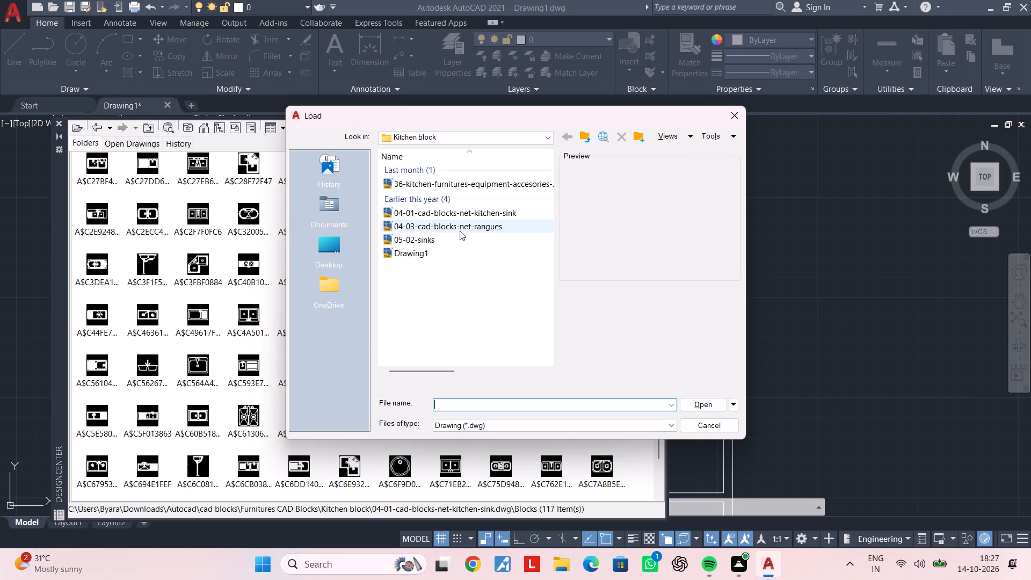
pyautogui.doubleClick(439, 236)
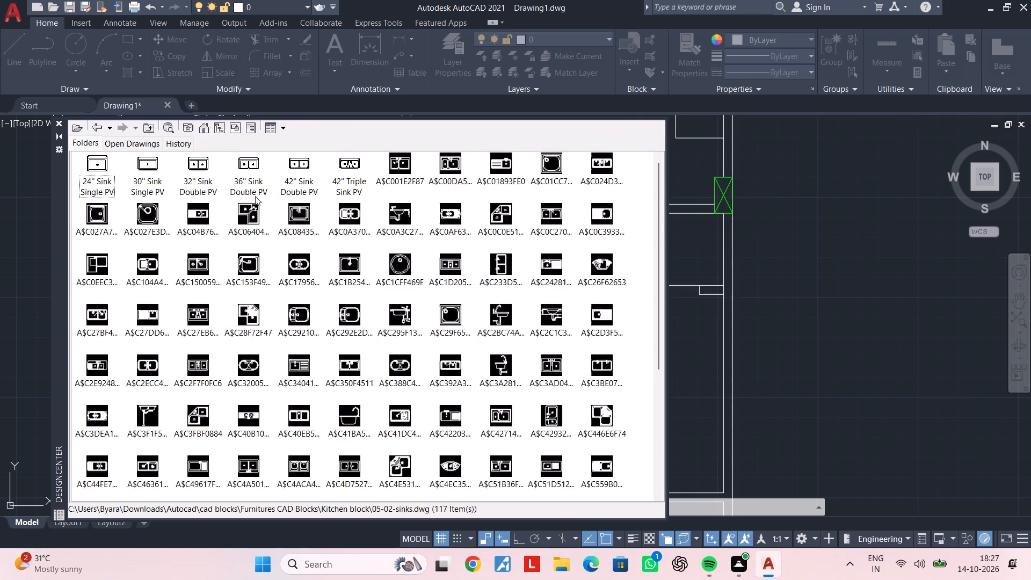
pyautogui.doubleClick(107, 164)
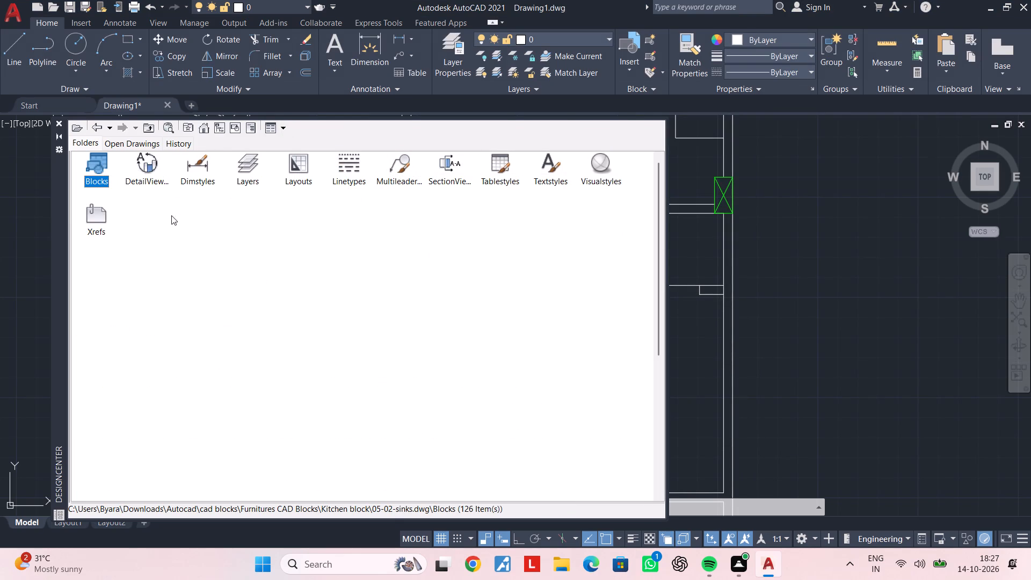
# Insert the oval washbasin block A$C1AC47... outside the floor plan, beyond the outer wall east of the small rooms, and close DesignCenter.
pyautogui.tripleClick(197, 266)
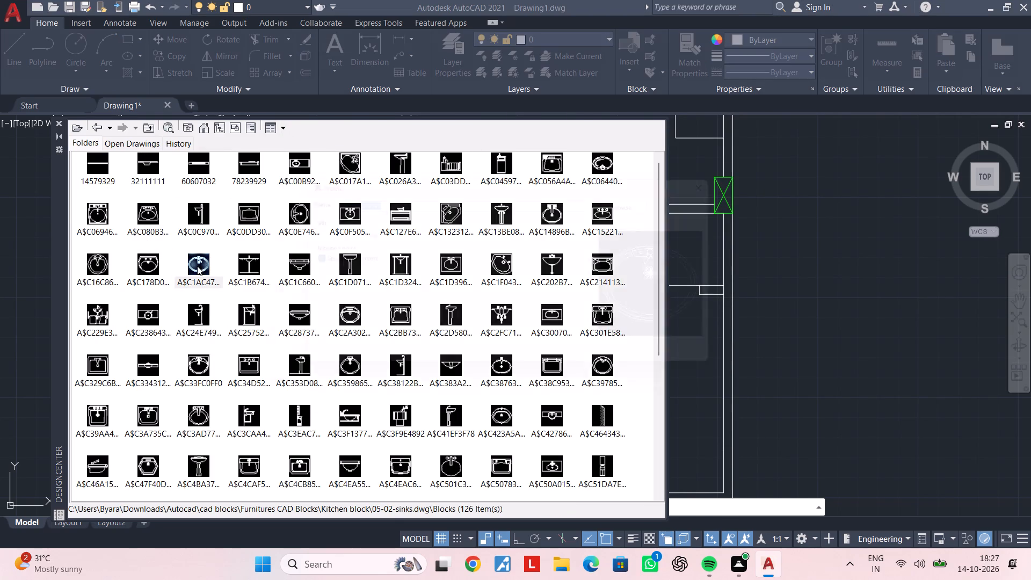
pyautogui.click(750, 177)
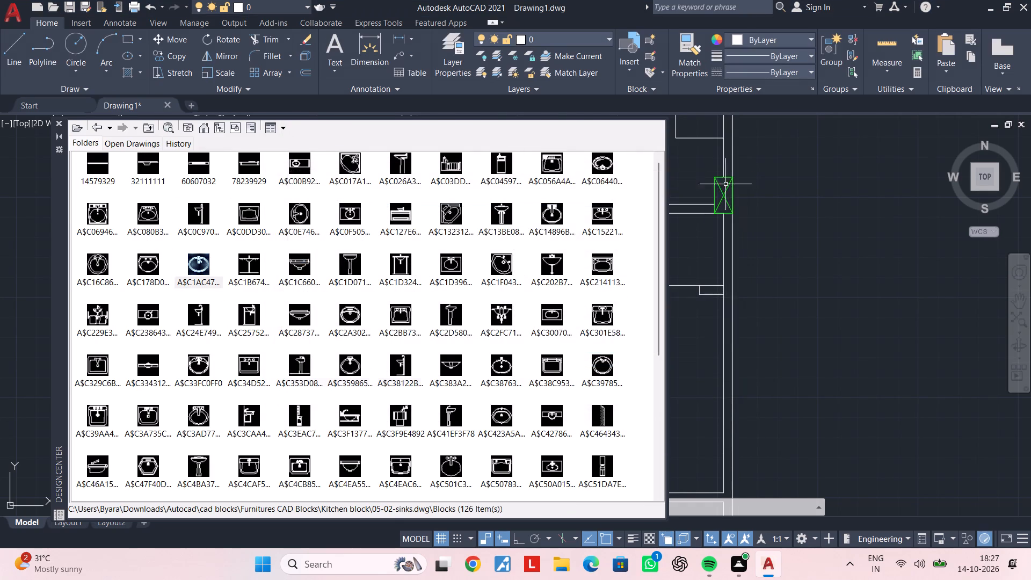
pyautogui.moveTo(197, 259); pyautogui.dragTo(780, 268)
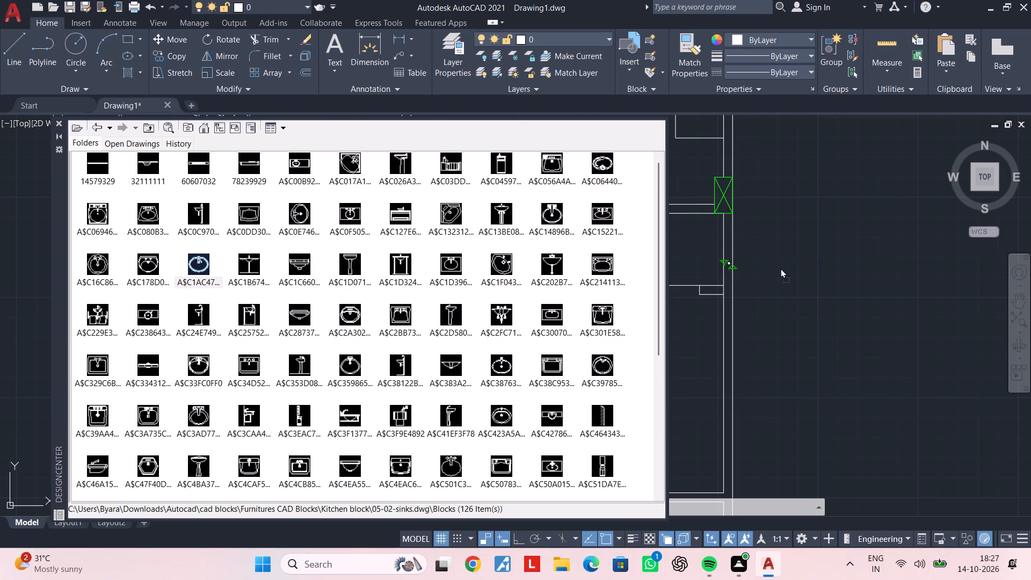
pyautogui.moveTo(780, 268); pyautogui.dragTo(809, 269)
pyautogui.click(59, 123)
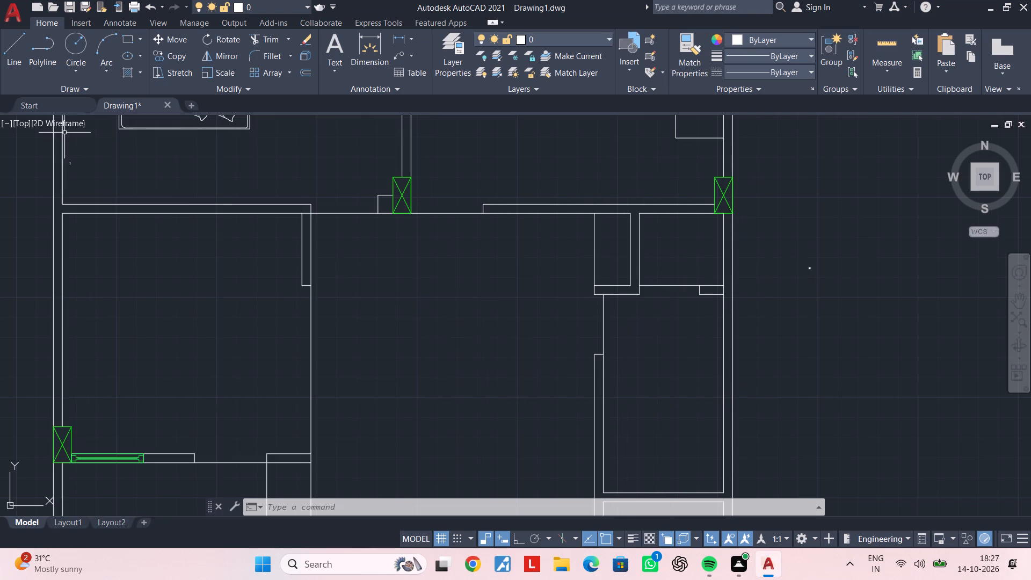
# Rotate the oval basin to 270° with Ortho on, so its faucet faces east.
pyautogui.scroll(6, 795, 271)
pyautogui.scroll(2, 625, 322)
pyautogui.click(823, 226)
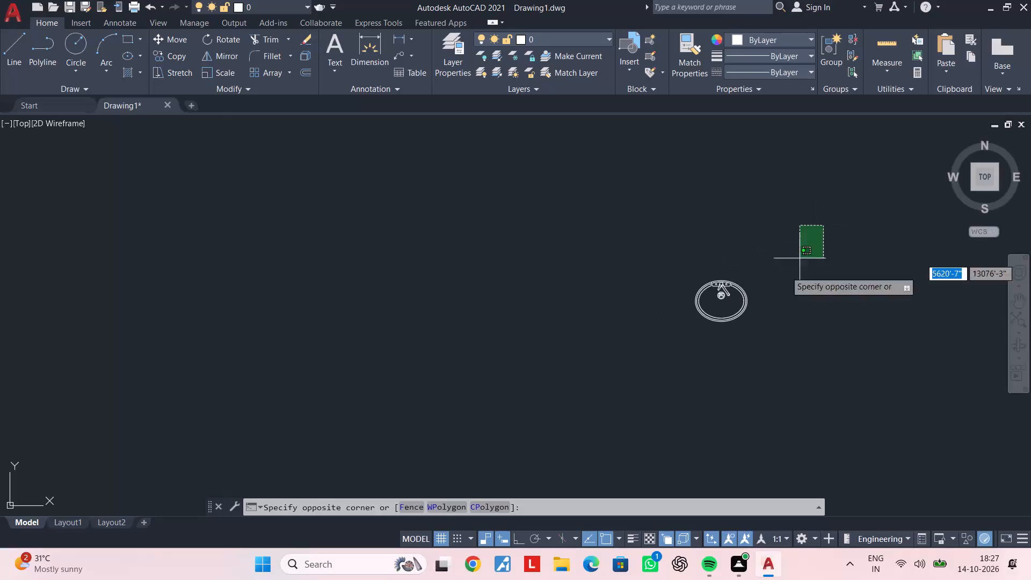
pyautogui.click(638, 364)
pyautogui.press('r')
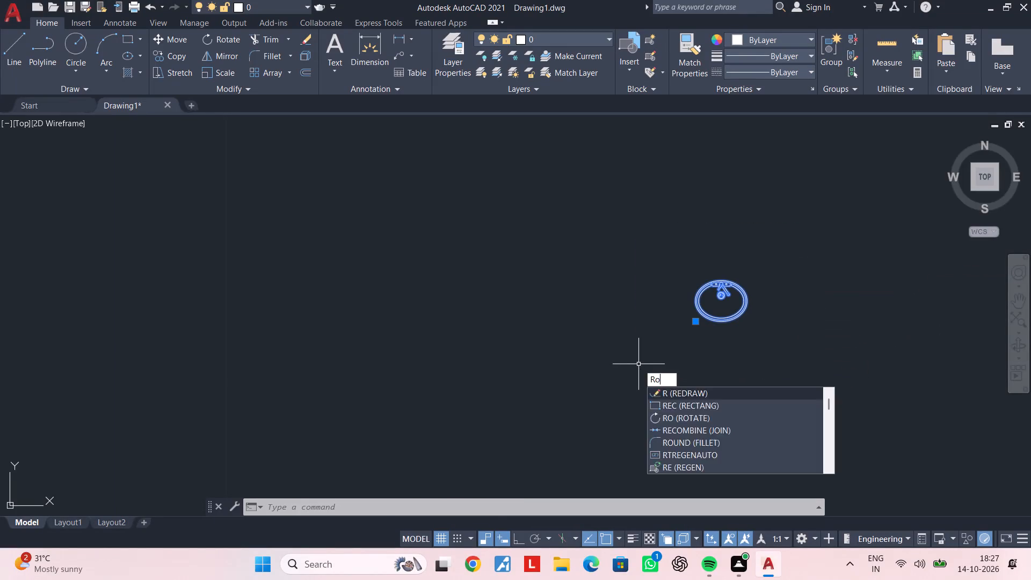
pyautogui.press('o')
pyautogui.press('space')
pyautogui.click(727, 344)
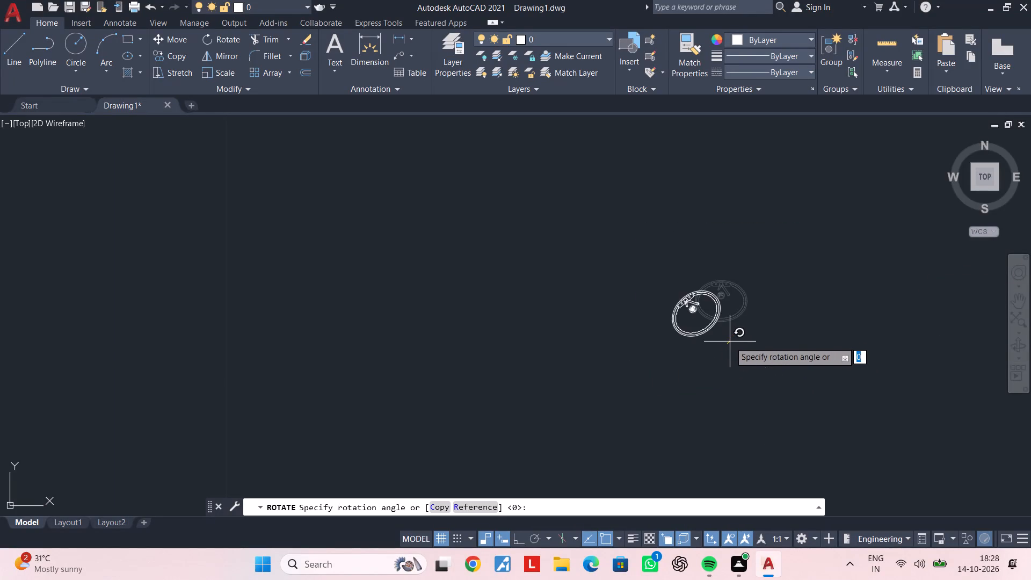
pyautogui.click(515, 545)
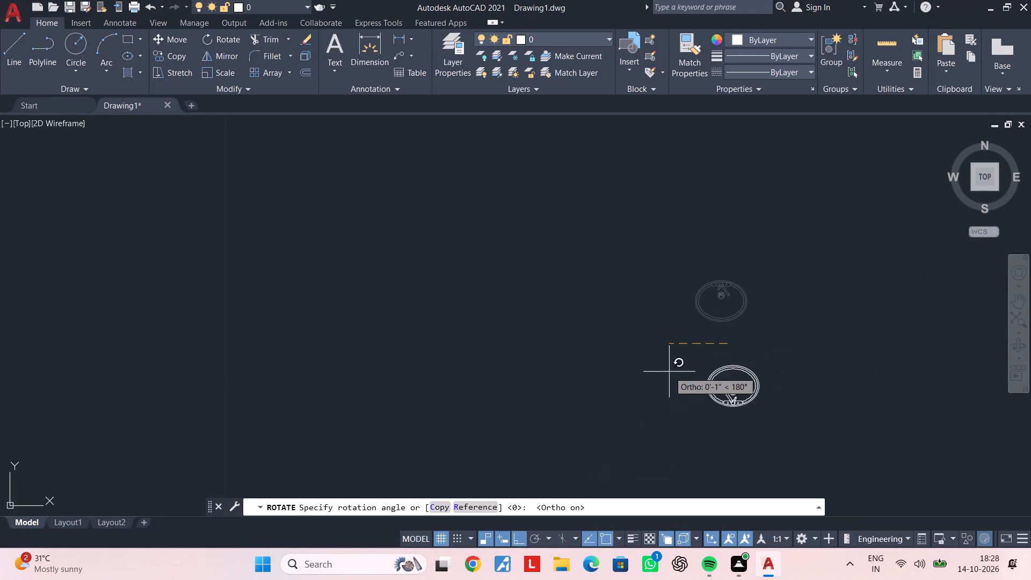
pyautogui.click(711, 439)
pyautogui.moveTo(807, 382); pyautogui.dragTo(749, 408, button='middle')
pyautogui.press('Escape')
# Copy the rotated basin from its faucet edge into the narrow niche just below the kitchen, with Ortho off.
pyautogui.moveTo(779, 301); pyautogui.dragTo(778, 301)
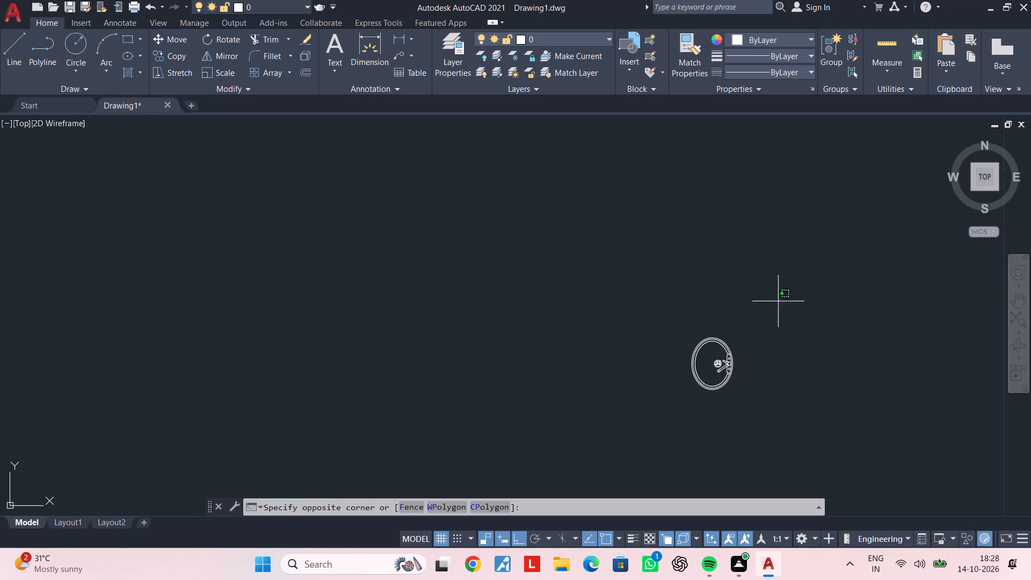
pyautogui.moveTo(778, 301); pyautogui.dragTo(753, 335)
pyautogui.click(658, 430)
pyautogui.press('c')
pyautogui.press('o')
pyautogui.press('space')
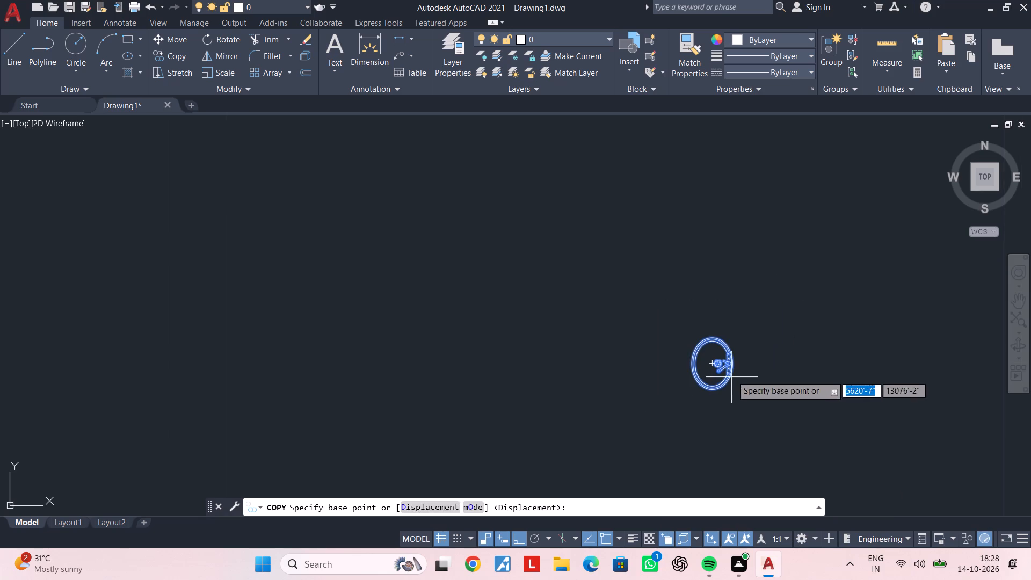
pyautogui.click(731, 364)
pyautogui.scroll(-4, 531, 415)
pyautogui.moveTo(422, 404); pyautogui.dragTo(998, 383, button='middle')
pyautogui.scroll(-3, 669, 383)
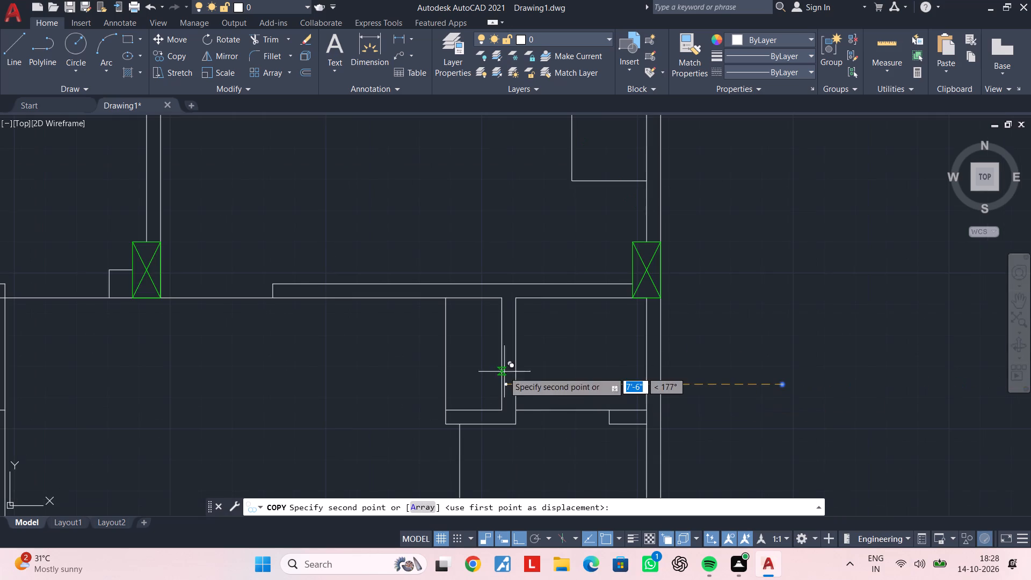
pyautogui.moveTo(532, 369); pyautogui.dragTo(616, 380, button='middle')
pyautogui.scroll(2, 608, 371)
pyautogui.moveTo(573, 367); pyautogui.dragTo(657, 360, button='middle')
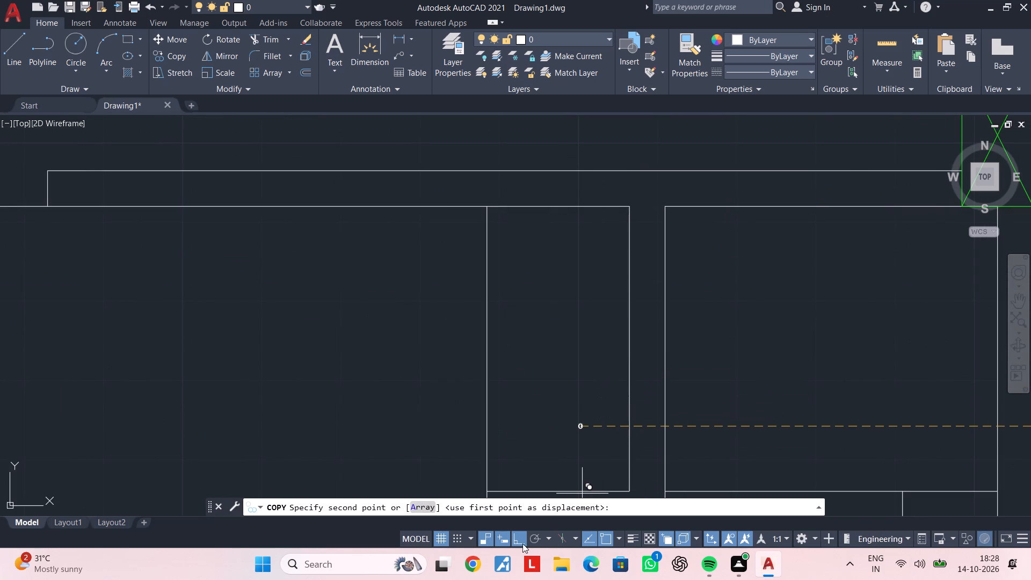
pyautogui.click(522, 540)
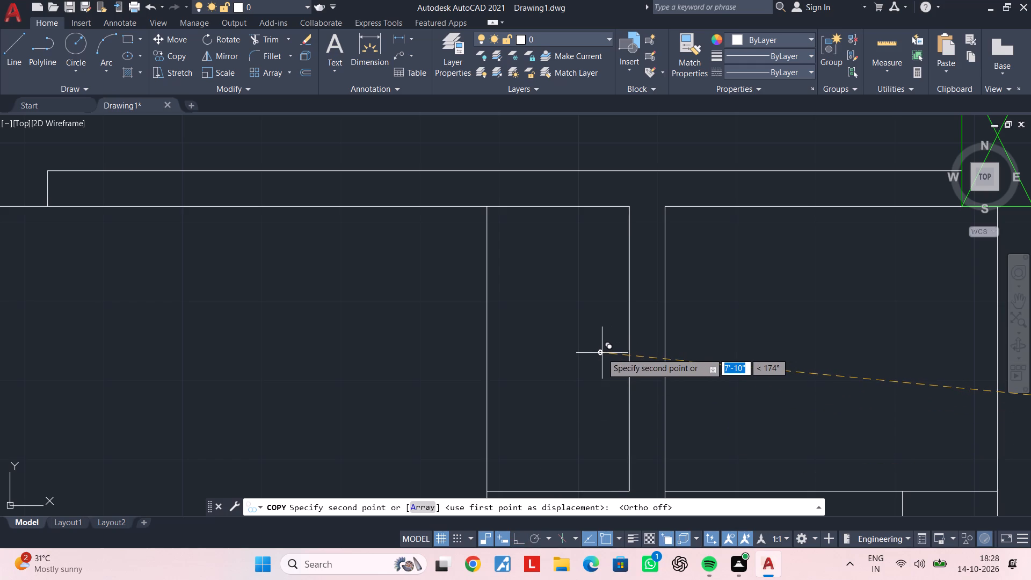
pyautogui.click(602, 353)
pyautogui.press('Escape')
# Scale the tiny basin in the niche up freehand from its faucet edge until it nearly fills the niche width.
pyautogui.scroll(2, 599, 355)
pyautogui.click(636, 329)
pyautogui.click(559, 390)
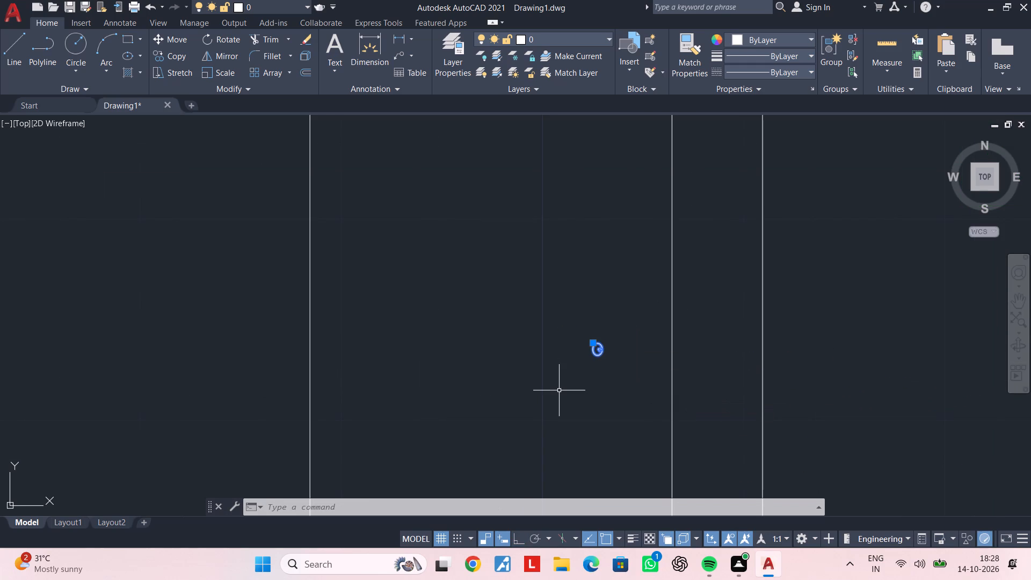
pyautogui.write('sc')
pyautogui.press('space')
pyautogui.scroll(4, 616, 340)
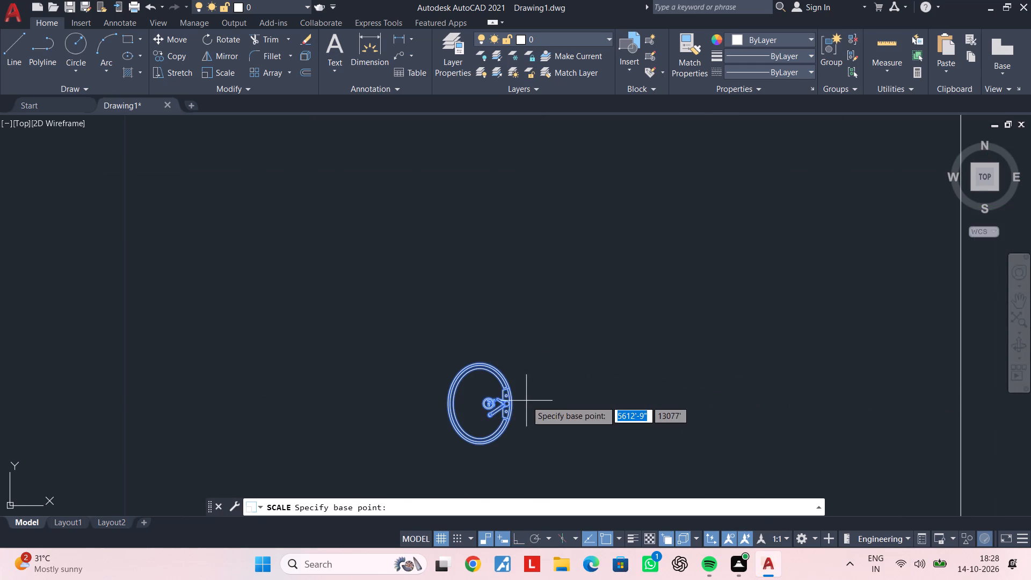
pyautogui.click(515, 410)
pyautogui.moveTo(347, 405); pyautogui.dragTo(676, 342, button='middle')
pyautogui.scroll(-3, 585, 371)
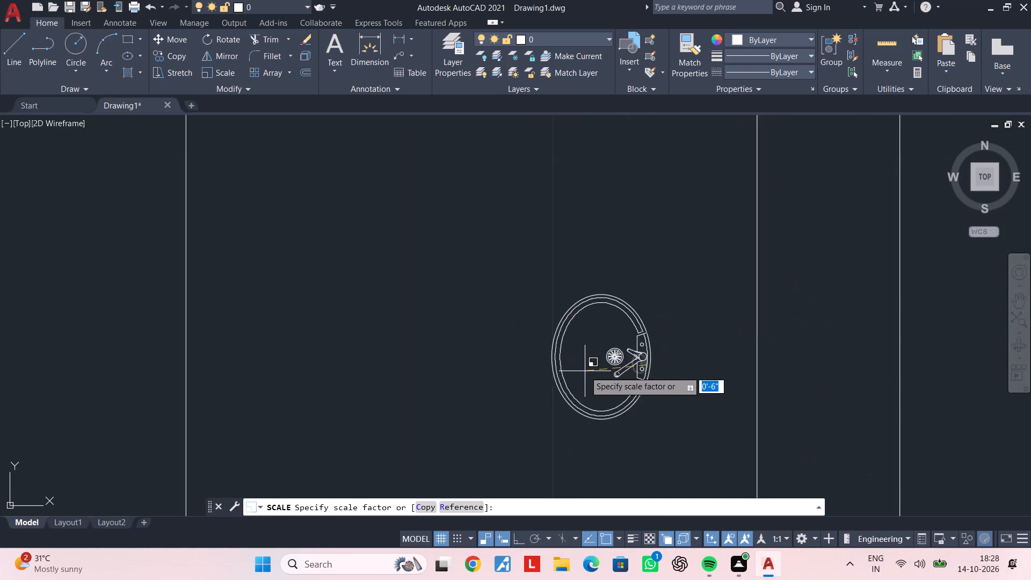
pyautogui.moveTo(587, 371); pyautogui.dragTo(751, 336, button='middle')
pyautogui.scroll(-1, 675, 364)
pyautogui.scroll(-3, 622, 378)
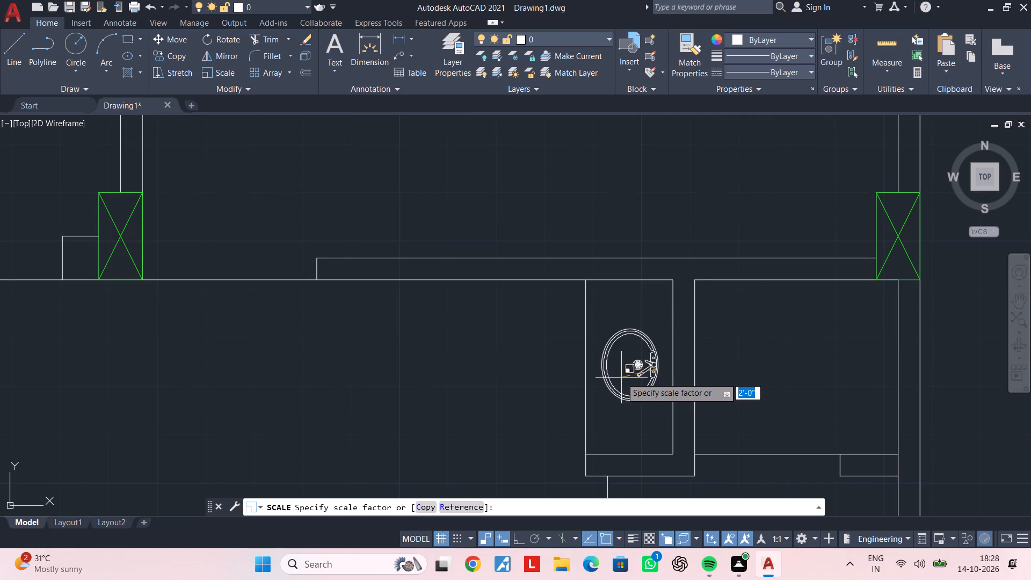
pyautogui.click(614, 380)
pyautogui.press('Escape')
# Move the enlarged basin slightly east so its faucet side sits close to the niche's right wall.
pyautogui.scroll(1, 662, 369)
pyautogui.click(671, 361)
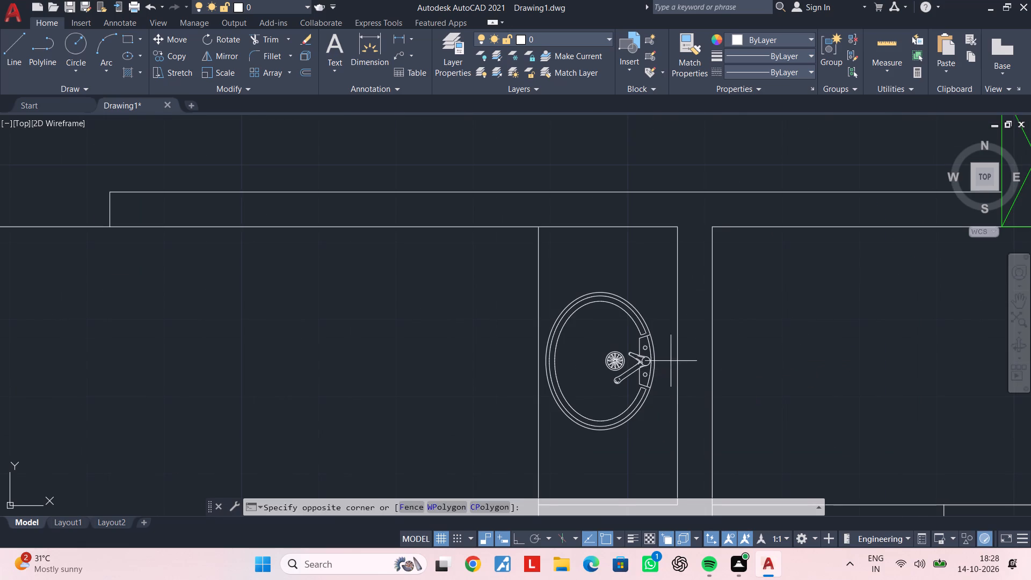
pyautogui.click(622, 383)
pyautogui.press('m')
pyautogui.press('space')
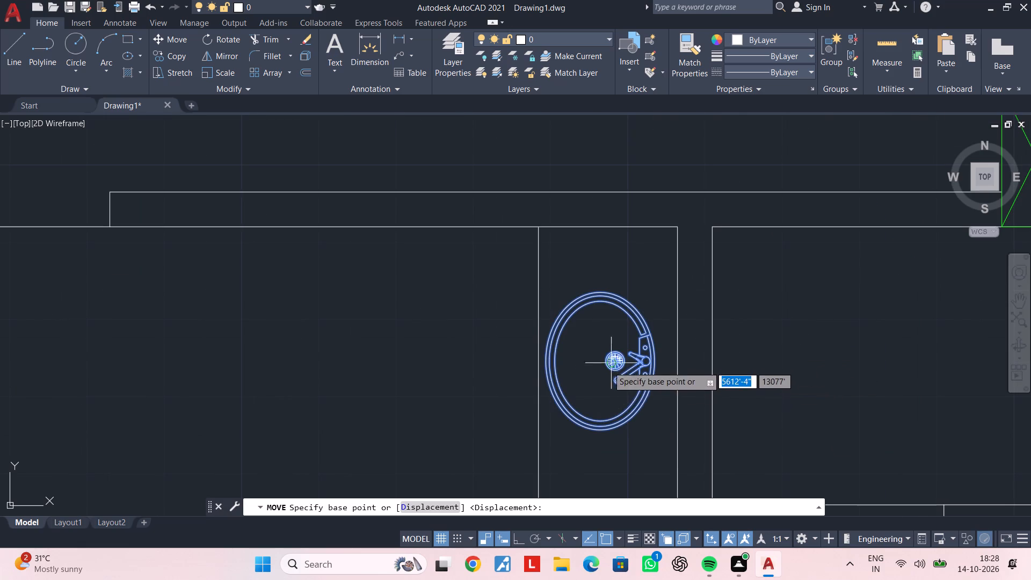
pyautogui.scroll(2, 607, 364)
pyautogui.click(606, 364)
pyautogui.click(648, 361)
pyautogui.scroll(-2, 648, 362)
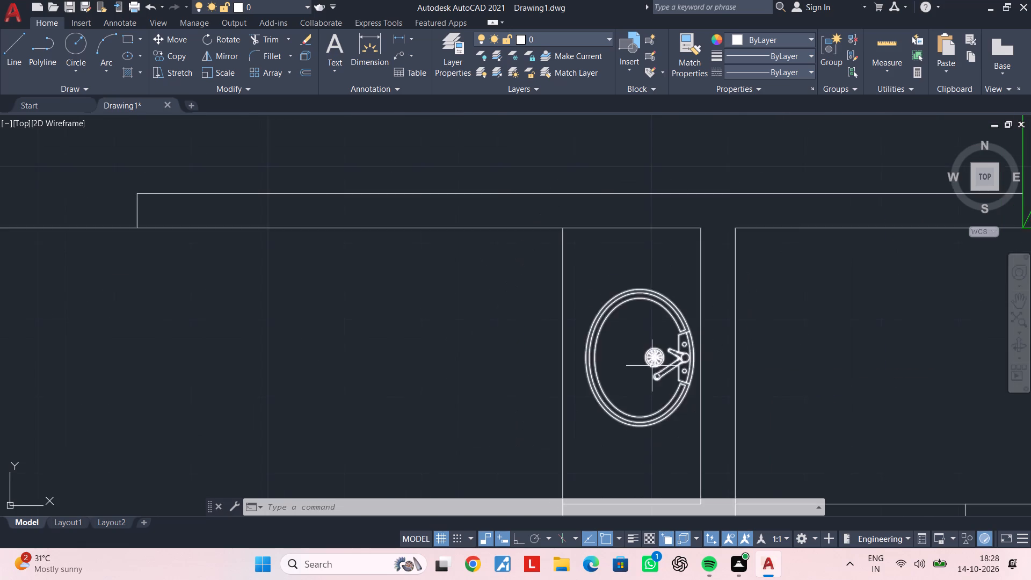
pyautogui.moveTo(653, 366); pyautogui.dragTo(635, 342, button='middle')
pyautogui.press('Escape')
pyautogui.scroll(-2, 641, 354)
pyautogui.moveTo(642, 357); pyautogui.dragTo(599, 318, button='middle')
pyautogui.press('Escape')
pyautogui.press('Escape')
pyautogui.press('Escape')
pyautogui.press('Escape')
pyautogui.press('Escape')
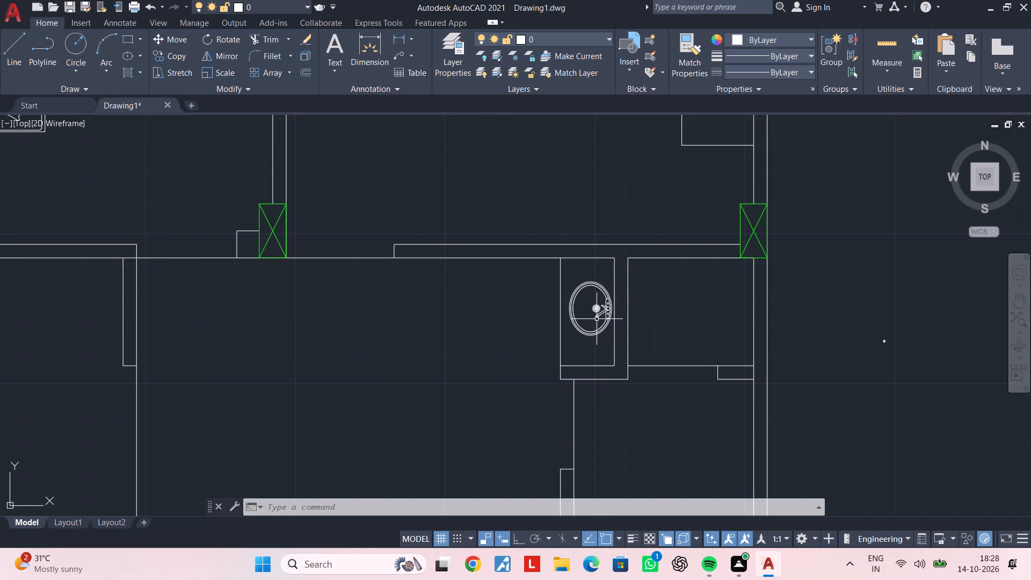
pyautogui.press('Escape')
pyautogui.press('Escape')
pyautogui.press('Escape')
# Copy the niche basin into the lower bathroom, beside the outer wall near the room's bottom corner.
pyautogui.click(598, 324)
pyautogui.click(590, 337)
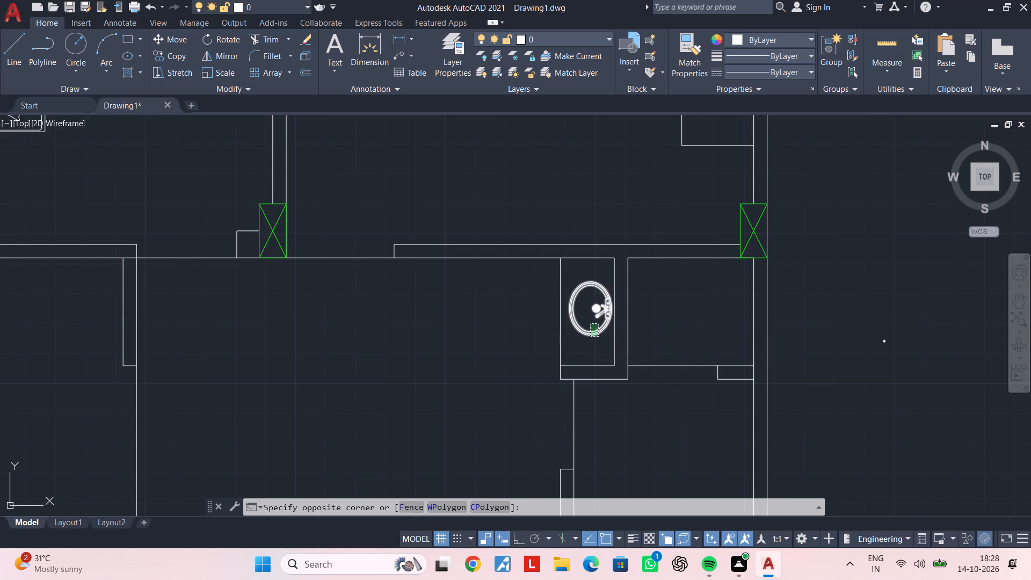
pyautogui.press('c')
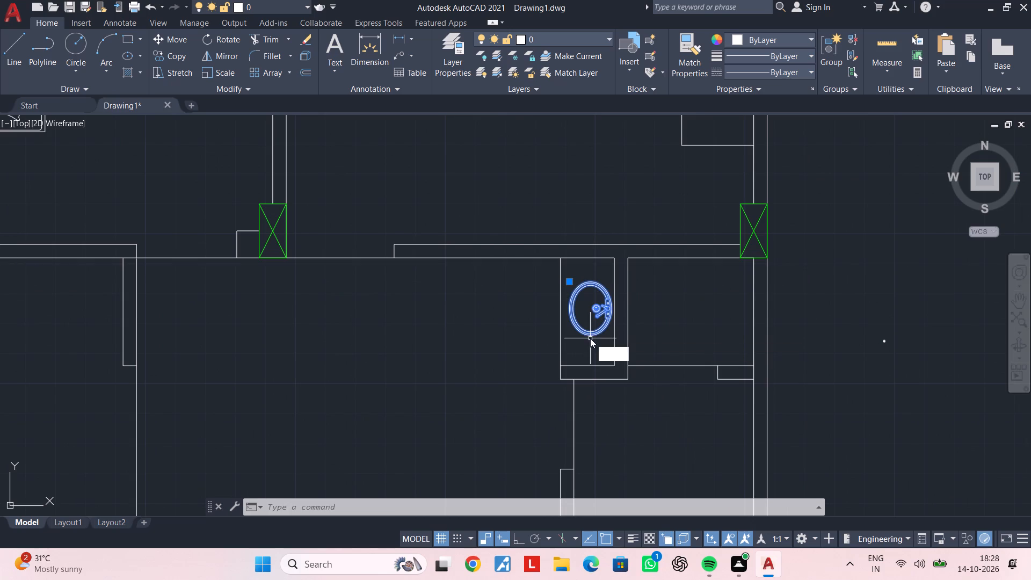
pyautogui.press('o')
pyautogui.press('space')
pyautogui.click(594, 327)
pyautogui.scroll(-2, 674, 400)
pyautogui.moveTo(674, 400); pyautogui.dragTo(617, 270, button='middle')
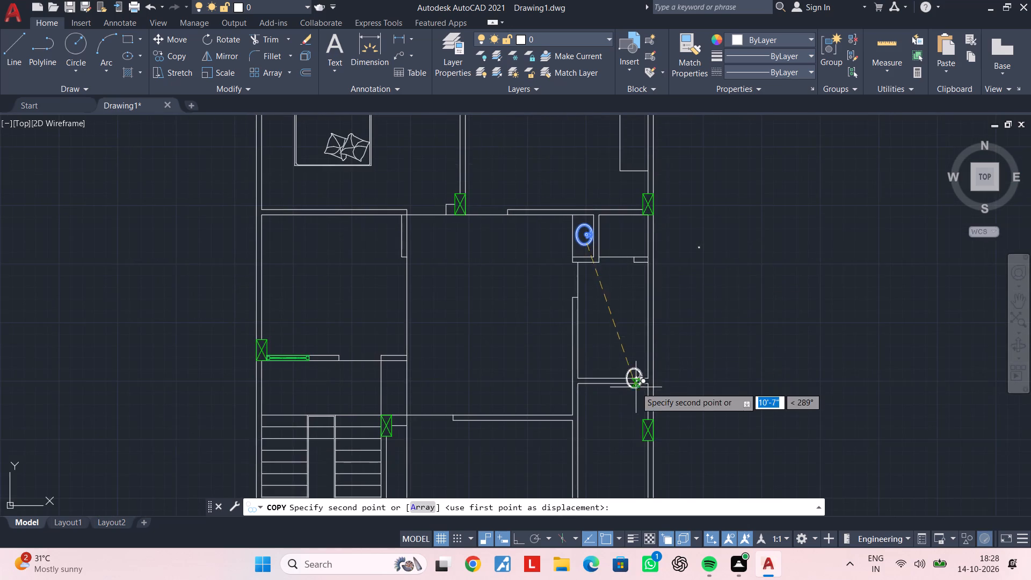
pyautogui.moveTo(636, 379); pyautogui.dragTo(630, 255, button='middle')
pyautogui.scroll(3, 642, 375)
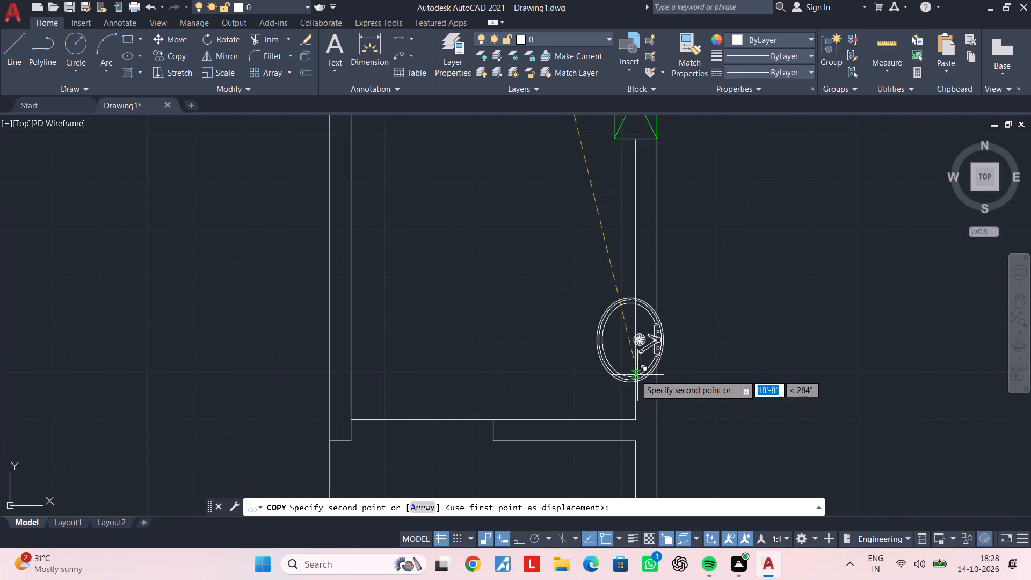
pyautogui.scroll(1, 627, 372)
pyautogui.click(583, 367)
pyautogui.press('Escape')
# Delete the tiny original basin left outside the floor plan.
pyautogui.scroll(-1, 583, 367)
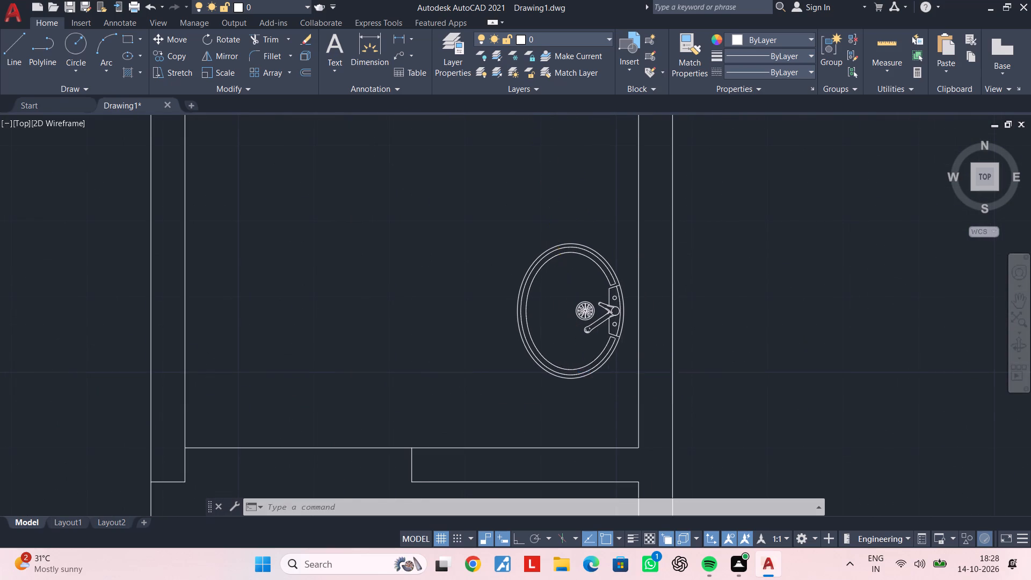
pyautogui.scroll(-2, 583, 367)
pyautogui.moveTo(580, 306); pyautogui.dragTo(571, 417, button='middle')
pyautogui.scroll(-2, 680, 343)
pyautogui.moveTo(679, 344); pyautogui.dragTo(625, 371, button='middle')
pyautogui.moveTo(625, 389); pyautogui.dragTo(631, 374, button='middle')
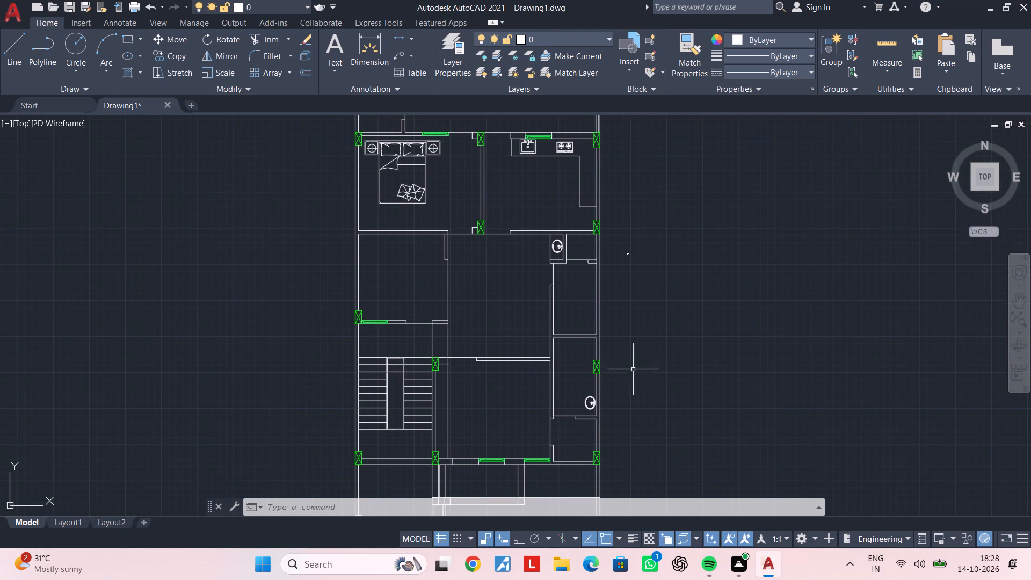
pyautogui.click(644, 223)
pyautogui.click(621, 288)
pyautogui.press('Delete')
# Copy the lower bathroom's basin about 4'-9" east, to the empty area outside the outer wall.
pyautogui.scroll(4, 602, 401)
pyautogui.click(570, 350)
pyautogui.click(498, 401)
pyautogui.press('c')
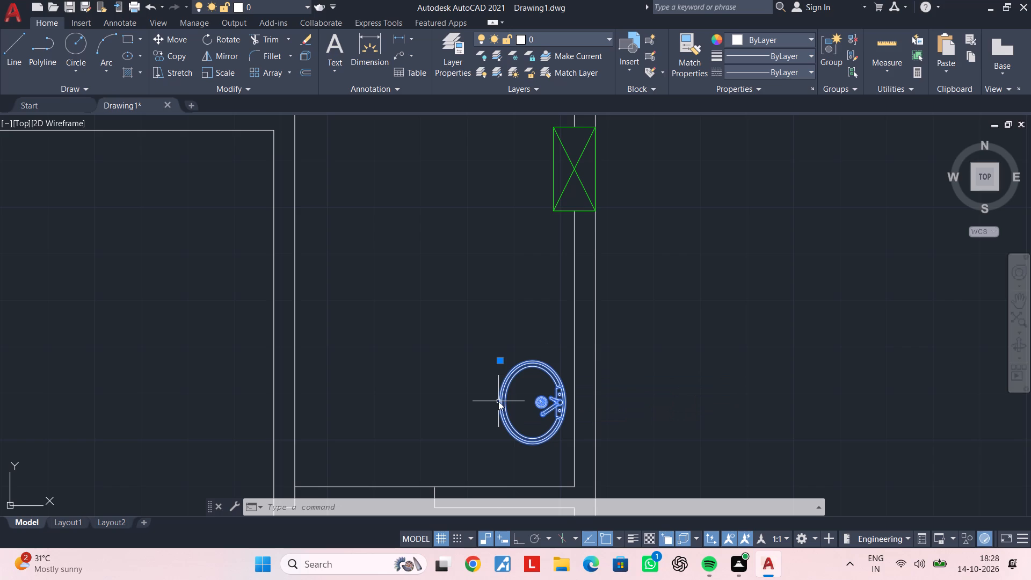
pyautogui.press('o')
pyautogui.press('space')
pyautogui.click(560, 412)
pyautogui.moveTo(751, 380); pyautogui.dragTo(595, 383, button='middle')
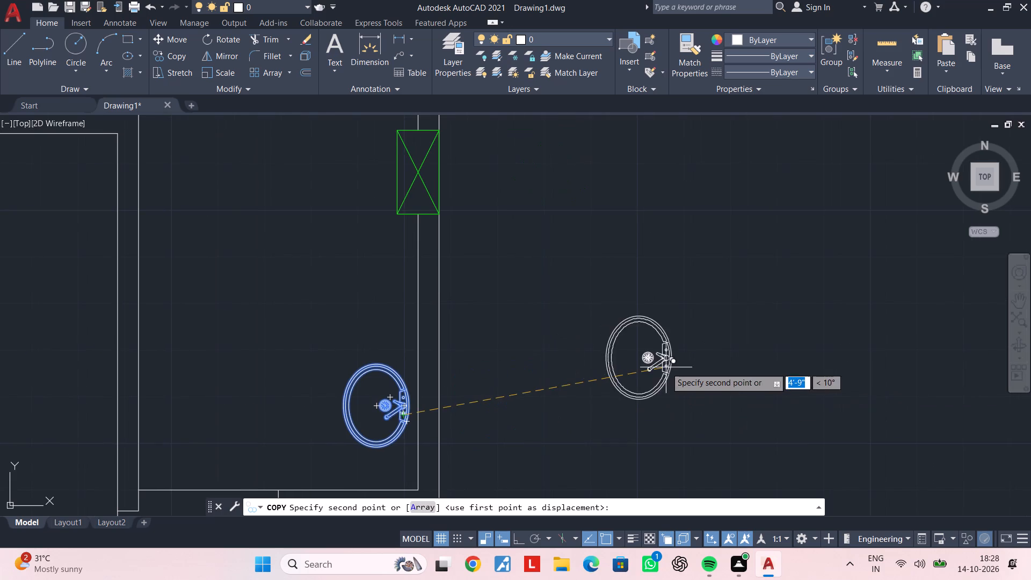
pyautogui.click(666, 367)
pyautogui.press('Escape')
pyautogui.press('Escape')
# Rotate the copied basin outside the outer wall by 270° so its faucet side faces south.
pyautogui.click(513, 537)
pyautogui.click(754, 298)
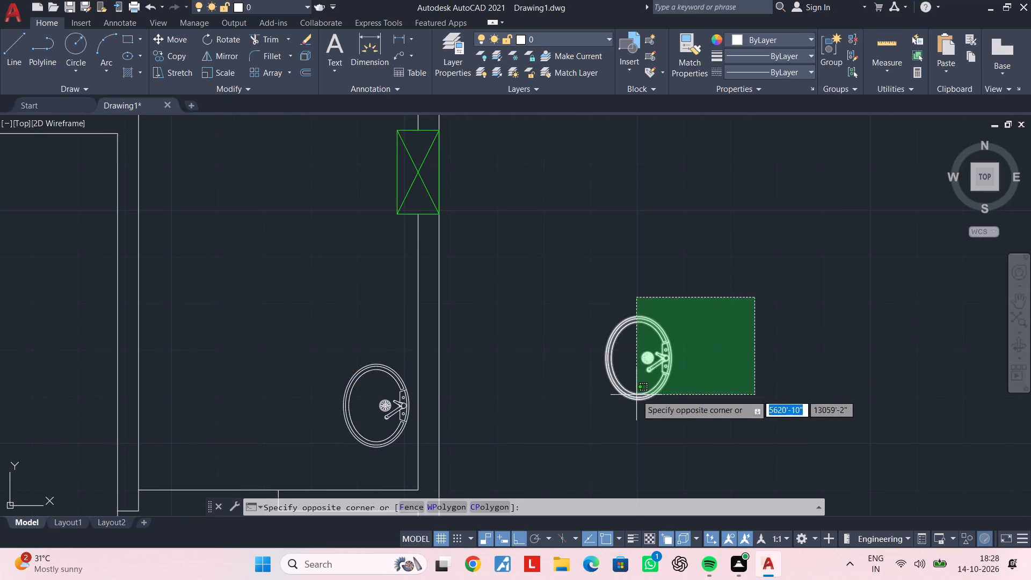
pyautogui.click(595, 425)
pyautogui.write('ro')
pyautogui.press('space')
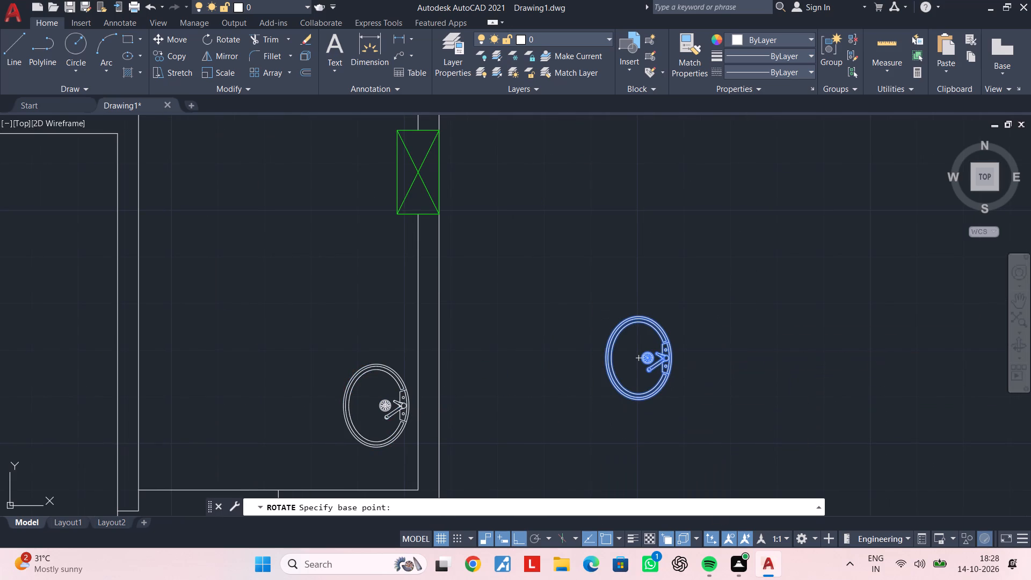
pyautogui.click(717, 344)
pyautogui.click(708, 356)
pyautogui.click(767, 206)
pyautogui.click(634, 342)
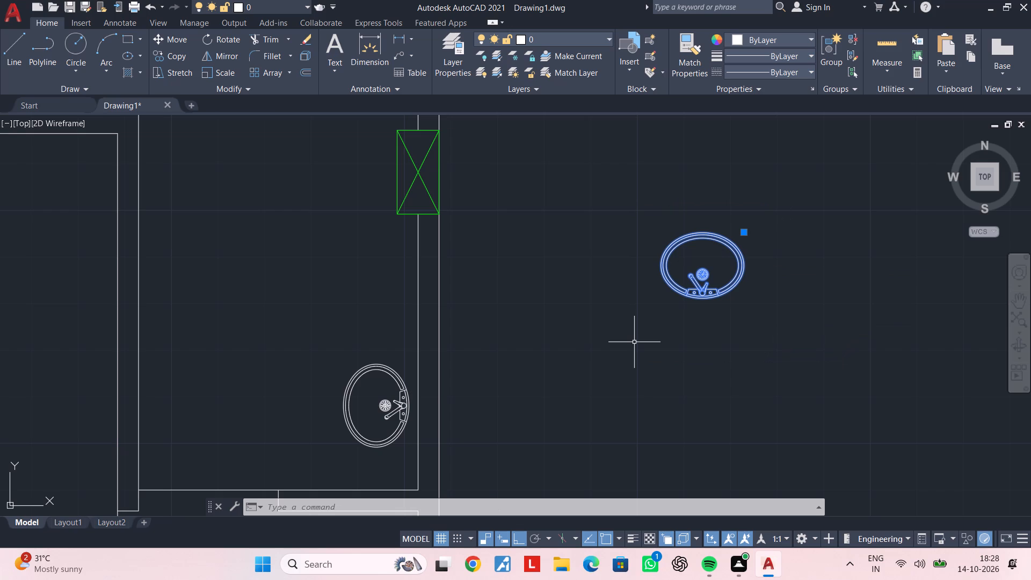
# Copy the rotated basin into the upper bathroom, against its bottom wall near the southwest corner.
pyautogui.press('c')
pyautogui.press('o')
pyautogui.press('space')
pyautogui.click(521, 539)
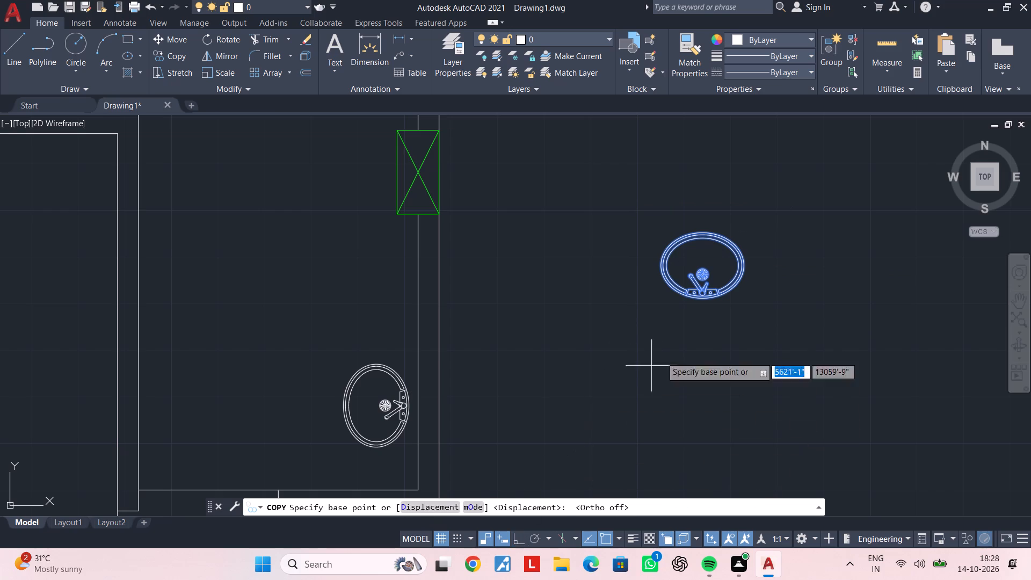
pyautogui.click(712, 265)
pyautogui.scroll(-2, 627, 266)
pyautogui.moveTo(632, 269); pyautogui.dragTo(733, 374, button='middle')
pyautogui.moveTo(604, 247); pyautogui.dragTo(605, 275, button='middle')
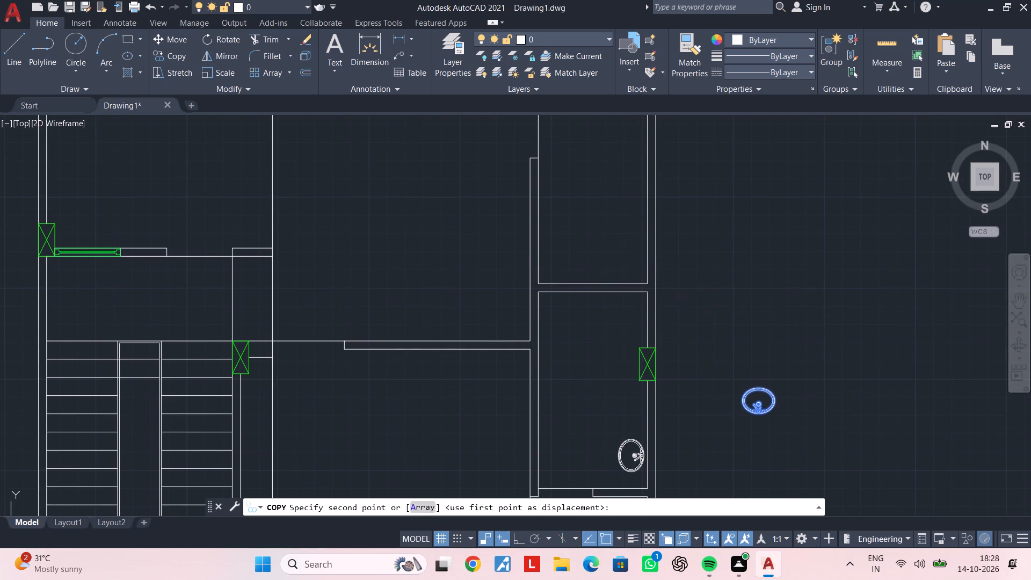
pyautogui.moveTo(573, 267); pyautogui.dragTo(580, 332, button='middle')
pyautogui.scroll(2, 572, 327)
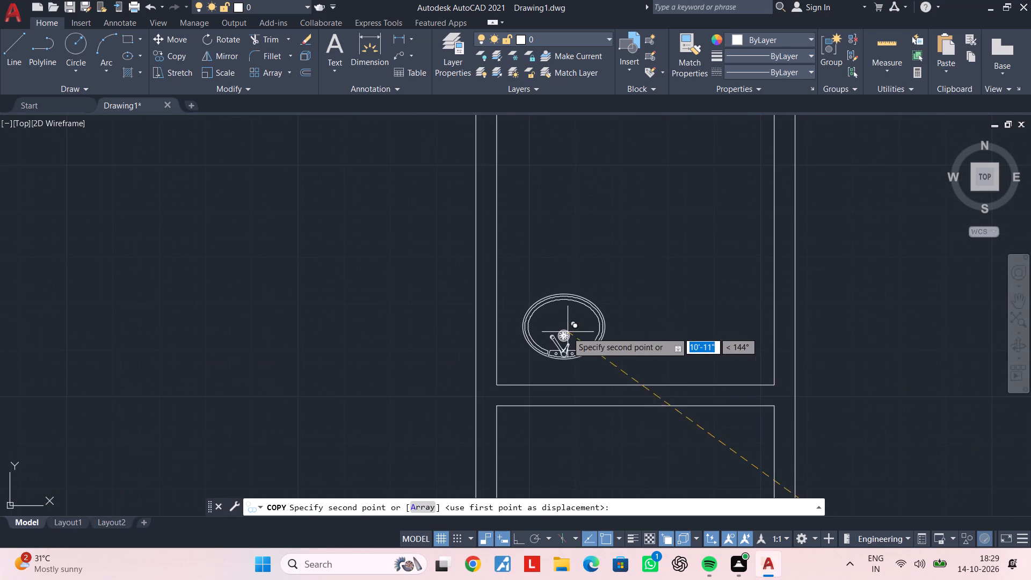
pyautogui.click(562, 347)
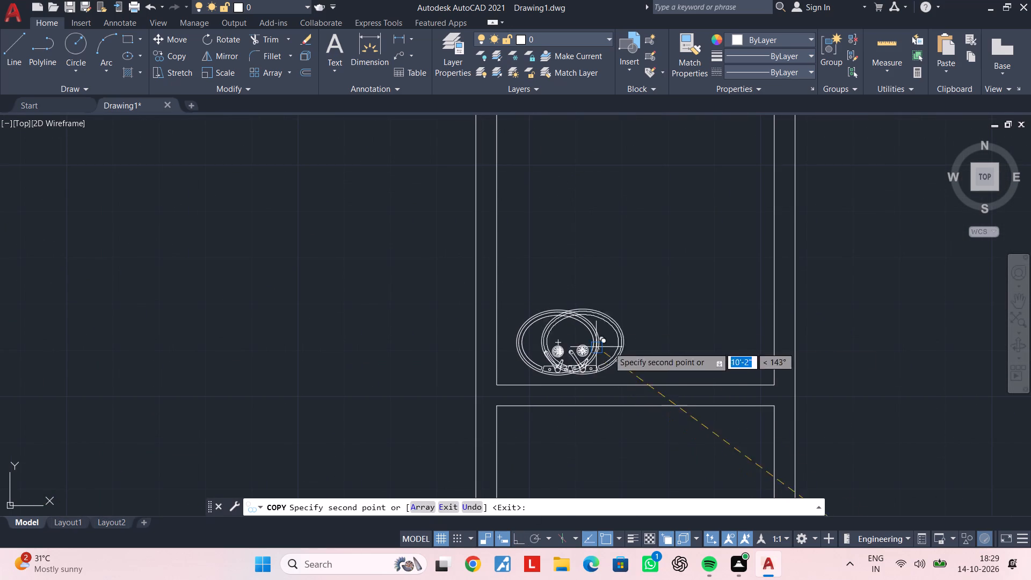
pyautogui.press('Escape')
pyautogui.scroll(-3, 698, 344)
pyautogui.press('Escape')
pyautogui.press('Escape')
pyautogui.moveTo(853, 385); pyautogui.dragTo(783, 288, button='middle')
pyautogui.press('Escape')
pyautogui.press('Escape')
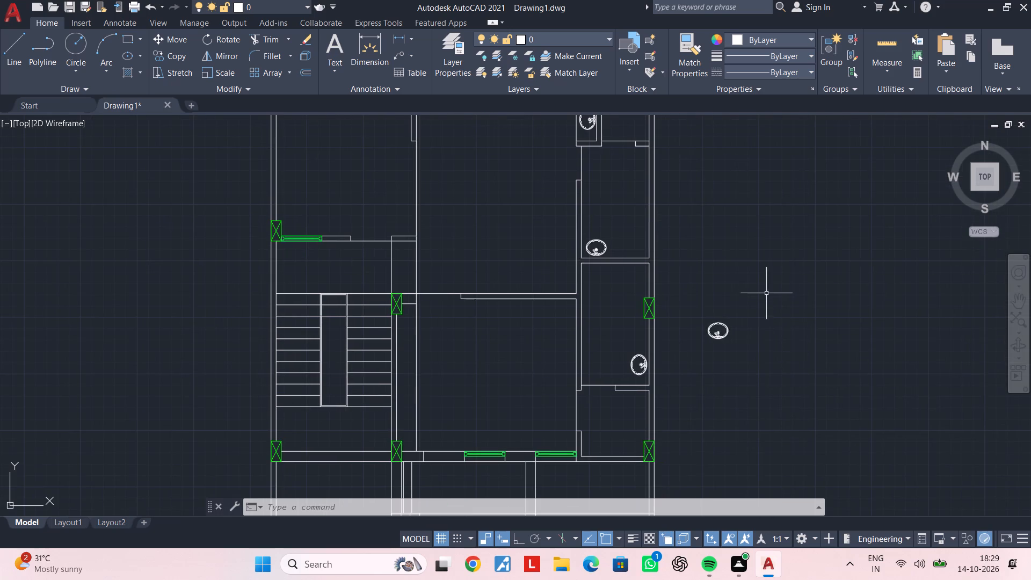
# Delete the rotated basin left outside the outer wall.
pyautogui.click(766, 291)
pyautogui.click(689, 368)
pyautogui.press('Delete')
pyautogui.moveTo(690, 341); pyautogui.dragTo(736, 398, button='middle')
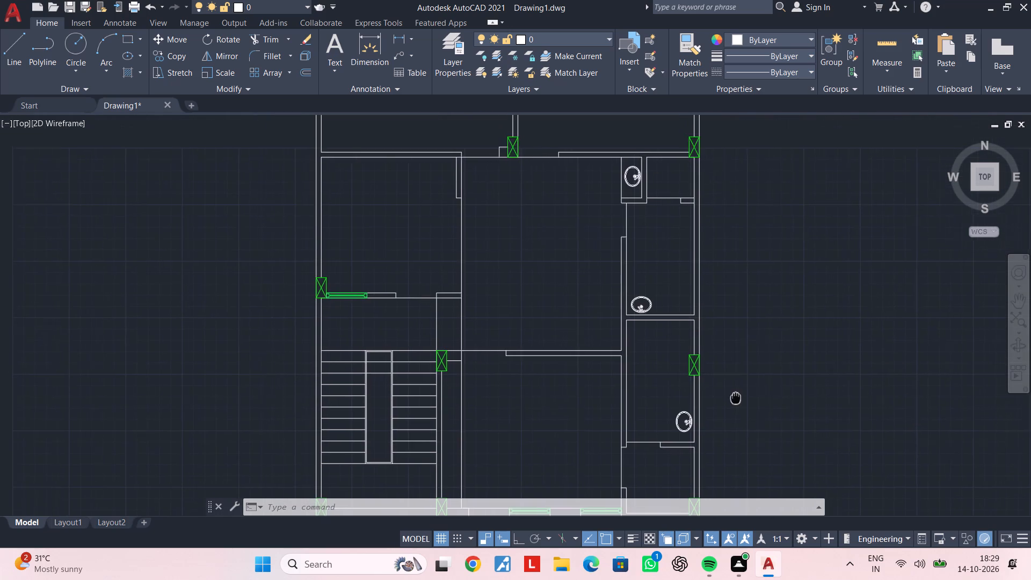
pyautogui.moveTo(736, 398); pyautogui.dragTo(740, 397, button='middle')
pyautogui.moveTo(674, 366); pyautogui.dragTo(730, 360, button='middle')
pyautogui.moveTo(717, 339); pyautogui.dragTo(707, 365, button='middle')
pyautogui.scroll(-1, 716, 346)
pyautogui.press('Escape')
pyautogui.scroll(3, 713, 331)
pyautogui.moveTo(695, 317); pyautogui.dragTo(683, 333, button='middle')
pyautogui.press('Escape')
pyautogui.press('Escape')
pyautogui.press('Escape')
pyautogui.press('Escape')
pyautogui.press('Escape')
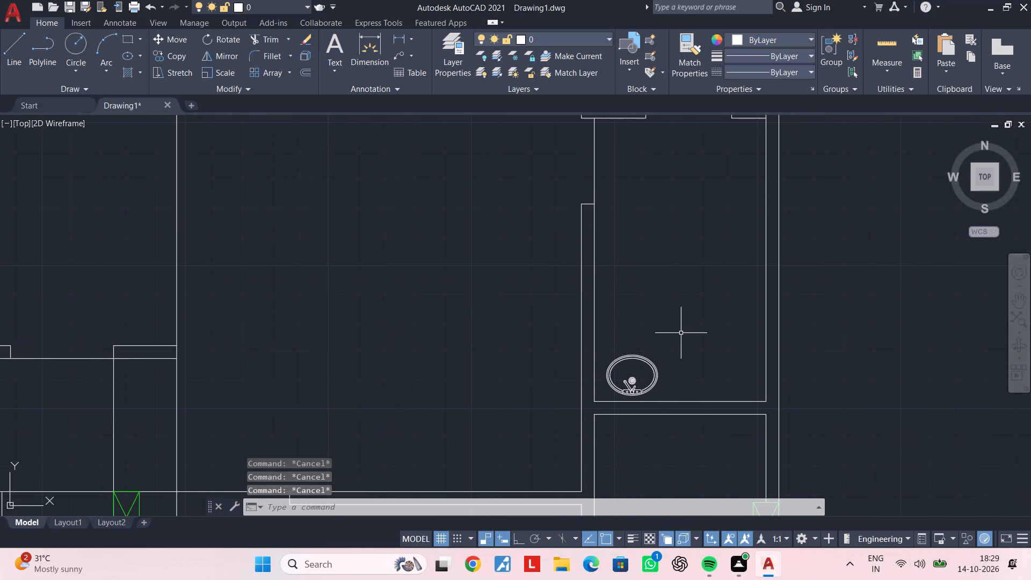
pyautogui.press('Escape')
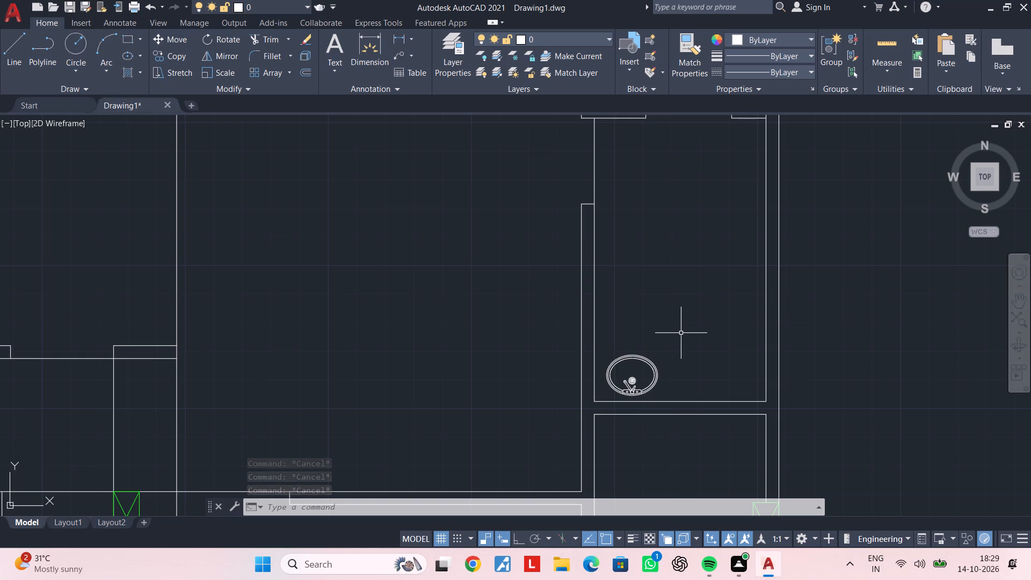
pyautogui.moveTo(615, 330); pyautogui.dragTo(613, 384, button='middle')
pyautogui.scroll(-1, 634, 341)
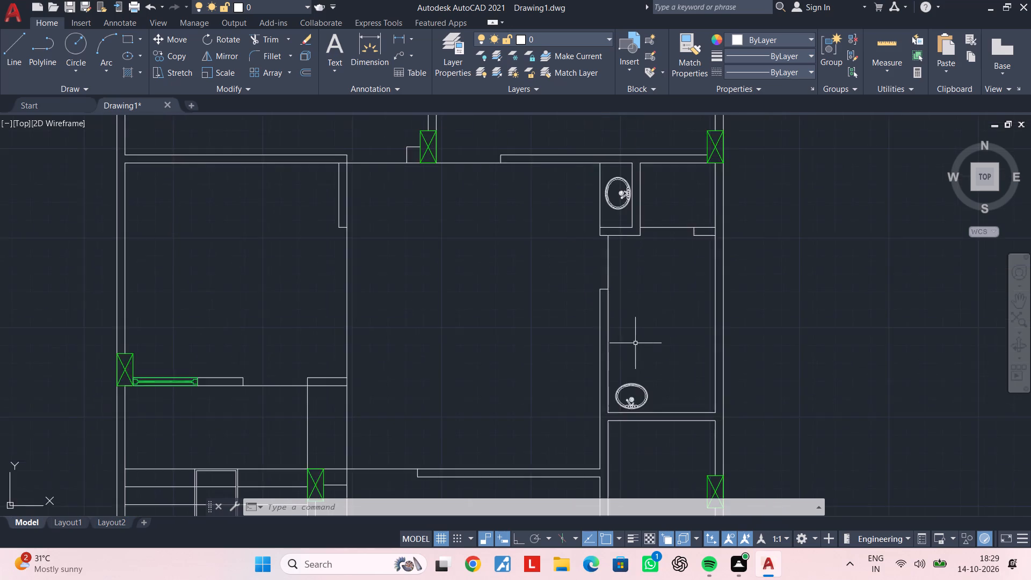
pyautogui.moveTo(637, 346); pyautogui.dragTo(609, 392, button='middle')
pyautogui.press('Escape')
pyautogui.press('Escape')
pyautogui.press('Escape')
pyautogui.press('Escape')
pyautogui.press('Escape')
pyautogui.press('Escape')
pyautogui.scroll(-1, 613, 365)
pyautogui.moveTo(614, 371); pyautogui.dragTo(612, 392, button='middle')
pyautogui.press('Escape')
# Load the blocks of the 05-01-WC drawing from the Bathroom block folder into DesignCenter.
pyautogui.write('ad')
pyautogui.write('c')
pyautogui.press('space')
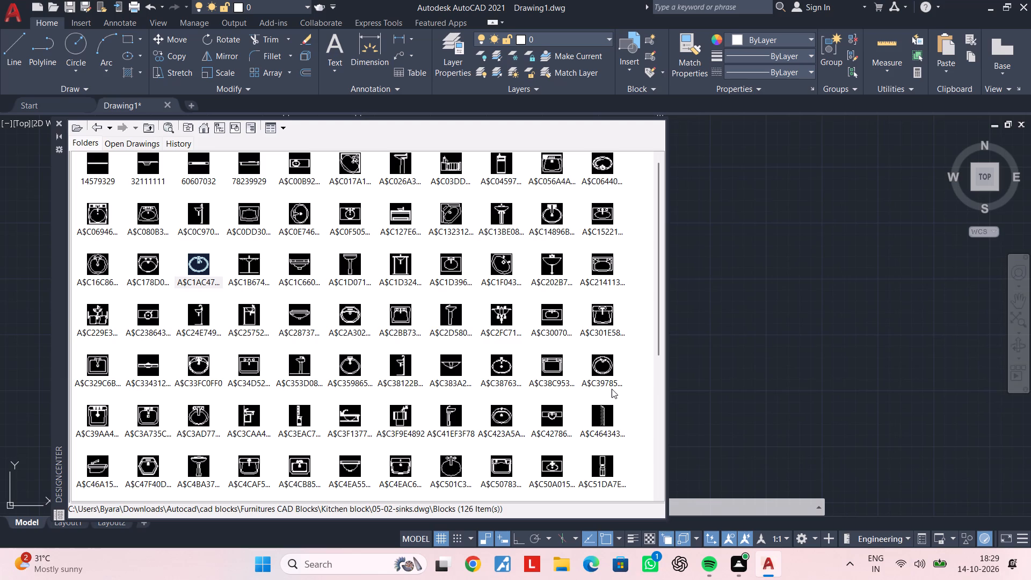
pyautogui.click(74, 124)
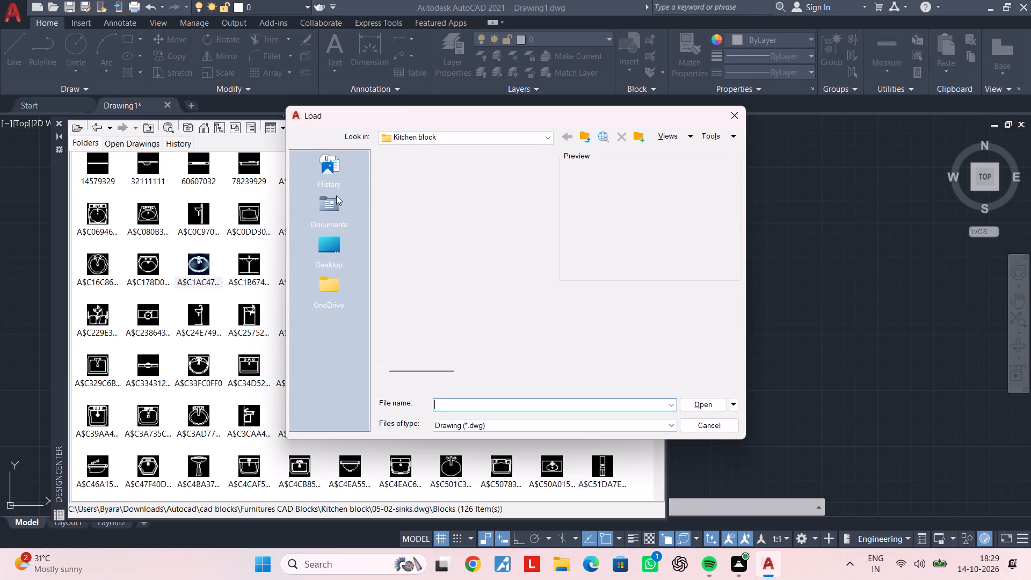
pyautogui.click(434, 137)
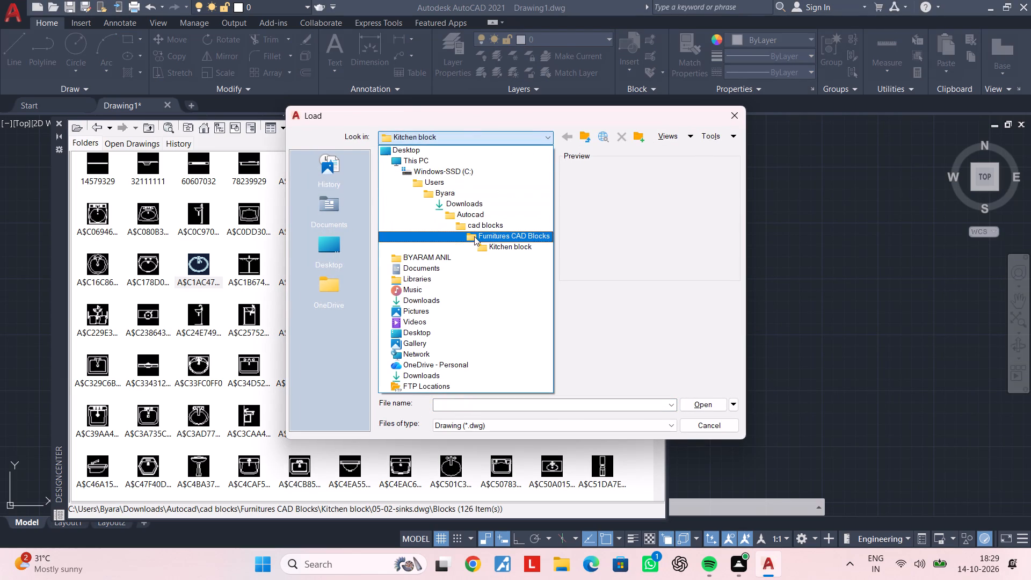
pyautogui.doubleClick(474, 236)
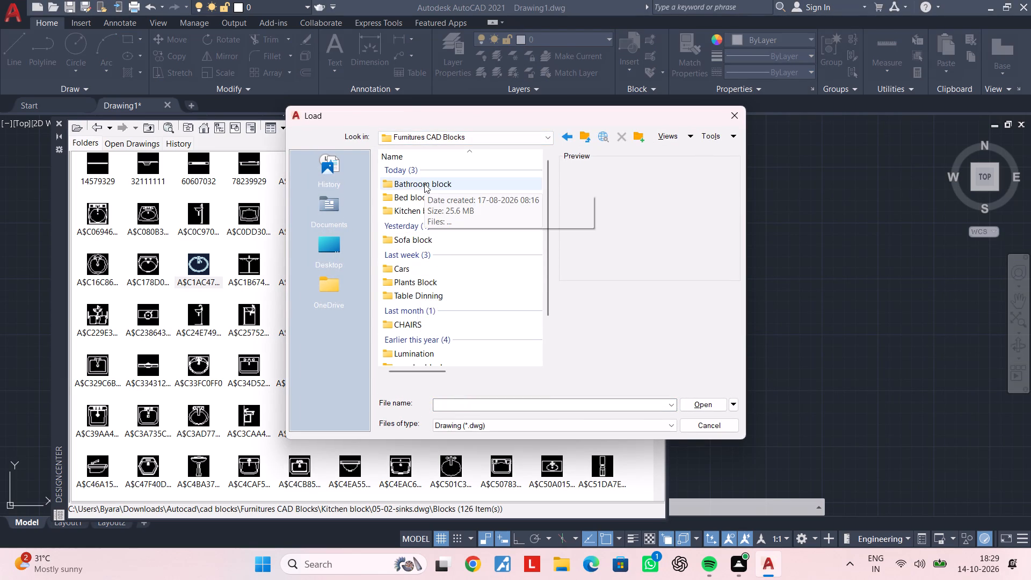
pyautogui.scroll(-1, 421, 305)
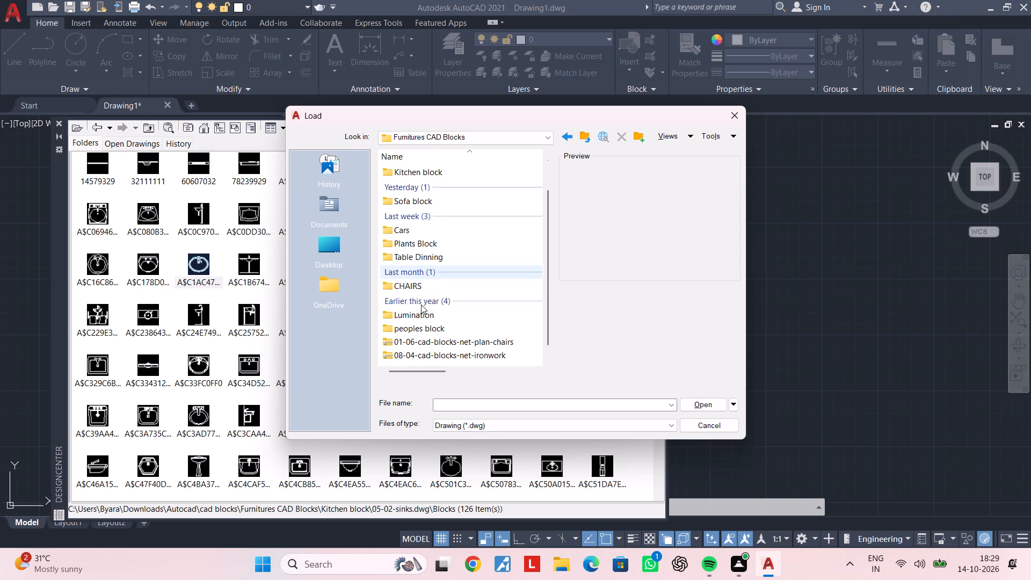
pyautogui.scroll(1, 421, 228)
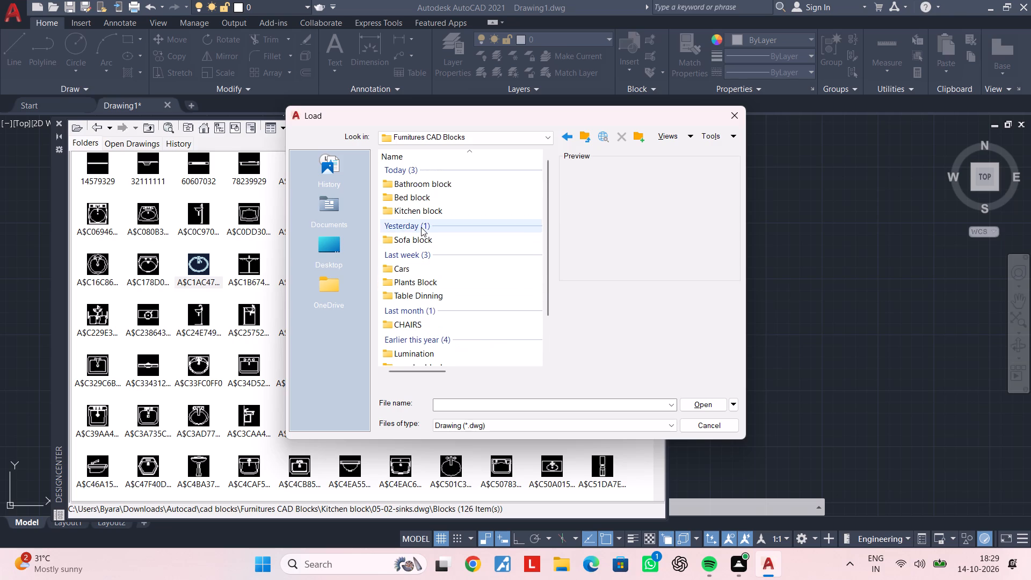
pyautogui.scroll(2, 421, 227)
pyautogui.doubleClick(421, 189)
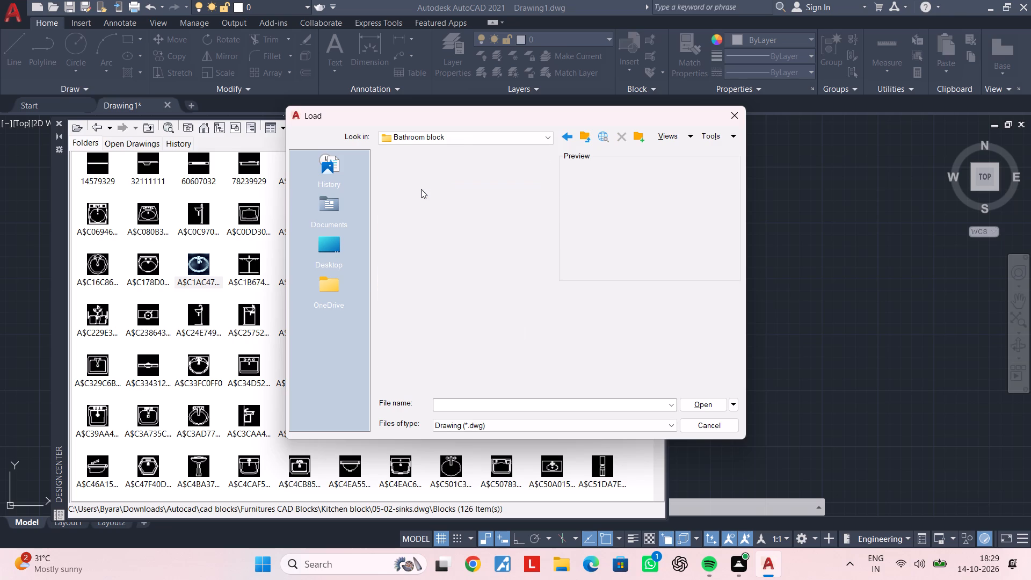
pyautogui.click(422, 188)
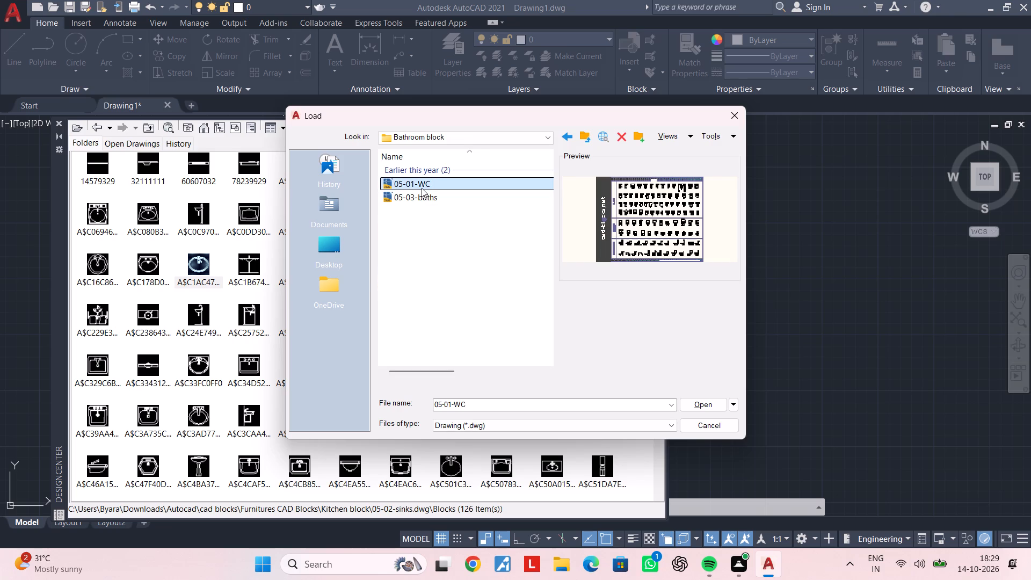
pyautogui.click(422, 201)
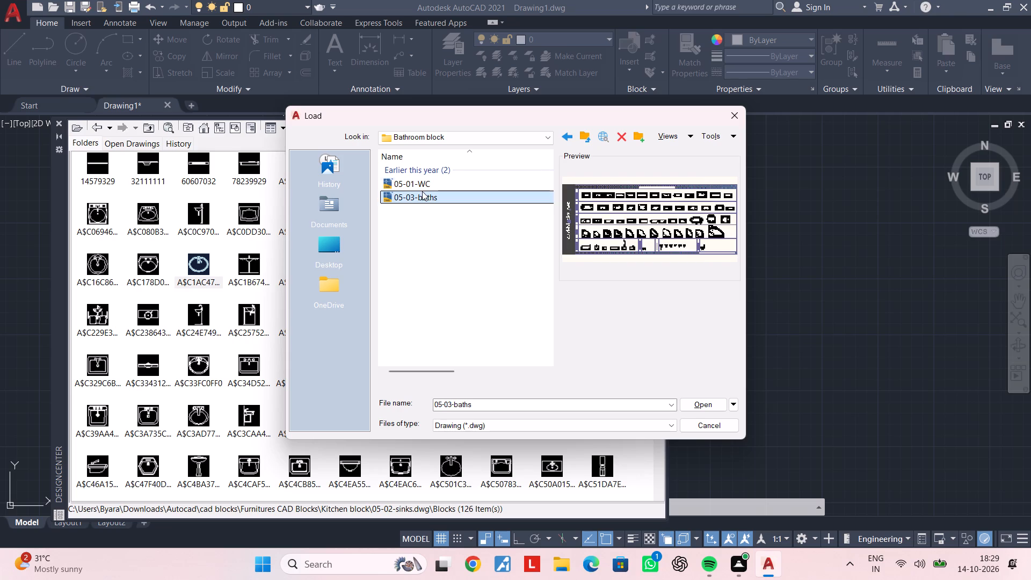
pyautogui.doubleClick(422, 187)
pyautogui.doubleClick(100, 178)
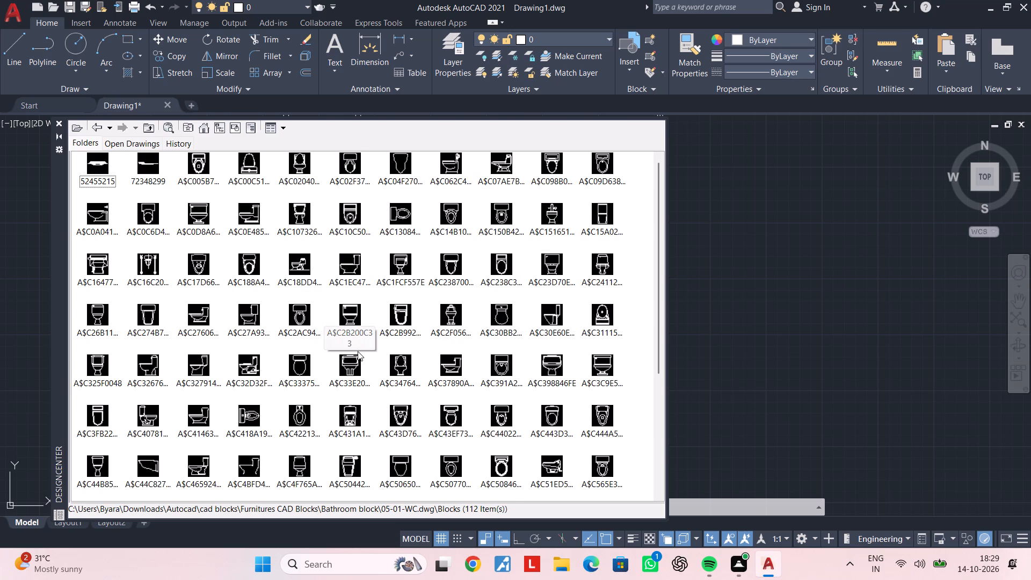
# Browse the WC blocks and preview A$C188A4A68, A$C14B10863 and A$C09D638C3 without inserting them.
pyautogui.scroll(-4, 355, 360)
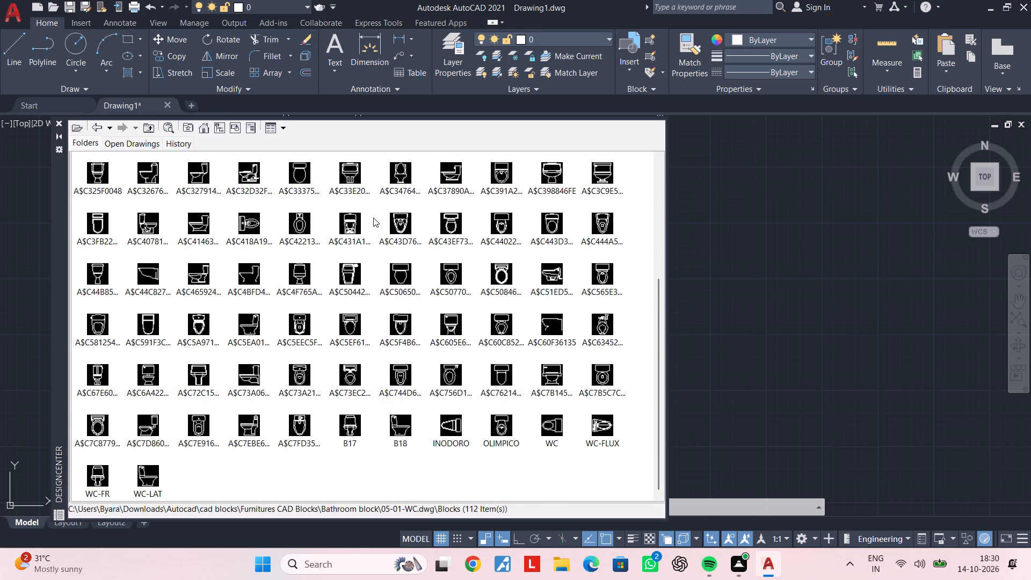
pyautogui.scroll(2, 373, 217)
pyautogui.scroll(1, 296, 301)
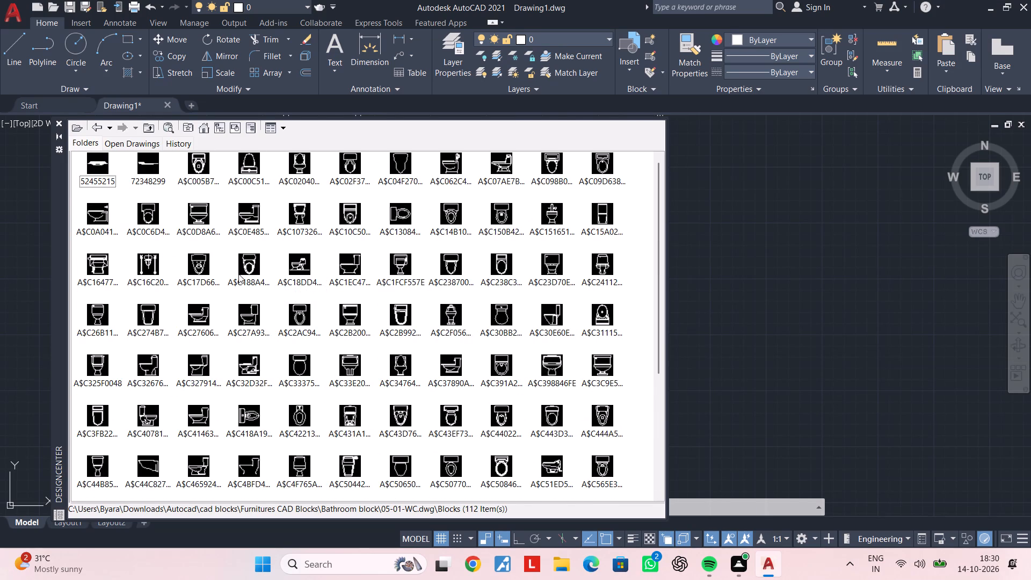
pyautogui.doubleClick(249, 265)
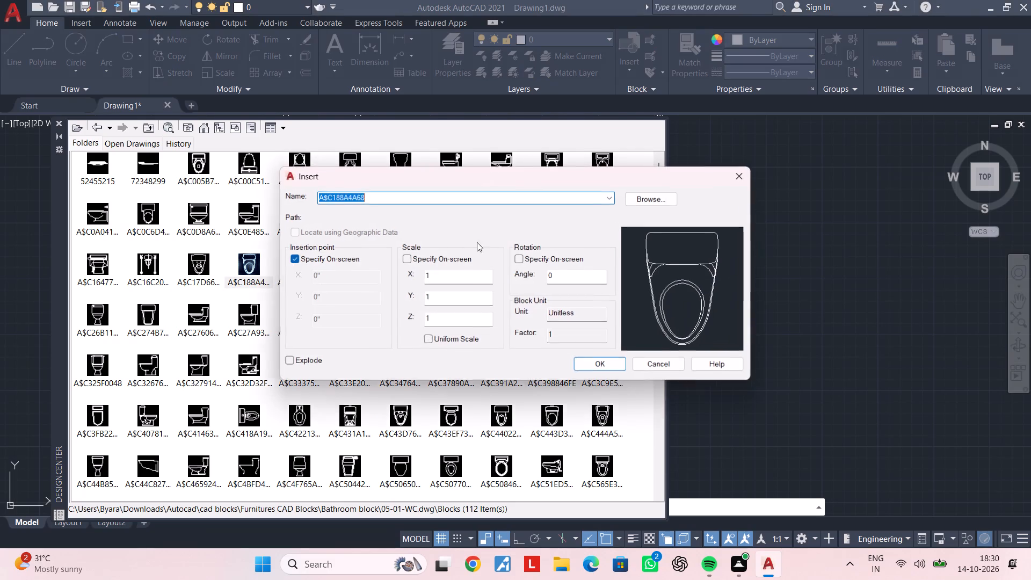
pyautogui.click(737, 176)
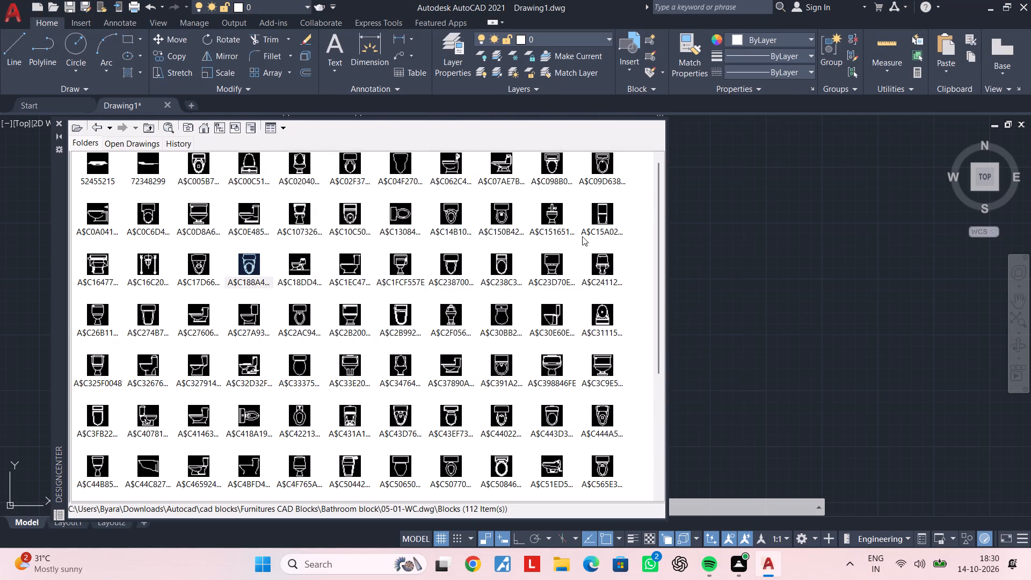
pyautogui.doubleClick(450, 216)
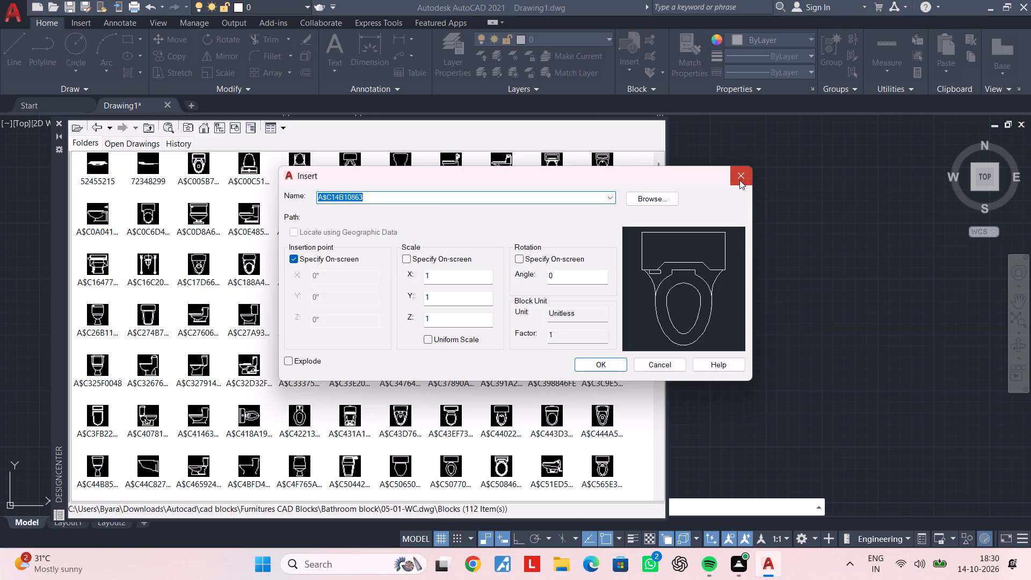
pyautogui.click(739, 180)
pyautogui.scroll(3, 534, 180)
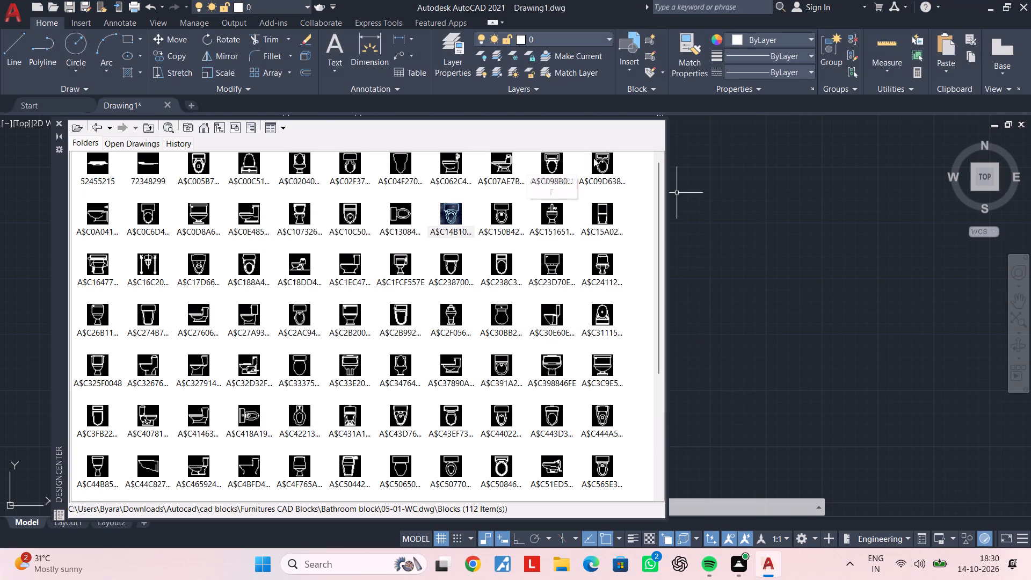
pyautogui.doubleClick(608, 165)
pyautogui.click(748, 176)
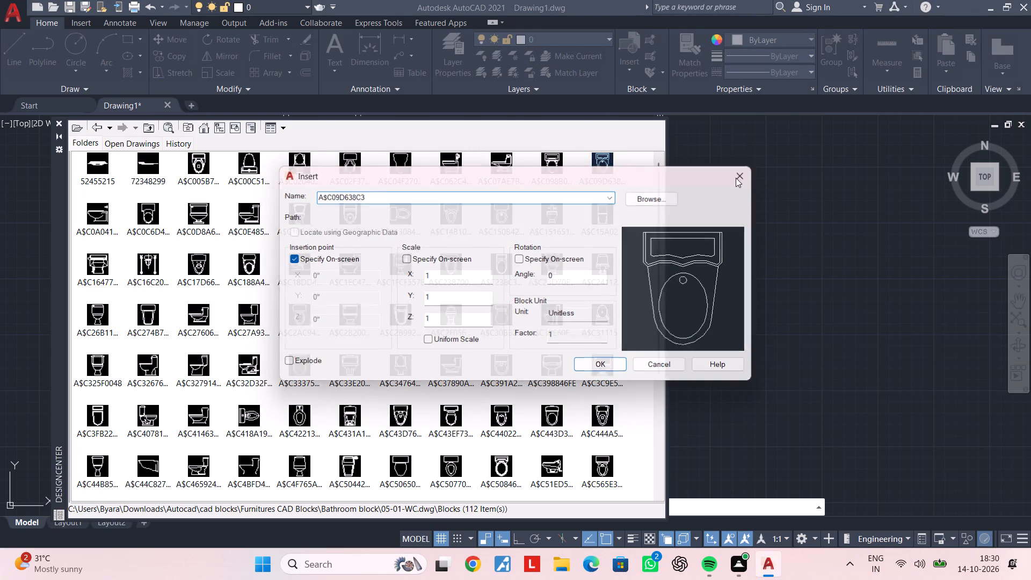
# Insert toilet block A$C09D638C3 in the empty area east of the kitchen's outer wall and close DesignCenter.
pyautogui.moveTo(603, 165); pyautogui.dragTo(743, 249)
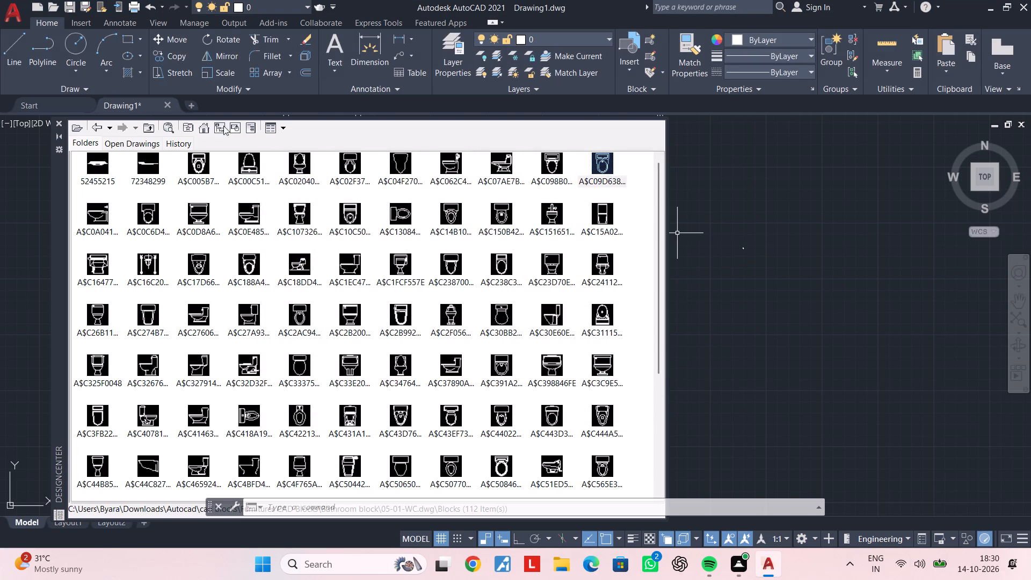
pyautogui.click(60, 123)
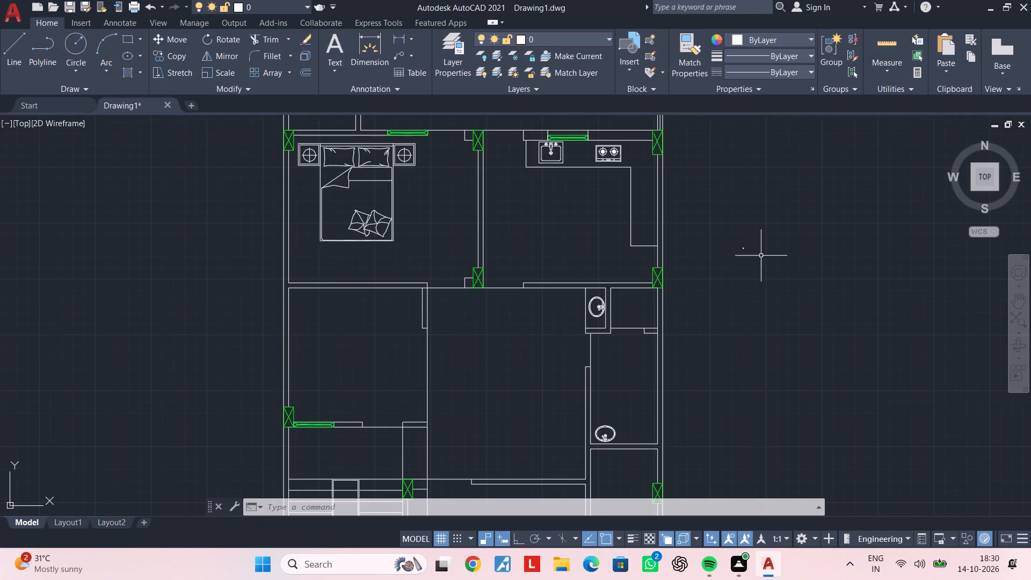
# Rotate the toilet block outside the east wall by 270° with Ortho on, so its tank faces east.
pyautogui.scroll(2, 758, 254)
pyautogui.scroll(5, 704, 244)
pyautogui.click(766, 180)
pyautogui.click(648, 281)
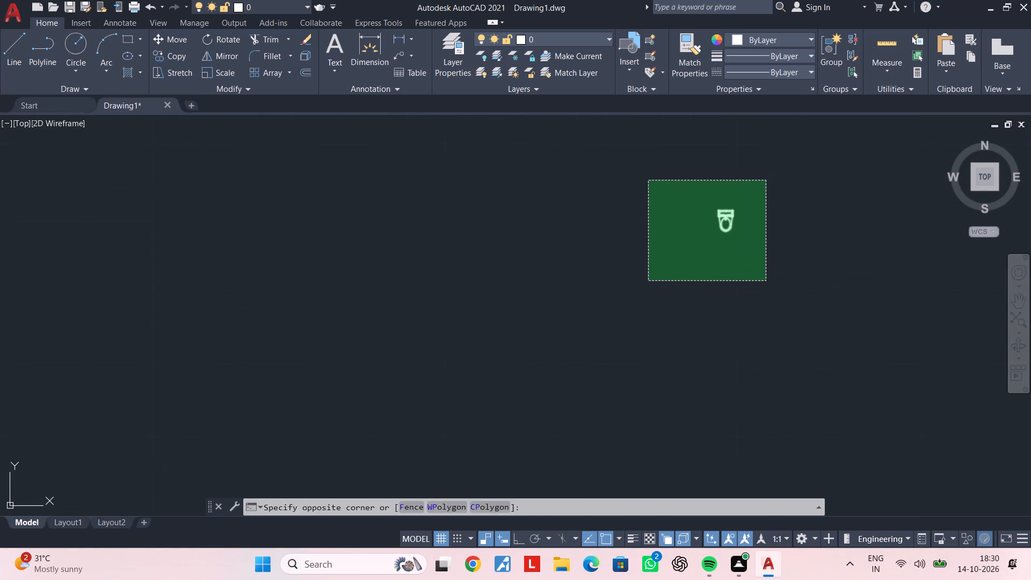
pyautogui.press('r')
pyautogui.press('o')
pyautogui.press('space')
pyautogui.click(678, 275)
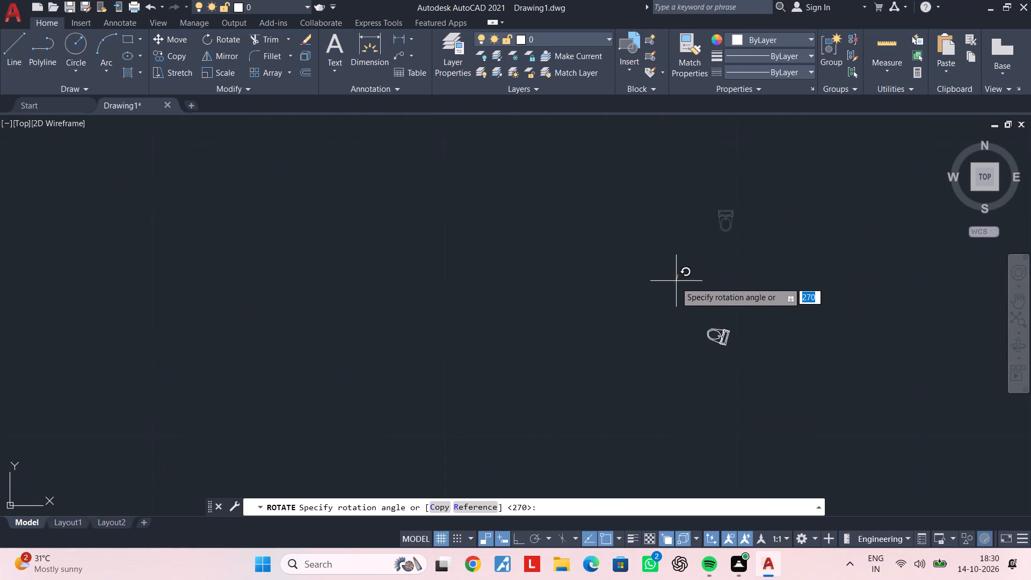
pyautogui.click(520, 534)
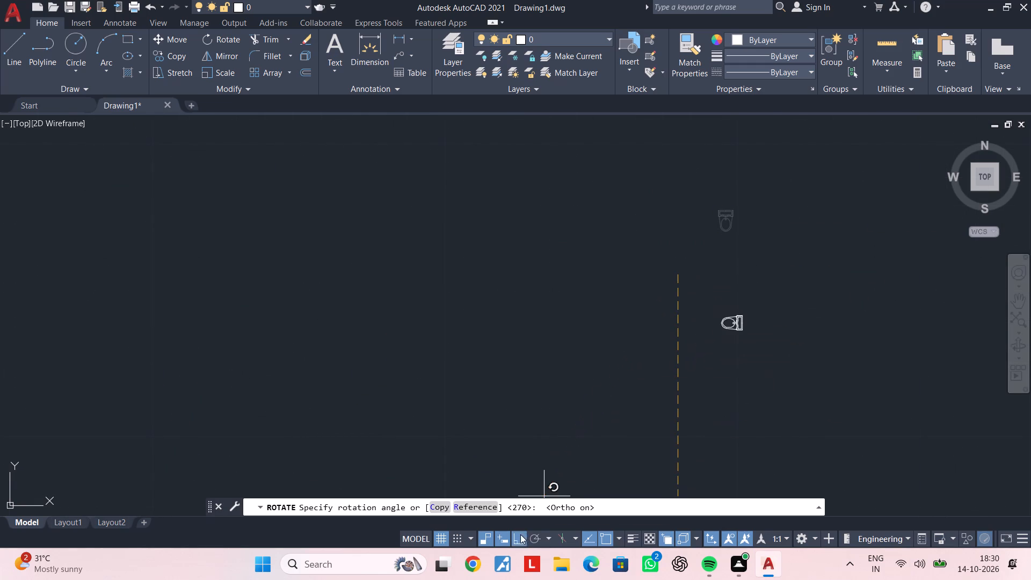
pyautogui.click(692, 425)
pyautogui.press('Escape')
# Scale up the rotated toilet block freehand in the empty area east of the plan.
pyautogui.click(795, 275)
pyautogui.click(665, 371)
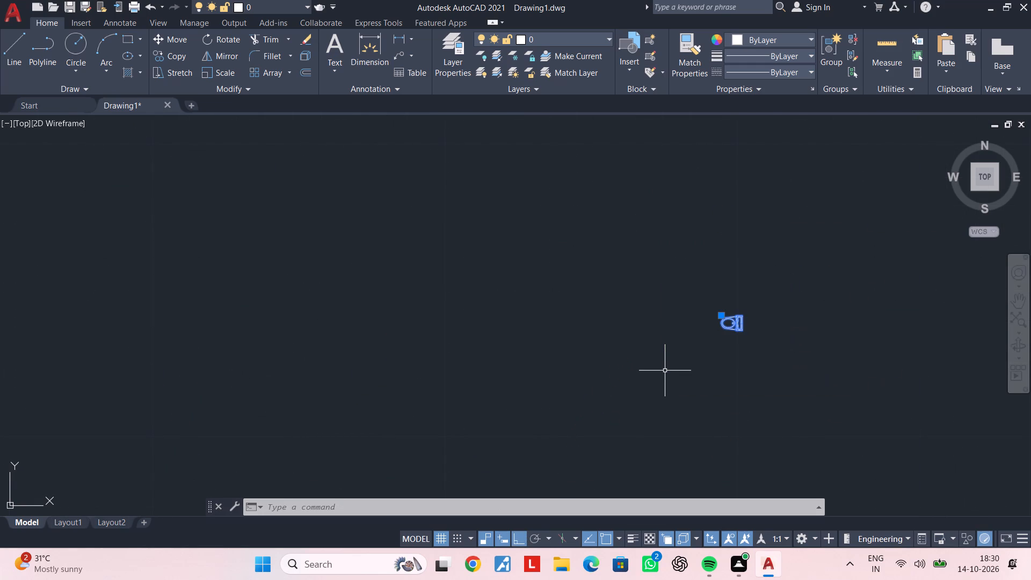
pyautogui.write('sc')
pyautogui.press('space')
pyautogui.click(744, 338)
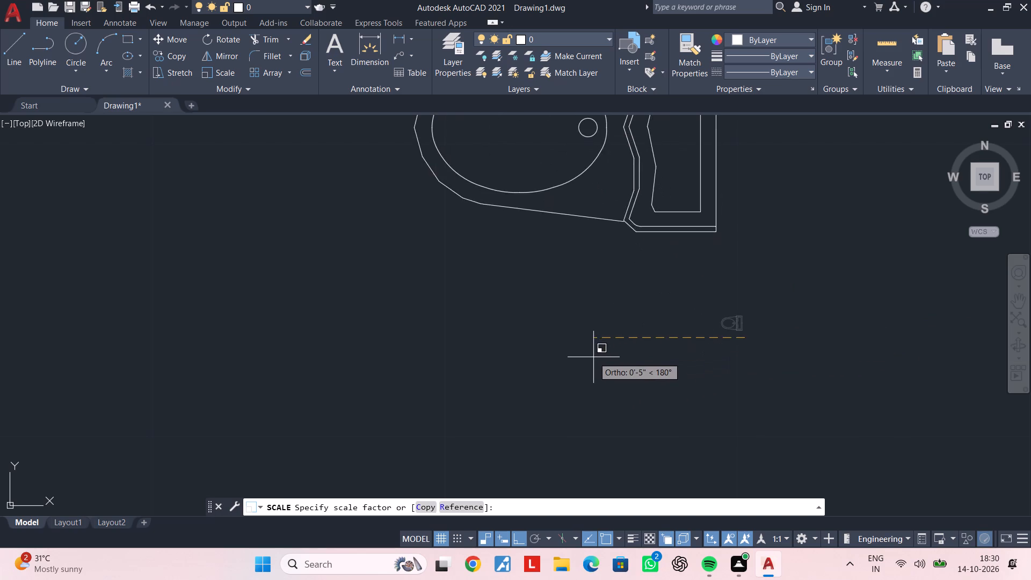
pyautogui.scroll(-1, 593, 357)
pyautogui.click(591, 357)
# Copy the toilet with Ortho off into the northern east-side bathroom, placing its tank against the outer wall.
pyautogui.scroll(-3, 565, 361)
pyautogui.moveTo(614, 364); pyautogui.dragTo(791, 364, button='middle')
pyautogui.click(810, 272)
pyautogui.click(636, 380)
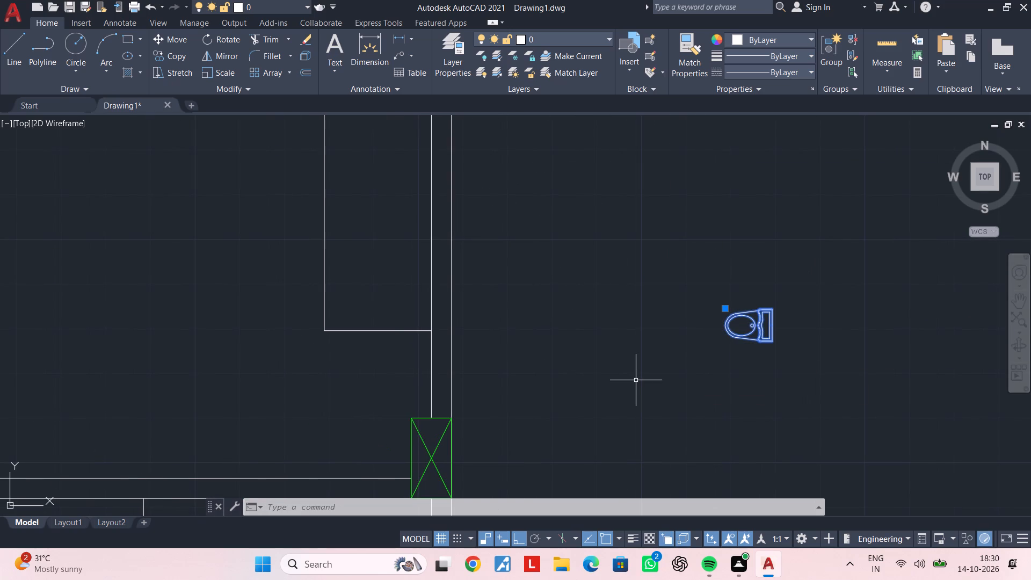
pyautogui.write('co')
pyautogui.press('space')
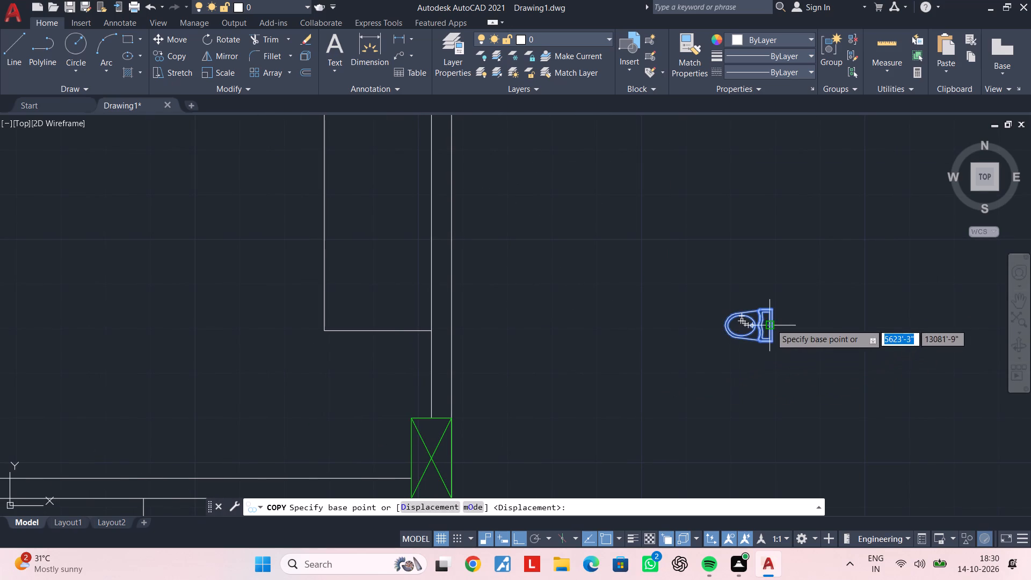
pyautogui.click(771, 324)
pyautogui.scroll(-2, 679, 432)
pyautogui.moveTo(679, 438); pyautogui.dragTo(692, 294, button='middle')
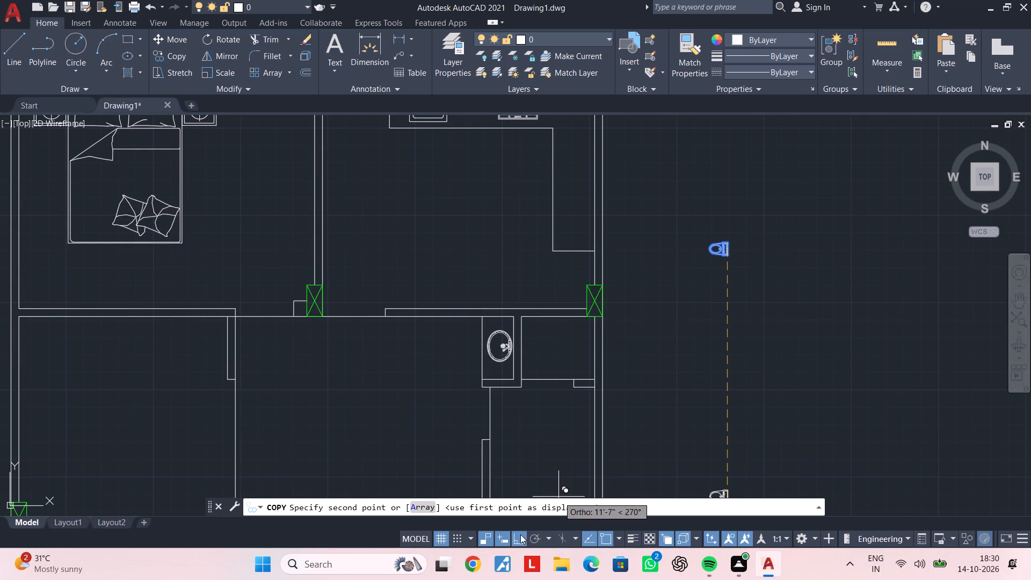
pyautogui.click(520, 534)
pyautogui.scroll(-2, 563, 472)
pyautogui.moveTo(570, 458); pyautogui.dragTo(591, 321, button='middle')
pyautogui.scroll(5, 588, 358)
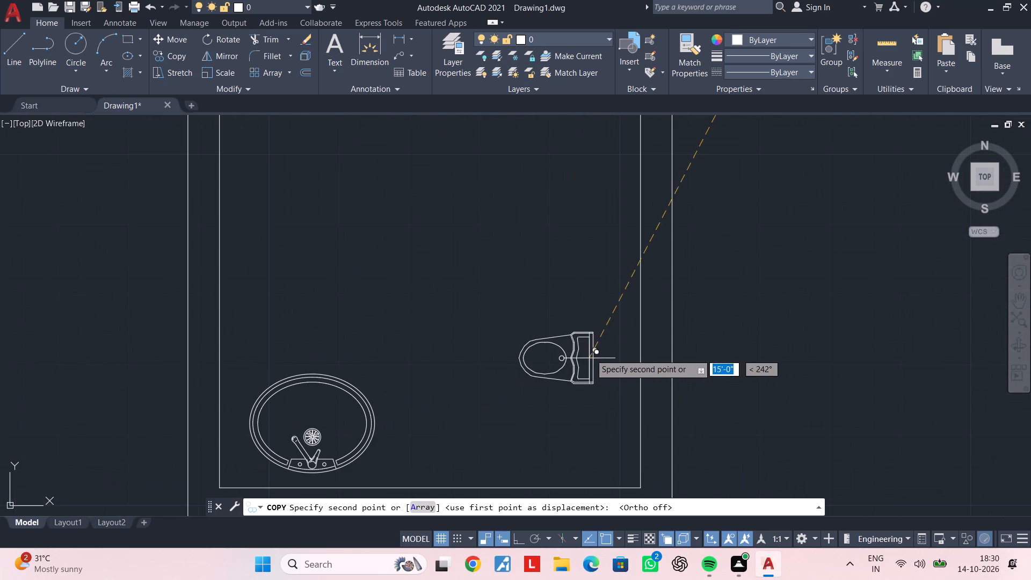
pyautogui.moveTo(592, 347); pyautogui.dragTo(591, 372, button='middle')
pyautogui.moveTo(580, 336); pyautogui.dragTo(577, 352, button='middle')
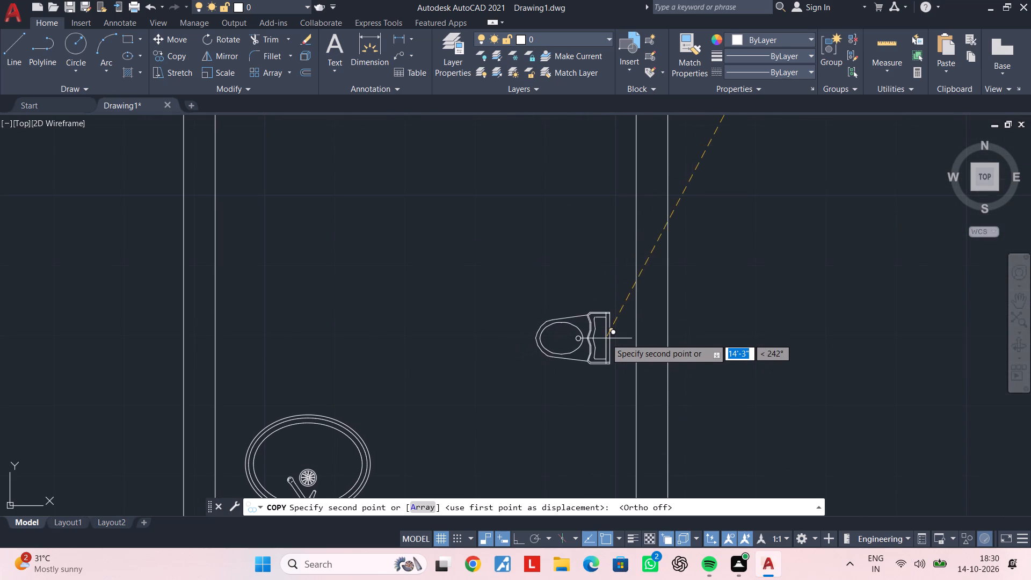
pyautogui.scroll(1, 611, 338)
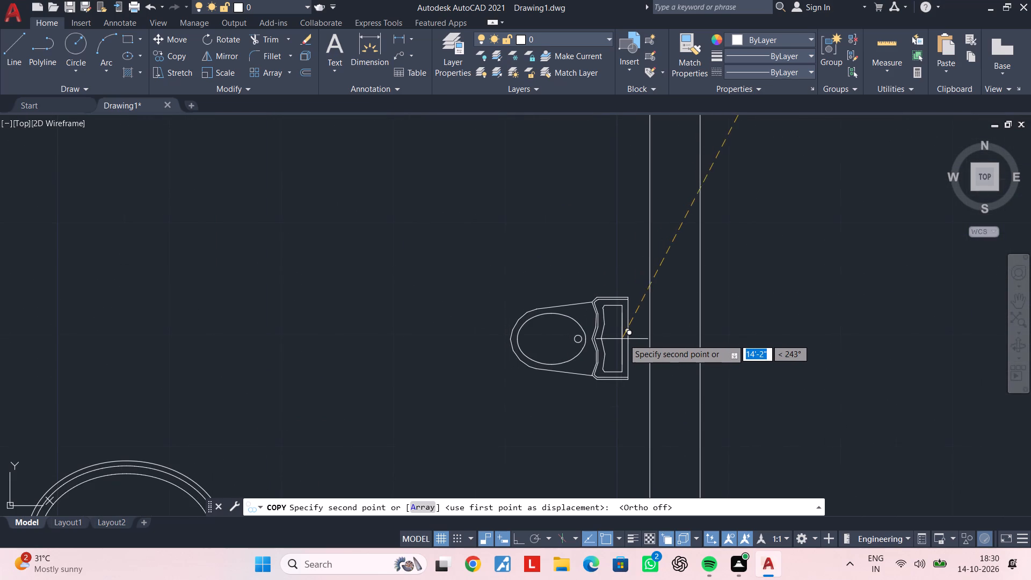
pyautogui.scroll(4, 627, 339)
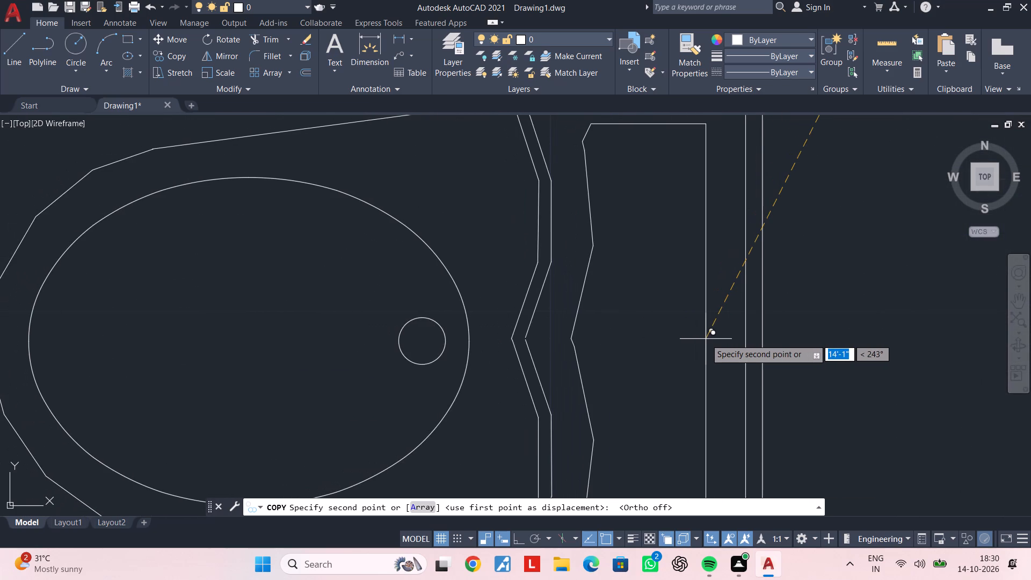
pyautogui.click(706, 339)
pyautogui.scroll(-3, 693, 345)
pyautogui.moveTo(693, 345); pyautogui.dragTo(701, 333, button='middle')
pyautogui.press('Escape')
pyautogui.press('Escape')
# Enlarge the northern bathroom's toilet freehand, scaling it from a base point on the back of its tank.
pyautogui.click(691, 339)
pyautogui.click(616, 356)
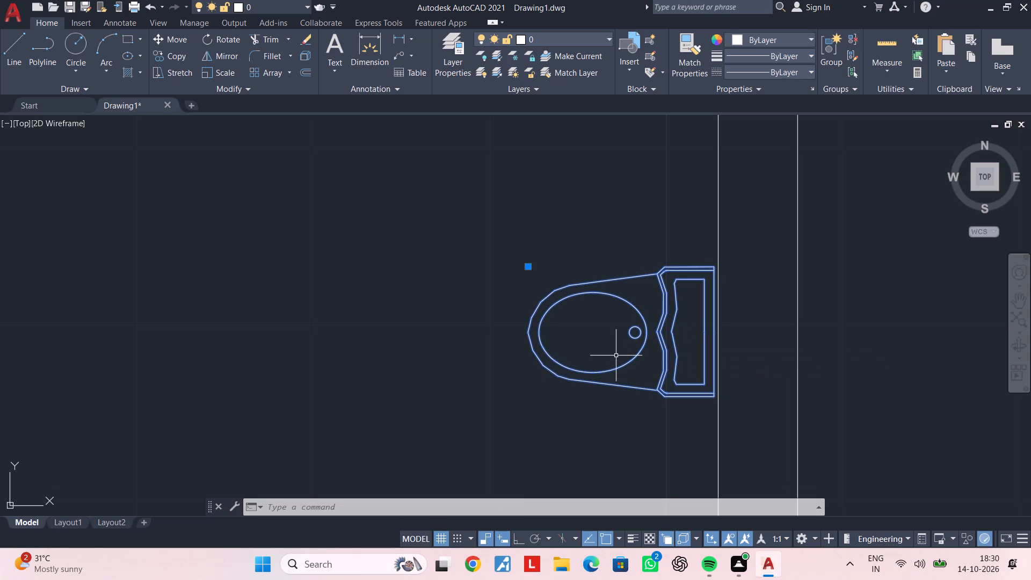
pyautogui.write('sc')
pyautogui.press('space')
pyautogui.scroll(3, 734, 331)
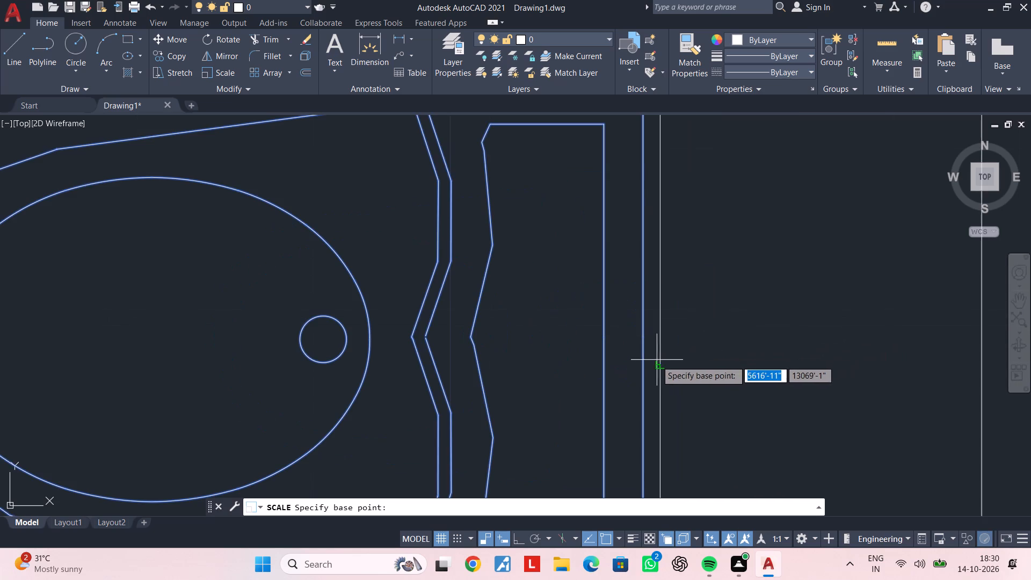
pyautogui.click(642, 367)
pyautogui.scroll(-3, 546, 367)
pyautogui.moveTo(546, 367); pyautogui.dragTo(746, 327, button='middle')
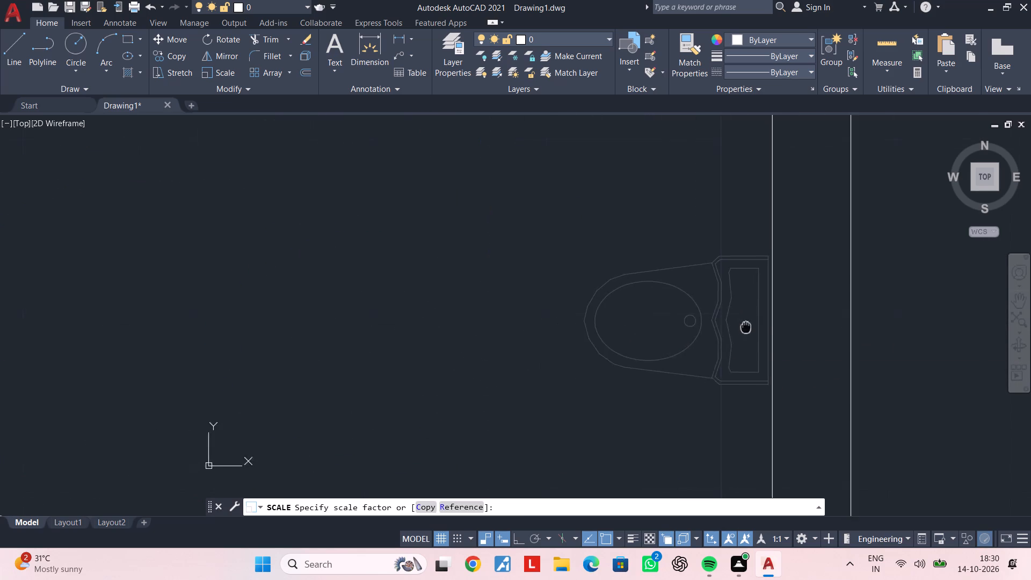
pyautogui.moveTo(746, 327); pyautogui.dragTo(748, 326, button='middle')
pyautogui.scroll(-2, 580, 332)
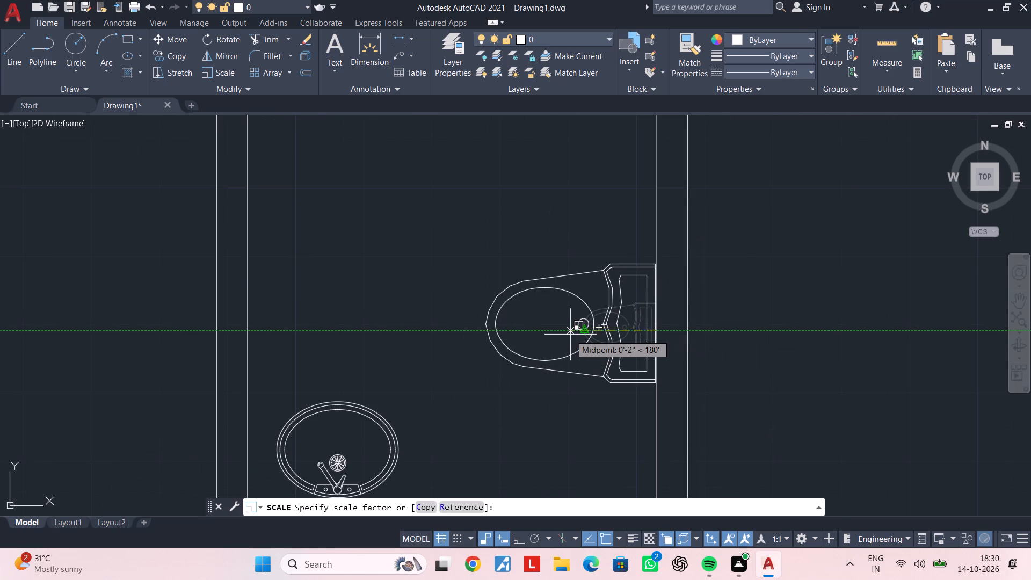
pyautogui.scroll(-2, 570, 335)
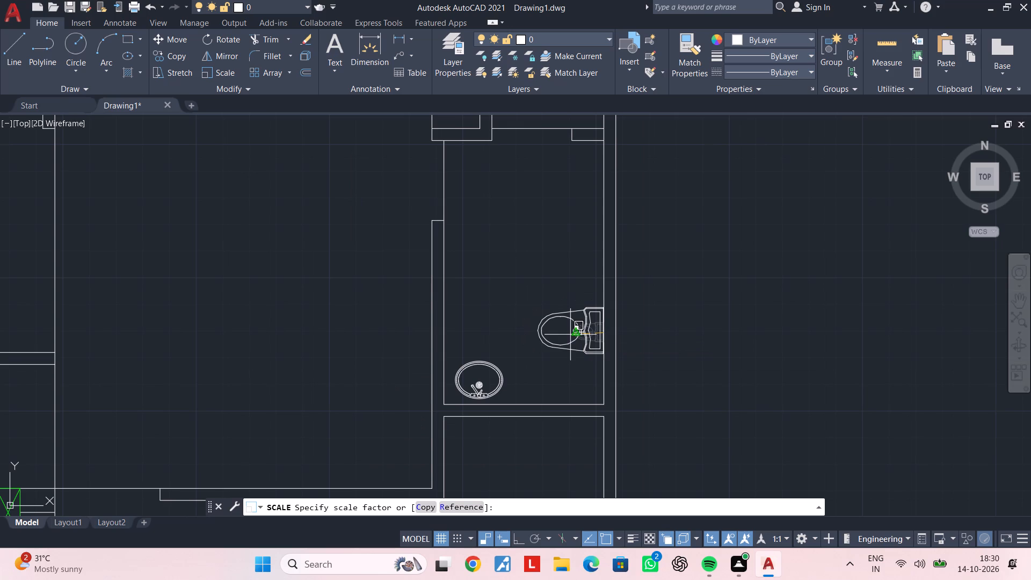
pyautogui.click(563, 335)
pyautogui.press('Escape')
# Copy the enlarged toilet straight south with Ortho on into the southern bathroom, just north of its washbasin.
pyautogui.moveTo(567, 344); pyautogui.dragTo(587, 308, button='middle')
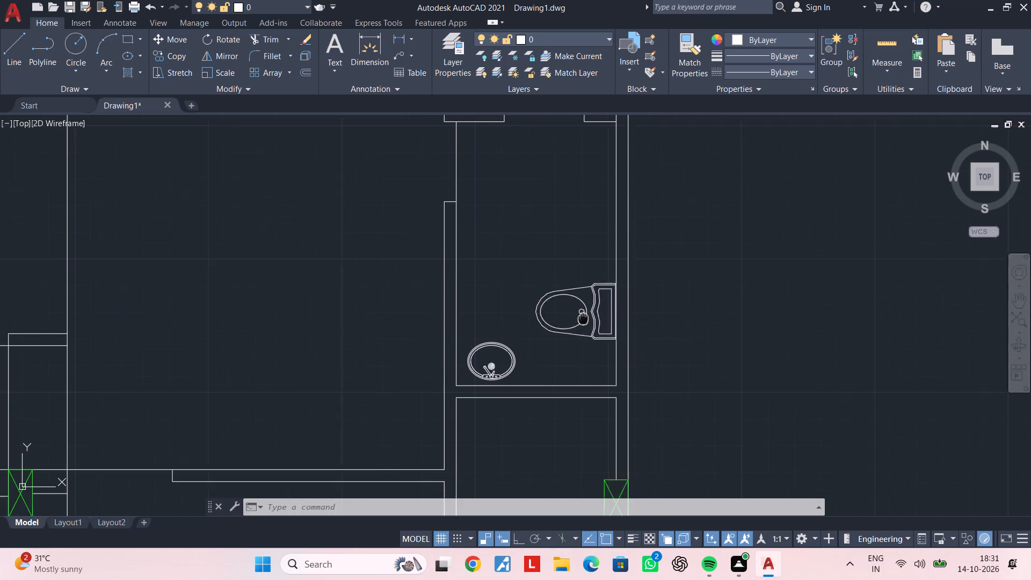
pyautogui.moveTo(587, 308); pyautogui.dragTo(593, 293, button='middle')
pyautogui.press('Escape')
pyautogui.press('Escape')
pyautogui.click(601, 274)
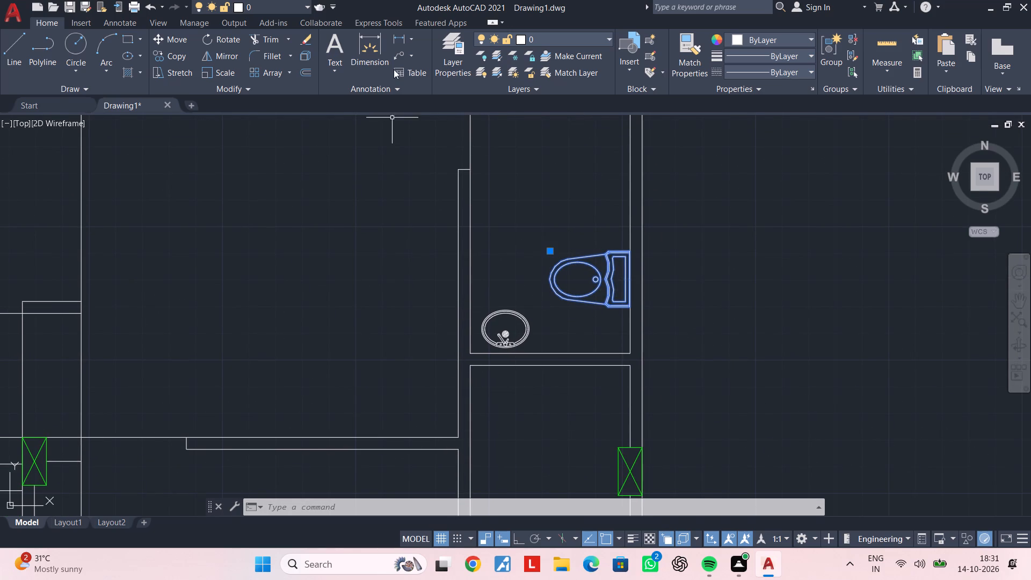
pyautogui.click(515, 544)
pyautogui.press('c')
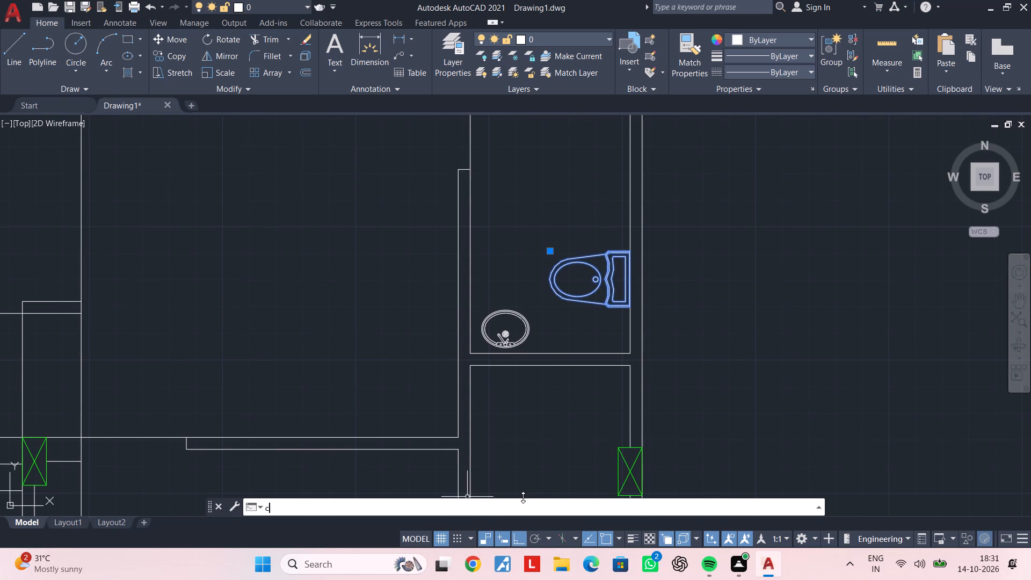
pyautogui.press('o')
pyautogui.press('space')
pyautogui.click(602, 290)
pyautogui.moveTo(587, 390); pyautogui.dragTo(582, 168, button='middle')
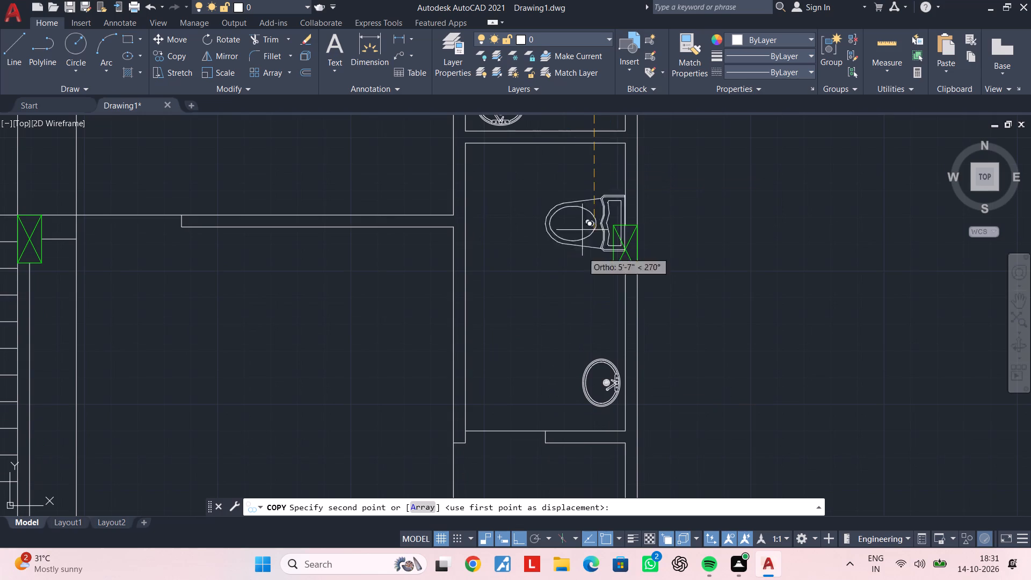
pyautogui.scroll(1, 589, 332)
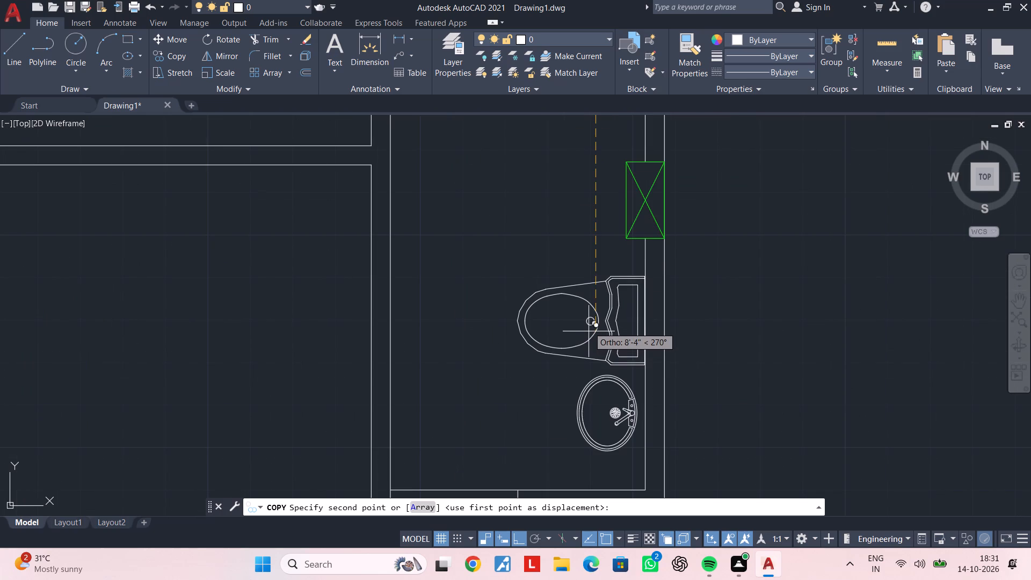
pyautogui.click(589, 323)
pyautogui.press('Escape')
pyautogui.press('Escape')
# Draw a counter rectangle about 1'-6" by 2'-4" around the southern bathroom's basin, between the east and south walls.
pyautogui.scroll(-1, 660, 357)
pyautogui.moveTo(657, 360); pyautogui.dragTo(649, 377, button='middle')
pyautogui.press('Escape')
pyautogui.scroll(2, 612, 389)
pyautogui.moveTo(619, 370); pyautogui.dragTo(558, 356, button='middle')
pyautogui.press('Escape')
pyautogui.press('Escape')
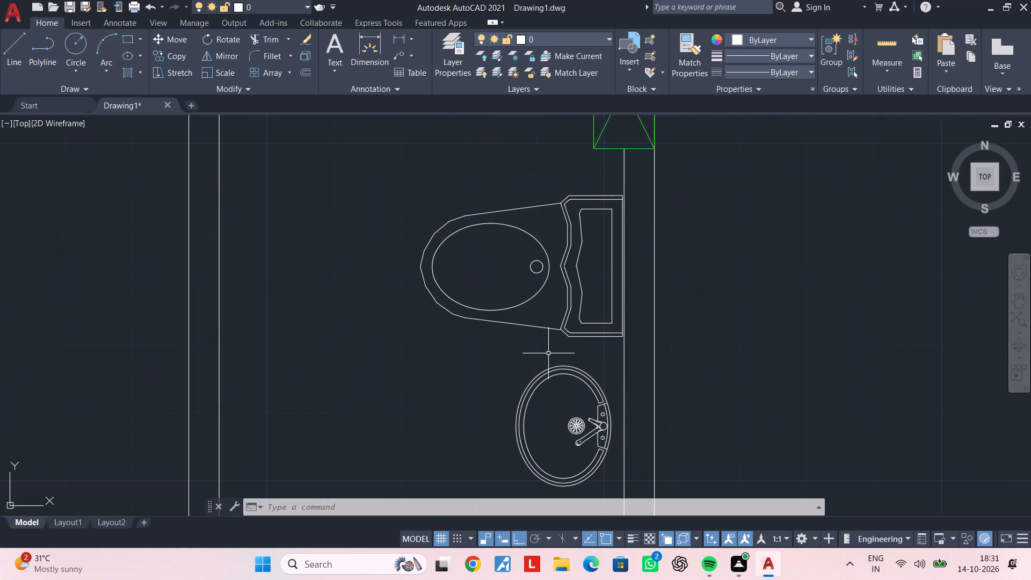
pyautogui.write('rec')
pyautogui.press('space')
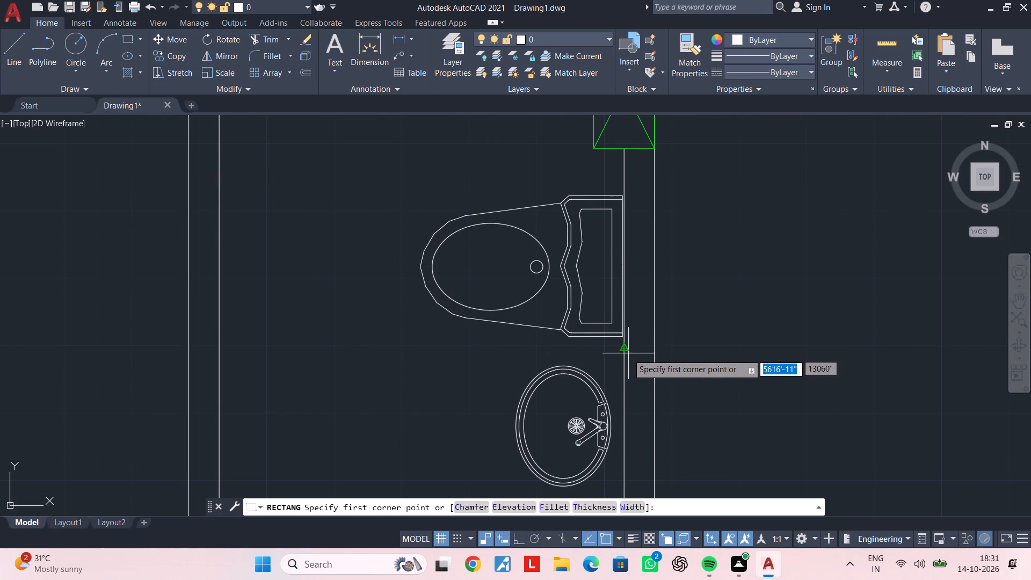
pyautogui.click(623, 363)
pyautogui.moveTo(507, 480); pyautogui.dragTo(511, 353, button='middle')
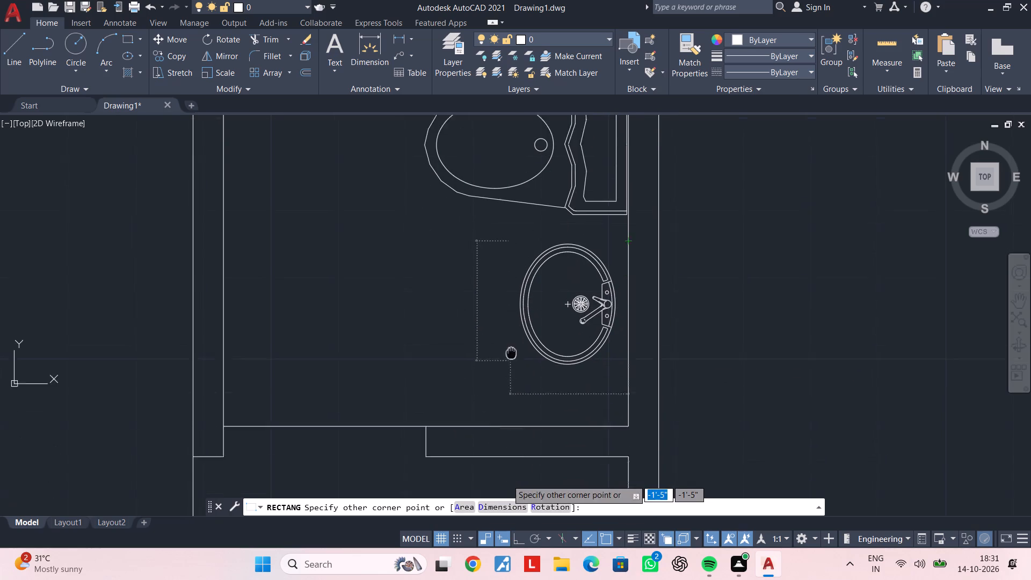
pyautogui.moveTo(511, 353); pyautogui.dragTo(514, 333, button='middle')
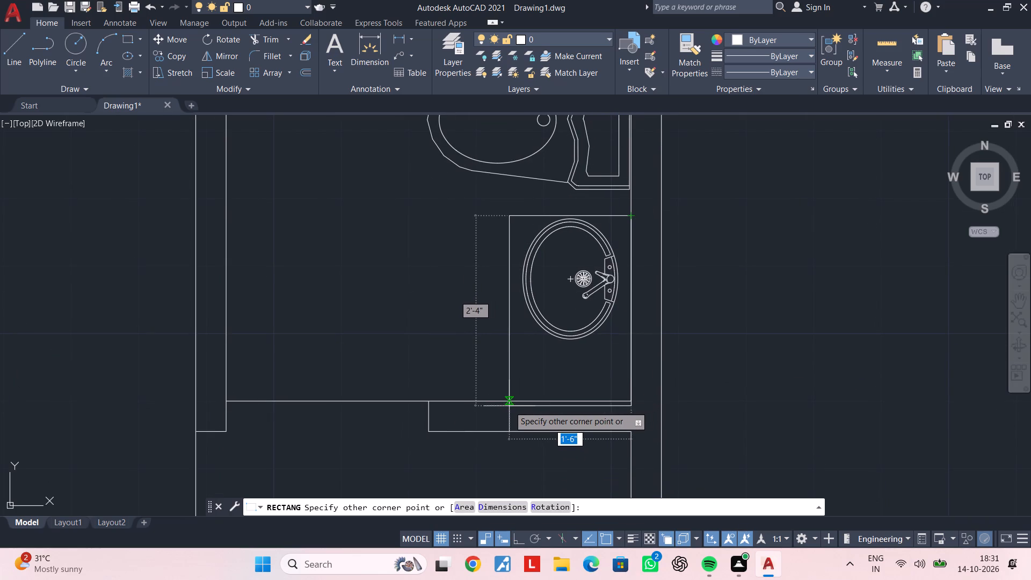
pyautogui.click(507, 401)
pyautogui.press('Escape')
pyautogui.press('Escape')
# Stretch the north edge of the southern basin's counter slightly toward the toilet.
pyautogui.scroll(1, 617, 216)
pyautogui.moveTo(617, 216); pyautogui.dragTo(605, 270, button='middle')
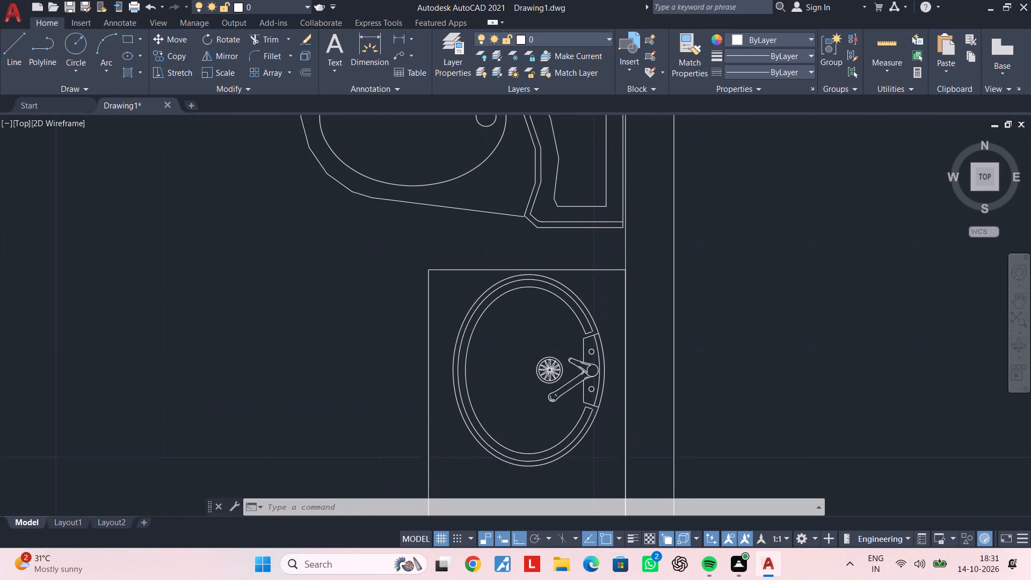
pyautogui.click(599, 270)
pyautogui.scroll(2, 531, 270)
pyautogui.click(522, 270)
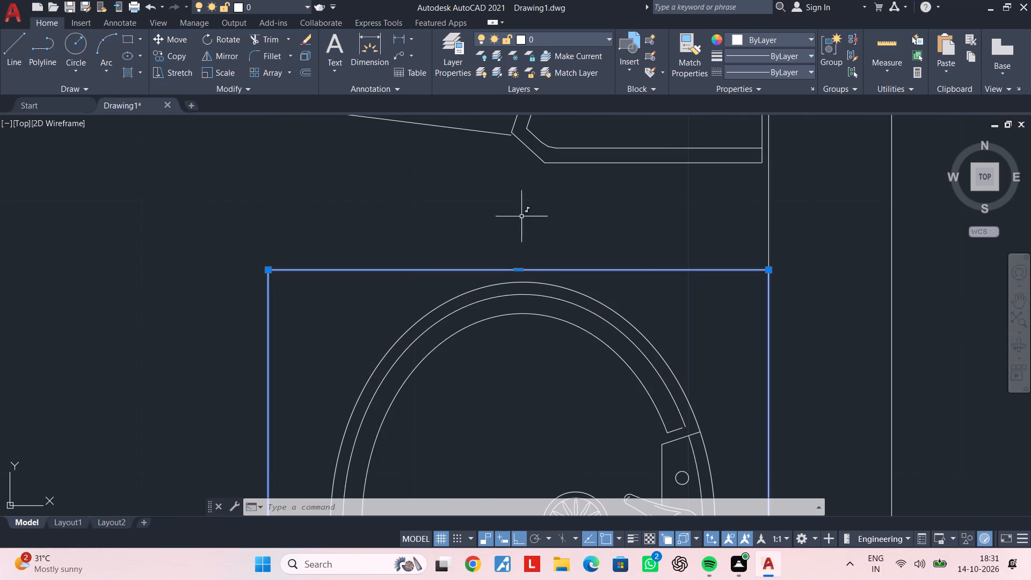
pyautogui.click(521, 208)
pyautogui.click(517, 267)
pyautogui.click(515, 271)
pyautogui.click(520, 220)
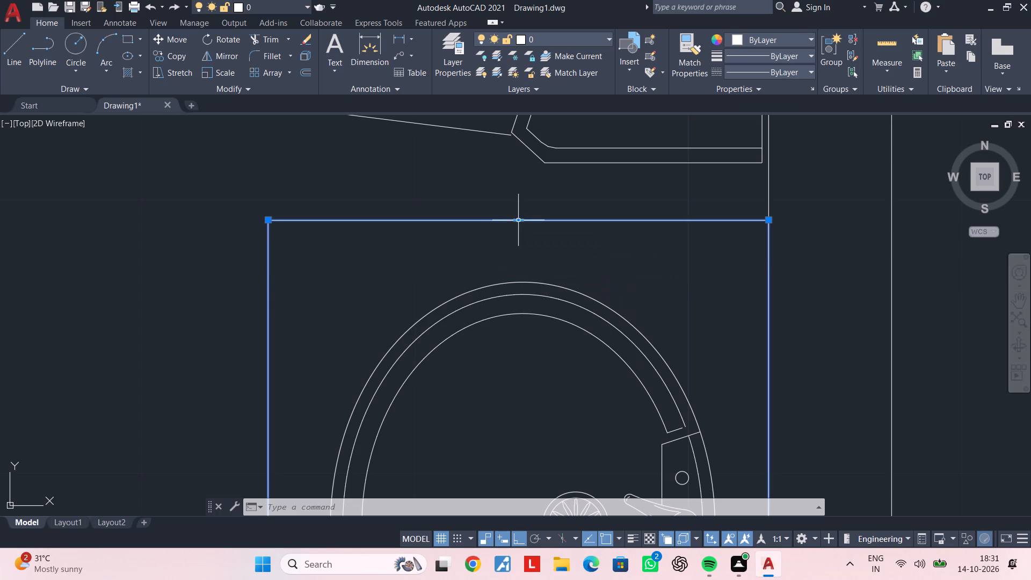
pyautogui.press('Escape')
# Draw a counter rectangle about 2'-2" by 1'-8" around the northern bathroom's basin, in its southwest corner.
pyautogui.scroll(-2, 526, 238)
pyautogui.moveTo(529, 242); pyautogui.dragTo(580, 193, button='middle')
pyautogui.scroll(-2, 580, 228)
pyautogui.moveTo(583, 233); pyautogui.dragTo(611, 332, button='middle')
pyautogui.scroll(-2, 625, 295)
pyautogui.moveTo(625, 295); pyautogui.dragTo(643, 361, button='middle')
pyautogui.scroll(1, 579, 233)
pyautogui.moveTo(579, 233); pyautogui.dragTo(594, 322, button='middle')
pyautogui.press('r')
pyautogui.press('e')
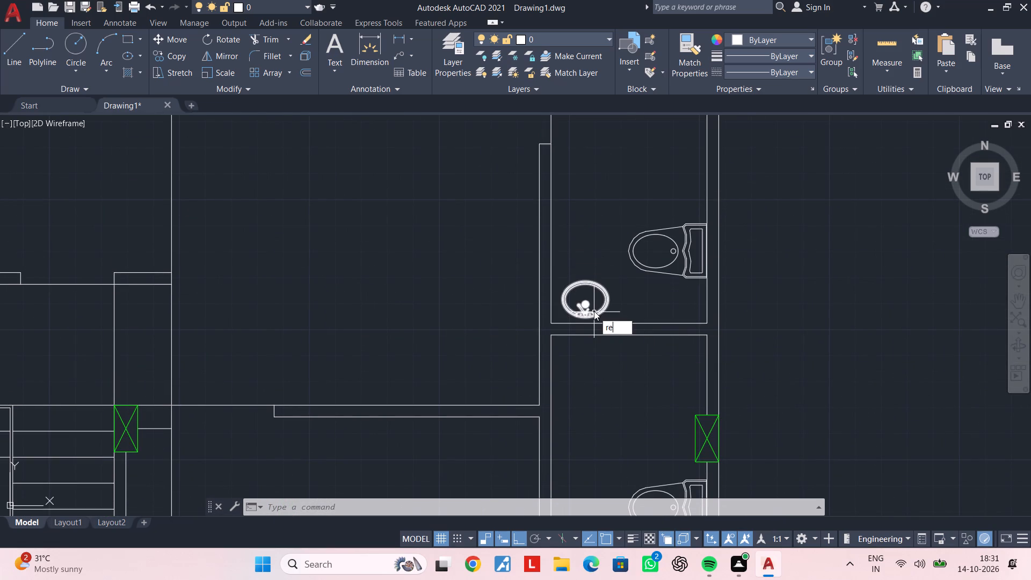
pyautogui.press('c')
pyautogui.press('space')
pyautogui.click(550, 272)
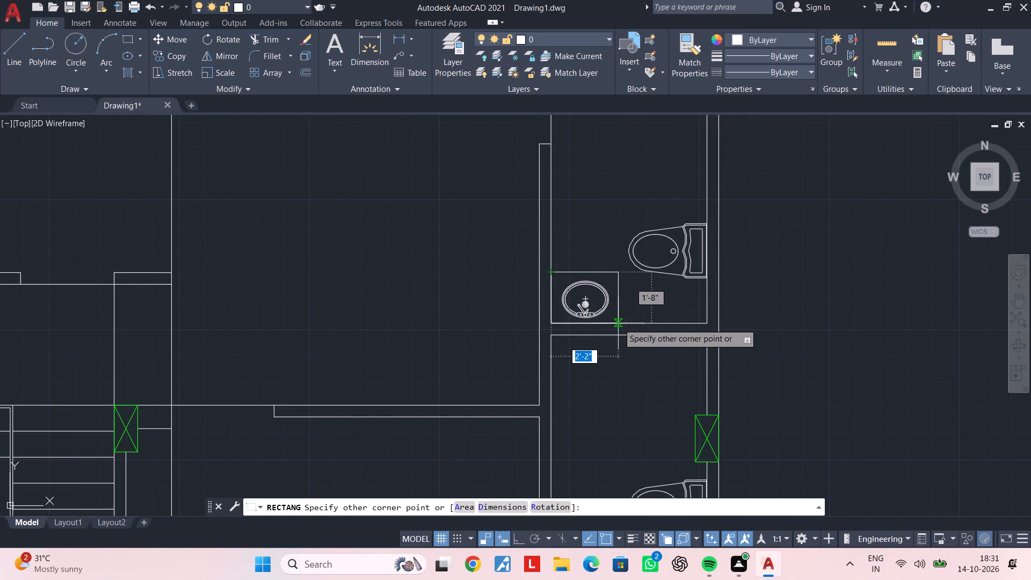
pyautogui.scroll(2, 618, 323)
pyautogui.click(621, 323)
pyautogui.scroll(-2, 664, 320)
pyautogui.press('Escape')
pyautogui.press('Escape')
# Copy the bed with nightstands from the northwest bedroom into the southern bedroom with Ortho off, headboard just below its north wall.
pyautogui.scroll(-2, 676, 313)
pyautogui.moveTo(676, 313); pyautogui.dragTo(542, 305, button='middle')
pyautogui.press('Escape')
pyautogui.press('Escape')
pyautogui.moveTo(660, 304); pyautogui.dragTo(634, 256, button='middle')
pyautogui.press('Escape')
pyautogui.press('Escape')
pyautogui.moveTo(545, 323); pyautogui.dragTo(598, 283, button='middle')
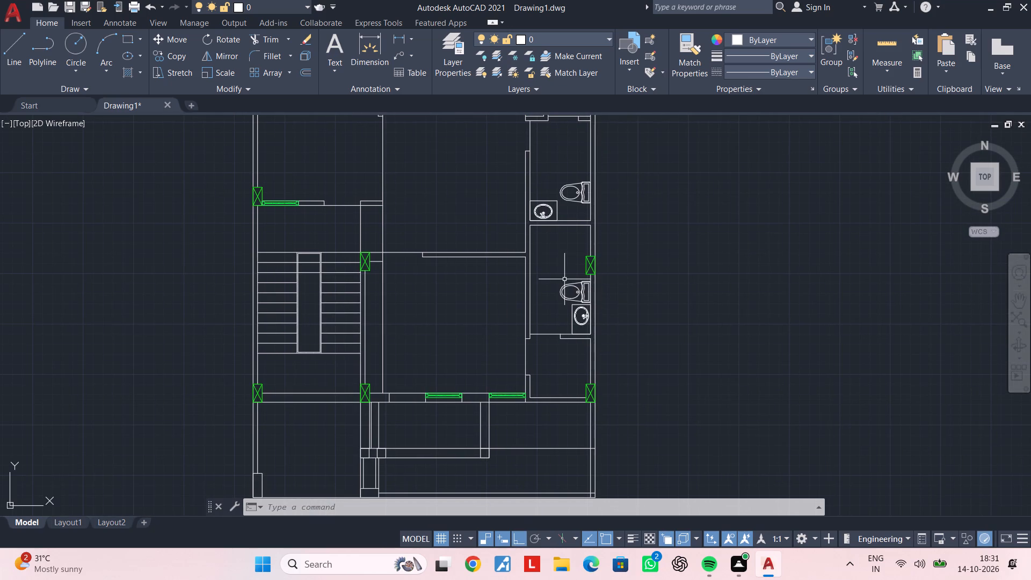
pyautogui.moveTo(540, 301); pyautogui.dragTo(569, 249, button='middle')
pyautogui.moveTo(518, 291); pyautogui.dragTo(570, 288, button='middle')
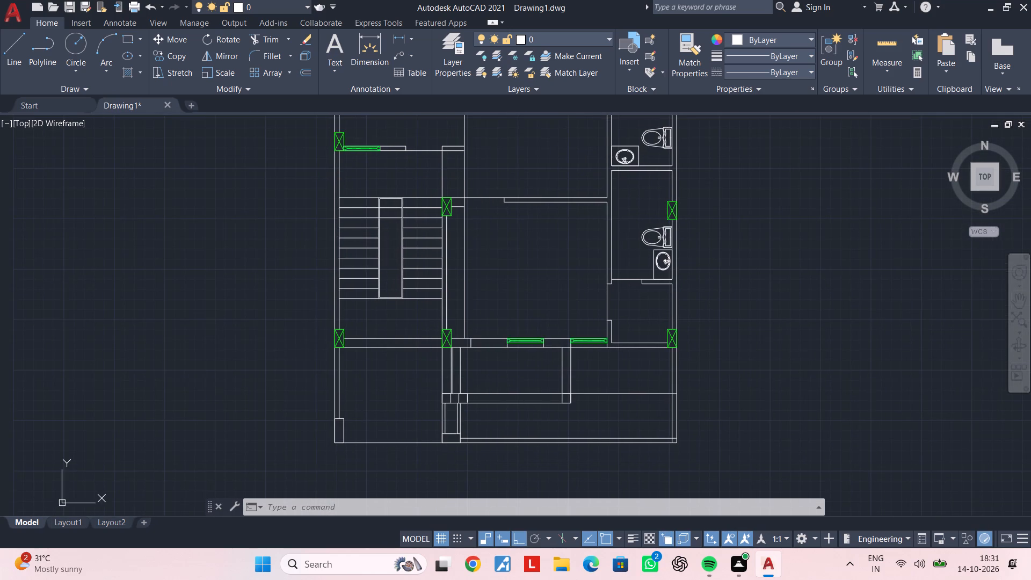
pyautogui.moveTo(549, 282); pyautogui.dragTo(562, 404, button='middle')
pyautogui.scroll(-1, 558, 351)
pyautogui.moveTo(559, 353); pyautogui.dragTo(561, 425, button='middle')
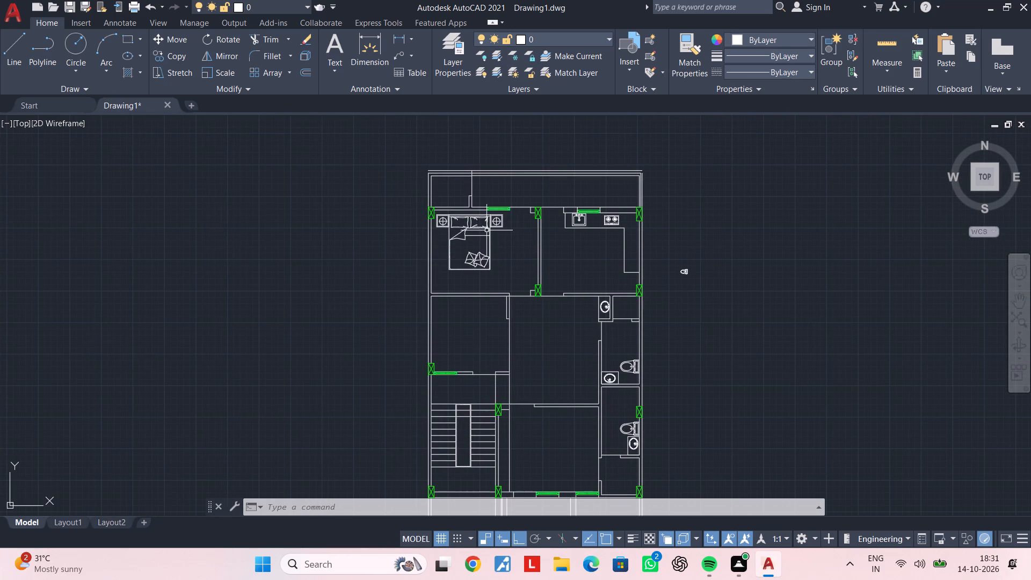
pyautogui.click(483, 227)
pyautogui.press('c')
pyautogui.press('o')
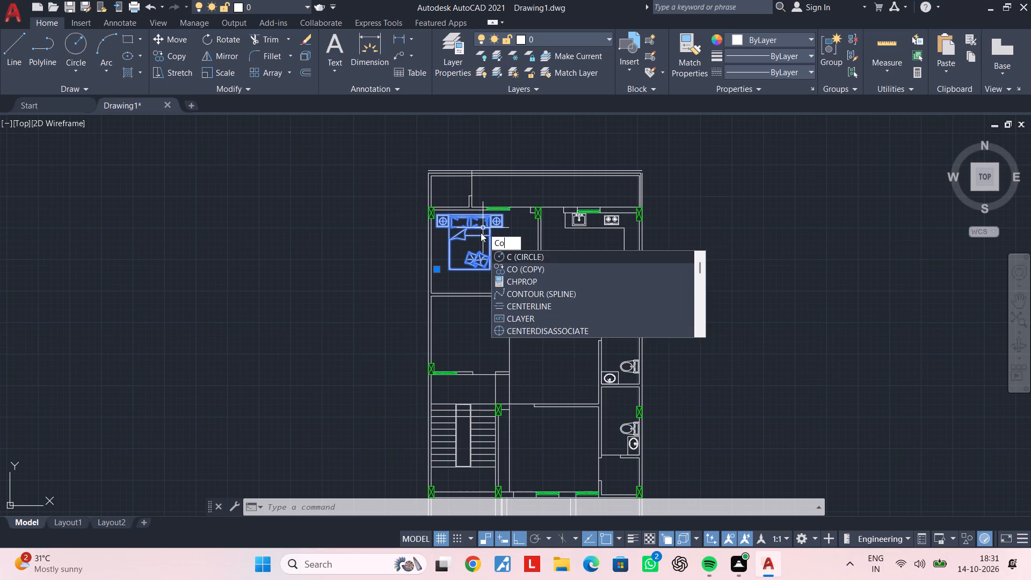
pyautogui.press('space')
pyautogui.click(473, 228)
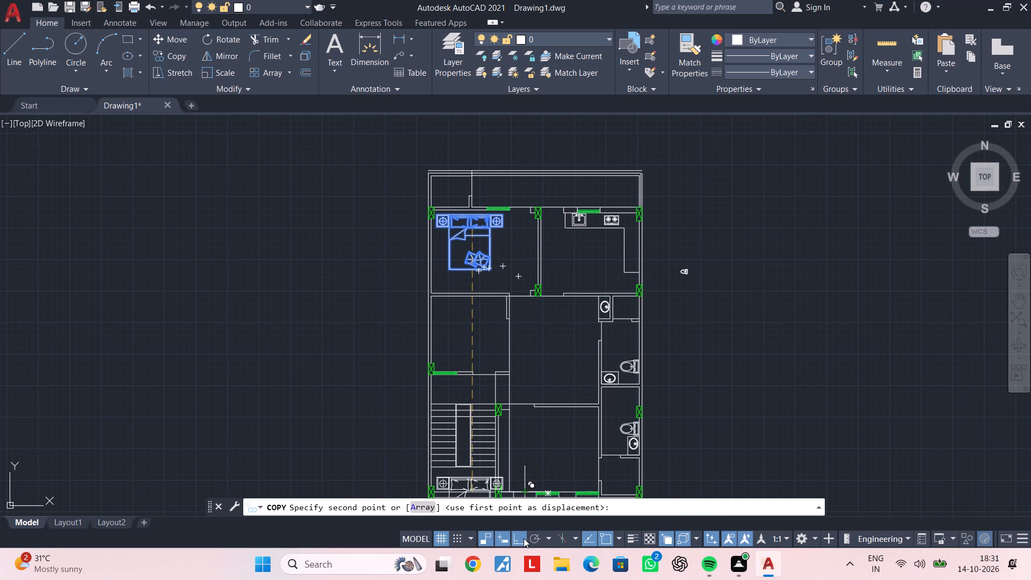
pyautogui.click(523, 538)
pyautogui.moveTo(556, 436); pyautogui.dragTo(579, 371, button='middle')
pyautogui.scroll(-1, 556, 436)
pyautogui.scroll(3, 578, 365)
pyautogui.moveTo(578, 373); pyautogui.dragTo(585, 359, button='middle')
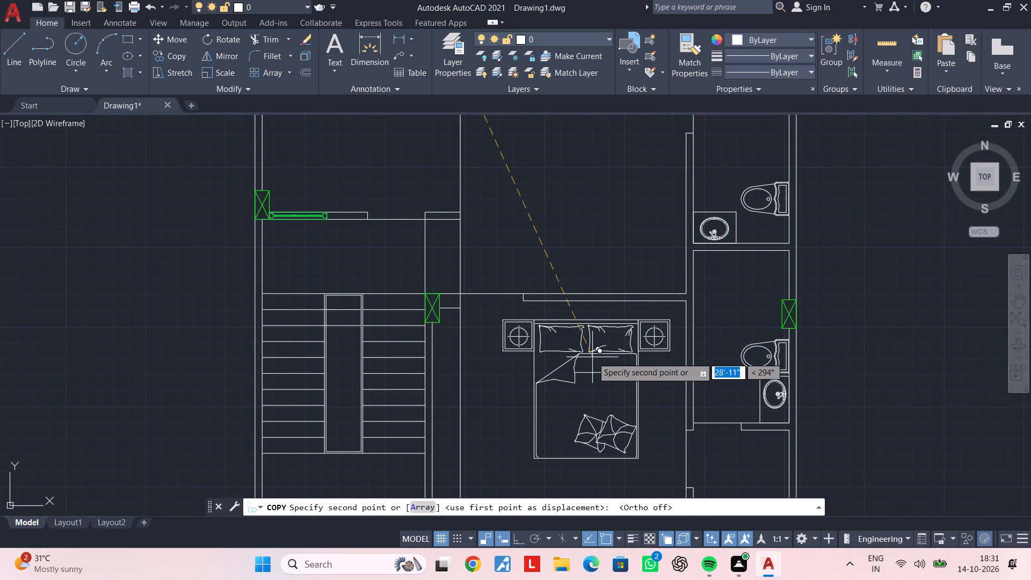
pyautogui.scroll(2, 592, 357)
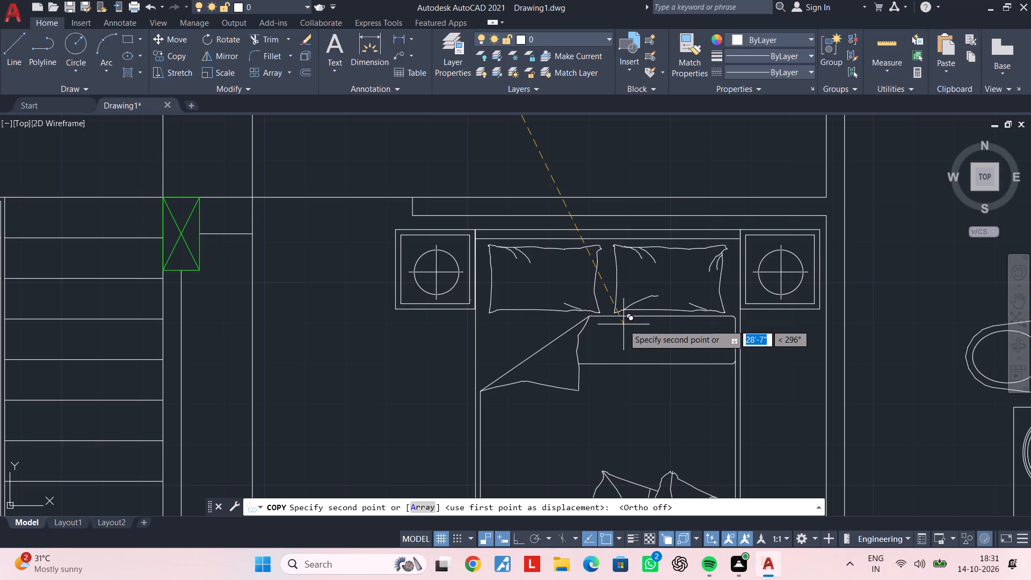
pyautogui.click(623, 324)
pyautogui.press('Escape')
pyautogui.press('Escape')
pyautogui.press('Escape')
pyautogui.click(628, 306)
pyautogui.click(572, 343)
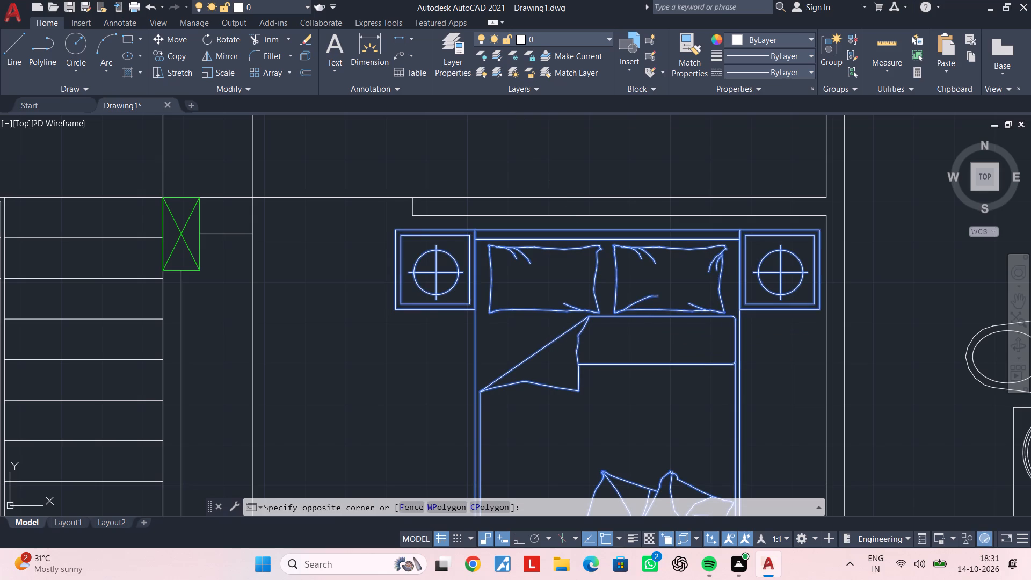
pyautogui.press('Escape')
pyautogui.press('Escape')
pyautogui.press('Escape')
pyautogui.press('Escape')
# Scale the copied bed down slightly about the middle of its headboard edge, picking the factor freehand.
pyautogui.click(608, 309)
pyautogui.write('sc')
pyautogui.press('space')
pyautogui.click(612, 239)
pyautogui.press('space')
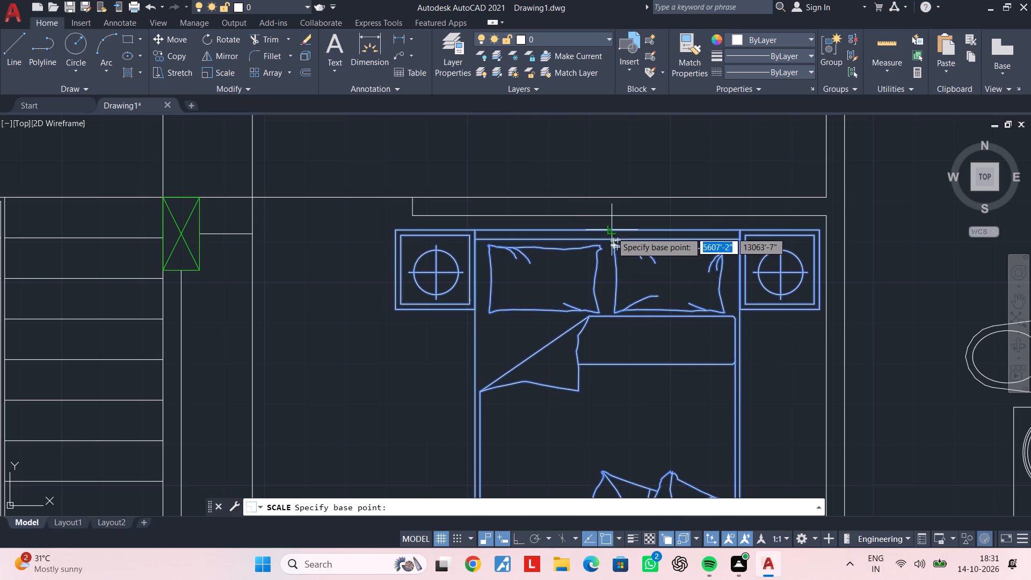
pyautogui.click(611, 227)
pyautogui.scroll(-2, 613, 311)
pyautogui.moveTo(613, 313); pyautogui.dragTo(611, 268, button='middle')
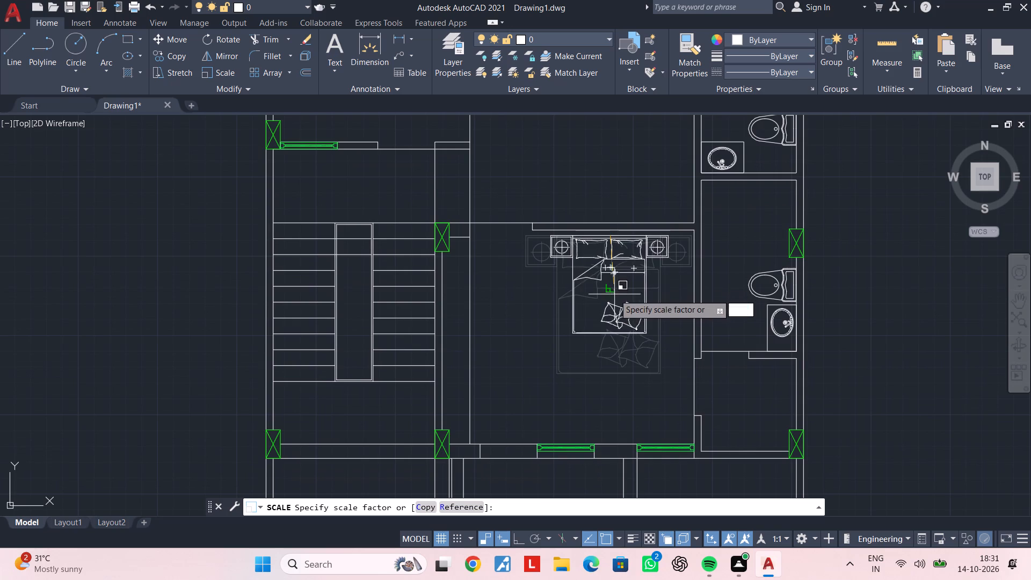
pyautogui.scroll(1, 614, 296)
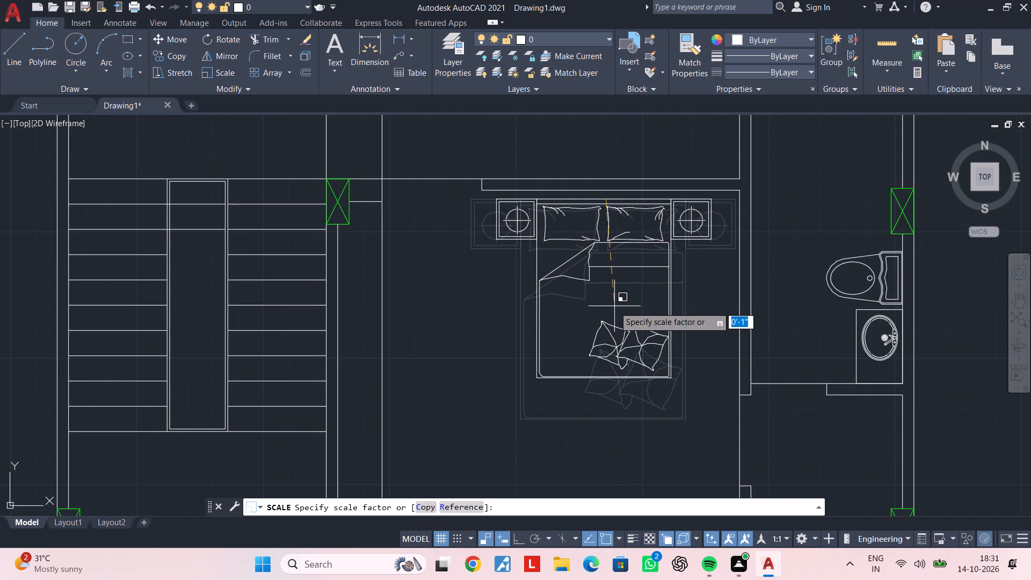
pyautogui.click(614, 309)
pyautogui.press('Escape')
# Move the reduced bed about 5" east along the southern bedroom's north wall.
pyautogui.scroll(-2, 614, 311)
pyautogui.moveTo(614, 311); pyautogui.dragTo(618, 306, button='middle')
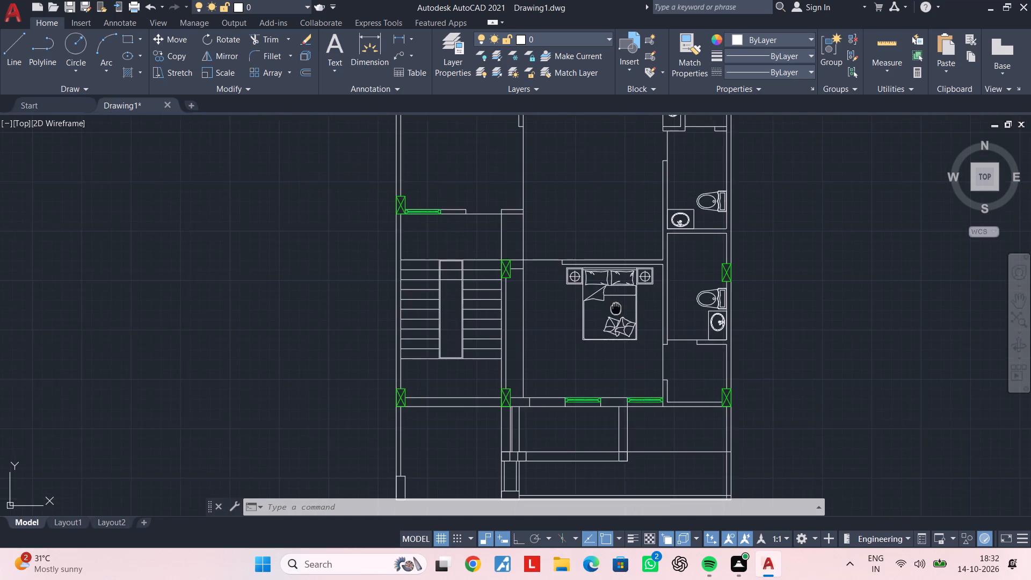
pyautogui.moveTo(618, 306); pyautogui.dragTo(623, 302, button='middle')
pyautogui.press('Escape')
pyautogui.scroll(1, 628, 280)
pyautogui.click(652, 272)
pyautogui.write('m')
pyautogui.press('space')
pyautogui.scroll(2, 599, 273)
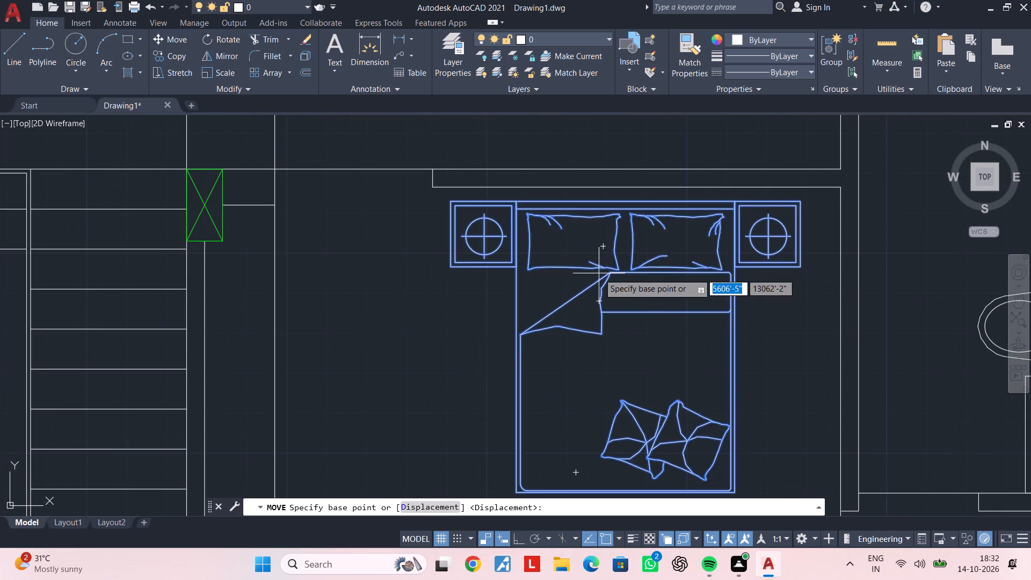
pyautogui.click(599, 273)
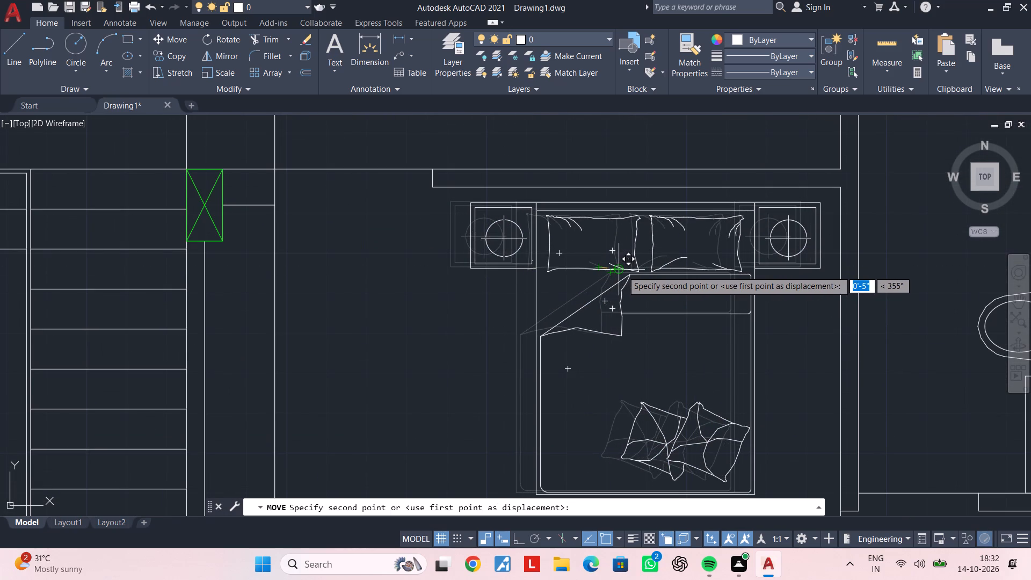
pyautogui.click(622, 271)
pyautogui.scroll(-2, 623, 276)
pyautogui.moveTo(625, 278); pyautogui.dragTo(630, 260, button='middle')
pyautogui.press('Escape')
pyautogui.press('Escape')
pyautogui.scroll(1, 624, 257)
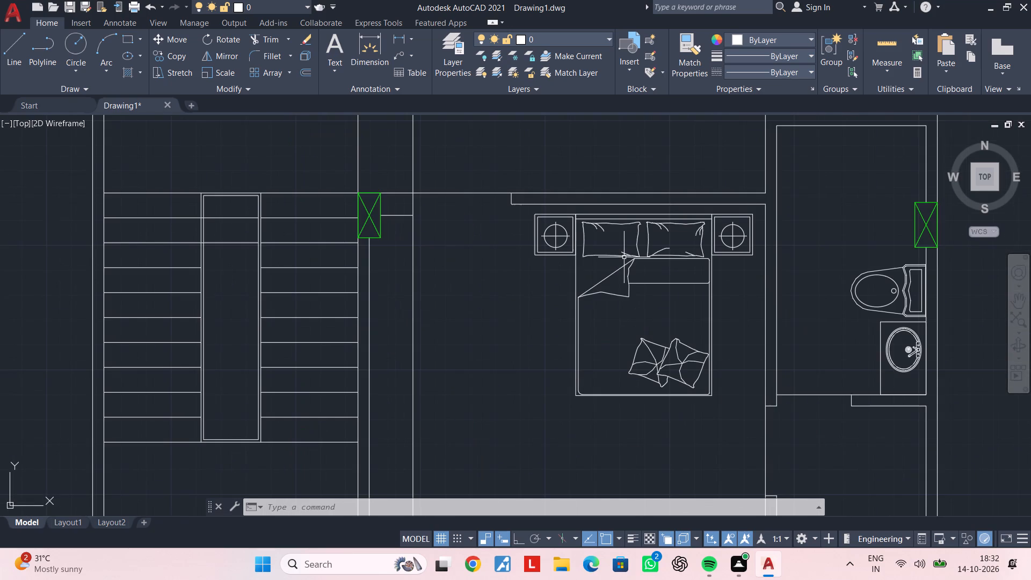
# Load the drawing 01-04-cad-blocks-net-sofas from the Sofa block folder into DesignCenter and open its Blocks.
pyautogui.scroll(-1, 624, 257)
pyautogui.press('Escape')
pyautogui.press('Escape')
pyautogui.moveTo(591, 267); pyautogui.dragTo(669, 247, button='middle')
pyautogui.moveTo(618, 251); pyautogui.dragTo(627, 270, button='middle')
pyautogui.press('Escape')
pyautogui.press('Escape')
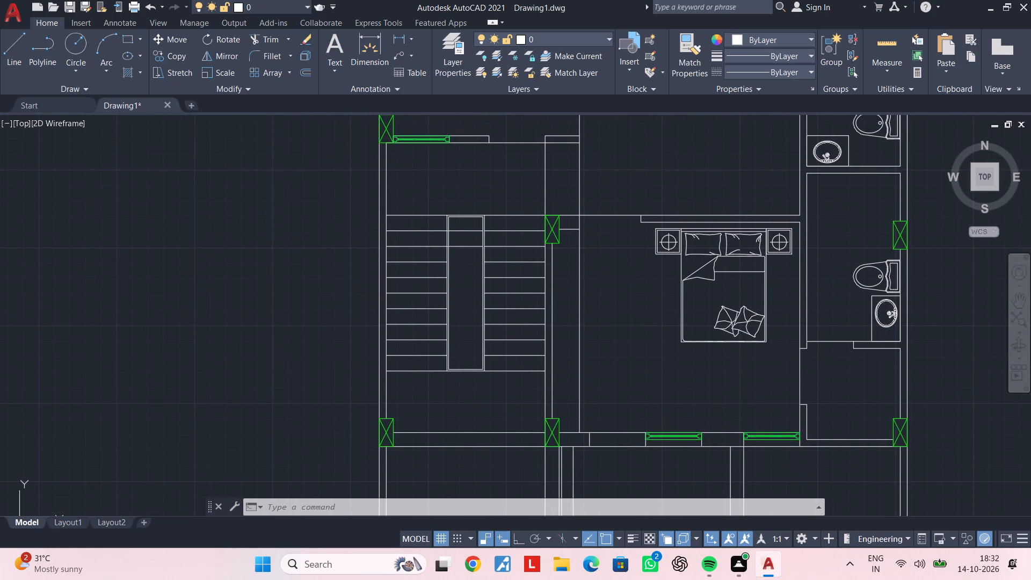
pyautogui.moveTo(627, 270); pyautogui.dragTo(637, 387, button='middle')
pyautogui.moveTo(497, 239); pyautogui.dragTo(500, 402, button='middle')
pyautogui.press('Escape')
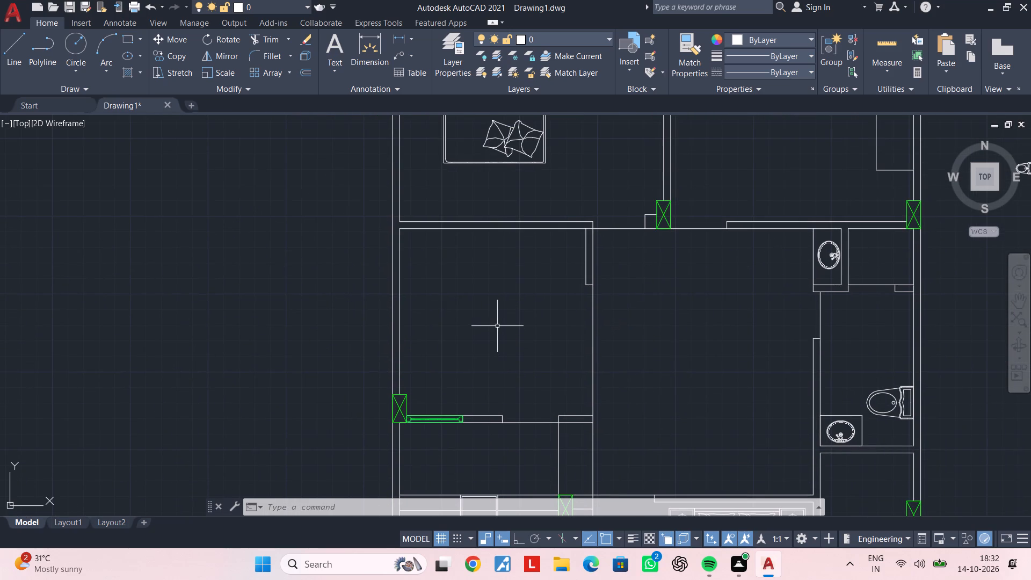
pyautogui.press('Escape')
pyautogui.write('adc')
pyautogui.press('space')
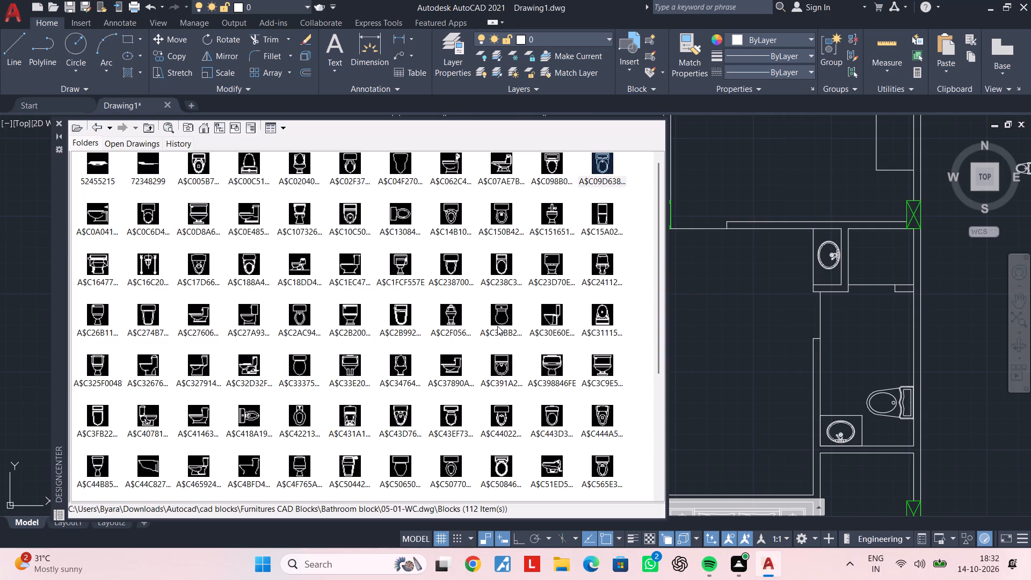
pyautogui.click(70, 126)
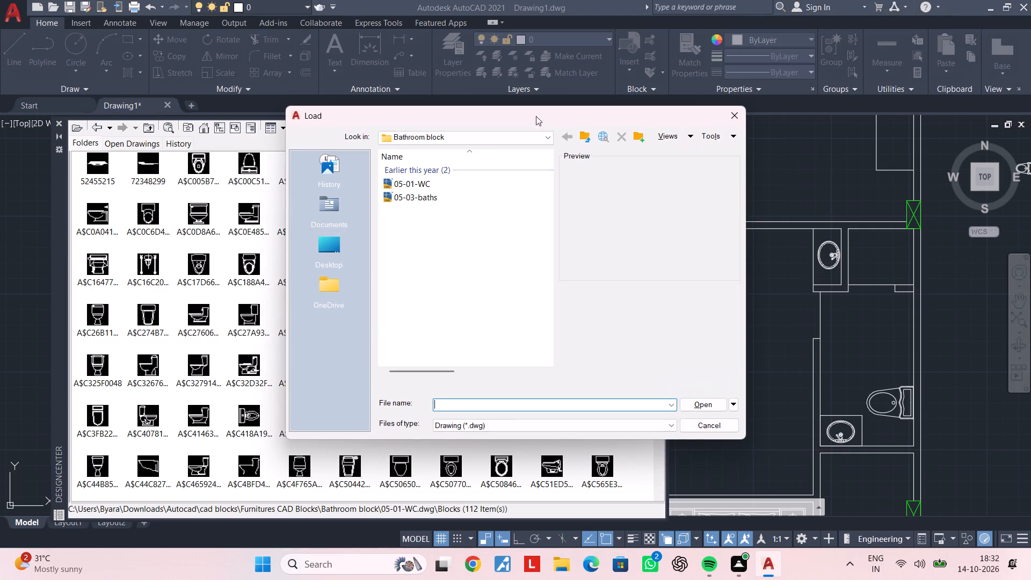
pyautogui.click(462, 144)
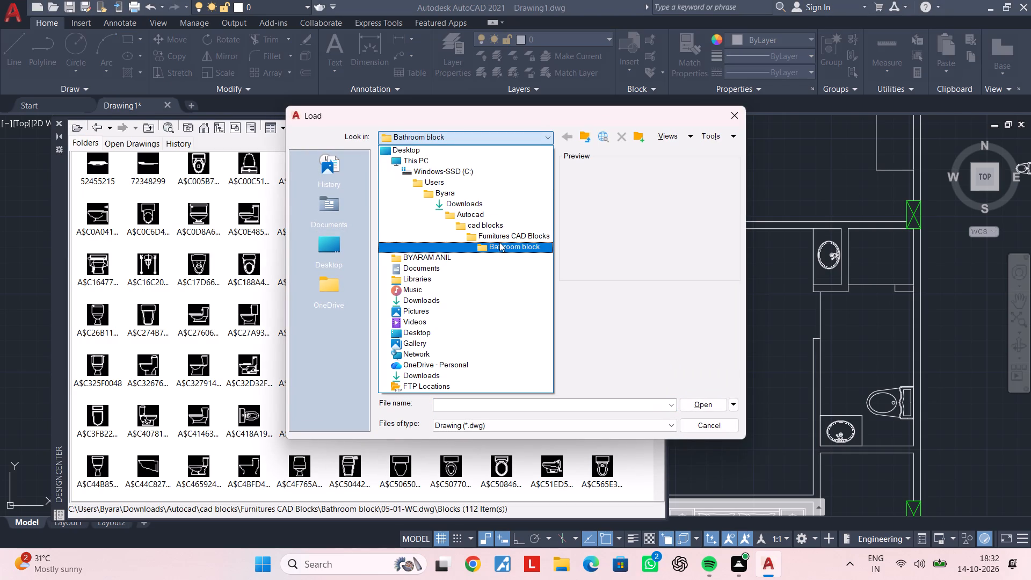
pyautogui.doubleClick(500, 239)
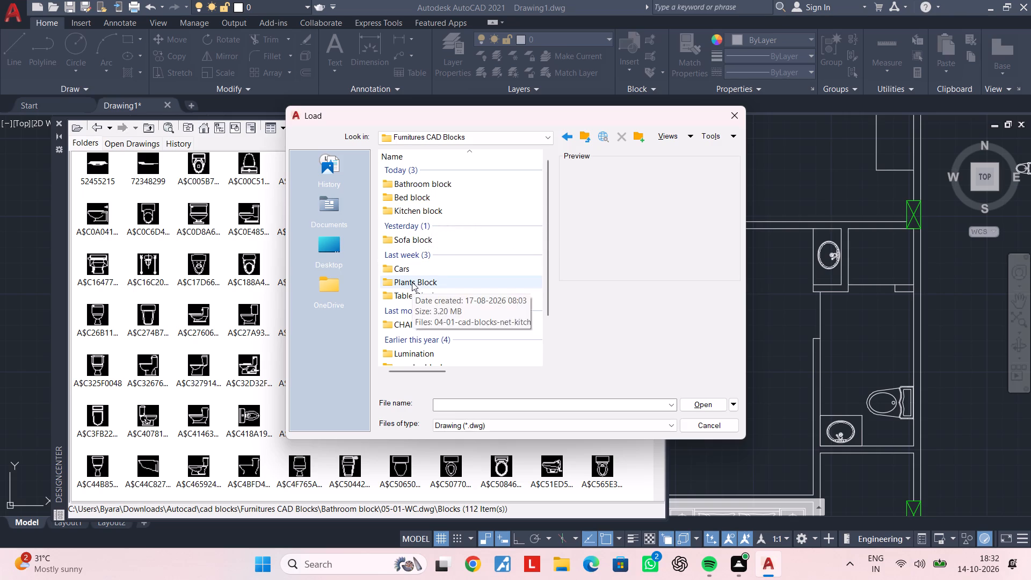
pyautogui.doubleClick(413, 241)
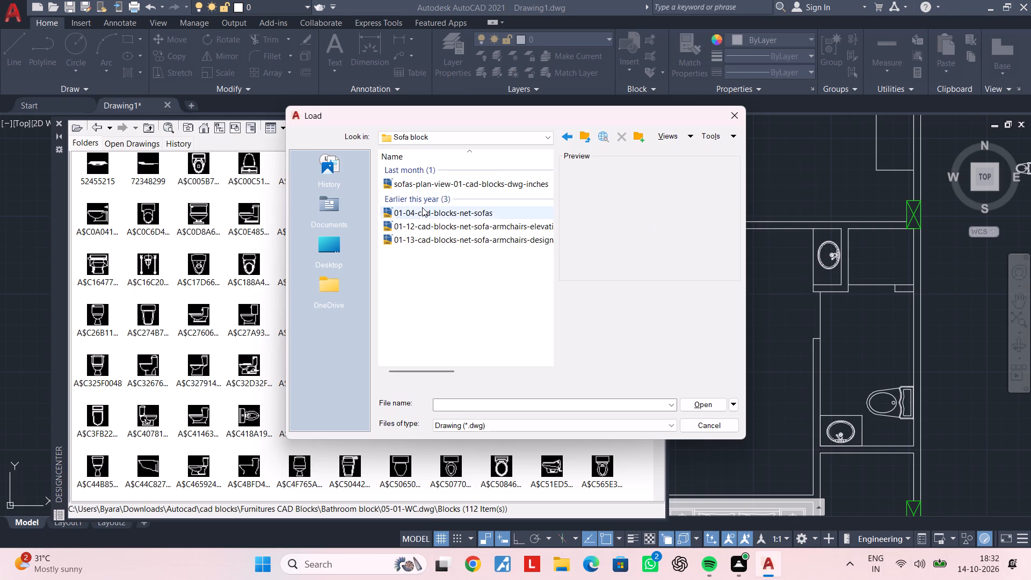
pyautogui.click(423, 208)
pyautogui.doubleClick(423, 208)
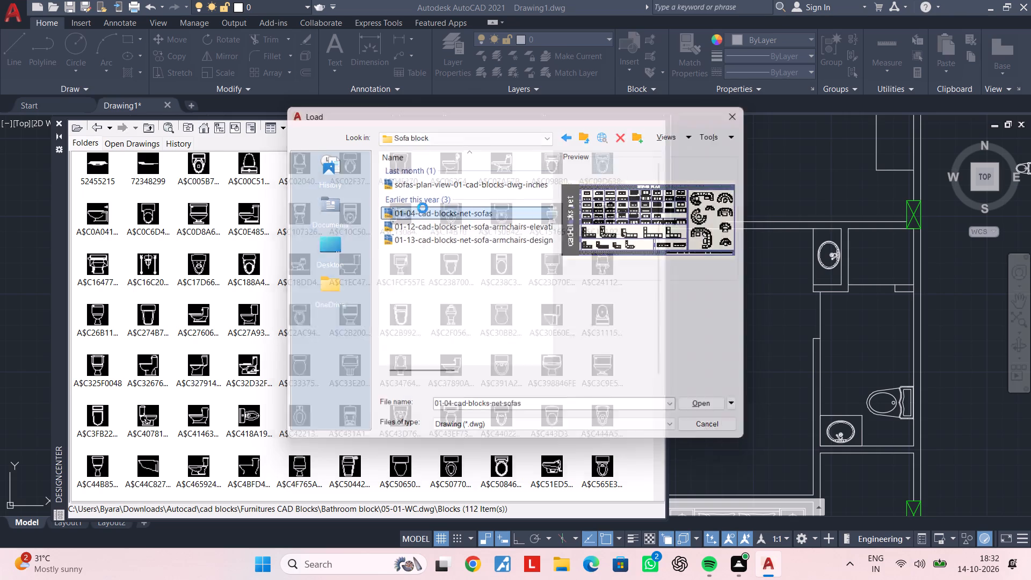
pyautogui.doubleClick(101, 180)
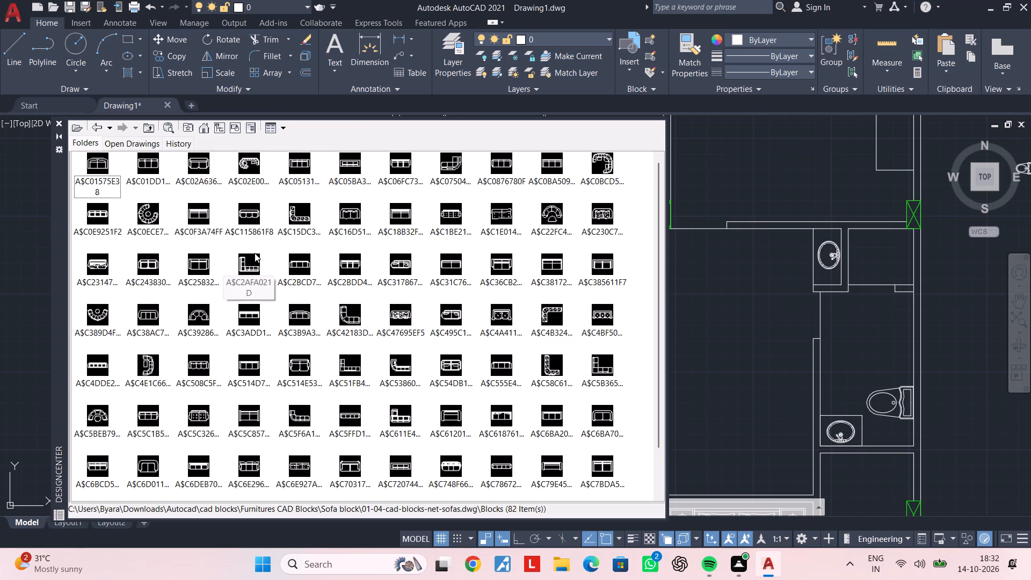
# Place the L-shaped sofa block A$C2AFA021D in the drawing from DesignCenter, and close DesignCenter.
pyautogui.doubleClick(252, 257)
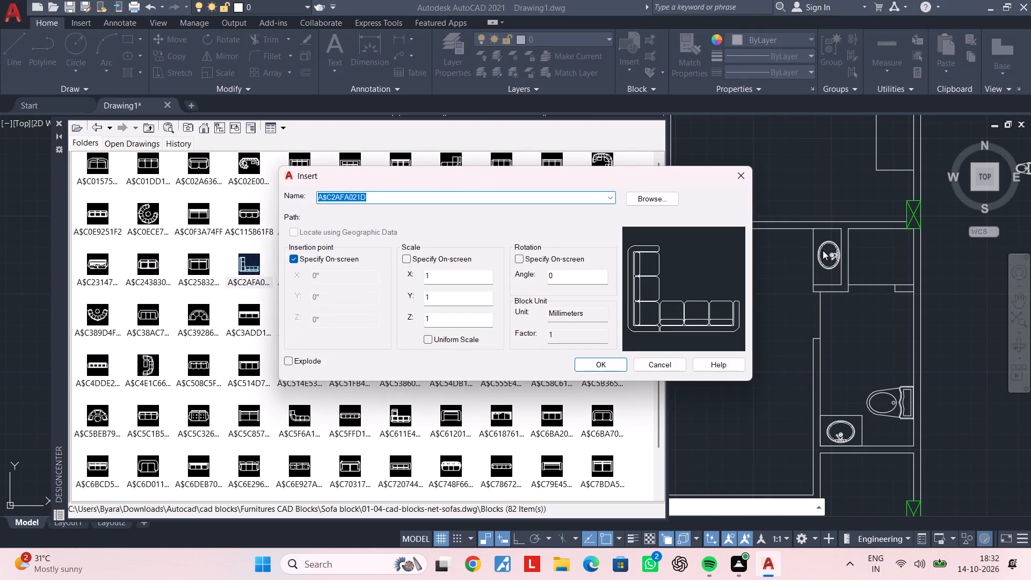
pyautogui.click(745, 179)
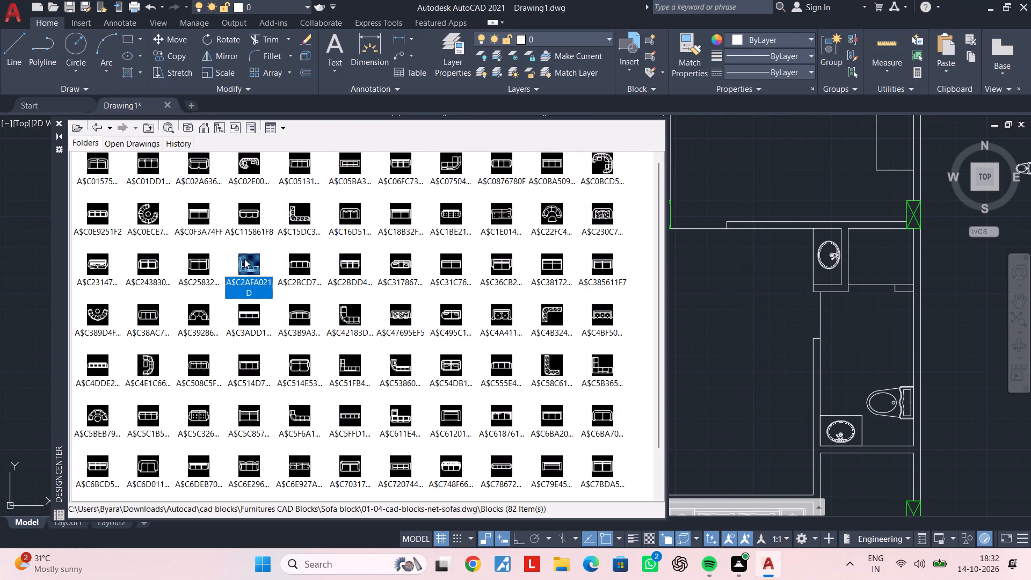
pyautogui.moveTo(244, 259); pyautogui.dragTo(716, 296)
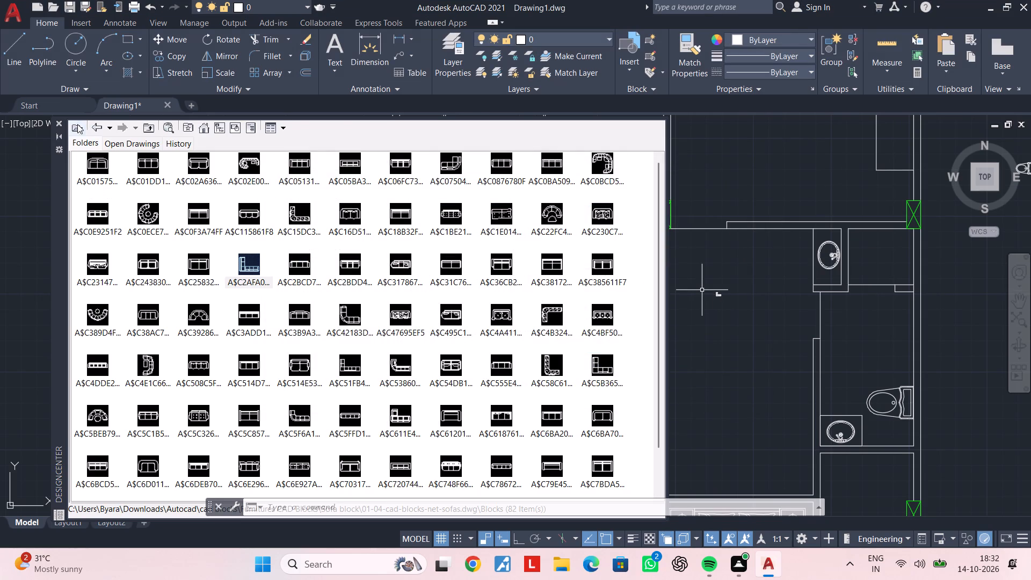
pyautogui.click(56, 122)
# Rotate the L-shaped sofa 270° with Ortho on, using a base point just southeast of it.
pyautogui.scroll(4, 722, 283)
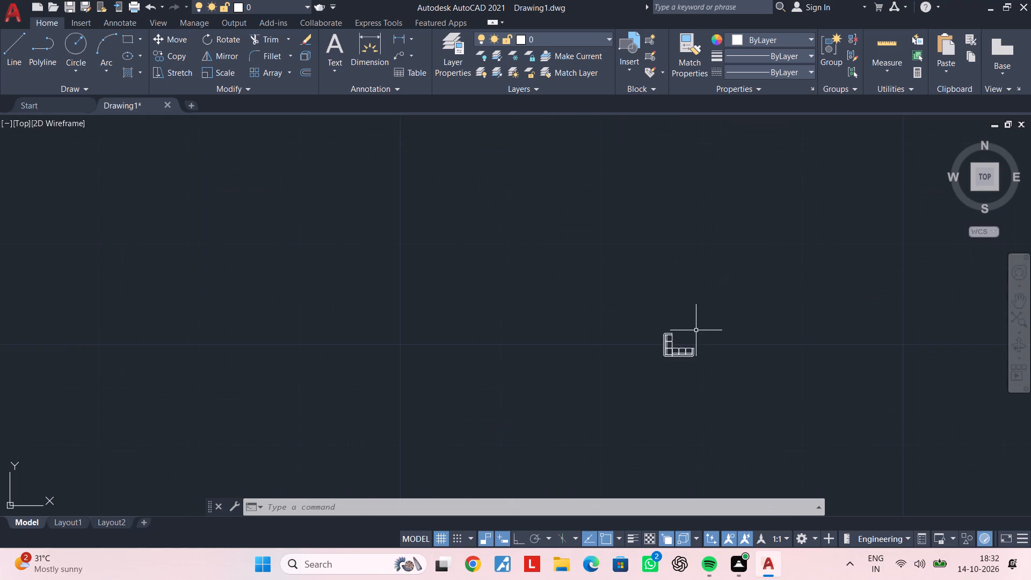
pyautogui.moveTo(695, 323); pyautogui.dragTo(702, 285, button='middle')
pyautogui.press('Escape')
pyautogui.click(750, 241)
pyautogui.click(599, 370)
pyautogui.write('ro')
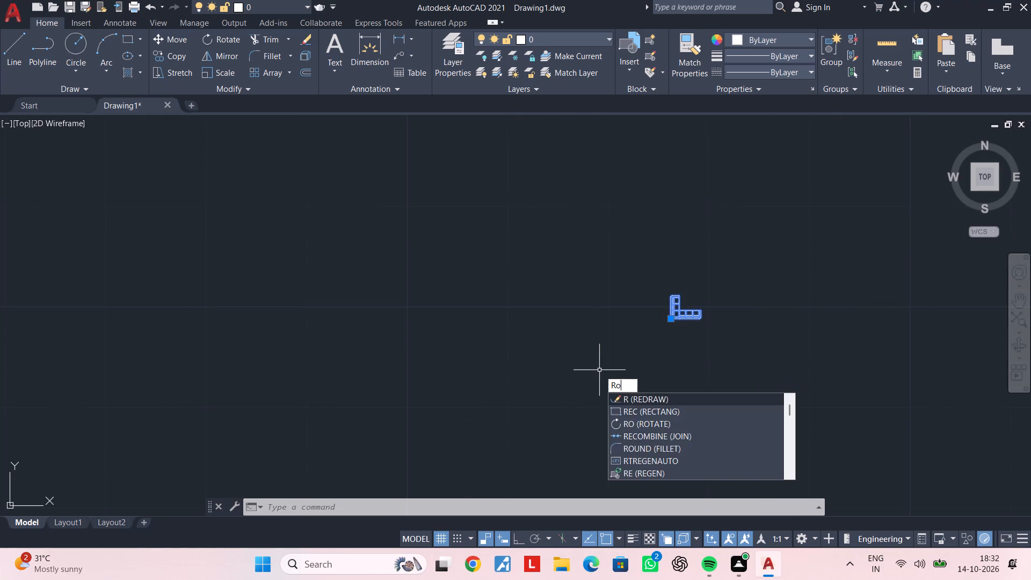
pyautogui.press('space')
pyautogui.click(693, 353)
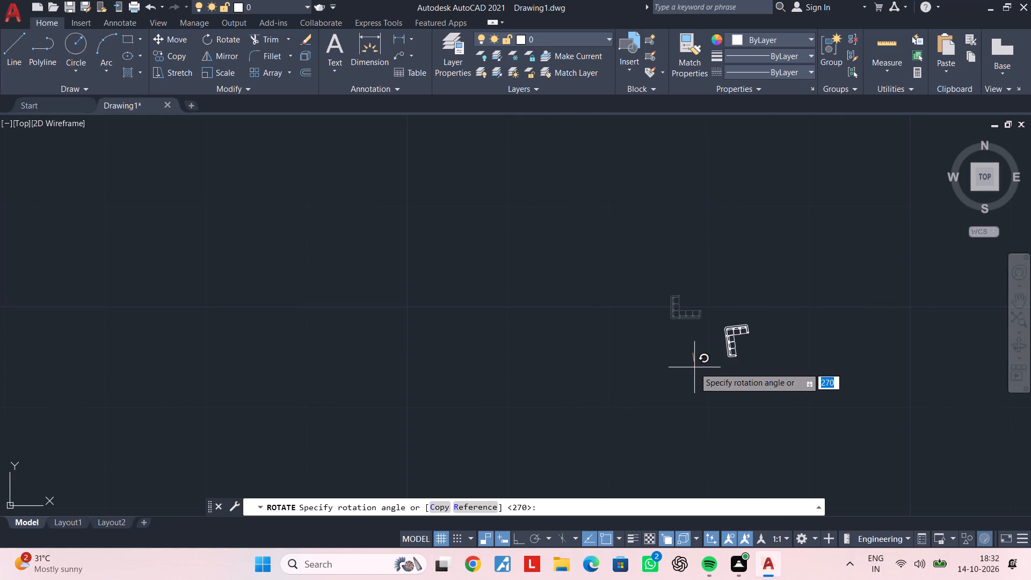
pyautogui.click(512, 533)
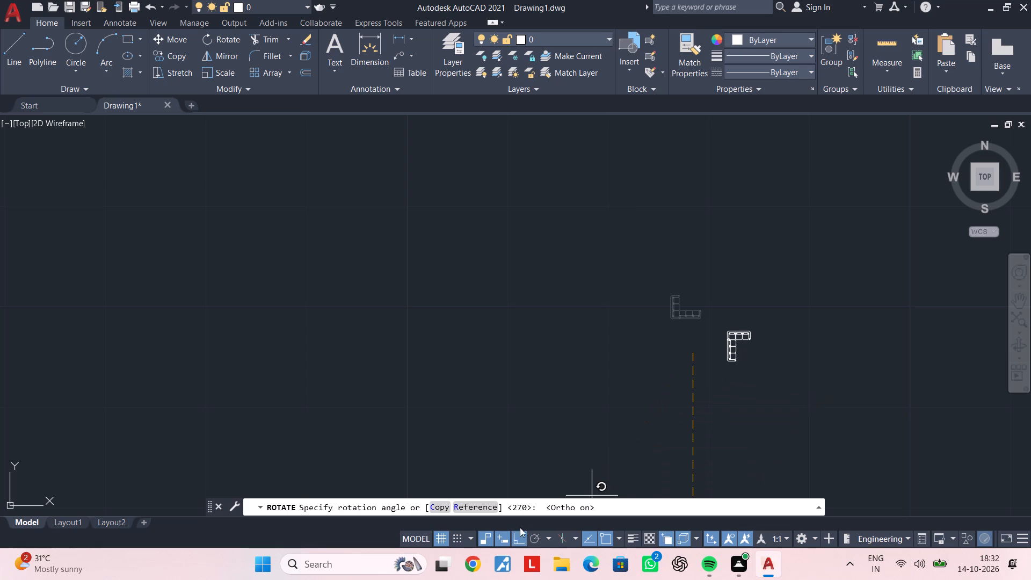
pyautogui.click(711, 393)
# Copy the rotated L-shaped sofa with Ortho off into the room south of the northern bedroom, near its west wall.
pyautogui.scroll(2, 763, 335)
pyautogui.click(778, 288)
pyautogui.click(606, 428)
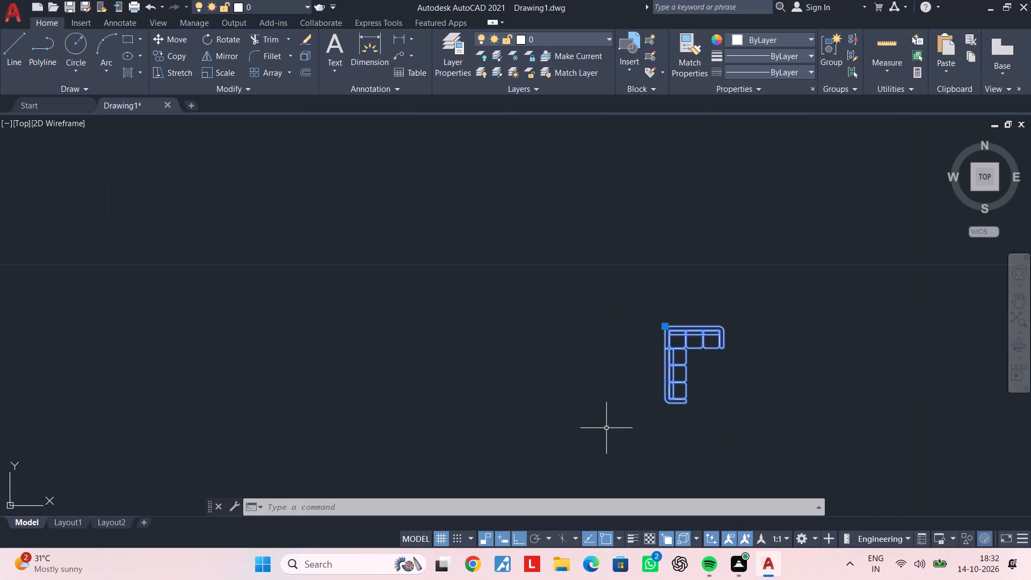
pyautogui.write('co')
pyautogui.press('space')
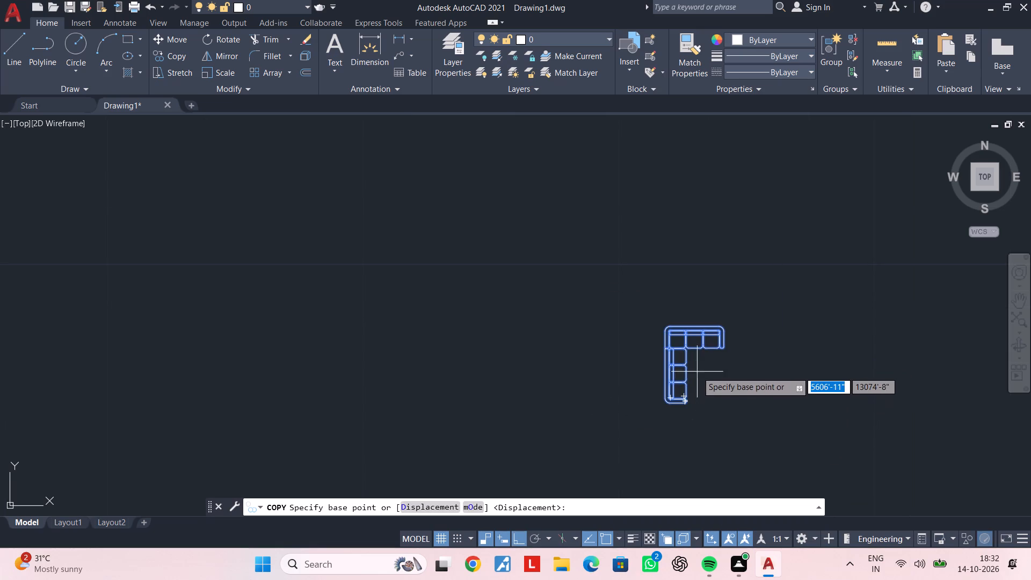
pyautogui.click(697, 372)
pyautogui.scroll(-3, 475, 368)
pyautogui.moveTo(492, 366); pyautogui.dragTo(933, 329, button='middle')
pyautogui.scroll(-1, 538, 330)
pyautogui.moveTo(538, 330); pyautogui.dragTo(530, 370, button='middle')
pyautogui.scroll(-2, 572, 453)
pyautogui.moveTo(594, 431); pyautogui.dragTo(680, 345, button='middle')
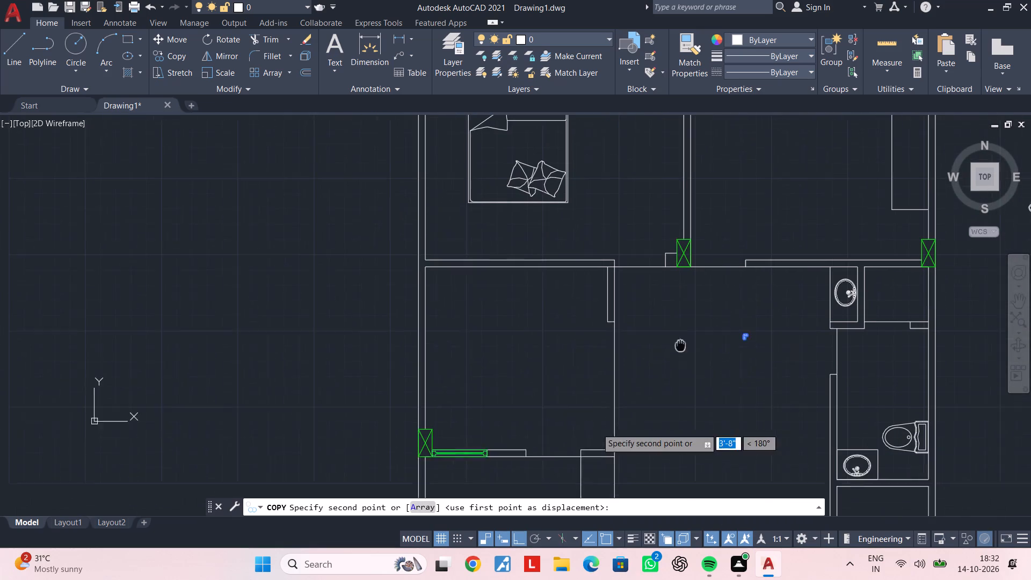
pyautogui.moveTo(680, 345); pyautogui.dragTo(687, 340, button='middle')
pyautogui.click(523, 534)
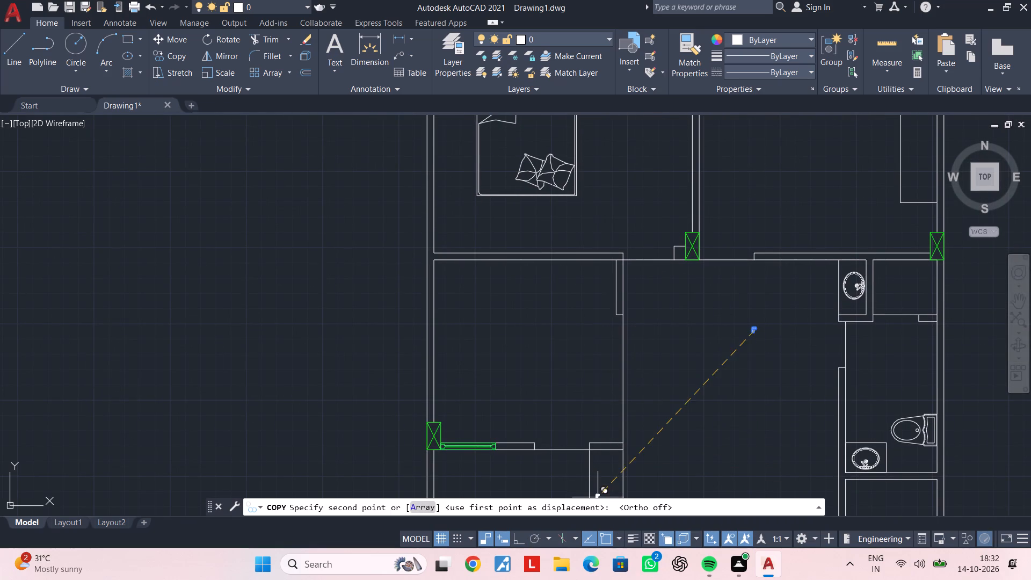
pyautogui.moveTo(485, 355); pyautogui.dragTo(519, 328, button='middle')
pyautogui.scroll(2, 492, 328)
pyautogui.moveTo(492, 332); pyautogui.dragTo(549, 310, button='middle')
pyautogui.click(524, 291)
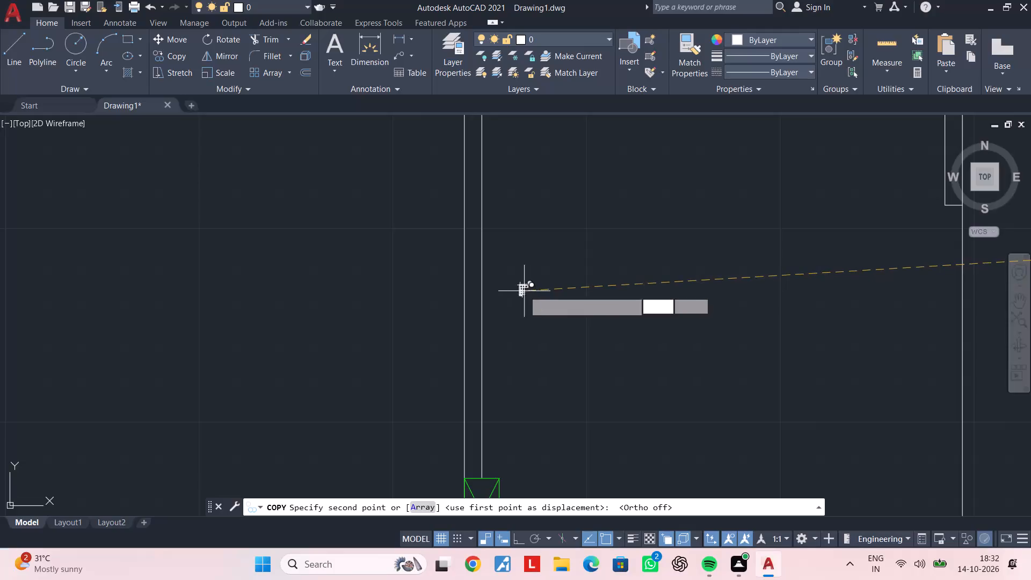
pyautogui.press('Escape')
# Scale the copied sofa up freehand by a factor of about 3'-0" so it fills the room's northwest corner.
pyautogui.click(538, 274)
pyautogui.click(505, 317)
pyautogui.write('sc')
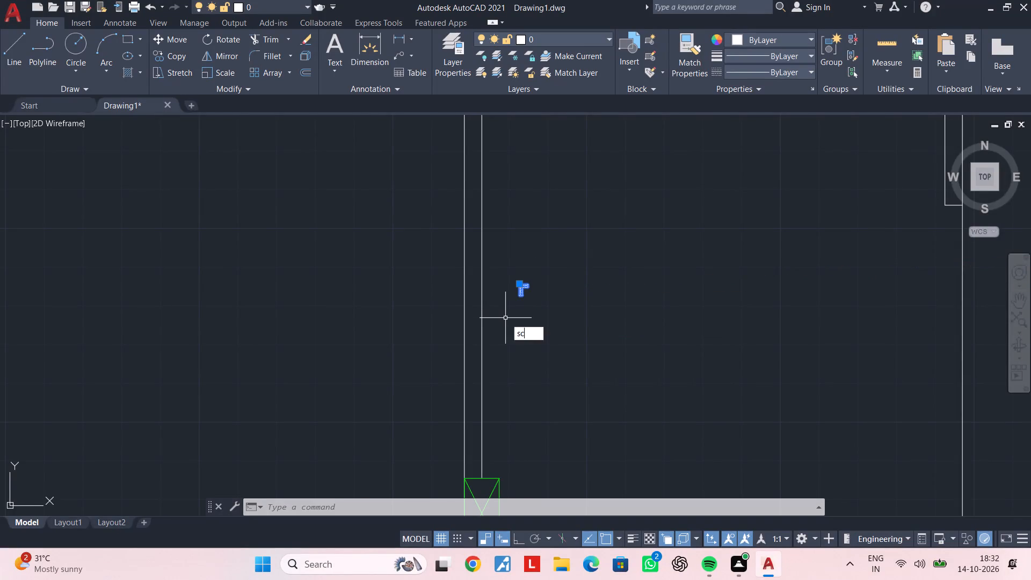
pyautogui.press('space')
pyautogui.scroll(3, 505, 309)
pyautogui.click(549, 233)
pyautogui.scroll(-2, 715, 242)
pyautogui.moveTo(719, 246); pyautogui.dragTo(545, 284, button='middle')
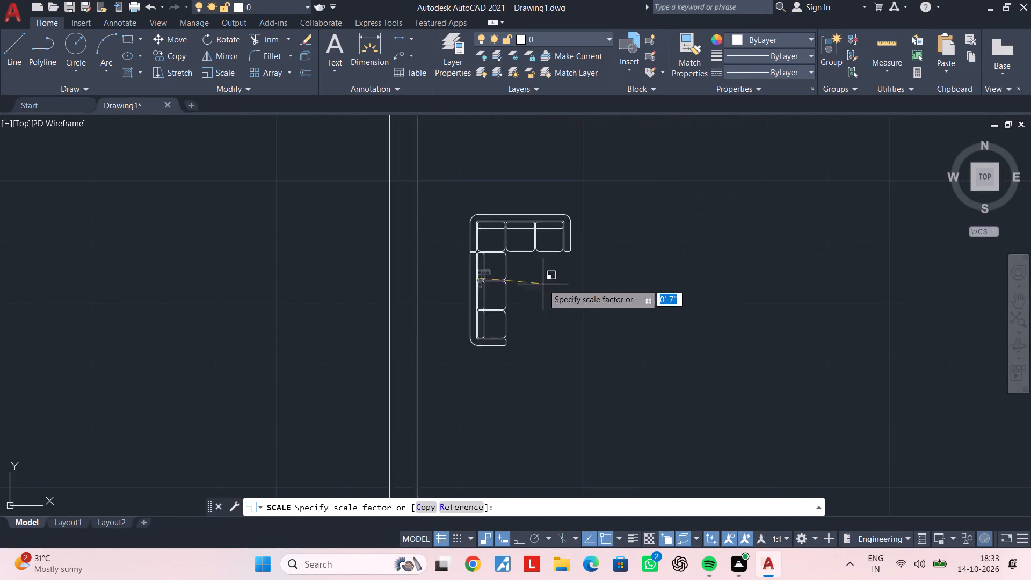
pyautogui.scroll(-3, 636, 307)
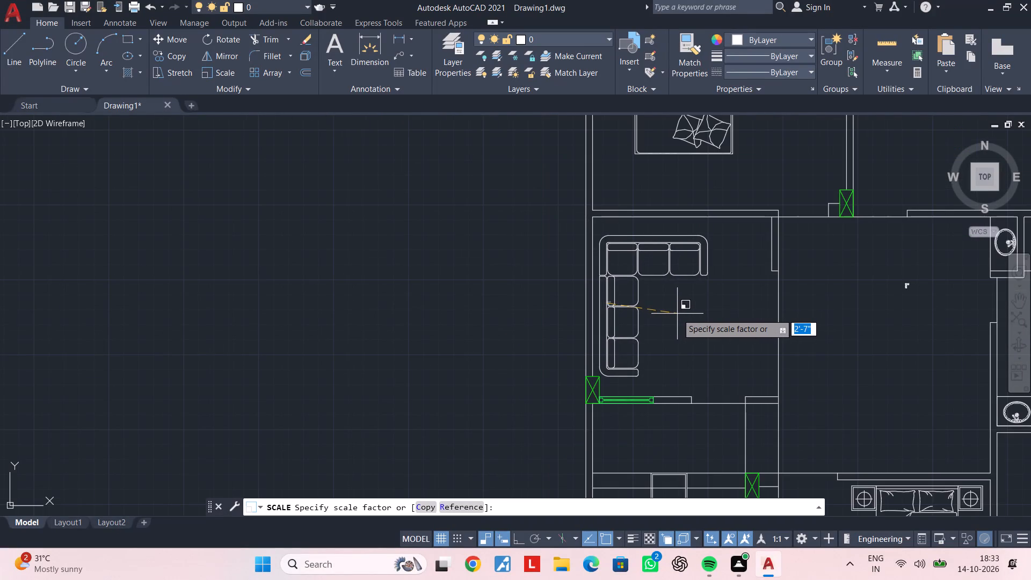
pyautogui.scroll(1, 677, 314)
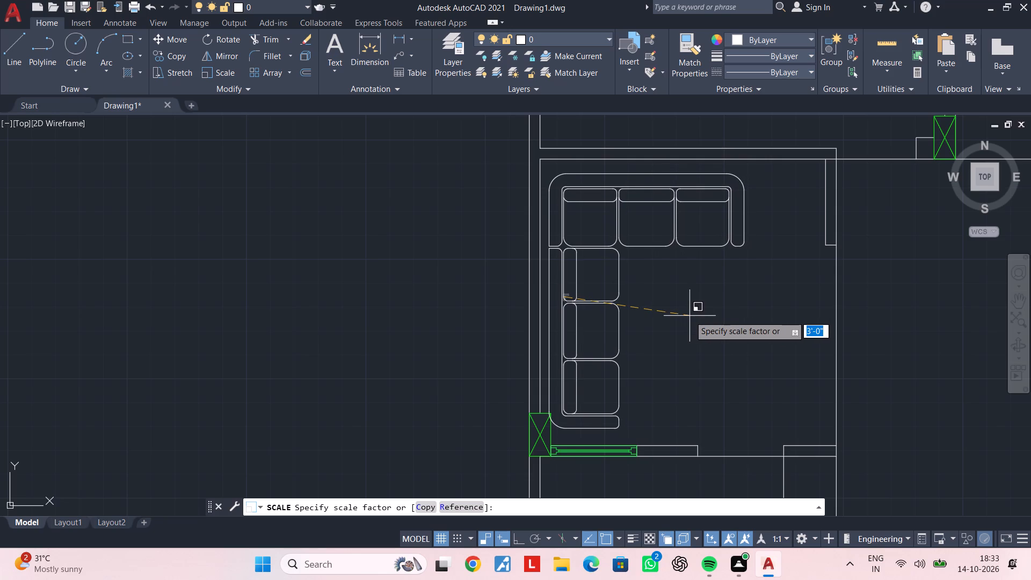
pyautogui.click(689, 316)
pyautogui.press('Escape')
# Move the enlarged L-shaped sofa about 3" north, away from the window wall.
pyautogui.scroll(3, 596, 414)
pyautogui.scroll(-1, 596, 406)
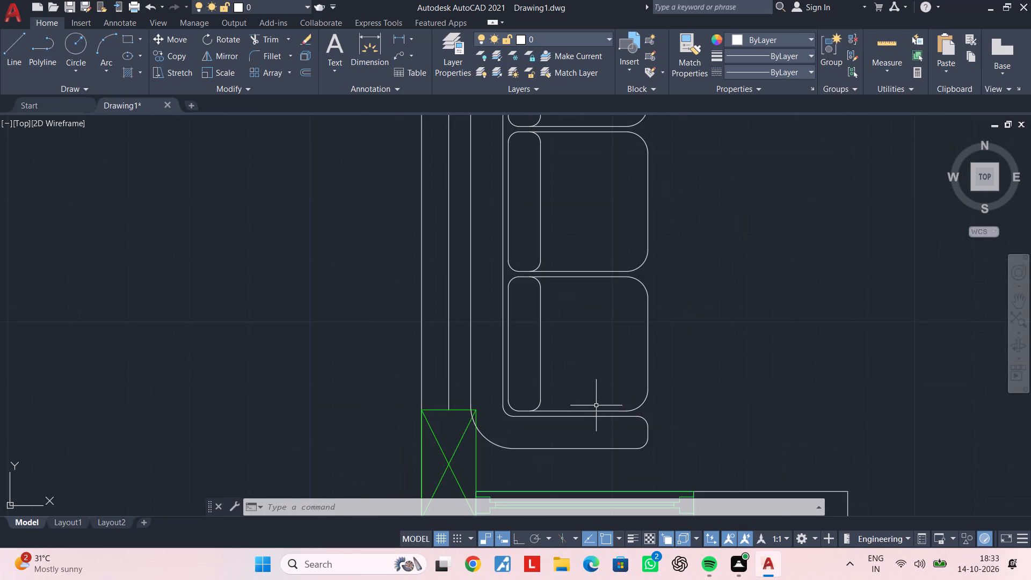
pyautogui.click(592, 409)
pyautogui.click(567, 414)
pyautogui.write('m')
pyautogui.press('space')
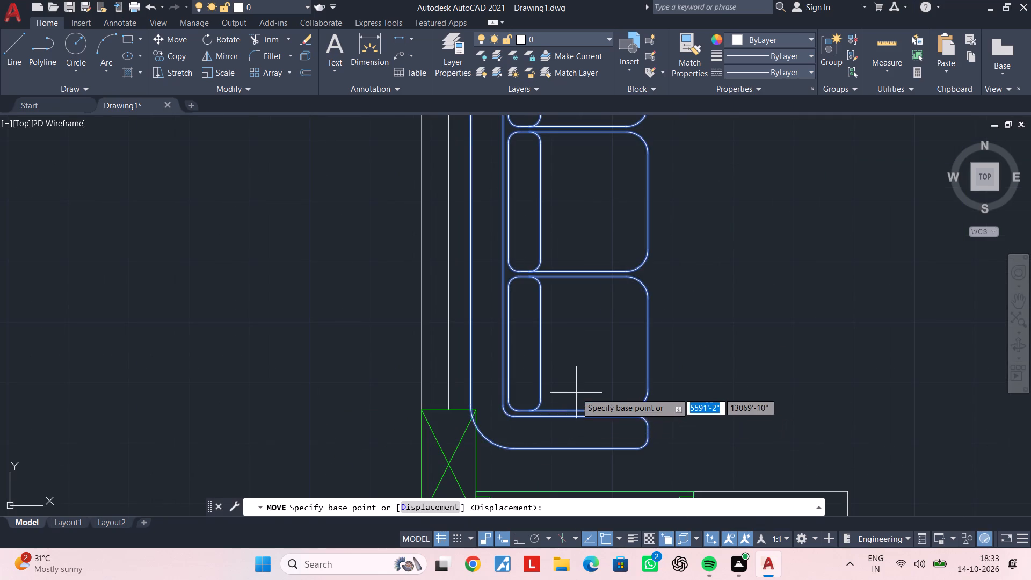
pyautogui.scroll(-2, 578, 388)
pyautogui.moveTo(583, 379); pyautogui.dragTo(576, 422, button='middle')
pyautogui.click(576, 408)
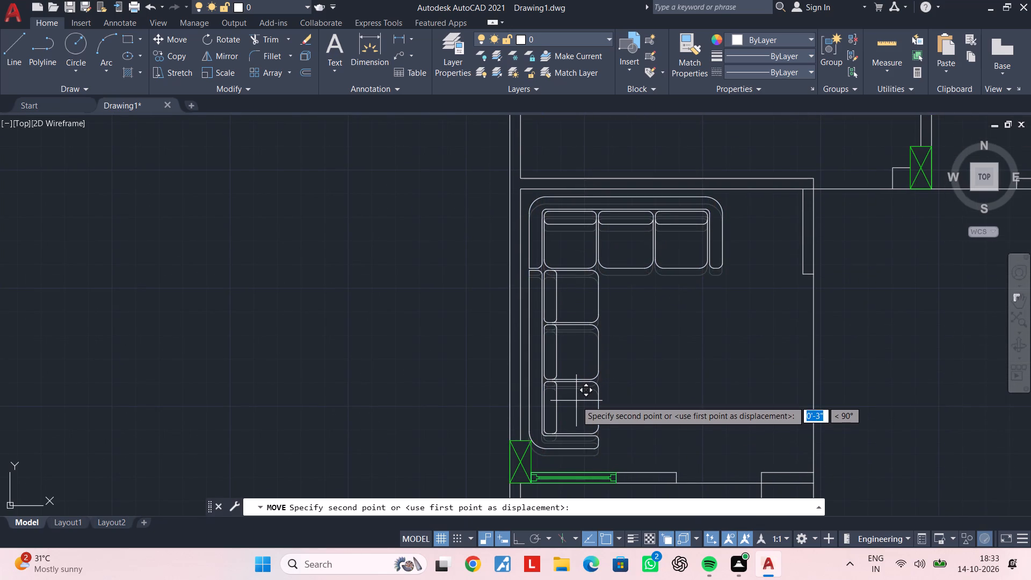
pyautogui.click(576, 400)
# Delete the small original L-shaped sofa left in the central hall.
pyautogui.scroll(-2, 580, 398)
pyautogui.middleClick(582, 398)
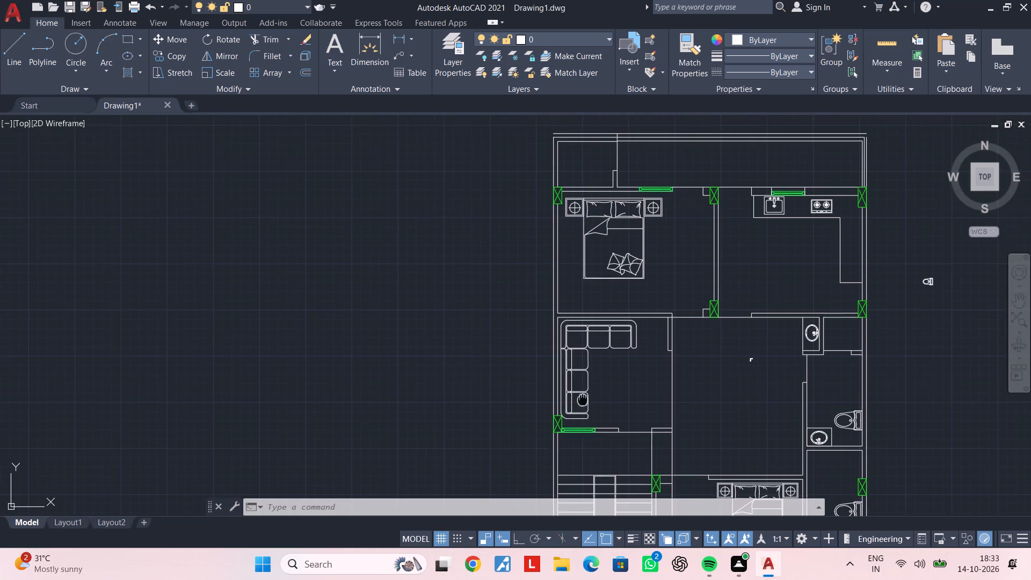
pyautogui.press('Escape')
pyautogui.press('Escape')
pyautogui.moveTo(626, 386); pyautogui.dragTo(590, 366, button='middle')
pyautogui.press('Escape')
pyautogui.press('Escape')
pyautogui.scroll(2, 689, 339)
pyautogui.scroll(2, 764, 335)
pyautogui.moveTo(774, 332); pyautogui.dragTo(762, 343)
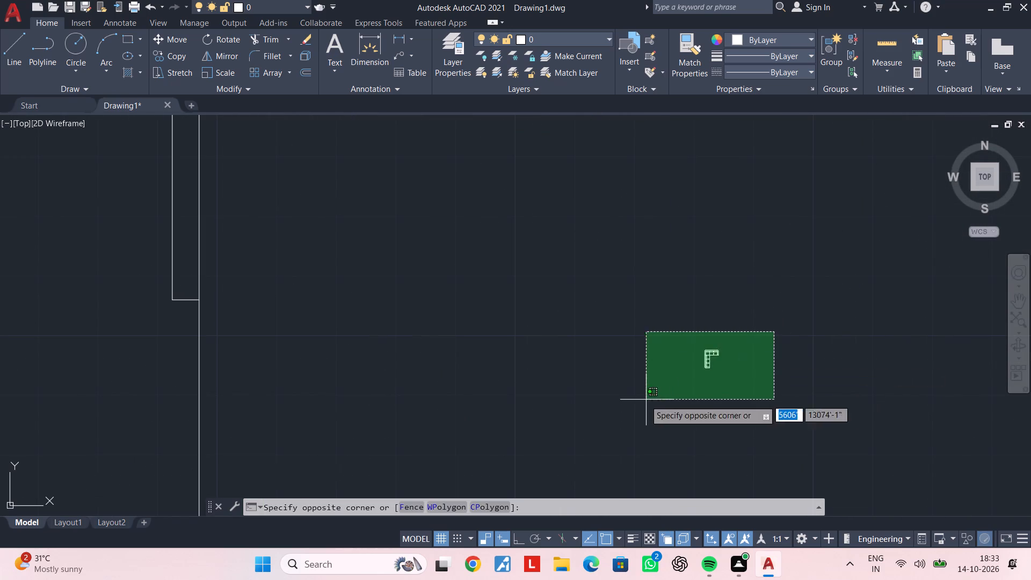
pyautogui.click(641, 405)
pyautogui.press('Delete')
# Delete the stray toilet block outside the plan, east of the kitchen.
pyautogui.scroll(-5, 641, 411)
pyautogui.scroll(3, 800, 330)
pyautogui.click(765, 373)
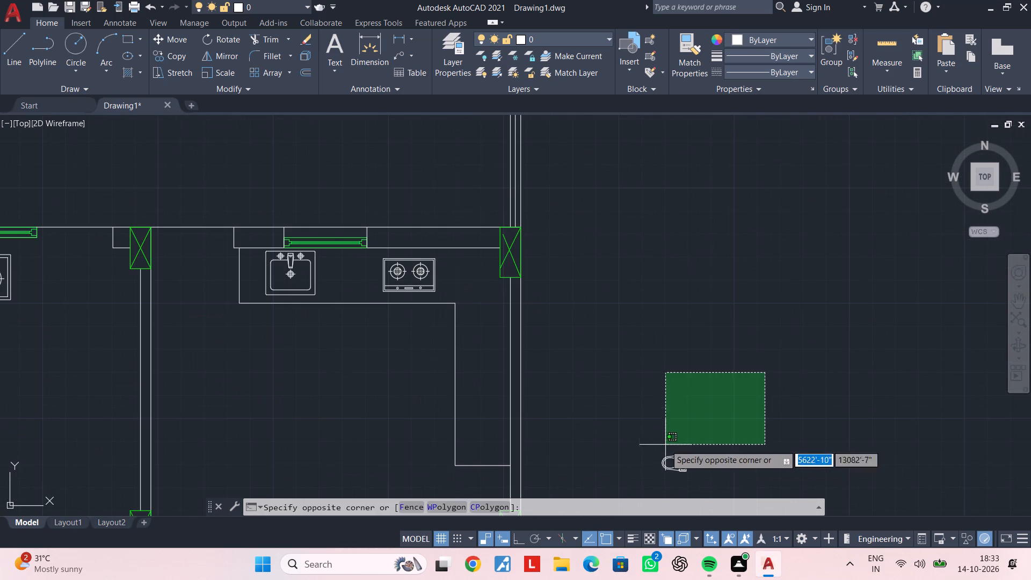
pyautogui.click(629, 469)
pyautogui.press('Delete')
# Draw a rectangular center table about 4' by 1'-10" in front of the L-shaped sofa.
pyautogui.scroll(-2, 598, 476)
pyautogui.moveTo(586, 434); pyautogui.dragTo(773, 265, button='middle')
pyautogui.moveTo(559, 330); pyautogui.dragTo(587, 304, button='middle')
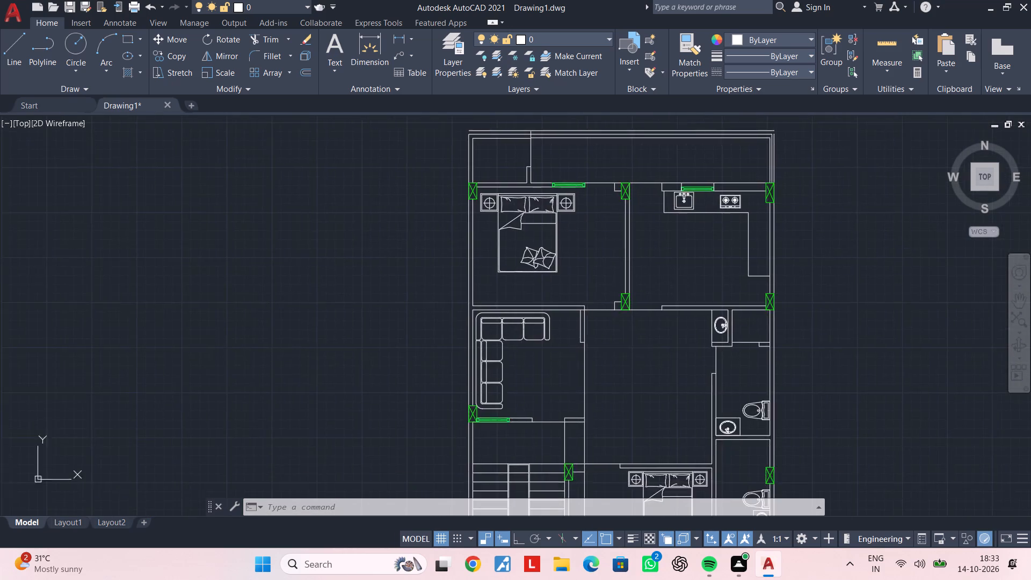
pyautogui.scroll(2, 482, 386)
pyautogui.moveTo(556, 386); pyautogui.dragTo(557, 355, button='middle')
pyautogui.press('Escape')
pyautogui.press('Escape')
pyautogui.press('Escape')
pyautogui.press('Escape')
pyautogui.press('Escape')
pyautogui.press('Escape')
pyautogui.press('Escape')
pyautogui.press('Escape')
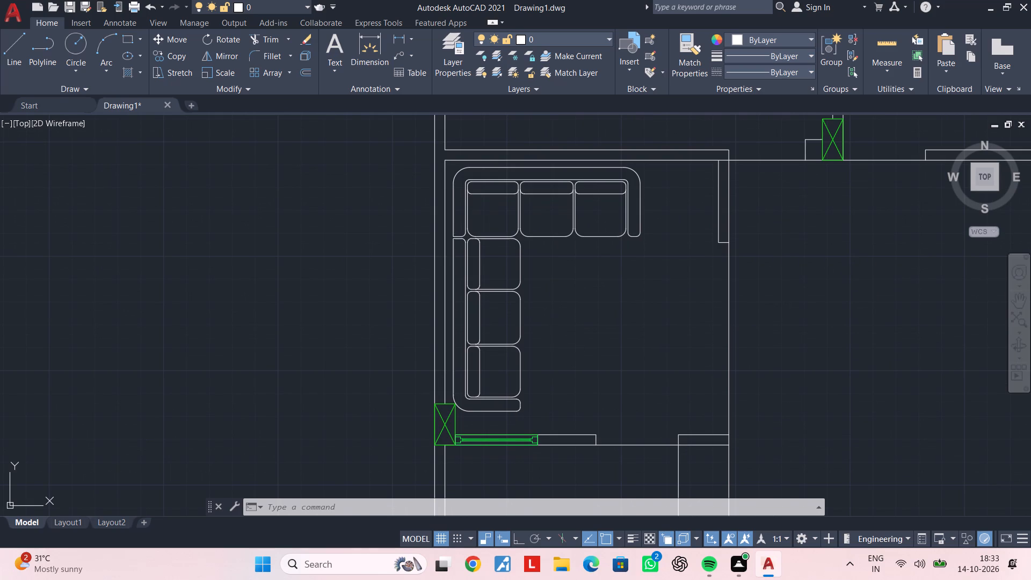
pyautogui.moveTo(578, 347); pyautogui.dragTo(532, 339, button='middle')
pyautogui.press('Escape')
pyautogui.press('Escape')
pyautogui.write('rec')
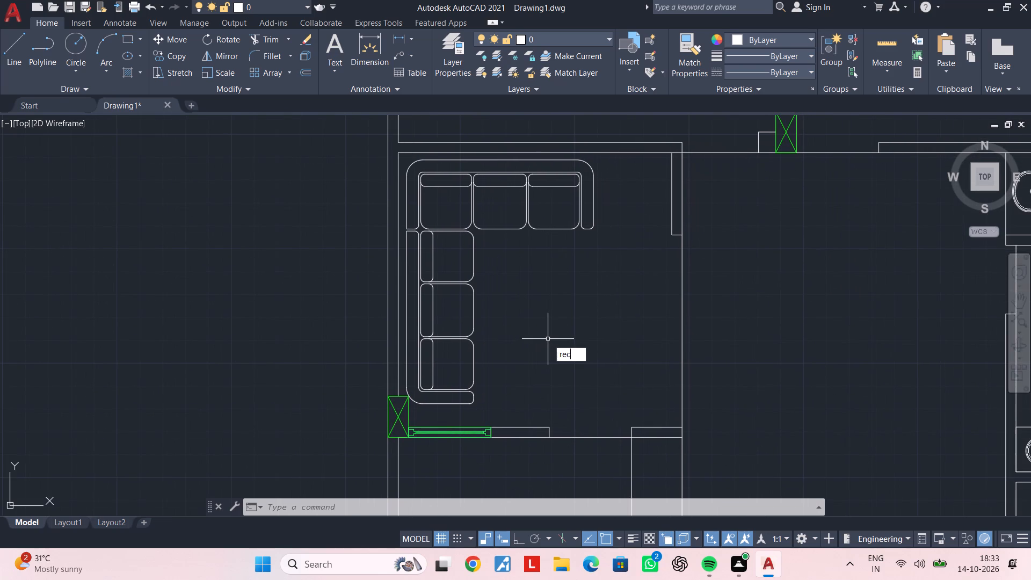
pyautogui.press('space')
pyautogui.click(506, 271)
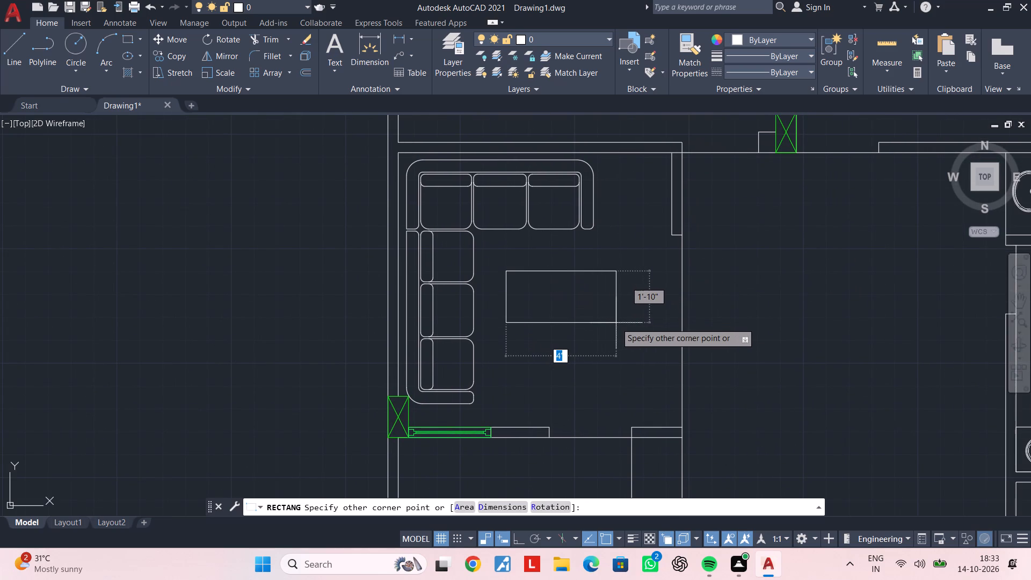
pyautogui.click(616, 323)
pyautogui.press('Escape')
pyautogui.press('Escape')
pyautogui.press('Escape')
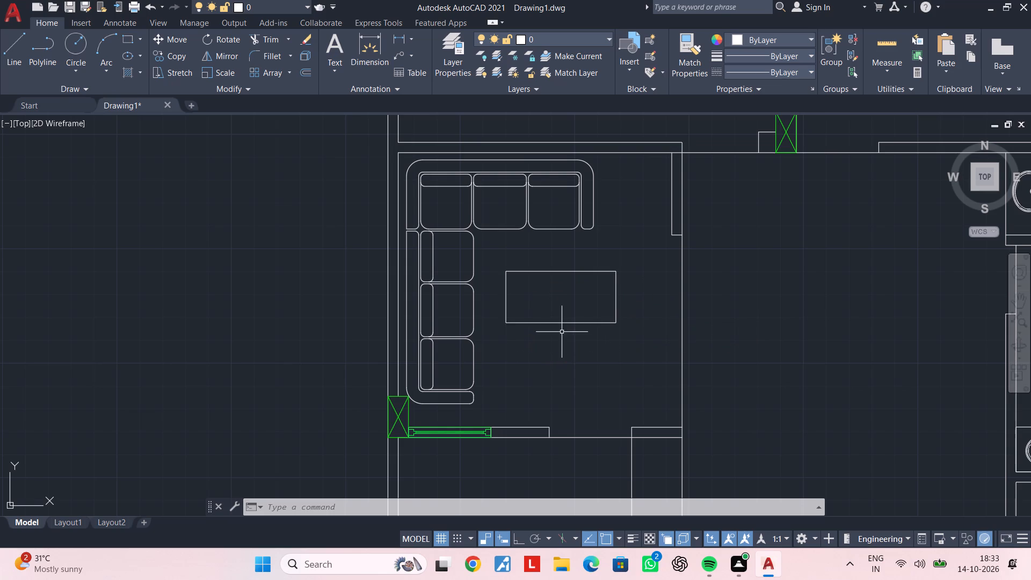
# Examine the furnished floor plan and the empty central hall.
pyautogui.moveTo(562, 339); pyautogui.dragTo(552, 358, button='middle')
pyautogui.press('Escape')
pyautogui.press('Escape')
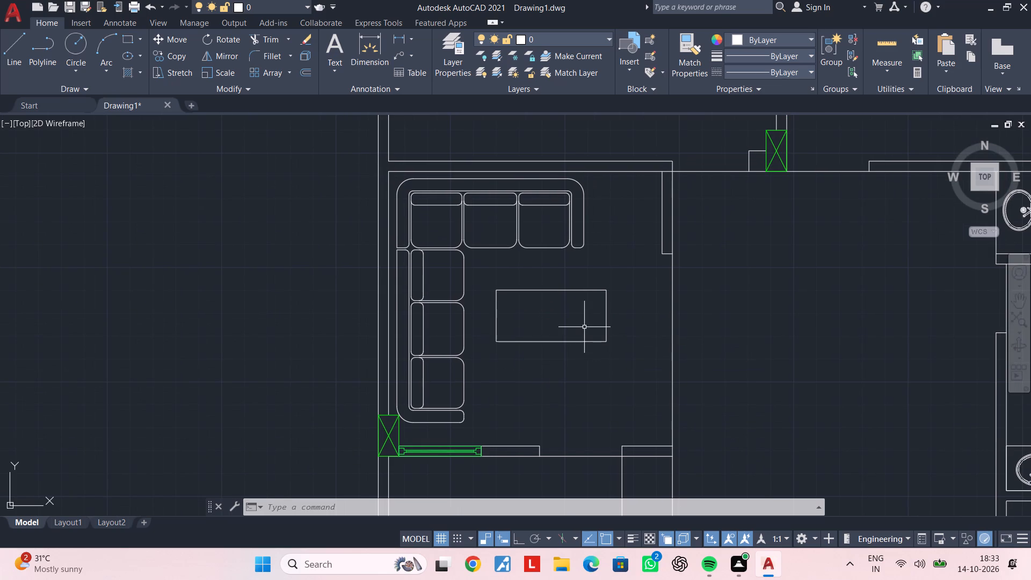
pyautogui.scroll(-3, 585, 327)
pyautogui.moveTo(613, 330); pyautogui.dragTo(572, 377, button='middle')
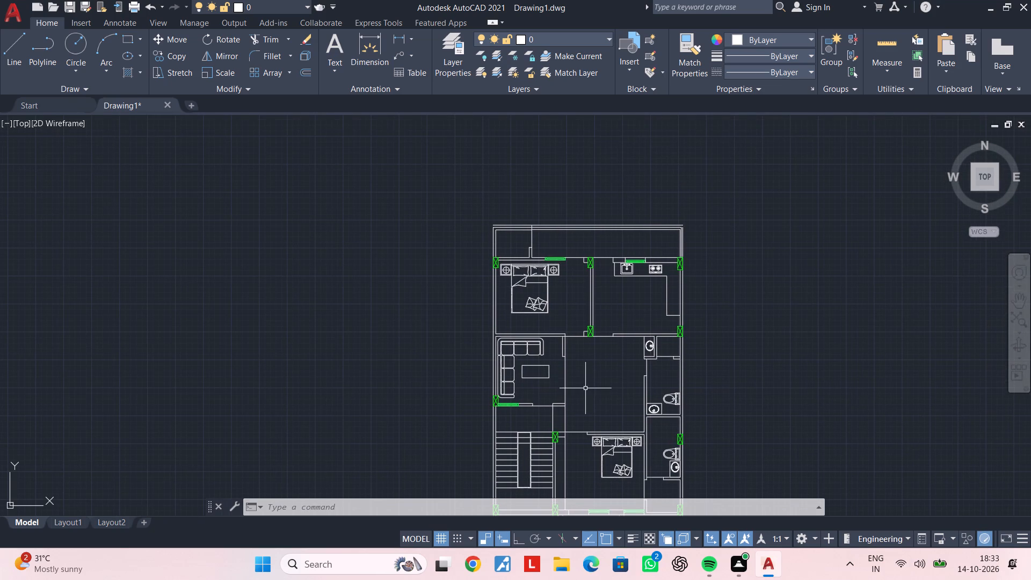
pyautogui.press('Escape')
pyautogui.press('Escape')
pyautogui.moveTo(592, 393); pyautogui.dragTo(570, 342, button='middle')
pyautogui.moveTo(573, 336); pyautogui.dragTo(541, 360, button='middle')
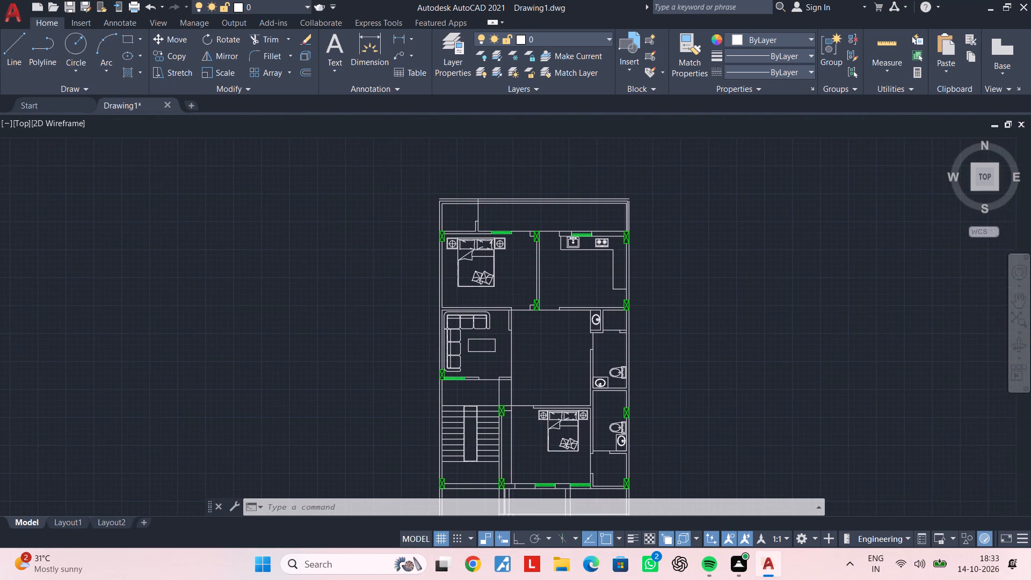
pyautogui.scroll(1, 551, 393)
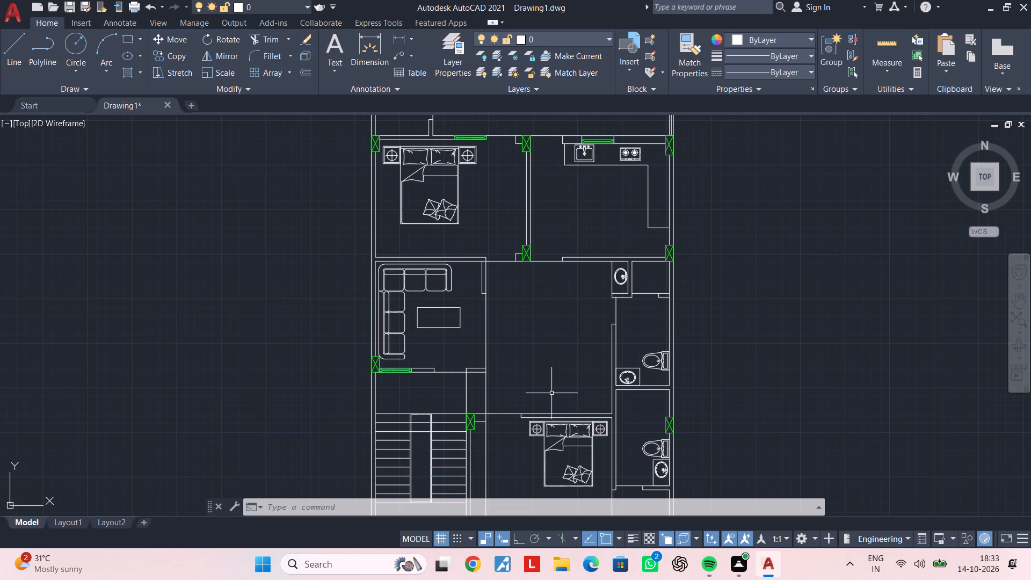
pyautogui.moveTo(554, 400); pyautogui.dragTo(564, 366, button='middle')
pyautogui.scroll(1, 556, 365)
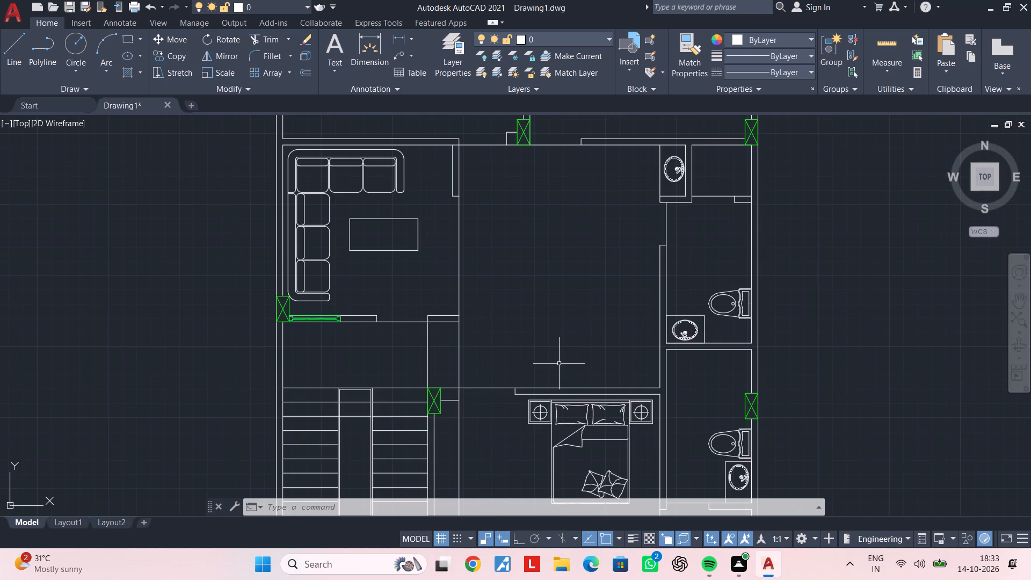
# Open DesignCenter and load cad_block_plan_simple_tables-inches from the Table Dinning folder of Furnitures CAD Blocks.
pyautogui.press('a')
pyautogui.write('dc')
pyautogui.press('space')
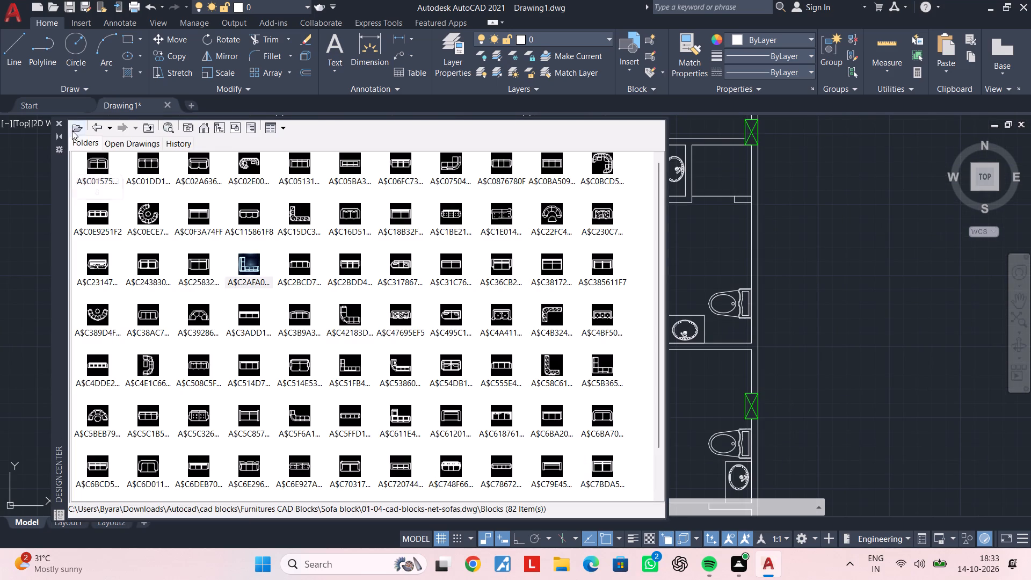
pyautogui.click(72, 127)
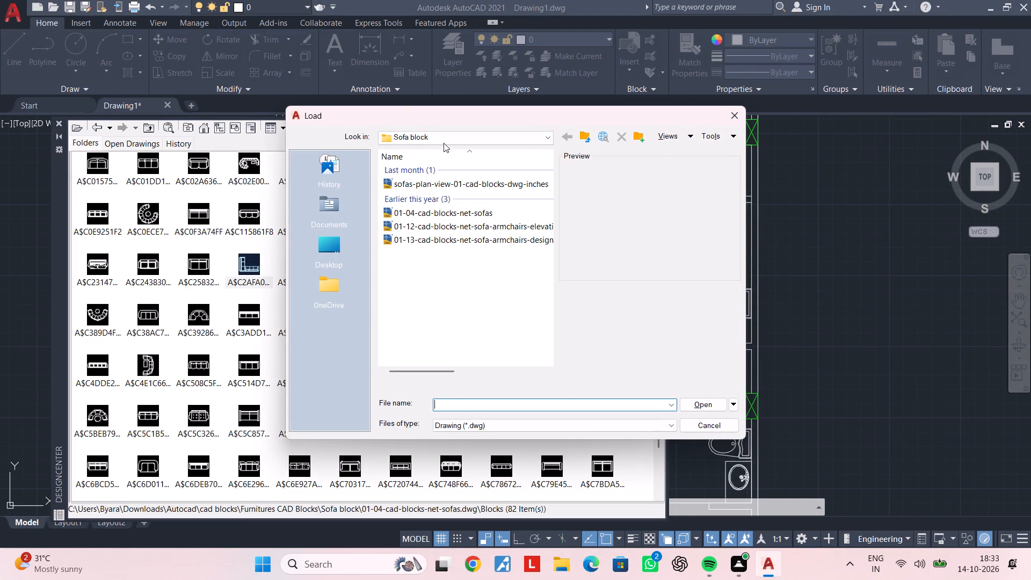
pyautogui.click(444, 139)
pyautogui.doubleClick(485, 238)
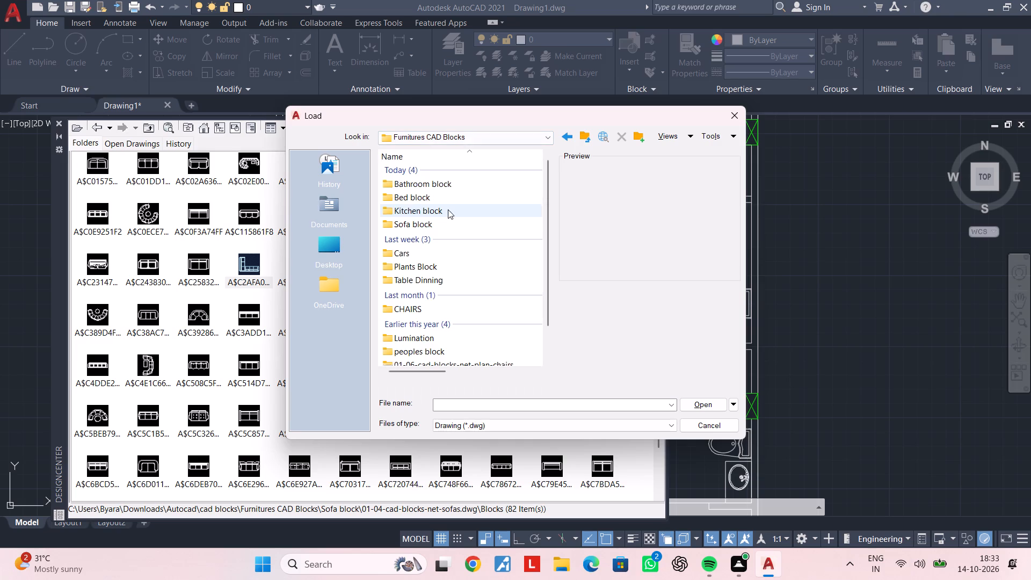
pyautogui.doubleClick(415, 279)
pyautogui.doubleClick(413, 187)
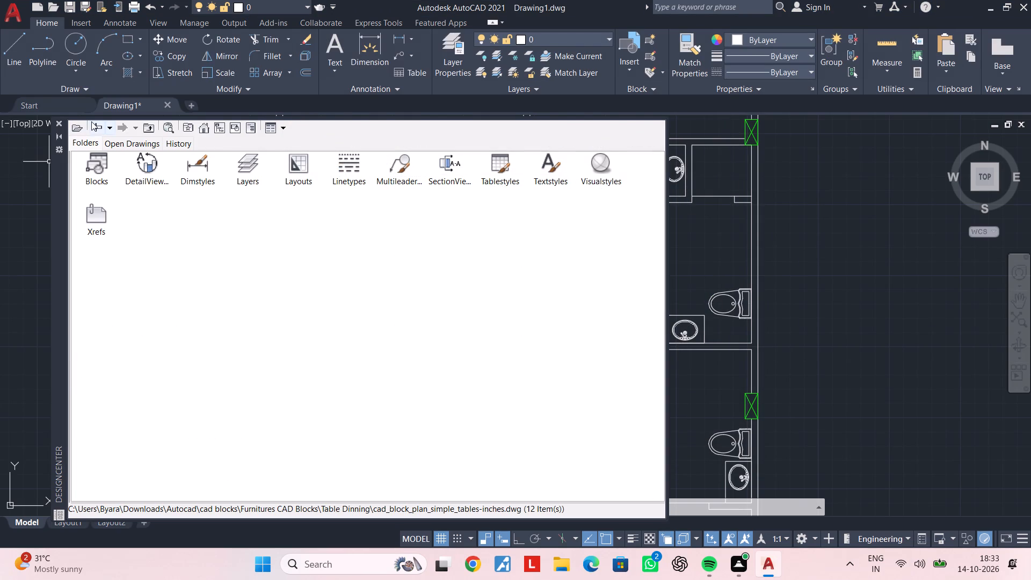
# Load the drawing 01-10-cad-blocks-net-tables from the Table Dinning folder into DesignCenter and open its Blocks.
pyautogui.click(72, 127)
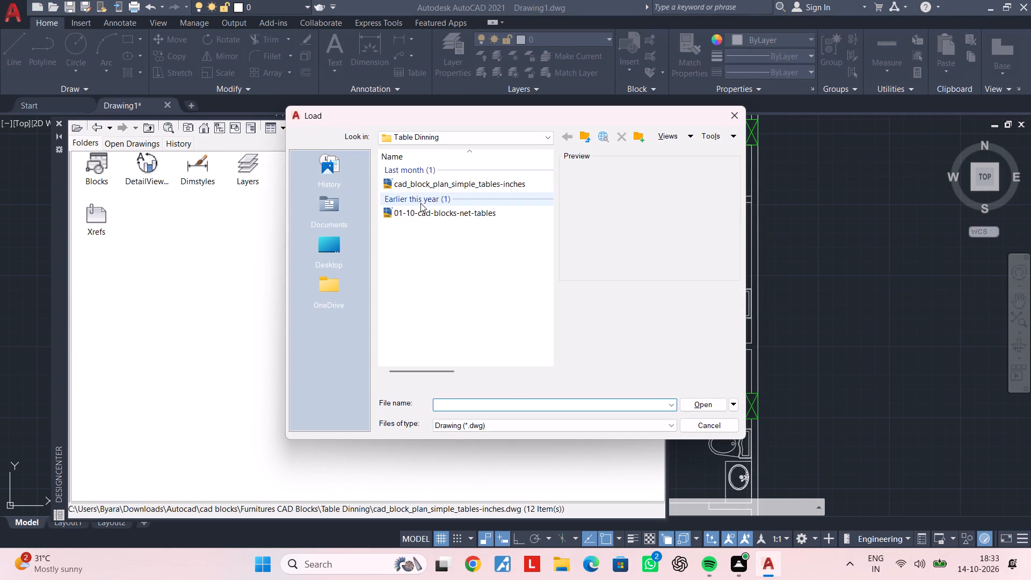
pyautogui.doubleClick(420, 209)
pyautogui.doubleClick(95, 153)
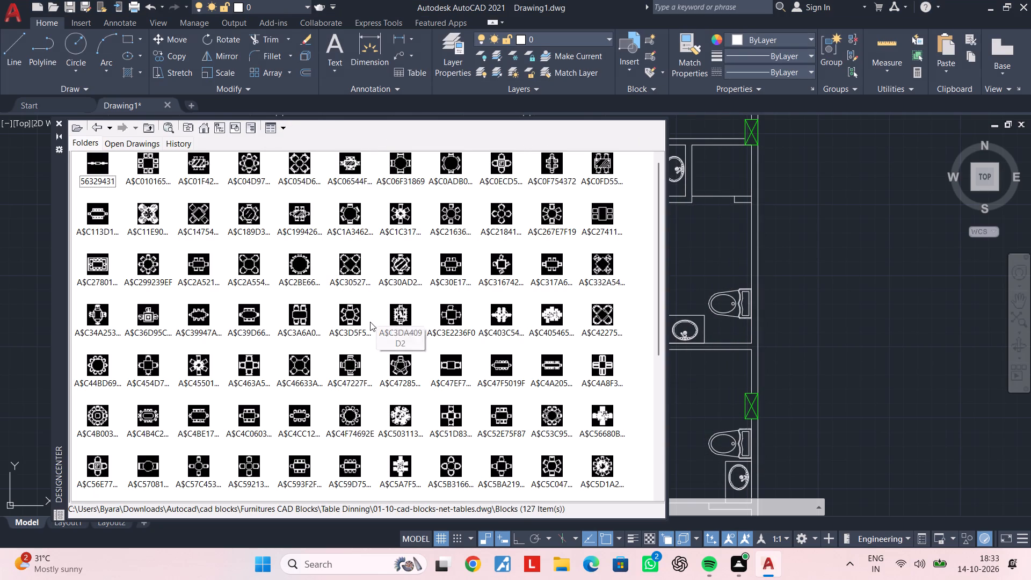
# Preview several dining table blocks from the tables drawing, including A$C3DA409D2, A$C4C0603CD and A$C76235AA8, to compare their seating layouts.
pyautogui.doubleClick(396, 313)
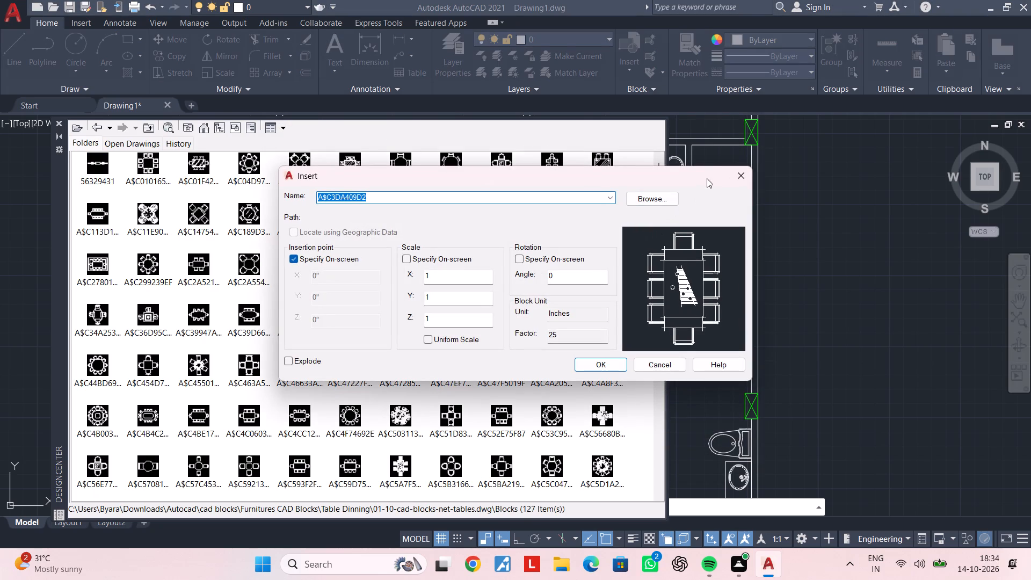
pyautogui.click(739, 174)
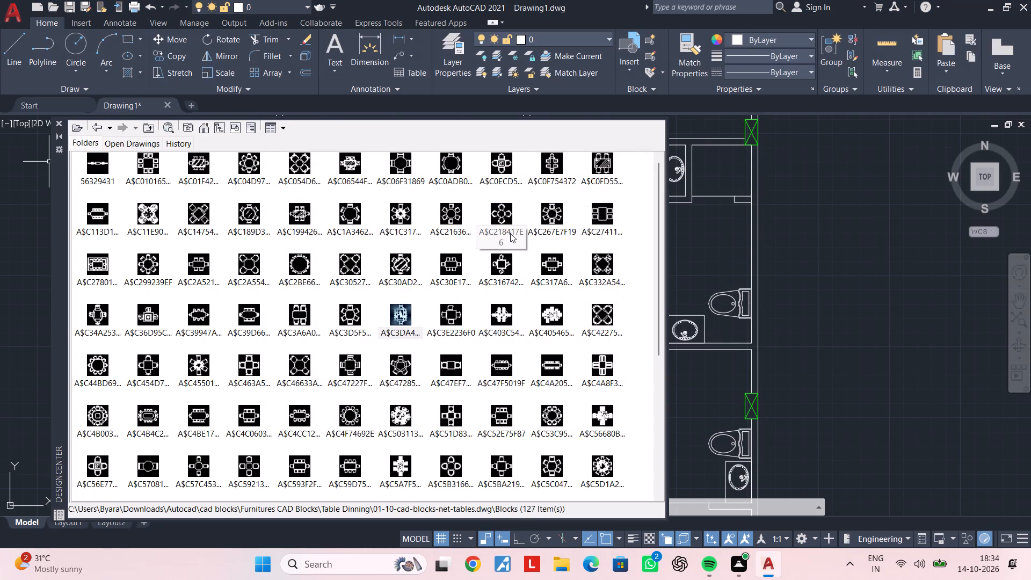
pyautogui.scroll(-1, 510, 233)
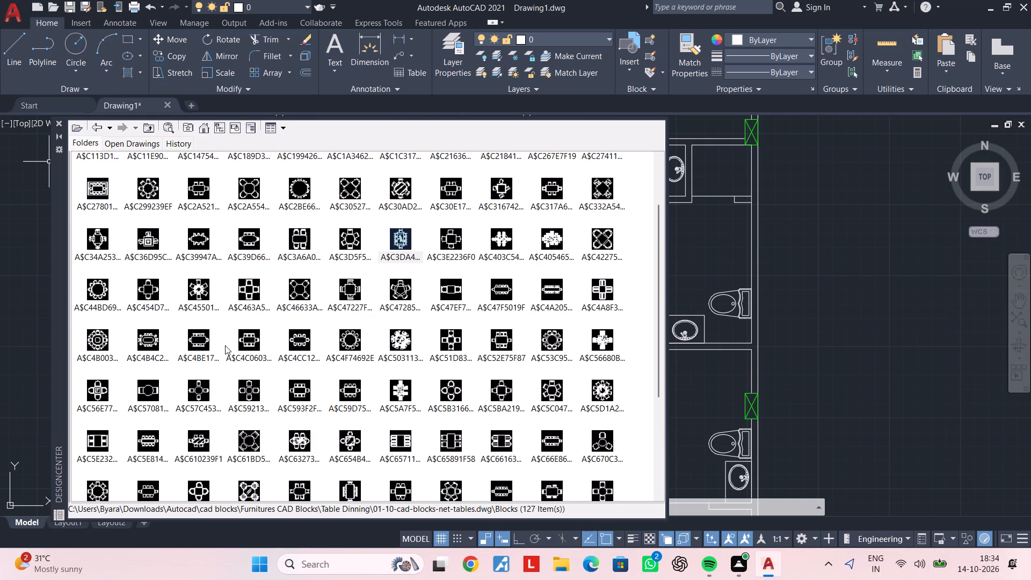
pyautogui.doubleClick(252, 344)
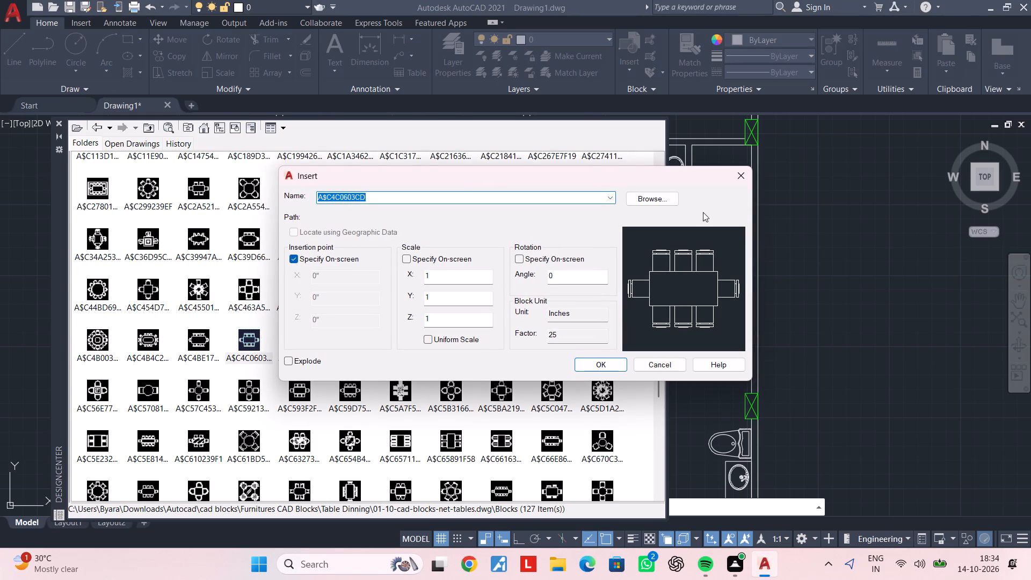
pyautogui.click(736, 177)
pyautogui.scroll(-2, 406, 352)
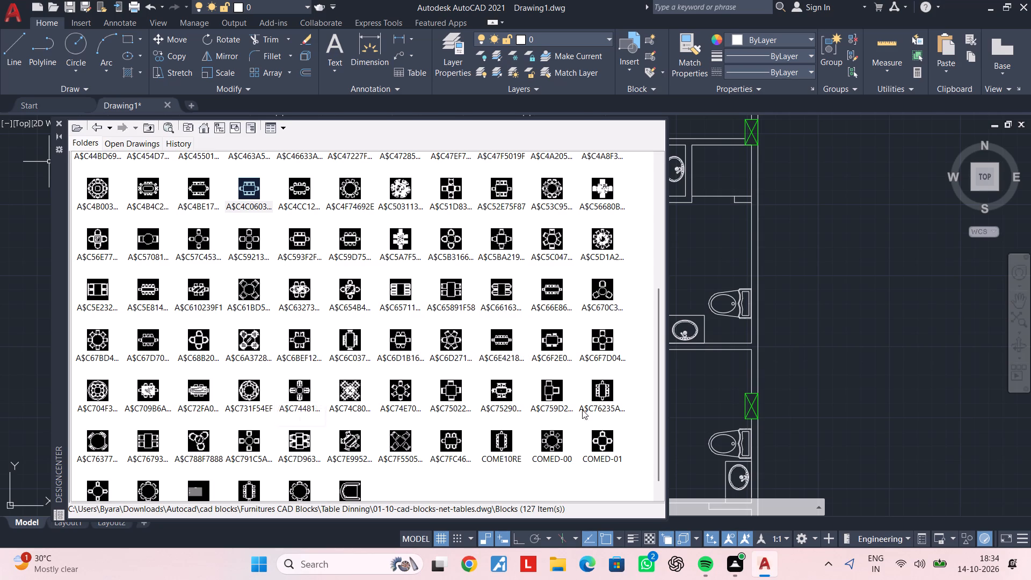
pyautogui.doubleClick(609, 392)
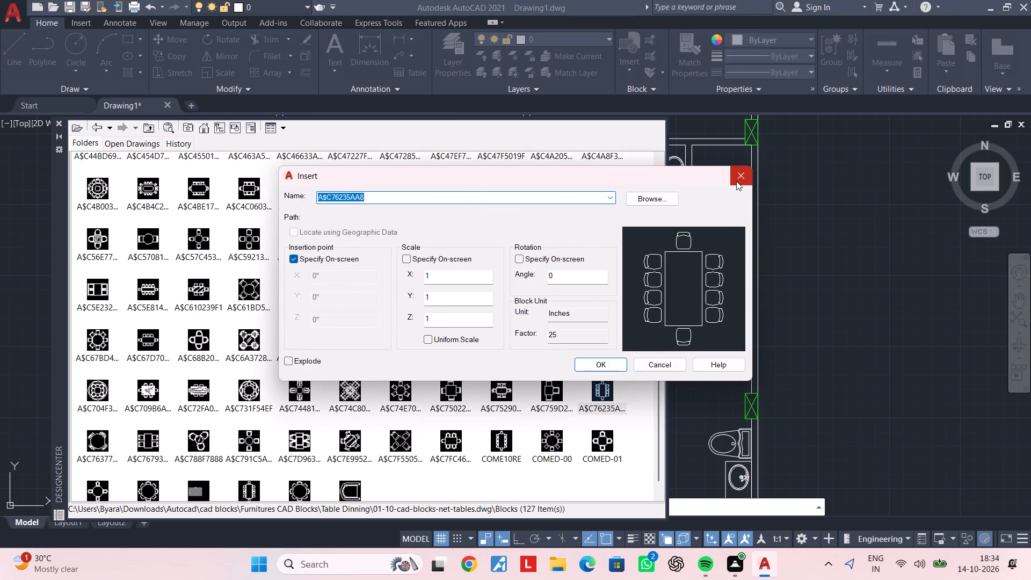
pyautogui.click(738, 179)
pyautogui.doubleClick(450, 447)
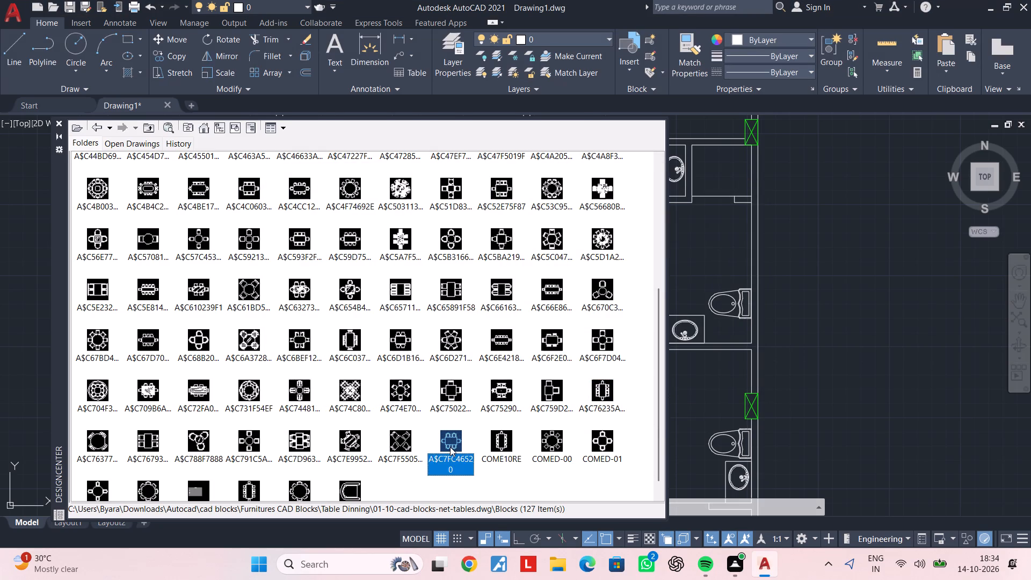
pyautogui.click(734, 176)
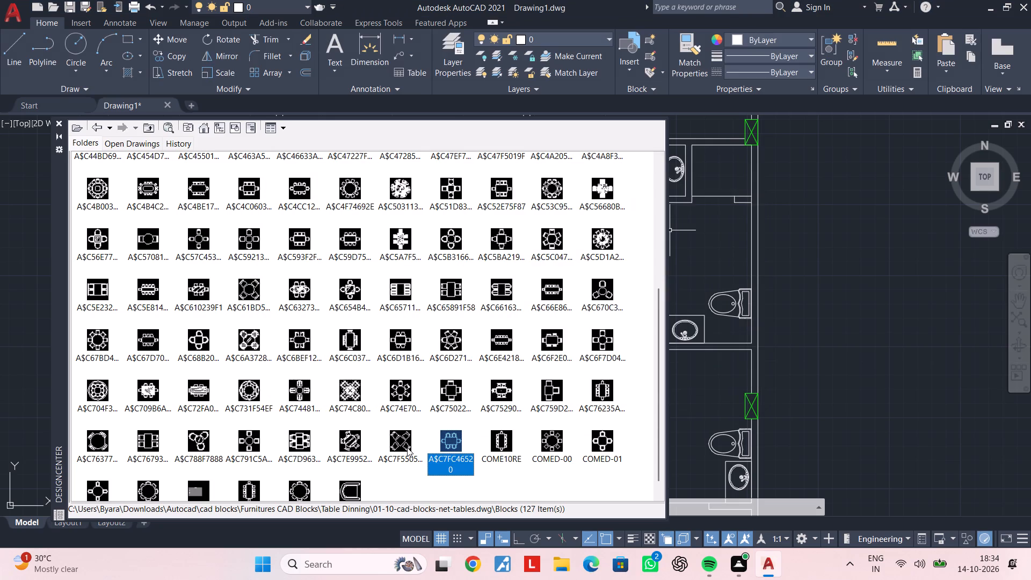
# Insert the six-seat dining table block A$C7FC46520 in the empty space outside the plan's right wall and close DesignCenter.
pyautogui.moveTo(449, 436); pyautogui.dragTo(756, 436)
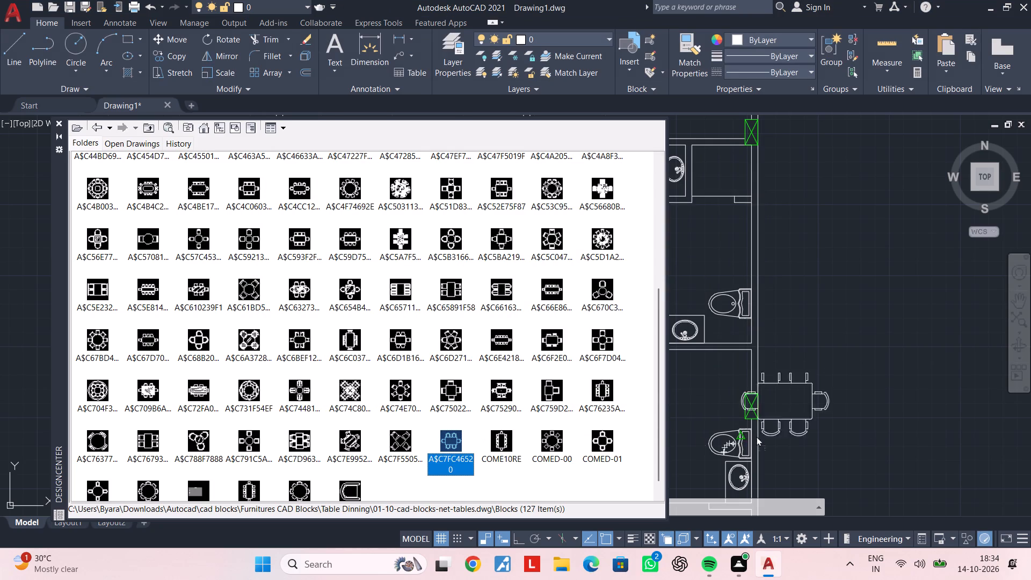
pyautogui.moveTo(756, 436); pyautogui.dragTo(839, 434)
pyautogui.press('Escape')
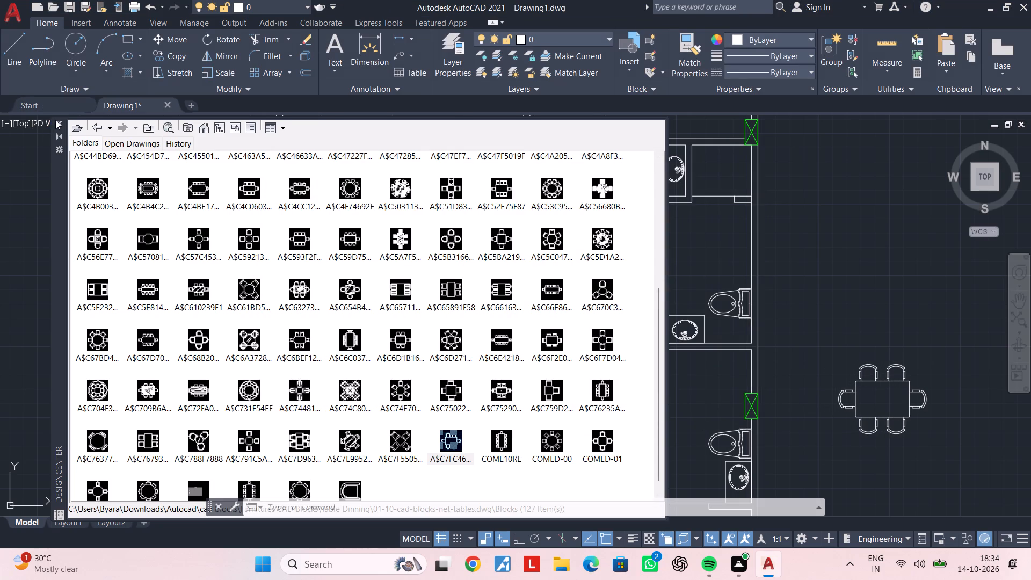
pyautogui.click(58, 120)
pyautogui.press('Escape')
pyautogui.moveTo(854, 325); pyautogui.dragTo(650, 239, button='middle')
pyautogui.press('Escape')
# Explode the inserted six-seat dining table block.
pyautogui.scroll(1, 685, 320)
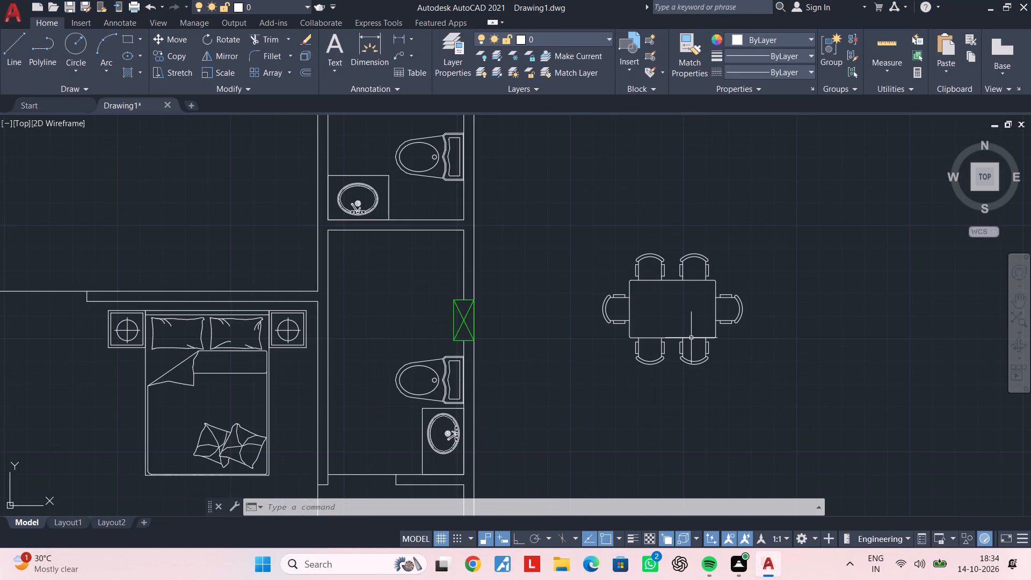
pyautogui.click(691, 339)
pyautogui.write('x')
pyautogui.press('space')
# Delete the two chairs along the dining table's lower edge, including their leftover small line pieces.
pyautogui.scroll(2, 687, 350)
pyautogui.click(772, 342)
pyautogui.click(497, 409)
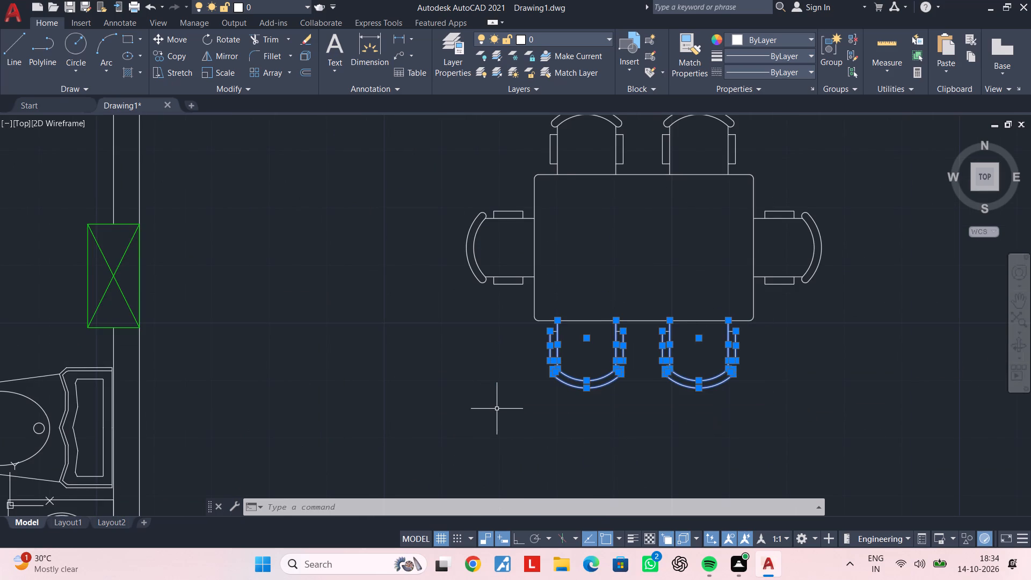
pyautogui.press('Delete')
pyautogui.scroll(1, 754, 317)
pyautogui.click(750, 335)
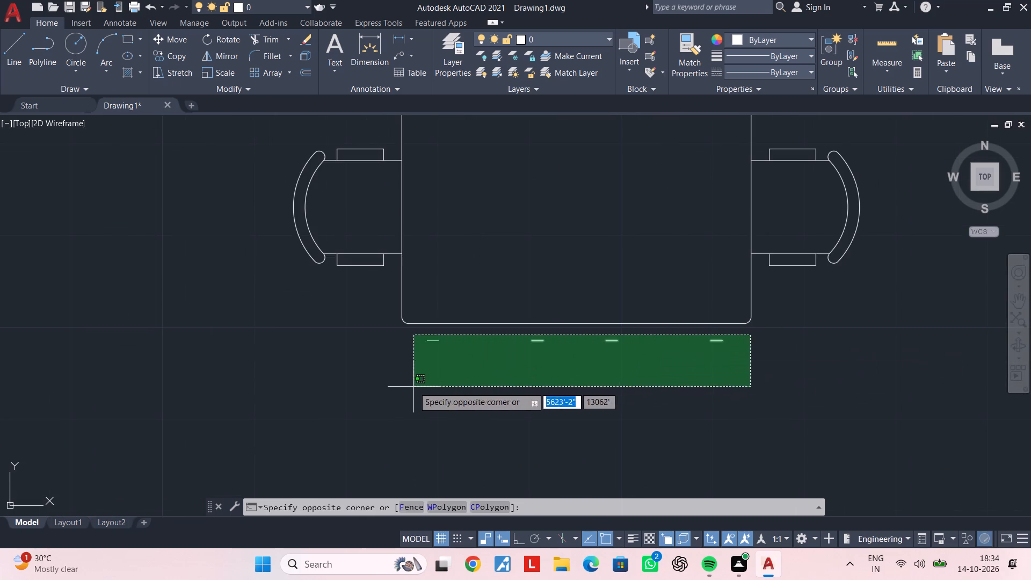
pyautogui.click(352, 390)
pyautogui.press('Delete')
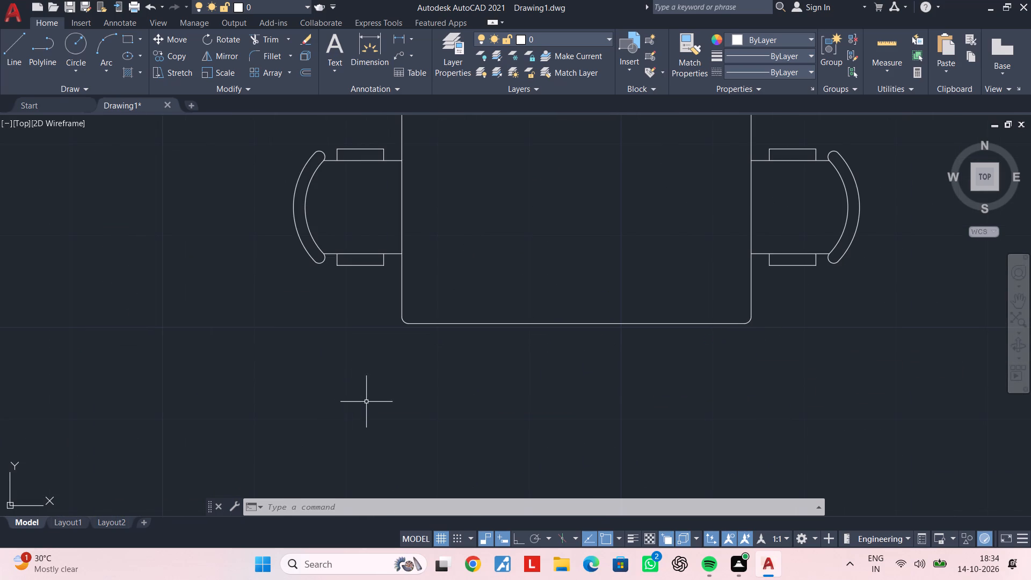
# Define the remaining table and four chairs as a block named "table dining".
pyautogui.scroll(-3, 485, 415)
pyautogui.moveTo(524, 412); pyautogui.dragTo(563, 390, button='middle')
pyautogui.press('Escape')
pyautogui.press('Escape')
pyautogui.moveTo(448, 247); pyautogui.dragTo(451, 259)
pyautogui.click(698, 385)
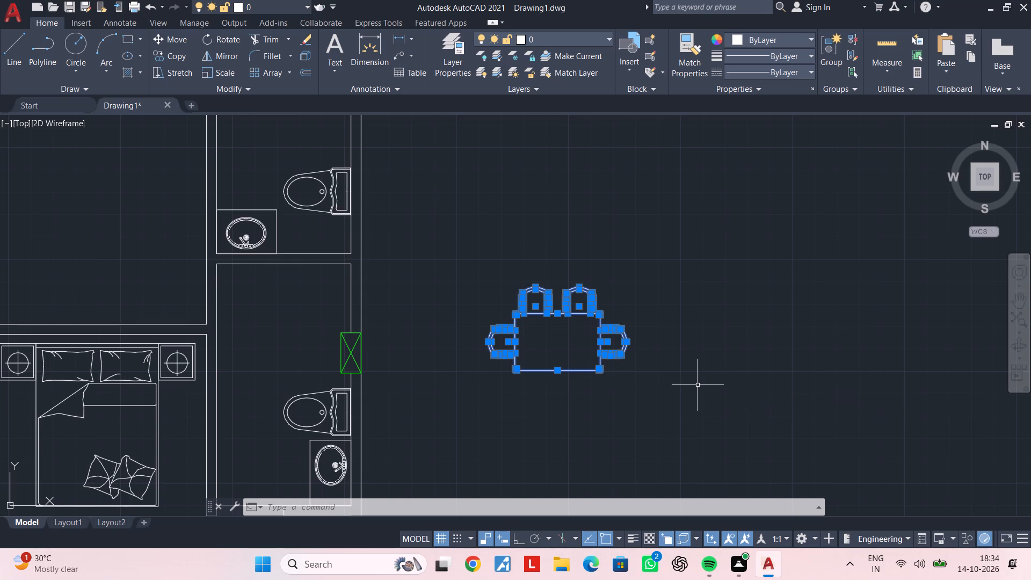
pyautogui.write('b')
pyautogui.press('space')
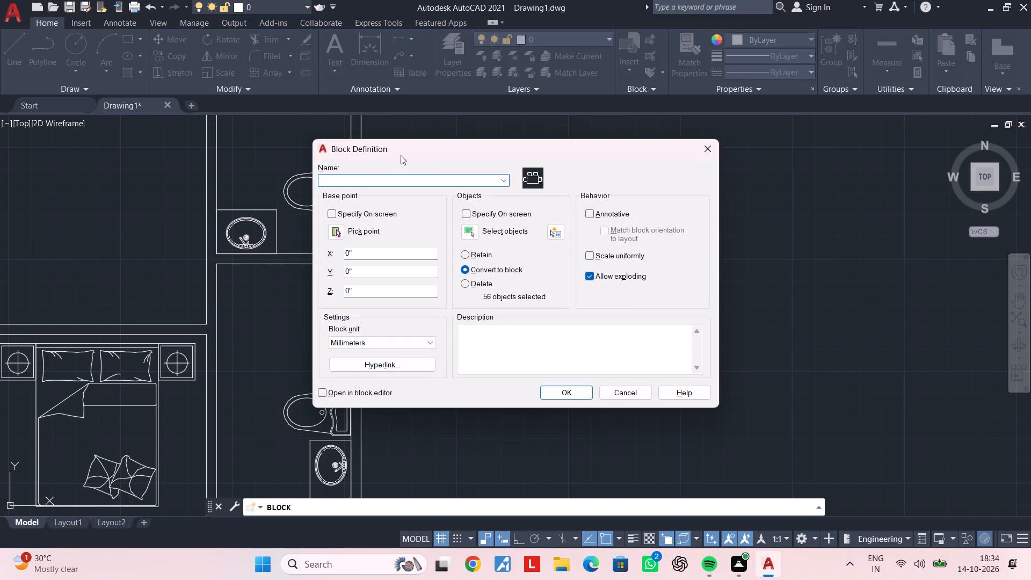
pyautogui.click(371, 176)
pyautogui.write('tabl')
pyautogui.write('e')
pyautogui.press('space')
pyautogui.write('dining')
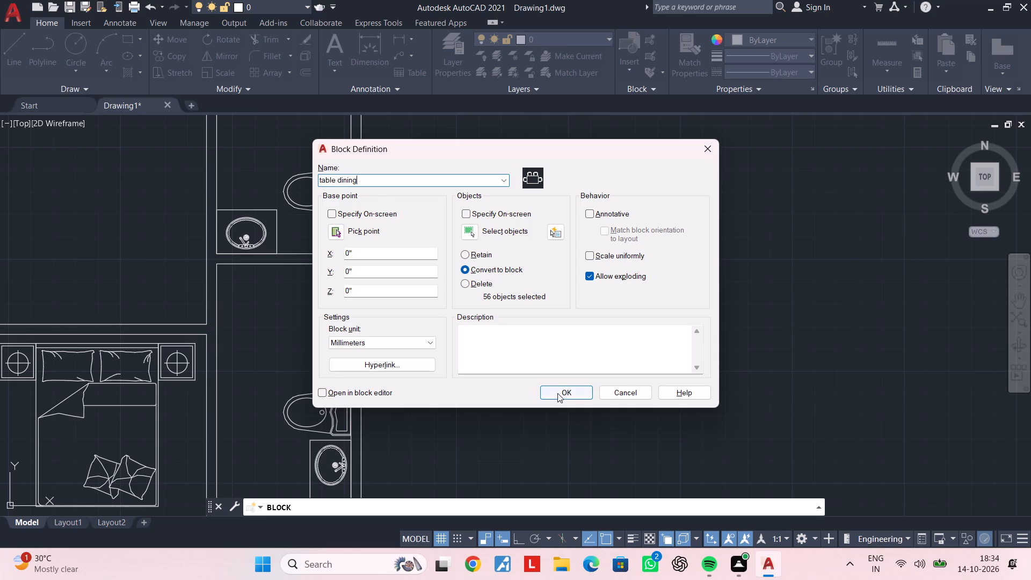
pyautogui.click(557, 394)
# Copy the four-chair dining table into the central hall, with its chairless side against the wall above the lower bedroom.
pyautogui.click(632, 313)
pyautogui.click(551, 363)
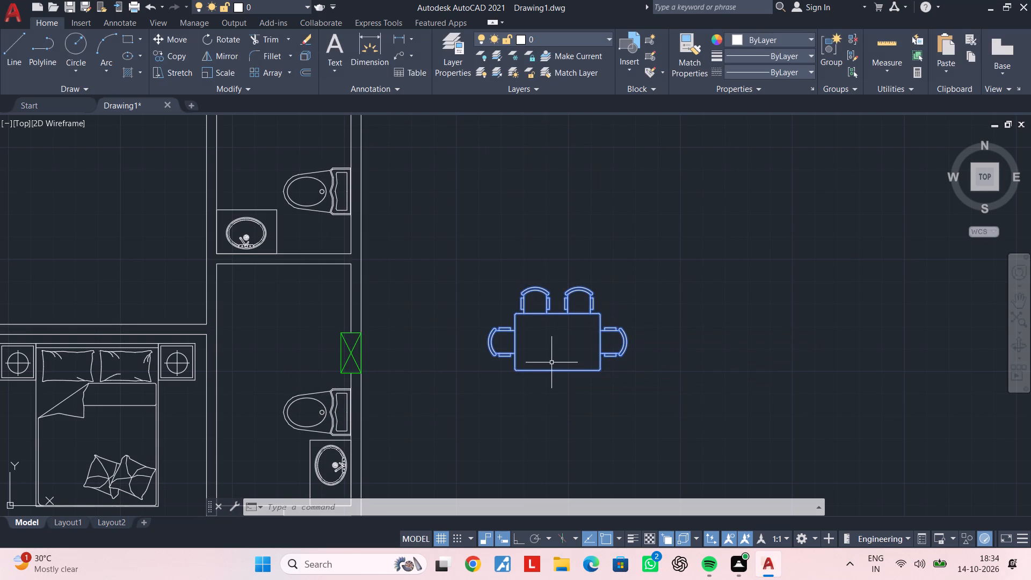
pyautogui.write('co')
pyautogui.press('space')
pyautogui.click(552, 351)
pyautogui.moveTo(367, 357); pyautogui.dragTo(396, 354, button='middle')
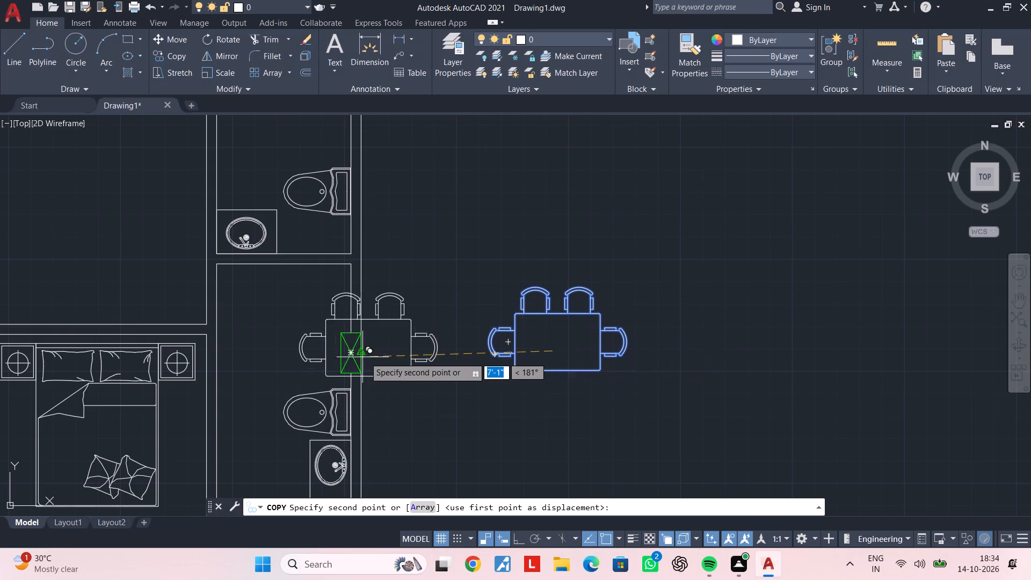
pyautogui.moveTo(396, 354); pyautogui.dragTo(708, 360, button='middle')
pyautogui.moveTo(413, 296); pyautogui.dragTo(502, 310, button='middle')
pyautogui.scroll(2, 506, 310)
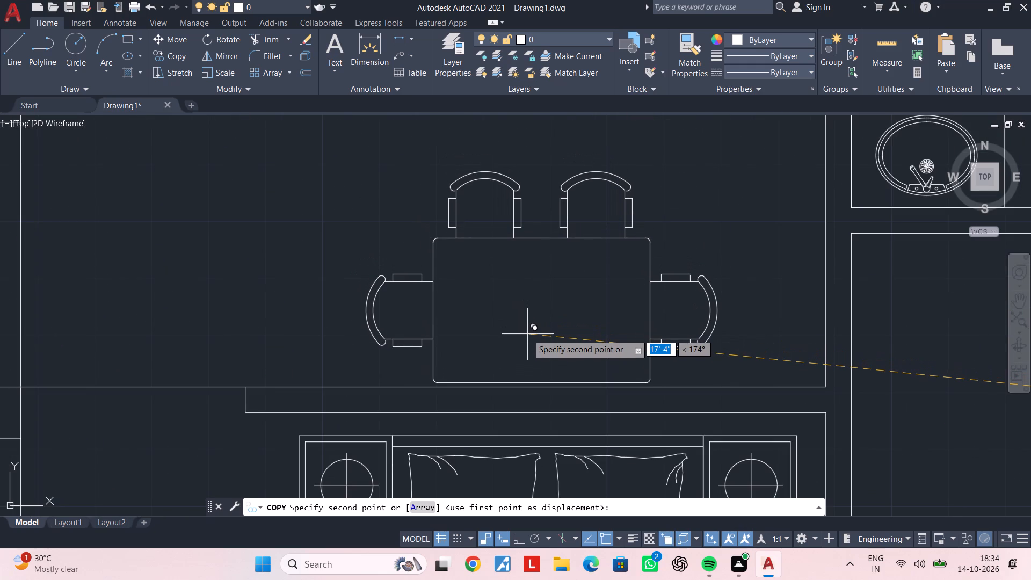
pyautogui.click(528, 331)
pyautogui.press('Escape')
pyautogui.scroll(-2, 528, 331)
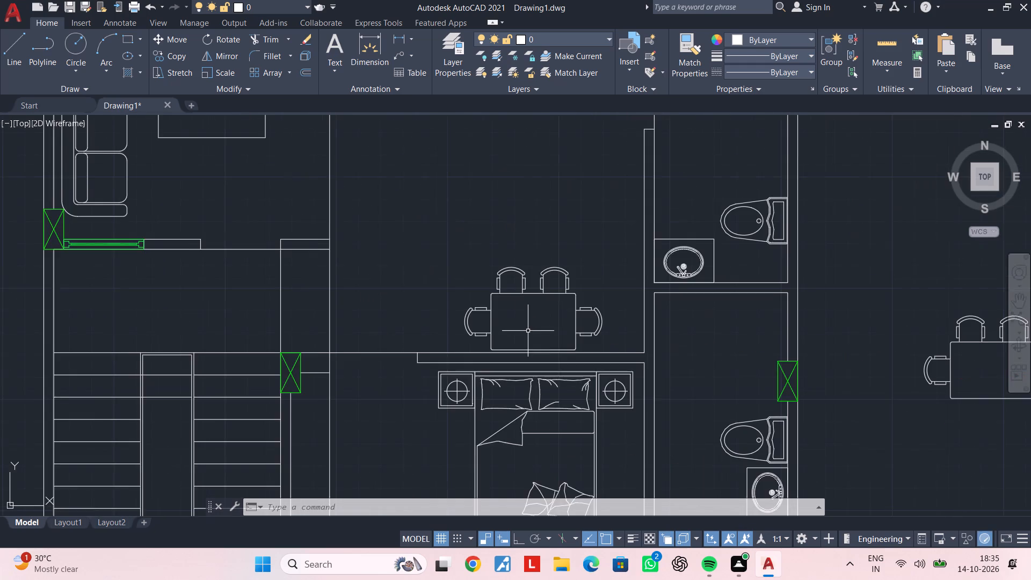
# Delete the original dining table left outside the plan's right wall.
pyautogui.moveTo(529, 331); pyautogui.dragTo(525, 348, button='middle')
pyautogui.press('Escape')
pyautogui.scroll(-1, 524, 339)
pyautogui.moveTo(524, 339); pyautogui.dragTo(517, 365, button='middle')
pyautogui.moveTo(505, 352); pyautogui.dragTo(550, 325, button='middle')
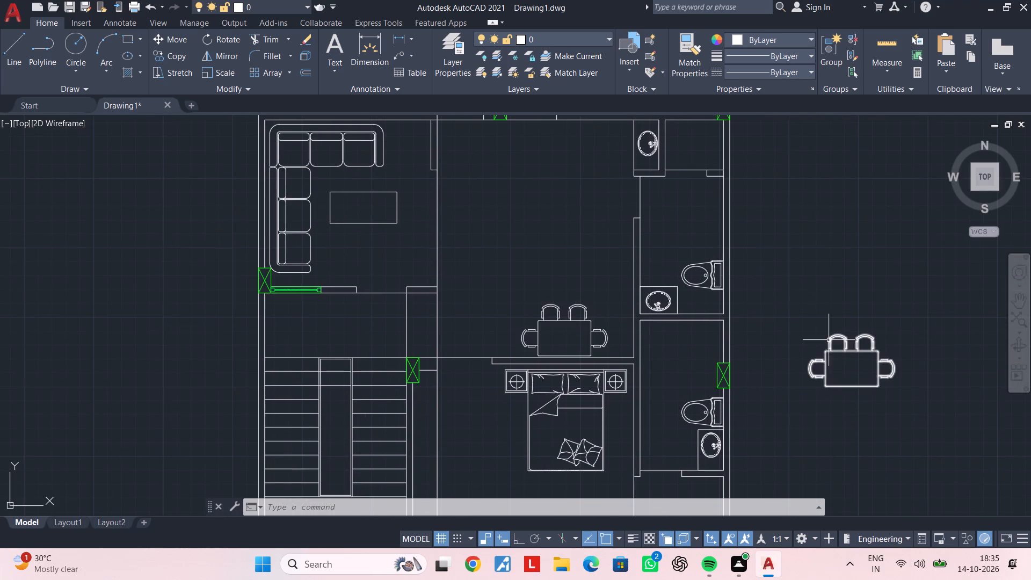
pyautogui.moveTo(830, 340); pyautogui.dragTo(593, 333, button='middle')
pyautogui.moveTo(735, 281); pyautogui.dragTo(716, 298)
pyautogui.click(549, 397)
pyautogui.press('Delete')
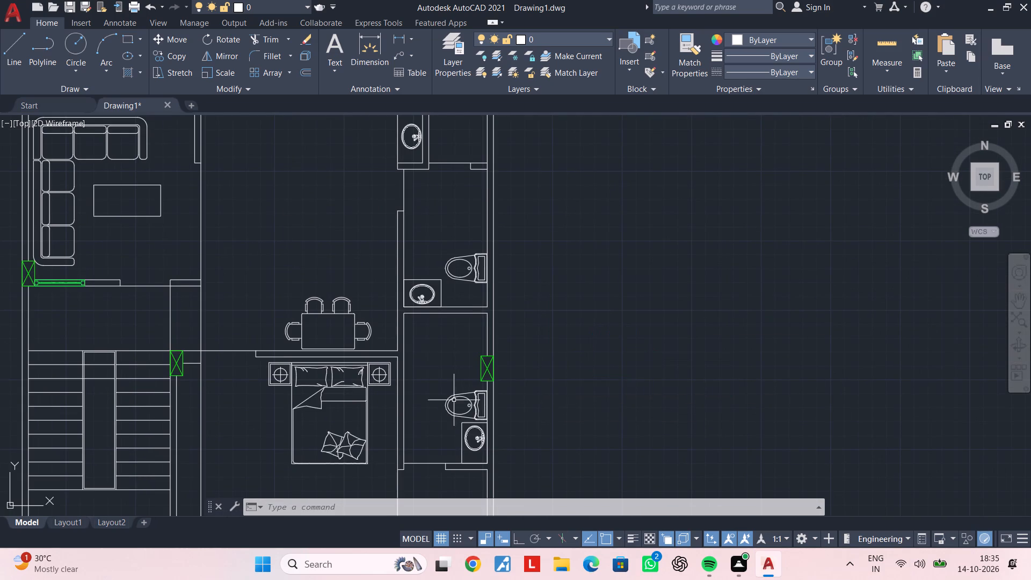
# Examine the whole furnished floor plan and its front area below the staircase.
pyautogui.moveTo(509, 382); pyautogui.dragTo(720, 356, button='middle')
pyautogui.scroll(-2, 539, 334)
pyautogui.moveTo(540, 334); pyautogui.dragTo(541, 362, button='middle')
pyautogui.moveTo(515, 347); pyautogui.dragTo(554, 326, button='middle')
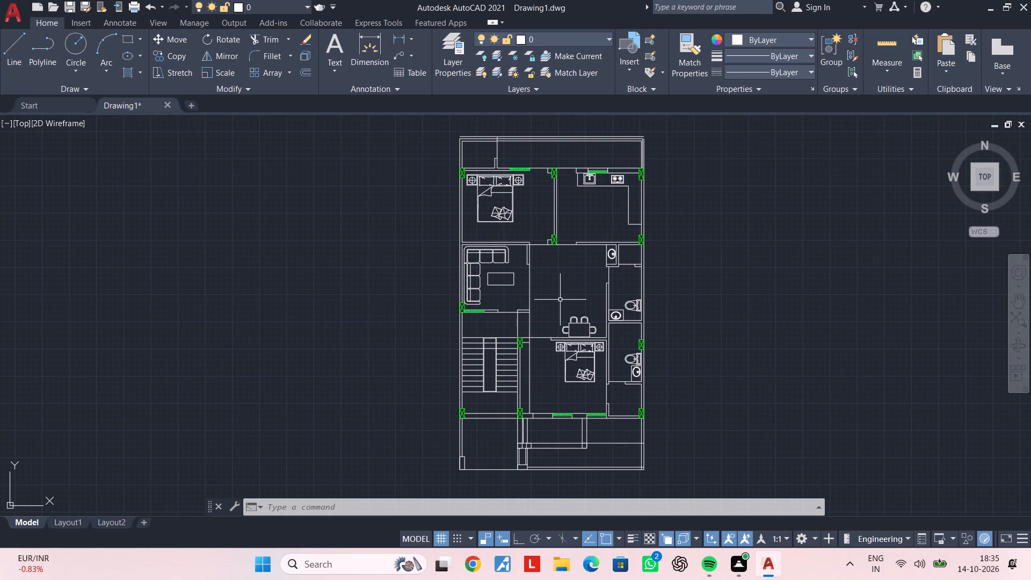
pyautogui.press('Escape')
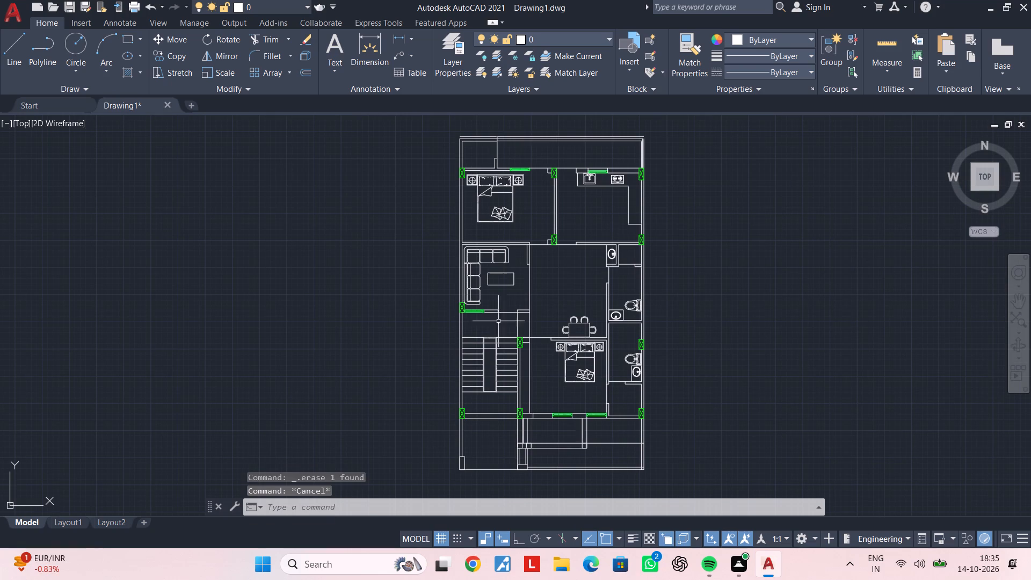
pyautogui.moveTo(497, 412); pyautogui.dragTo(505, 364, button='middle')
pyautogui.press('Escape')
pyautogui.press('Escape')
pyautogui.press('Escape')
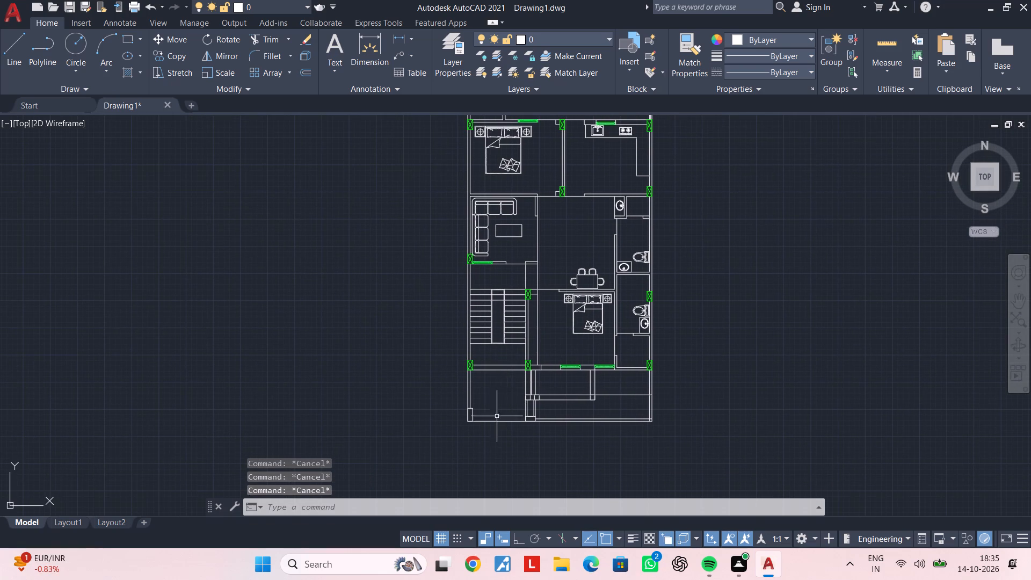
# Draw a horizontal line about 8'-6" long across the front-left bay, from the middle pier's upper-left corner to the left outer wall.
pyautogui.scroll(2, 512, 426)
pyautogui.press('Escape')
pyautogui.press('Escape')
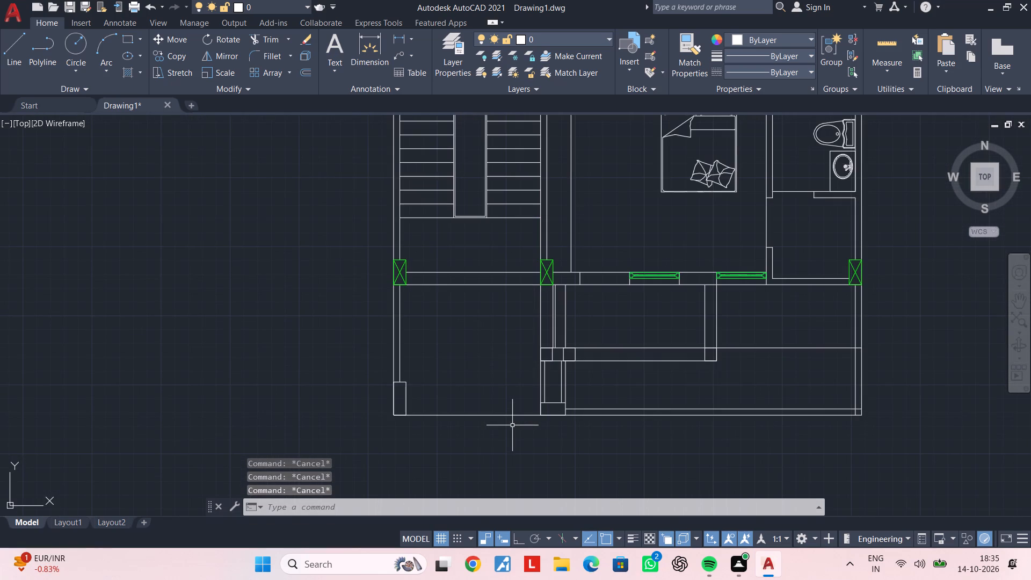
pyautogui.write('l')
pyautogui.press('space')
pyautogui.scroll(2, 529, 356)
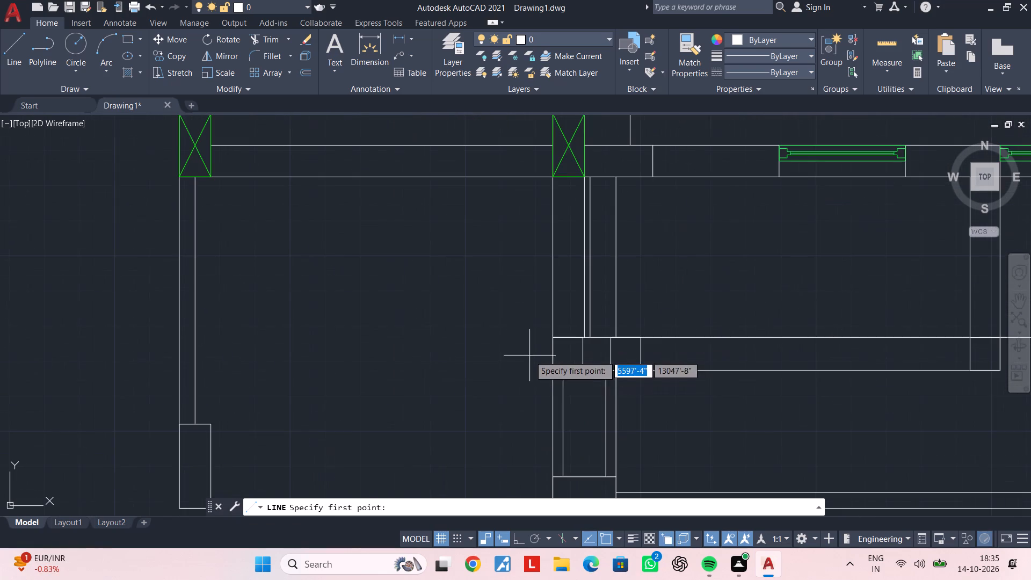
pyautogui.click(556, 337)
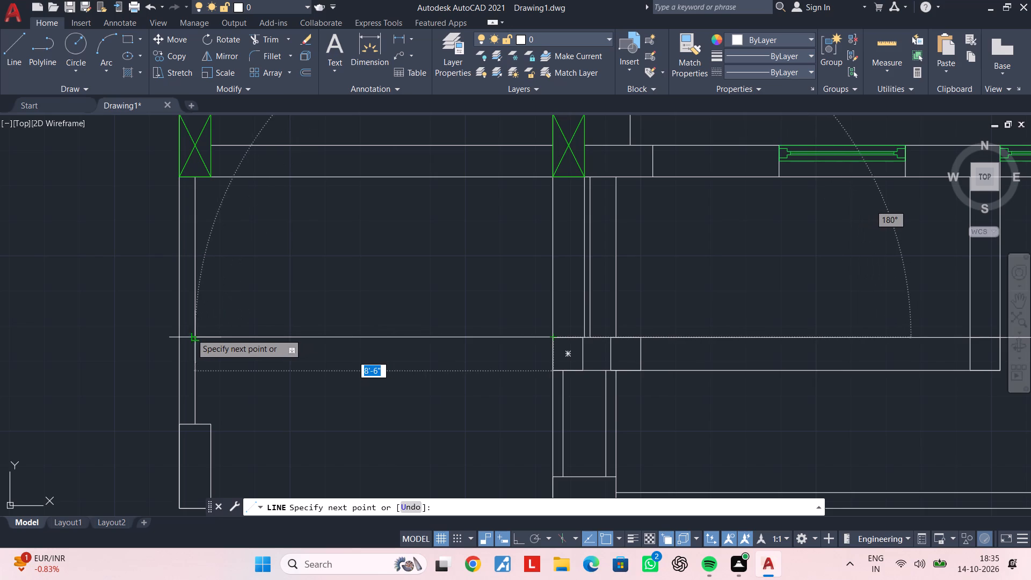
pyautogui.click(191, 337)
pyautogui.press('Escape')
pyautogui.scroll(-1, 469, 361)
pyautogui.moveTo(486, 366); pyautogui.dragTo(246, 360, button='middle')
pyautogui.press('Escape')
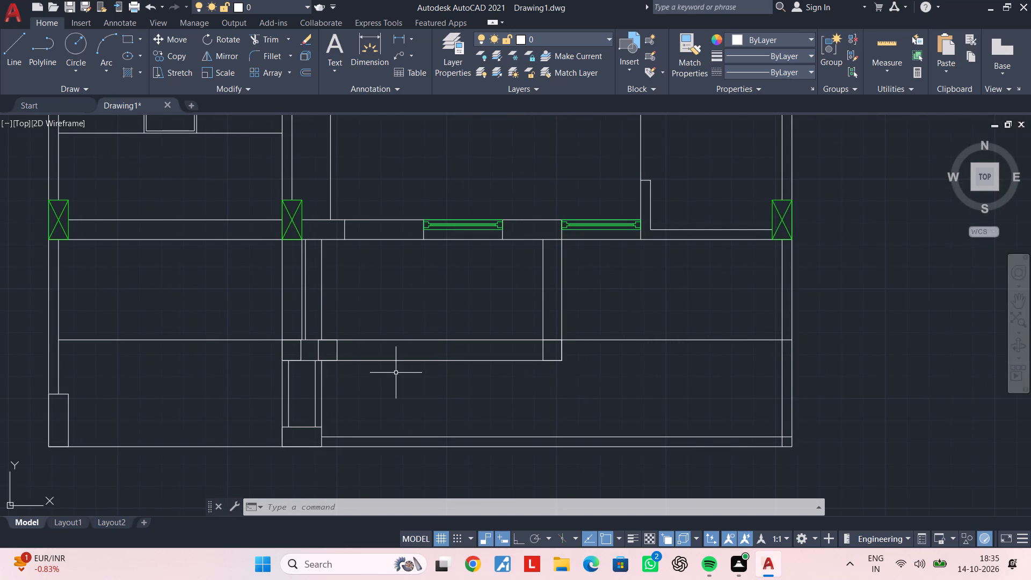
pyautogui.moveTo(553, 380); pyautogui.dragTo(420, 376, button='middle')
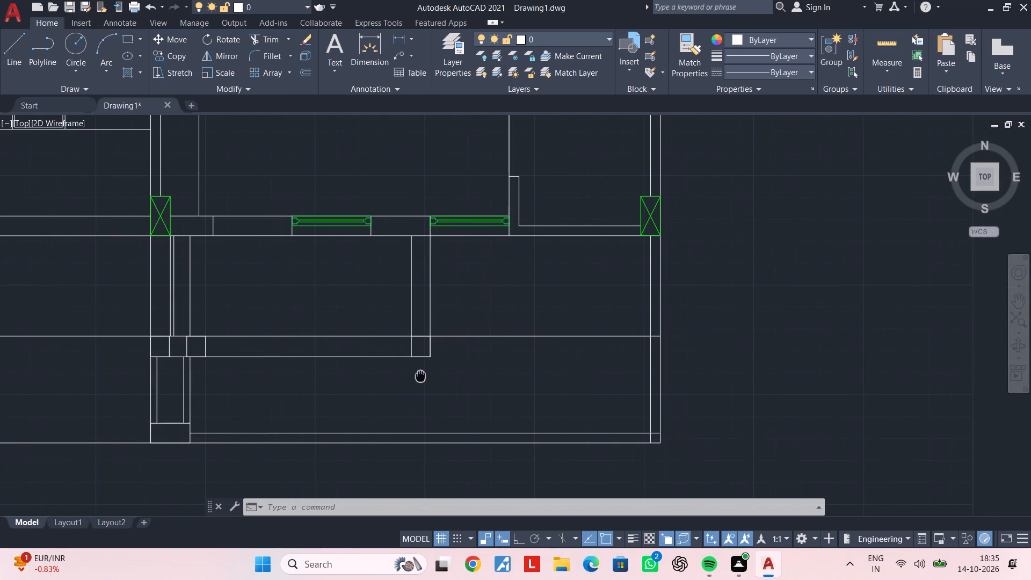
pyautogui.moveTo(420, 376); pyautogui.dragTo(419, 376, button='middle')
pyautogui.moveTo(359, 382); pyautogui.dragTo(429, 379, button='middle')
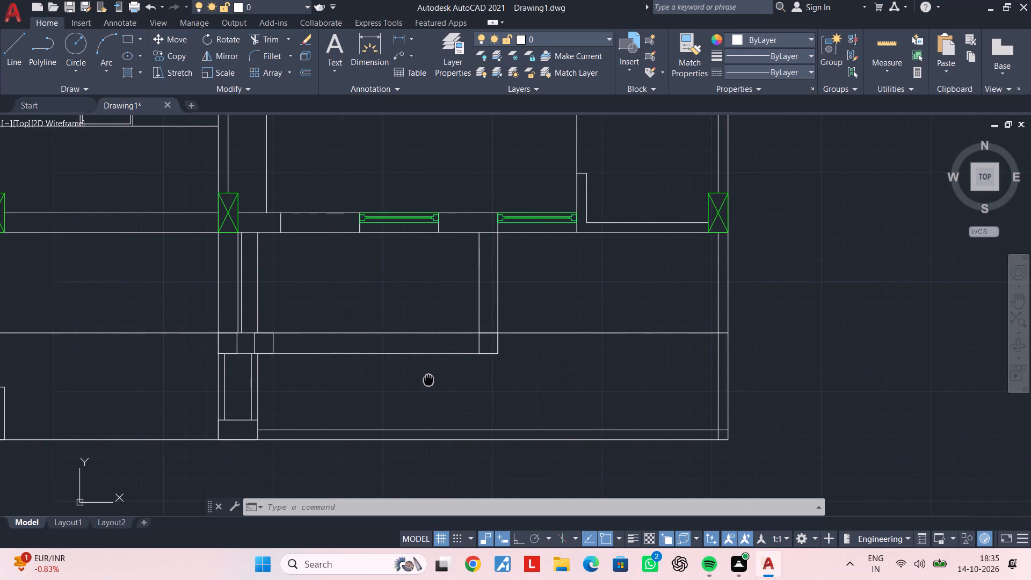
# With Ortho on, draw an outline from the central front bay's bottom edge: down, about 8'-3" rightward, and up to the long horizontal line.
pyautogui.moveTo(429, 379); pyautogui.dragTo(429, 379, button='middle')
pyautogui.write('l')
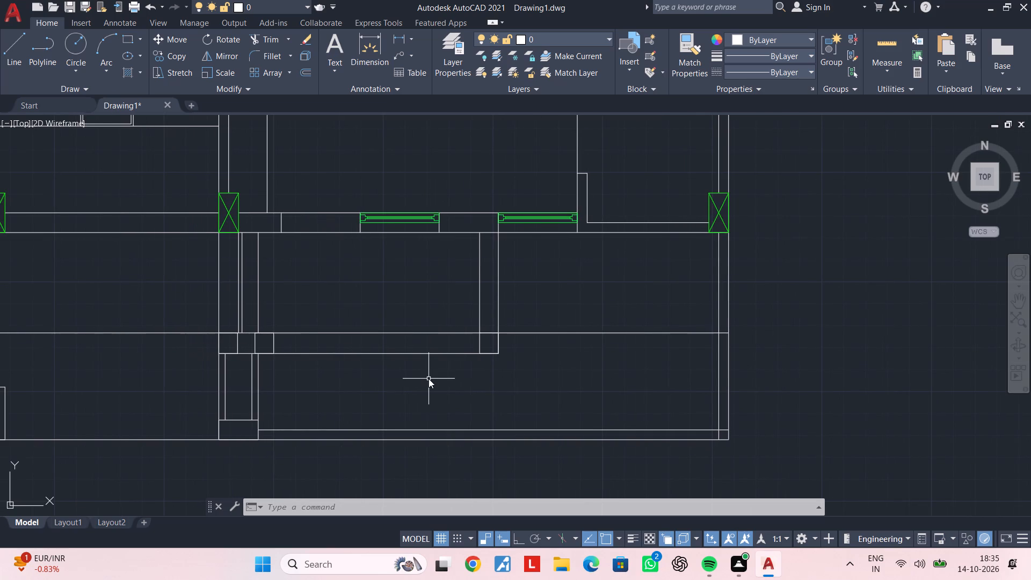
pyautogui.press('space')
pyautogui.scroll(1, 393, 365)
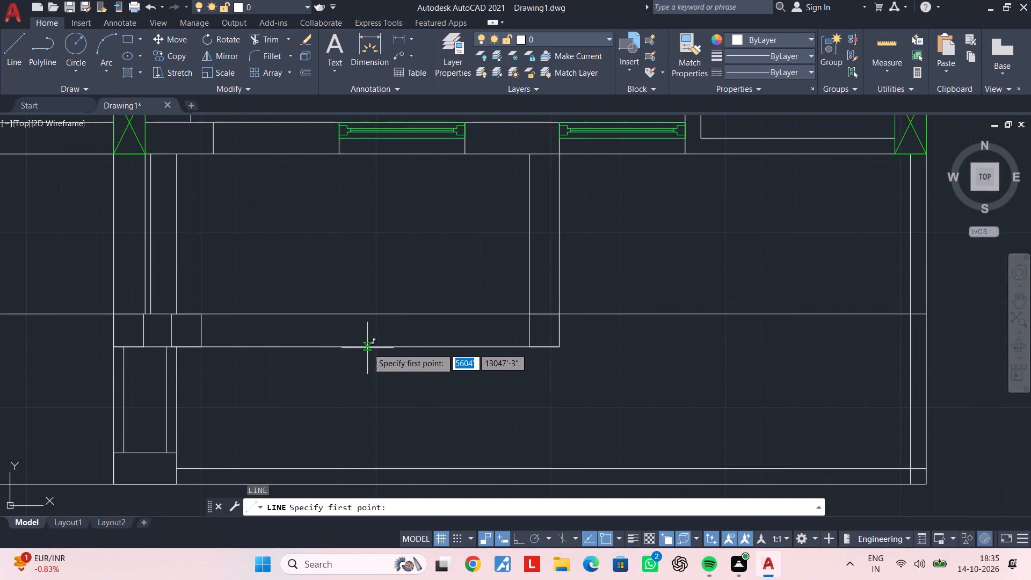
pyautogui.click(339, 347)
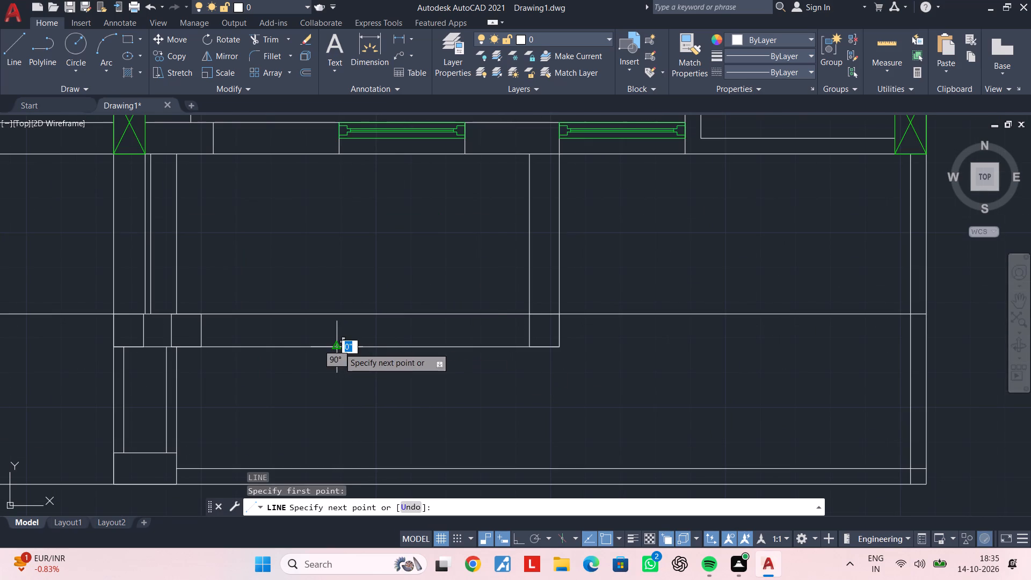
pyautogui.scroll(1, 338, 376)
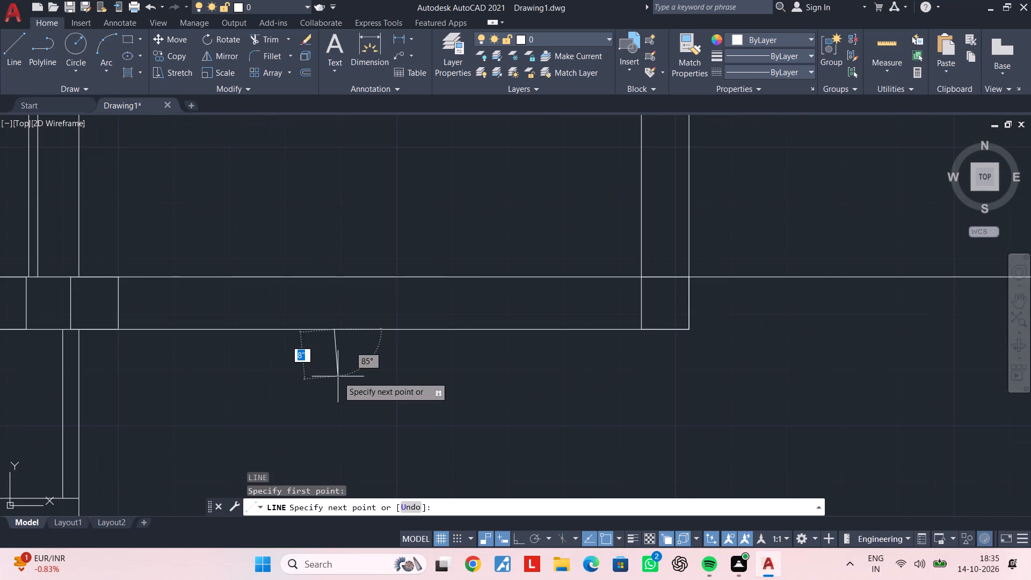
pyautogui.click(520, 540)
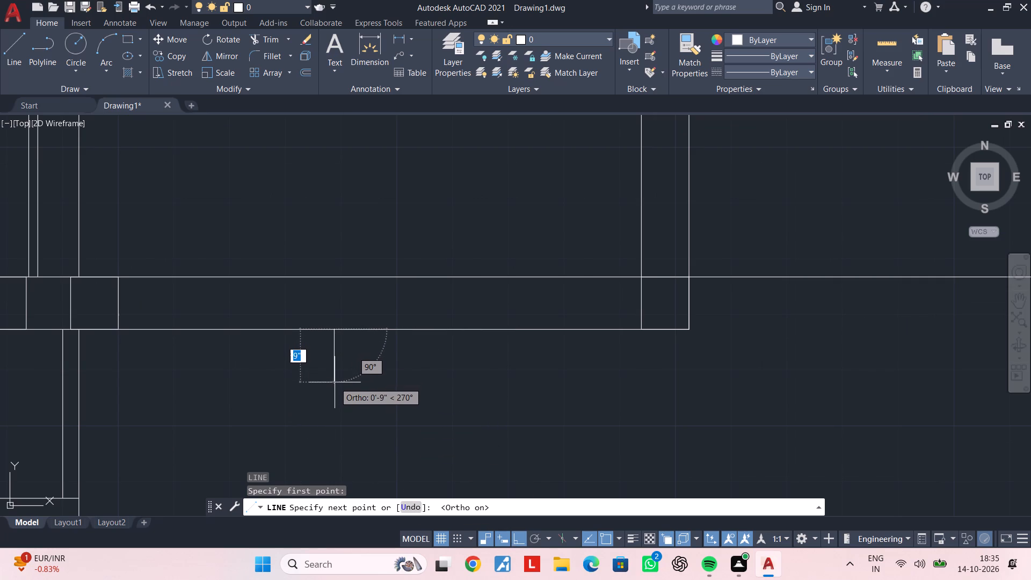
pyautogui.click(333, 396)
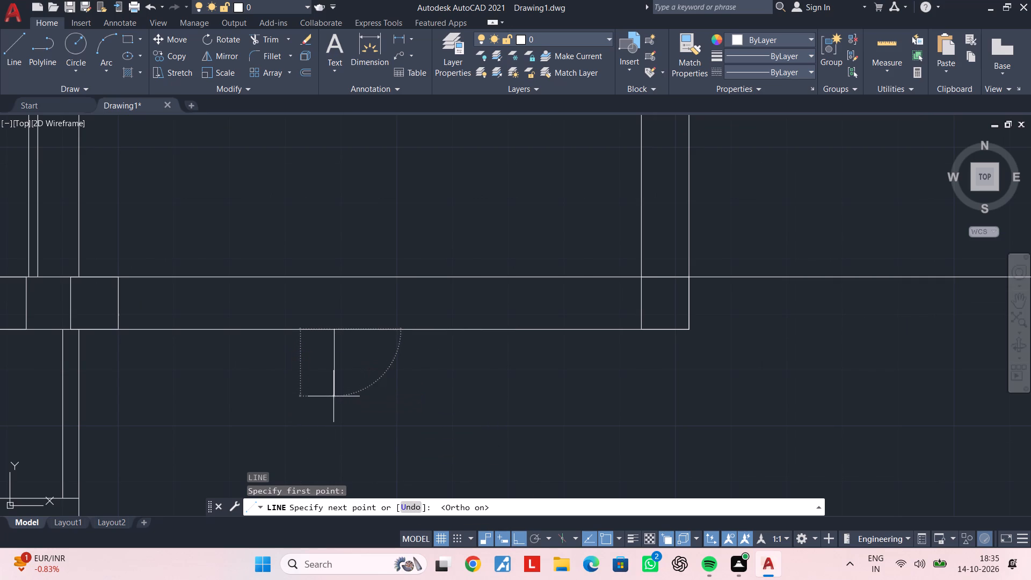
pyautogui.moveTo(693, 396); pyautogui.dragTo(400, 397, button='middle')
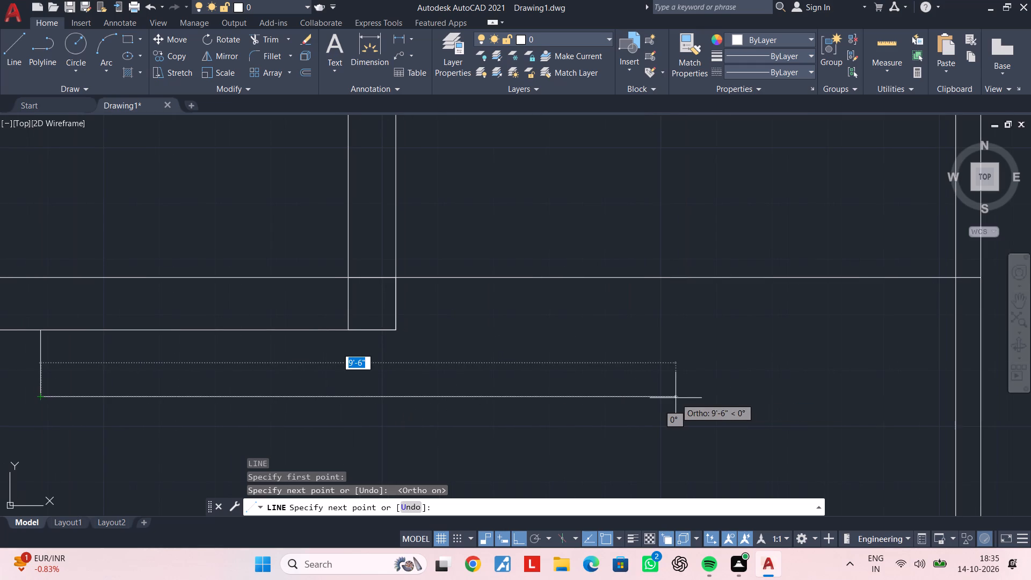
pyautogui.hotkey('ctrl', 'z')
pyautogui.click(334, 359)
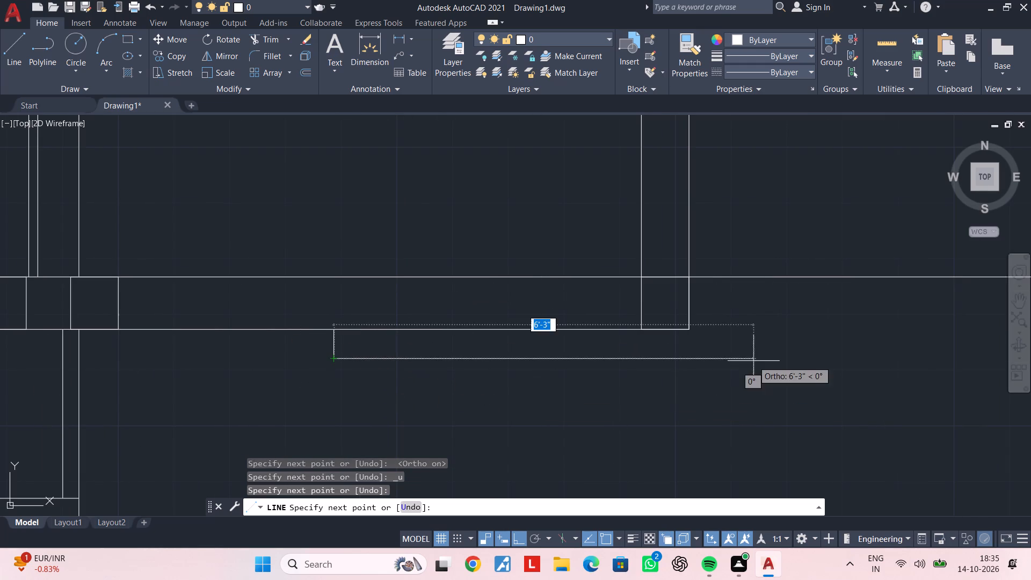
pyautogui.moveTo(753, 361); pyautogui.dragTo(642, 360, button='middle')
pyautogui.scroll(-1, 694, 358)
pyautogui.moveTo(694, 358); pyautogui.dragTo(690, 358, button='middle')
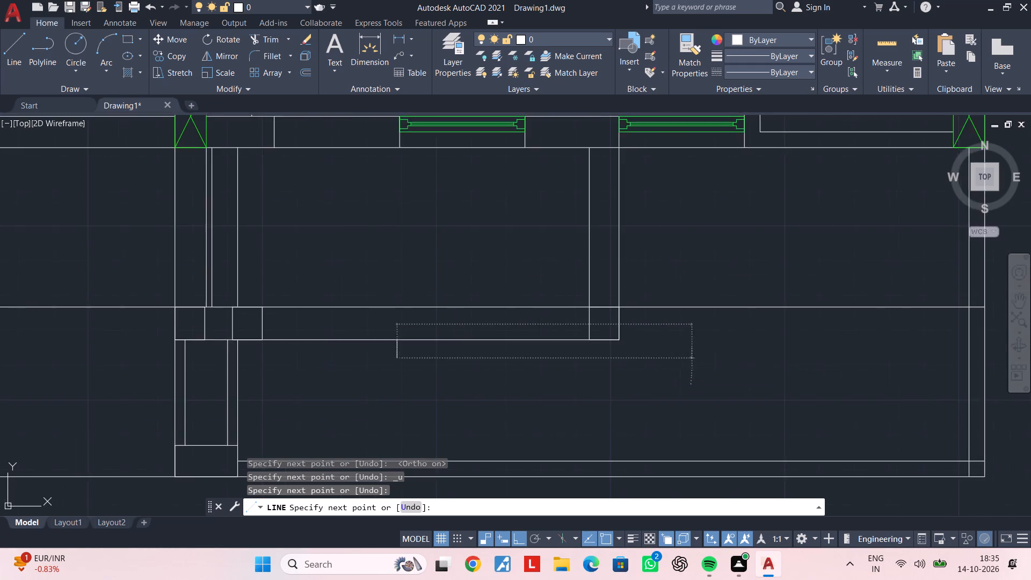
pyautogui.moveTo(690, 358); pyautogui.dragTo(561, 358, button='middle')
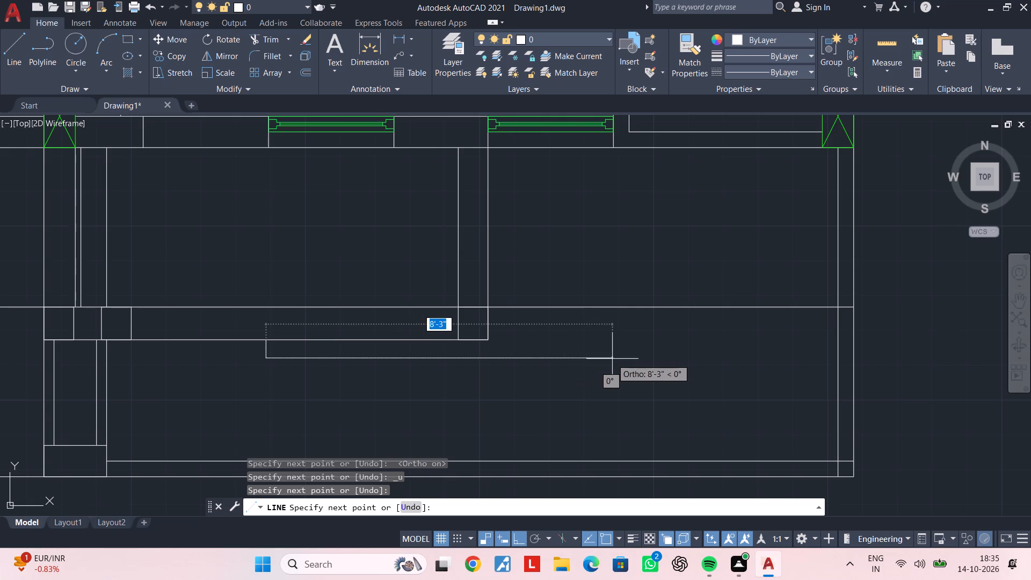
pyautogui.click(612, 359)
pyautogui.click(613, 305)
pyautogui.press('Escape')
pyautogui.press('Escape')
# Draw a notch at the long horizontal line's right end: about 6" down and 10" across to the outer wall line.
pyautogui.scroll(-2, 686, 349)
pyautogui.moveTo(692, 351); pyautogui.dragTo(572, 347, button='middle')
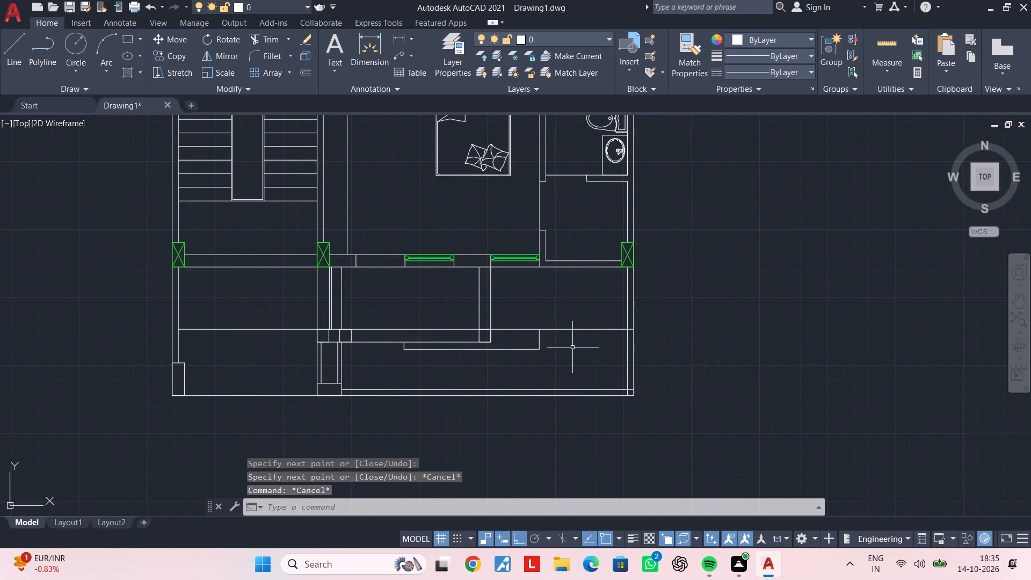
pyautogui.scroll(4, 607, 347)
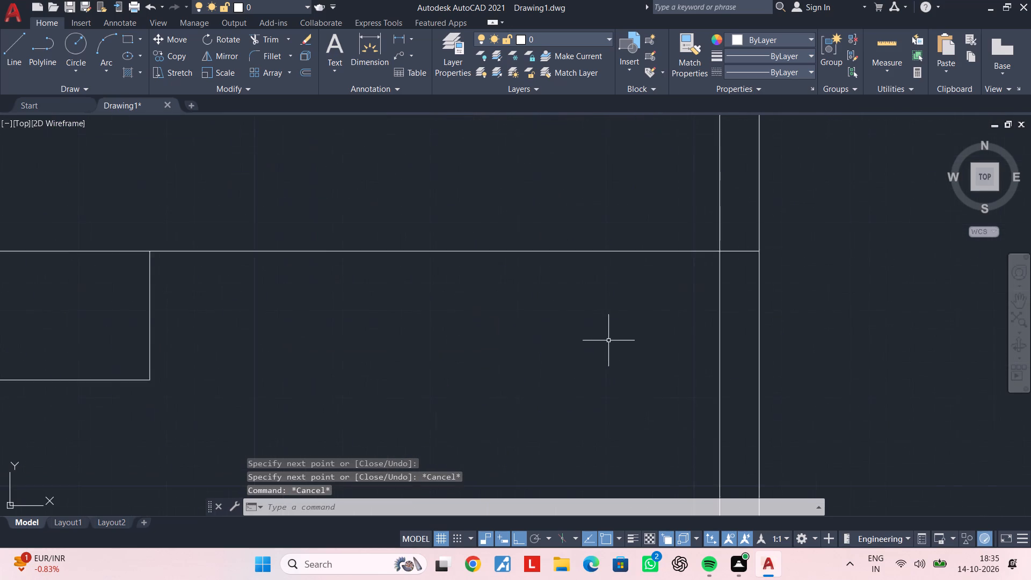
pyautogui.moveTo(644, 336); pyautogui.dragTo(525, 365, button='middle')
pyautogui.press('Escape')
pyautogui.press('Escape')
pyautogui.press('l')
pyautogui.press('space')
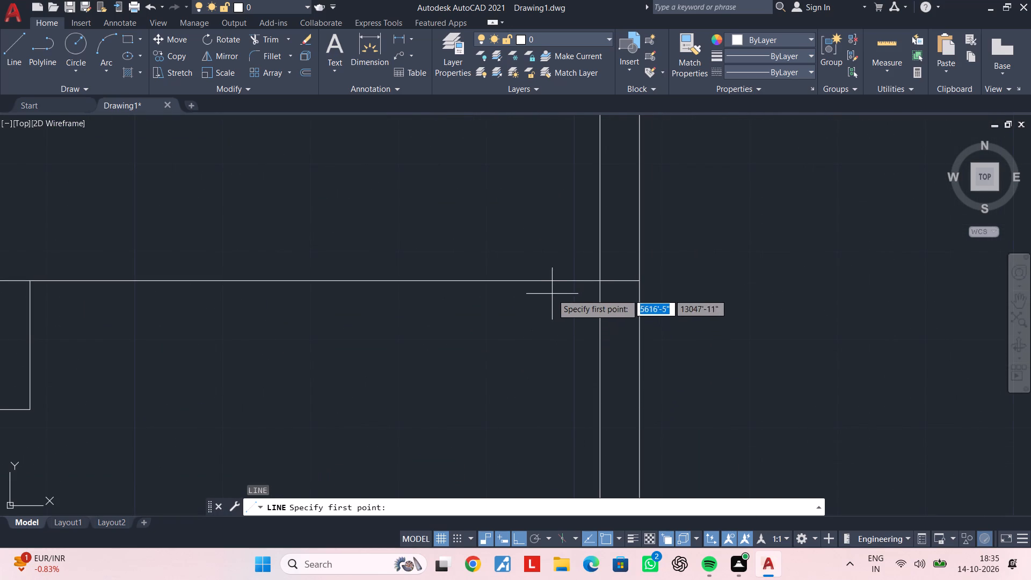
pyautogui.click(549, 285)
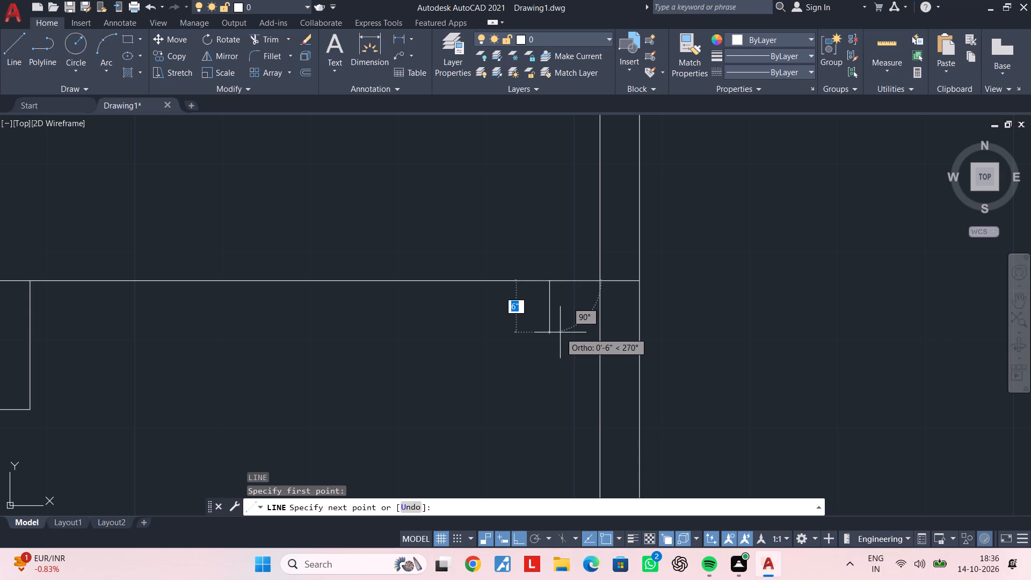
pyautogui.click(560, 332)
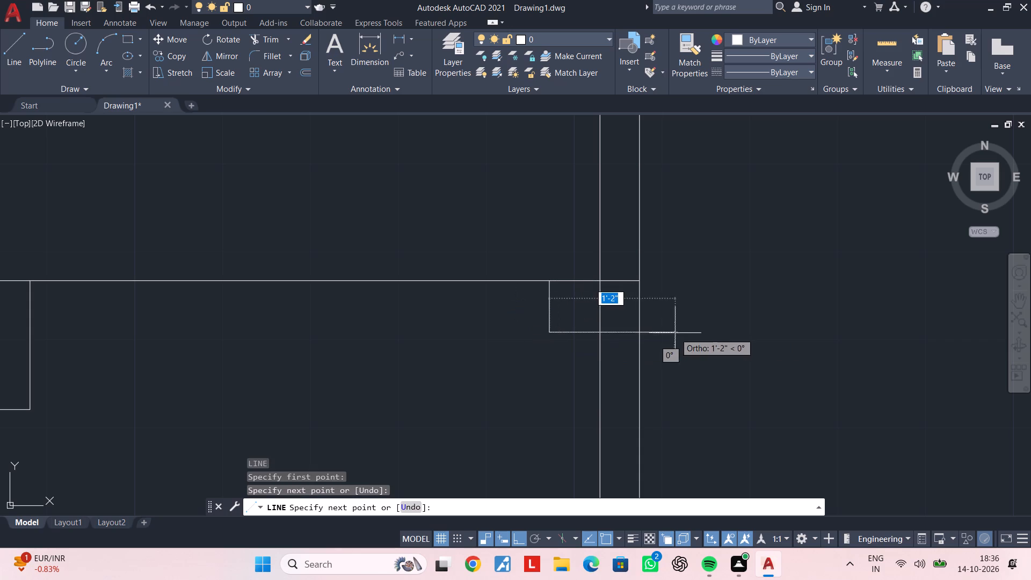
pyautogui.click(640, 334)
pyautogui.press('Escape')
pyautogui.press('Escape')
pyautogui.press('Escape')
pyautogui.press('Escape')
# Trim the long horizontal line's two segments between the notch and the right outer wall line.
pyautogui.write('tr')
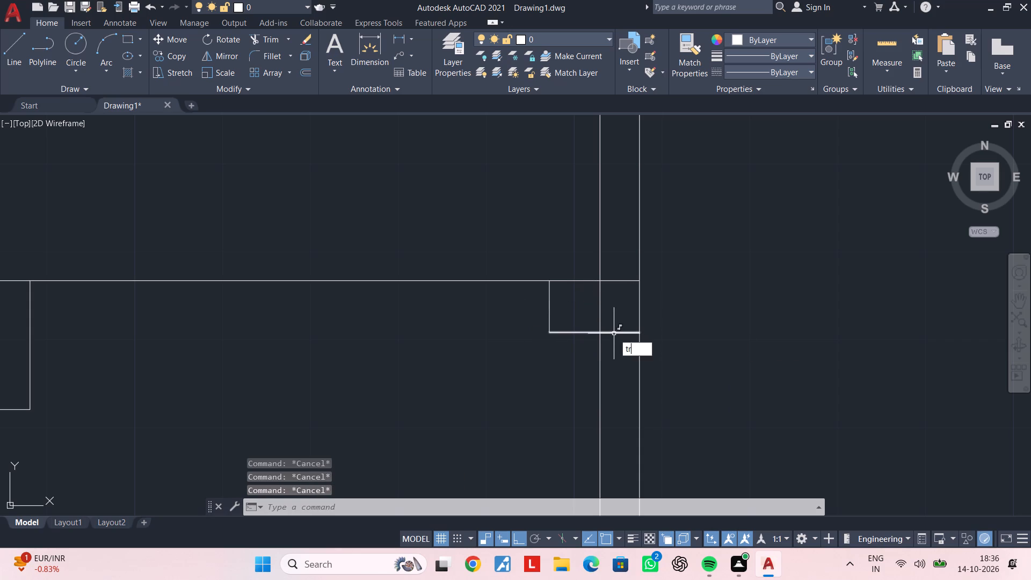
pyautogui.press('space')
pyautogui.click(577, 281)
pyautogui.click(620, 280)
pyautogui.press('Escape')
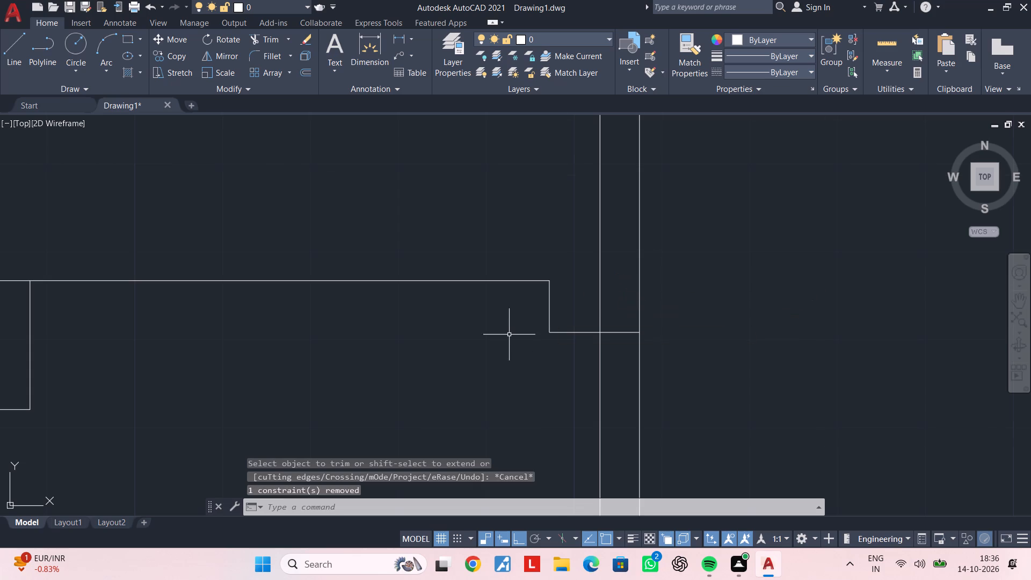
# Offset the right wall's inner line 2' into the small room below the lower toilet.
pyautogui.scroll(-2, 509, 340)
pyautogui.moveTo(510, 343); pyautogui.dragTo(594, 356, button='middle')
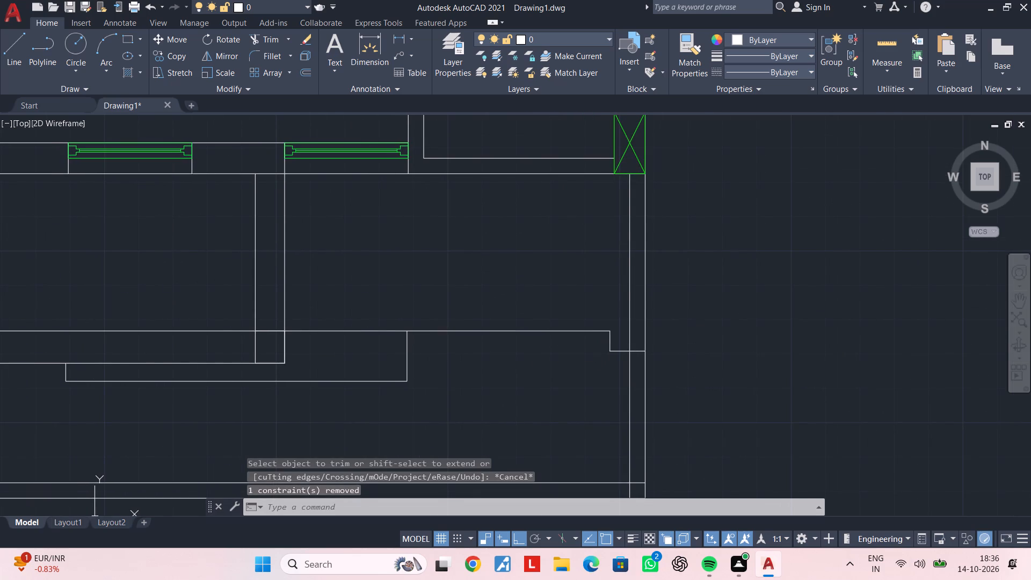
pyautogui.scroll(-1, 594, 356)
pyautogui.moveTo(594, 362); pyautogui.dragTo(585, 408, button='middle')
pyautogui.scroll(-1, 538, 315)
pyautogui.moveTo(538, 315); pyautogui.dragTo(542, 343, button='middle')
pyautogui.moveTo(542, 343); pyautogui.dragTo(542, 361, button='middle')
pyautogui.scroll(2, 556, 317)
pyautogui.middleClick(568, 302)
pyautogui.write('of')
pyautogui.press('space')
pyautogui.press('2')
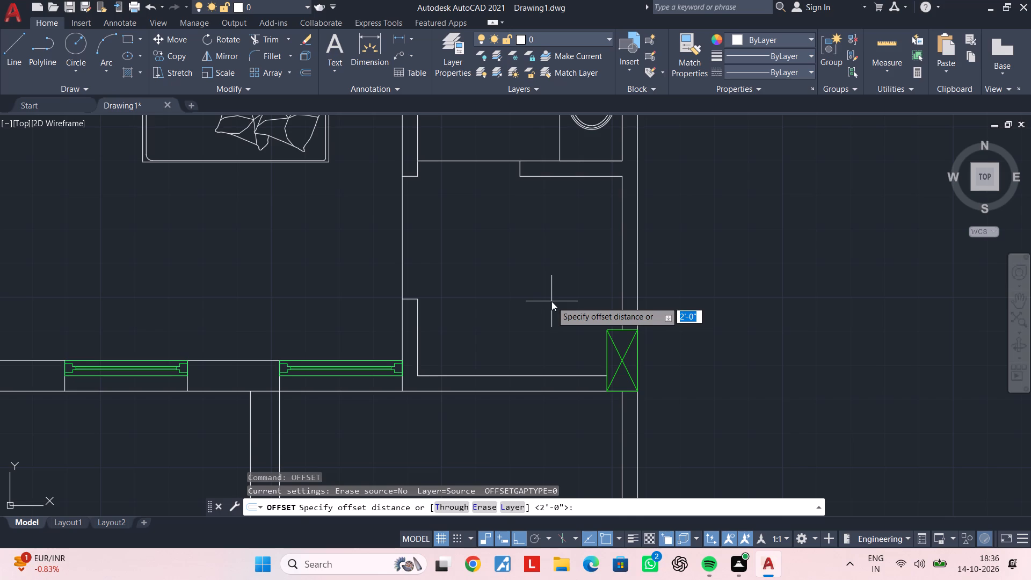
pyautogui.press("'")
pyautogui.press('Return')
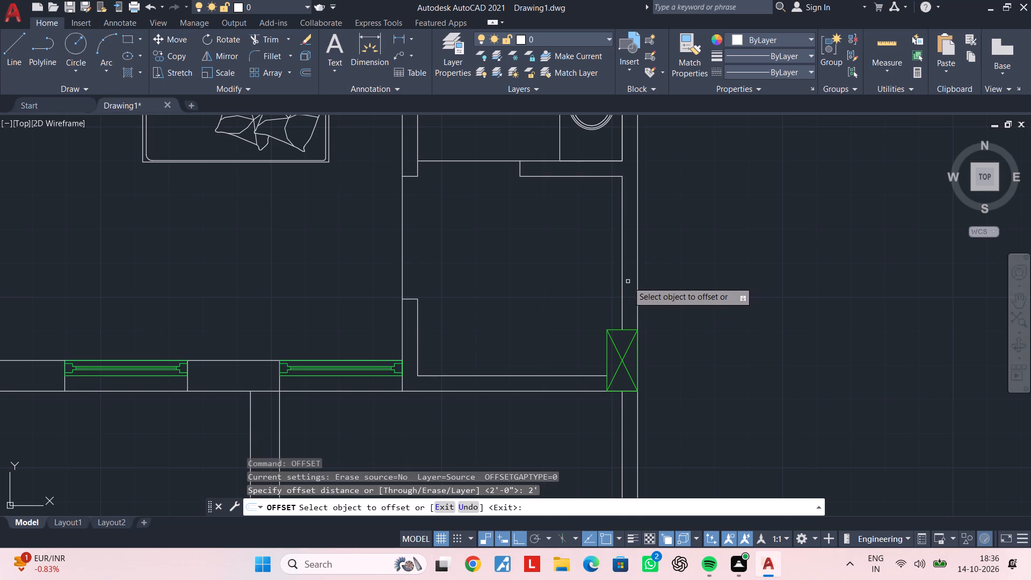
pyautogui.click(622, 281)
pyautogui.click(555, 282)
pyautogui.press('Escape')
pyautogui.press('Escape')
pyautogui.press('Escape')
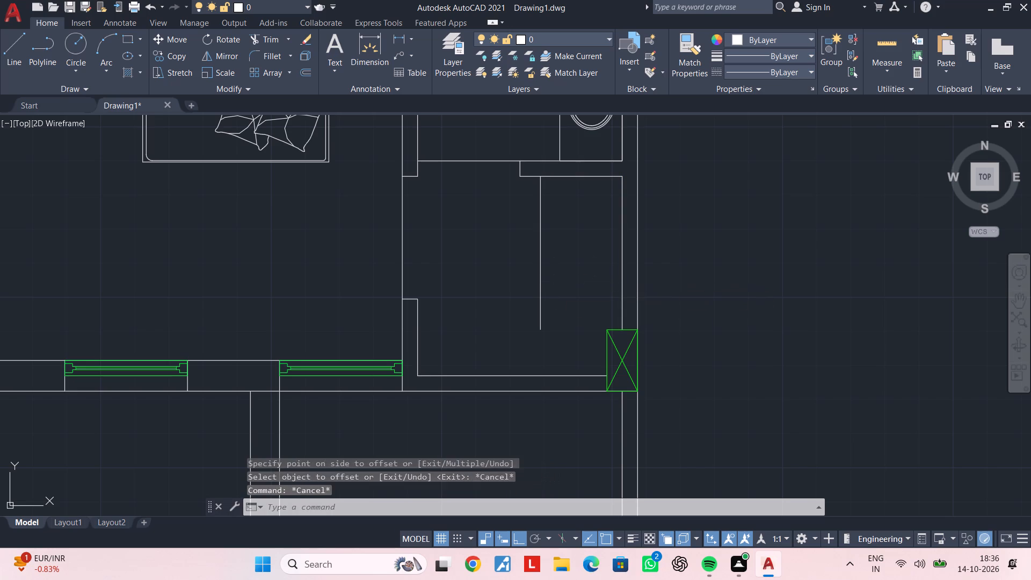
pyautogui.press('Escape')
pyautogui.press('Escape')
pyautogui.press('Escape')
# Extend the offset line down to the small room's bottom wall.
pyautogui.write('ex')
pyautogui.press('space')
pyautogui.moveTo(554, 281); pyautogui.dragTo(549, 282)
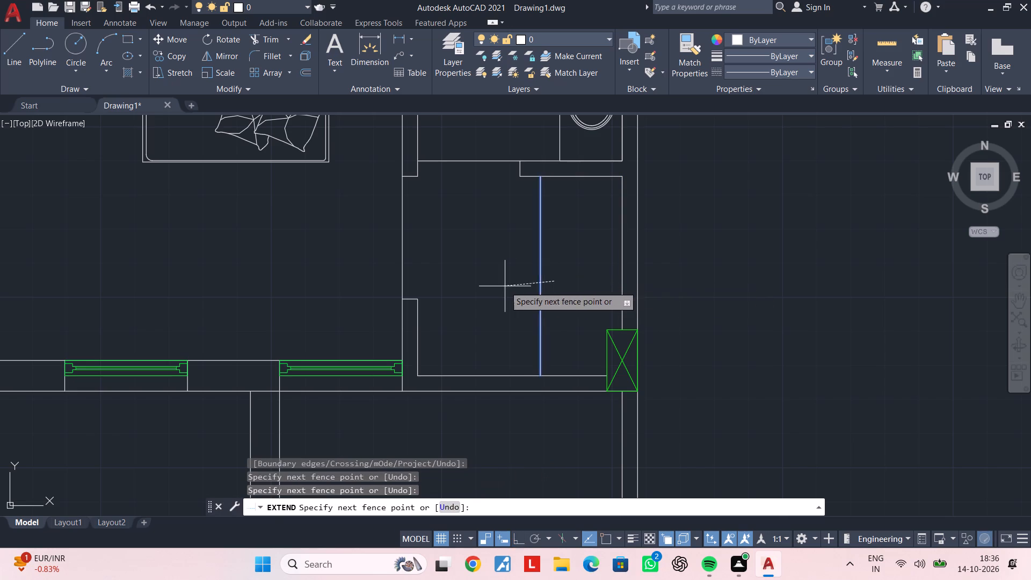
pyautogui.click(505, 286)
pyautogui.press('Escape')
pyautogui.press('Escape')
pyautogui.press('Escape')
# Offset the extended line 2" toward the right wall.
pyautogui.write('of')
pyautogui.press('space')
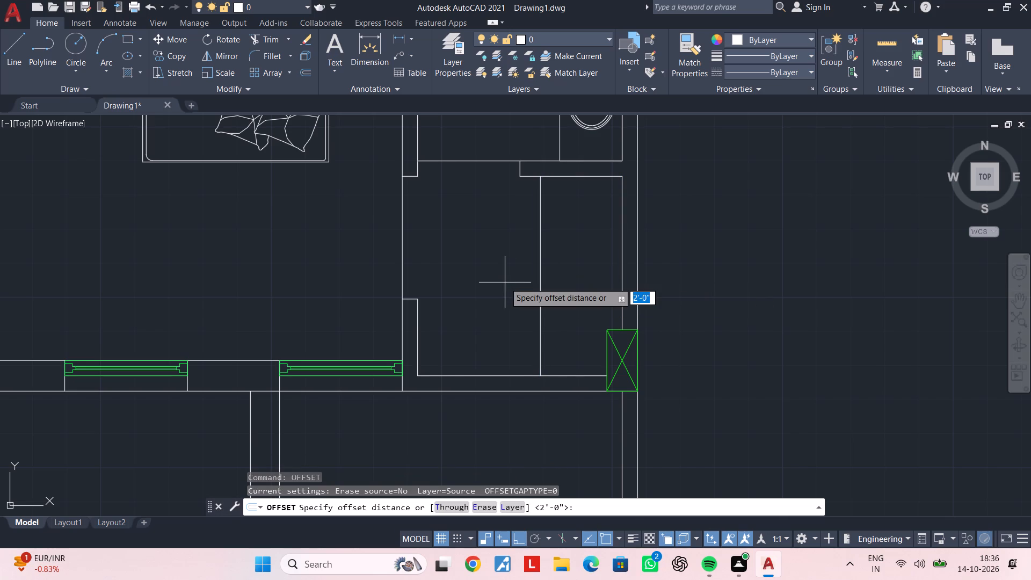
pyautogui.write('2"')
pyautogui.press('Return')
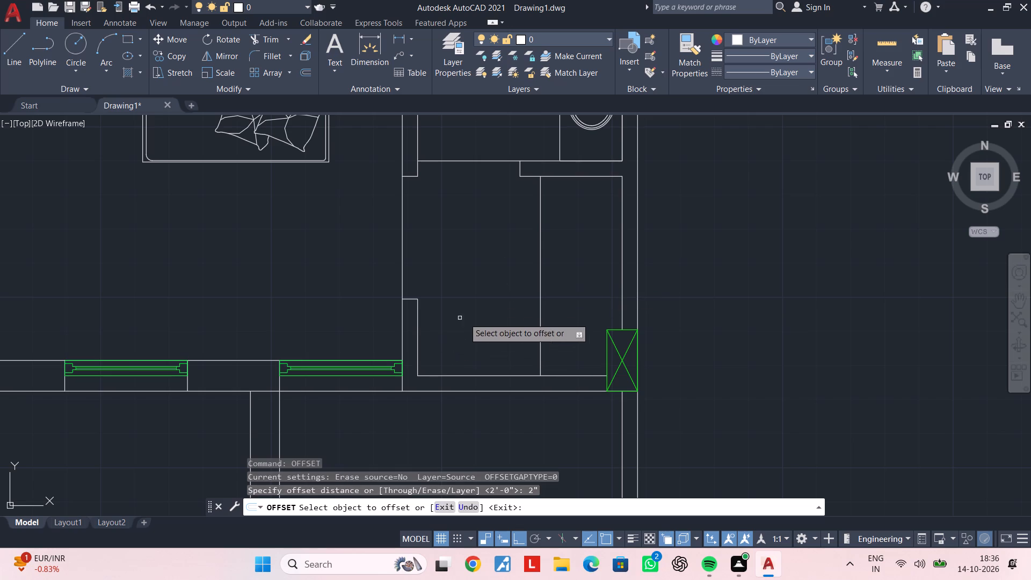
pyautogui.click(540, 285)
pyautogui.click(593, 281)
pyautogui.press('Escape')
# Draw a rectangle about 1'-7" wide and 1'-11" high beside the right-wall column, in the room above the washbasin.
pyautogui.scroll(-2, 569, 258)
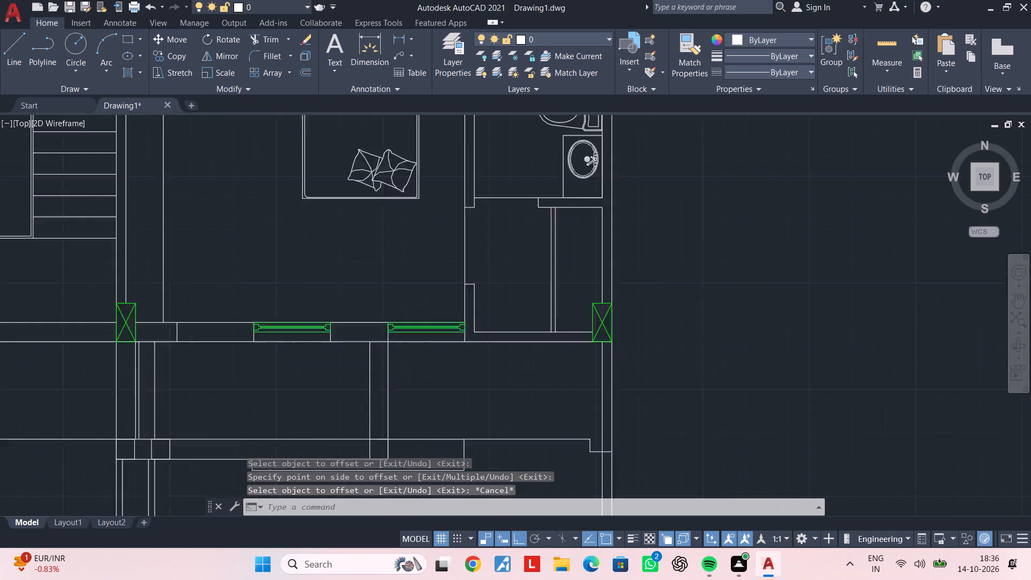
pyautogui.moveTo(572, 259); pyautogui.dragTo(538, 338, button='middle')
pyautogui.press('Escape')
pyautogui.press('Escape')
pyautogui.press('Escape')
pyautogui.press('Escape')
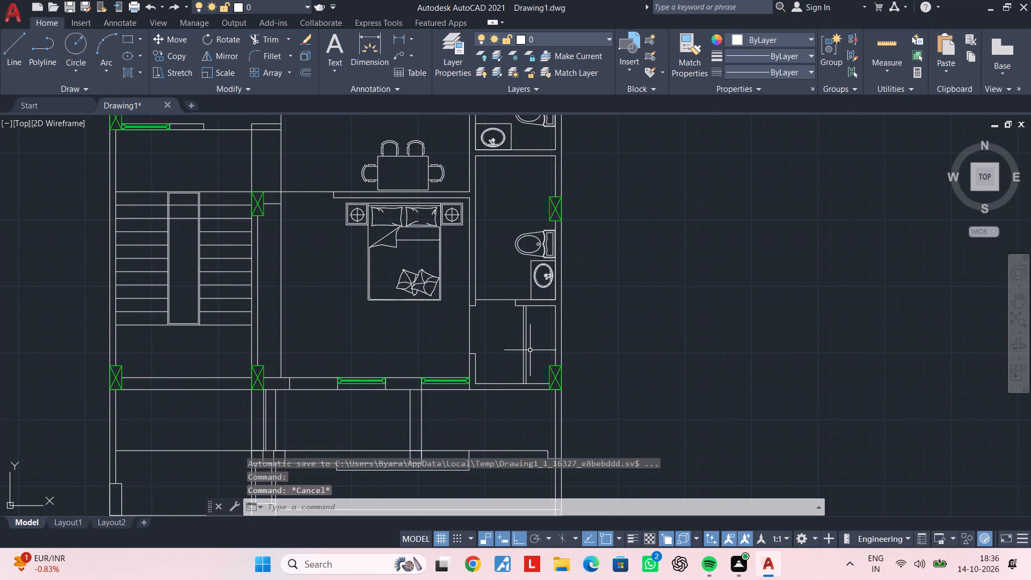
pyautogui.moveTo(530, 350); pyautogui.dragTo(534, 394, button='middle')
pyautogui.moveTo(525, 286); pyautogui.dragTo(533, 364, button='middle')
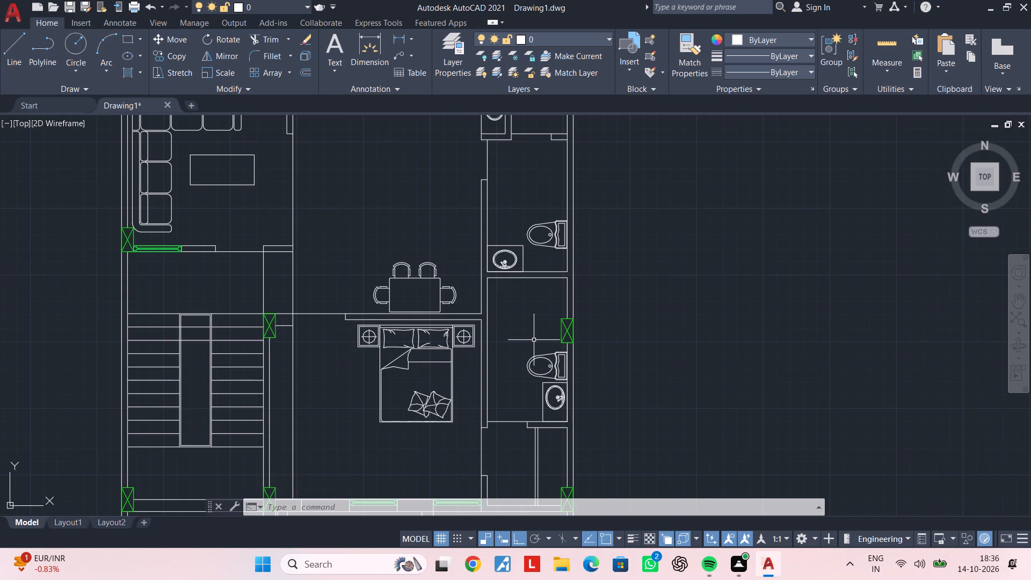
pyautogui.scroll(-2, 534, 340)
pyautogui.moveTo(534, 340); pyautogui.dragTo(535, 389, button='middle')
pyautogui.scroll(3, 553, 296)
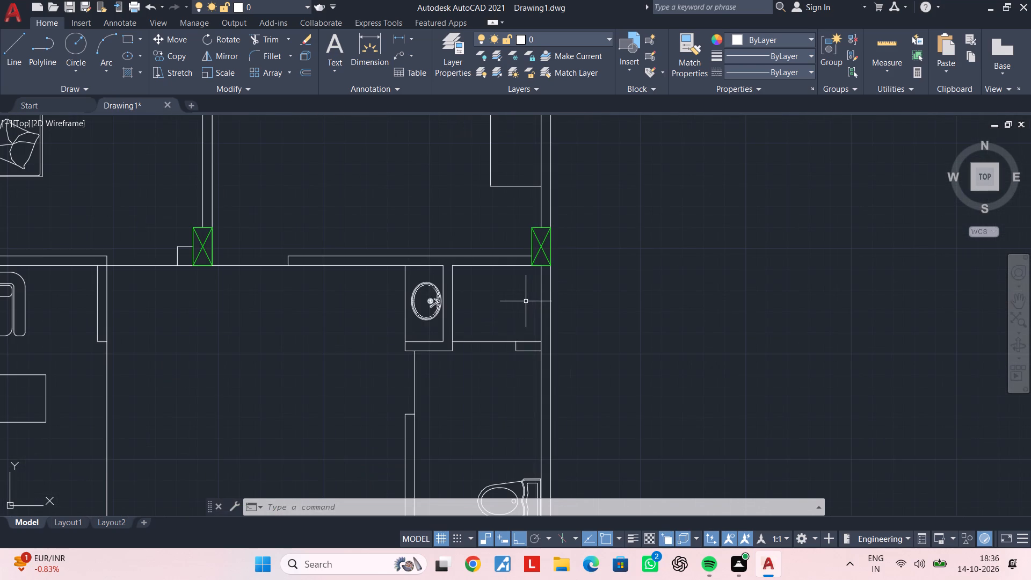
pyautogui.scroll(-1, 526, 301)
pyautogui.moveTo(526, 302); pyautogui.dragTo(527, 381, button='middle')
pyautogui.scroll(3, 529, 345)
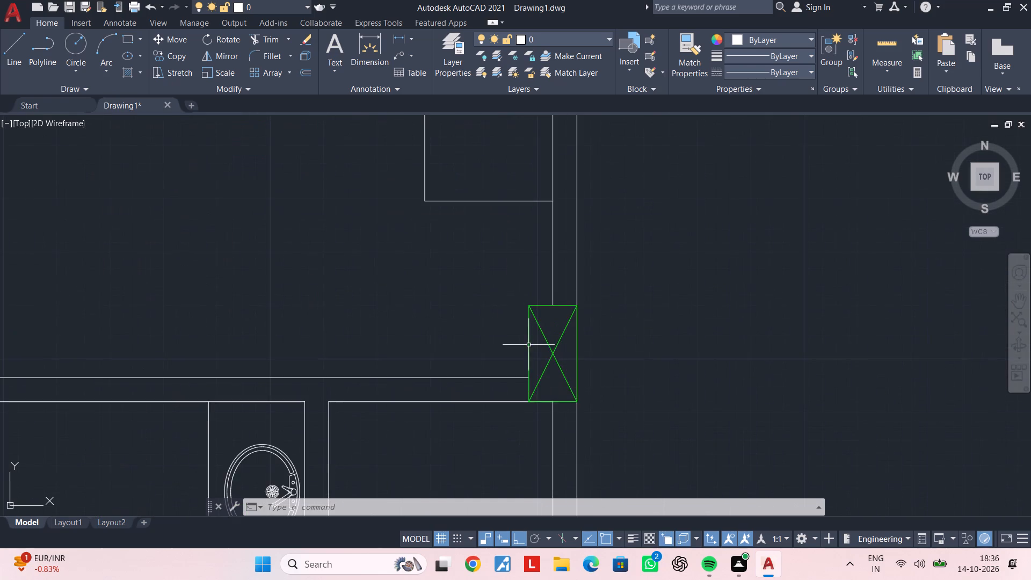
pyautogui.moveTo(496, 318); pyautogui.dragTo(575, 340, button='middle')
pyautogui.scroll(-1, 573, 327)
pyautogui.moveTo(573, 327); pyautogui.dragTo(545, 332, button='middle')
pyautogui.press('Escape')
pyautogui.press('Escape')
pyautogui.press('Escape')
pyautogui.press('Escape')
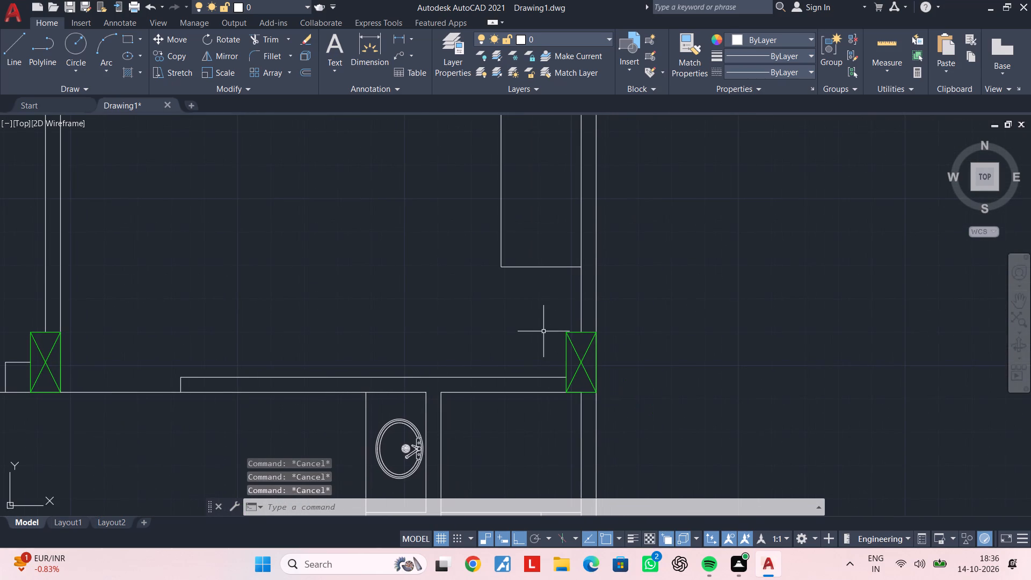
pyautogui.press('Escape')
pyautogui.press('Escape')
pyautogui.press('Escape')
pyautogui.press('Escape')
pyautogui.press('Escape')
pyautogui.press('Escape')
pyautogui.press('Escape')
pyautogui.press('Escape')
pyautogui.press('Escape')
pyautogui.press('Escape')
pyautogui.press('Escape')
pyautogui.press('Escape')
pyautogui.press('Escape')
pyautogui.press('r')
pyautogui.write('ec')
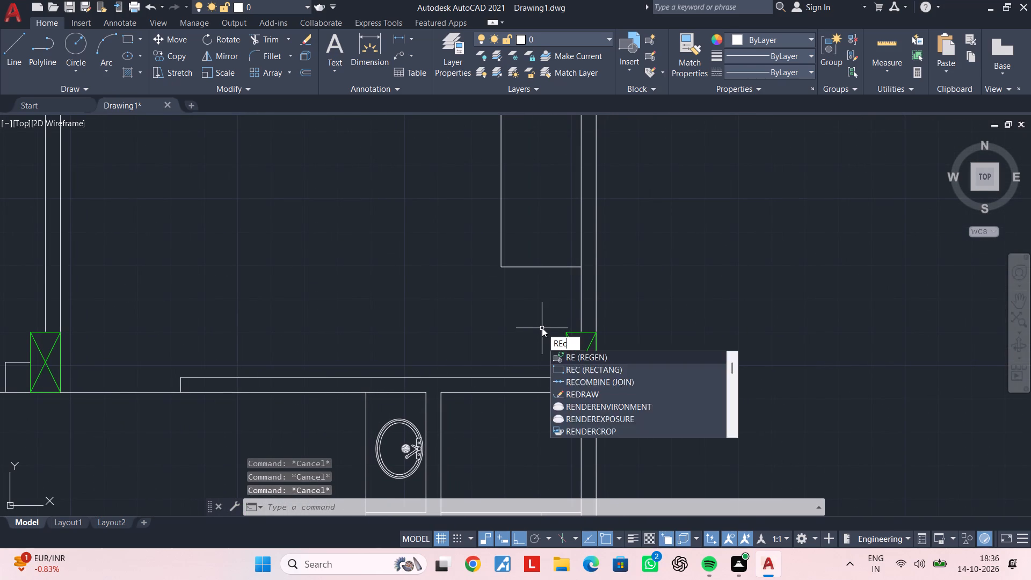
pyautogui.press('space')
pyautogui.scroll(2, 561, 356)
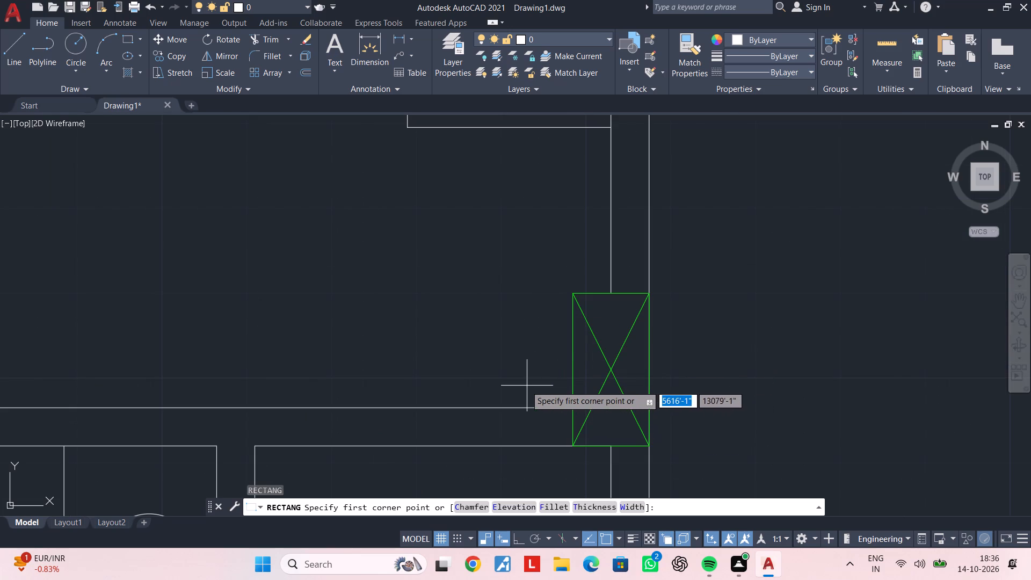
pyautogui.click(399, 384)
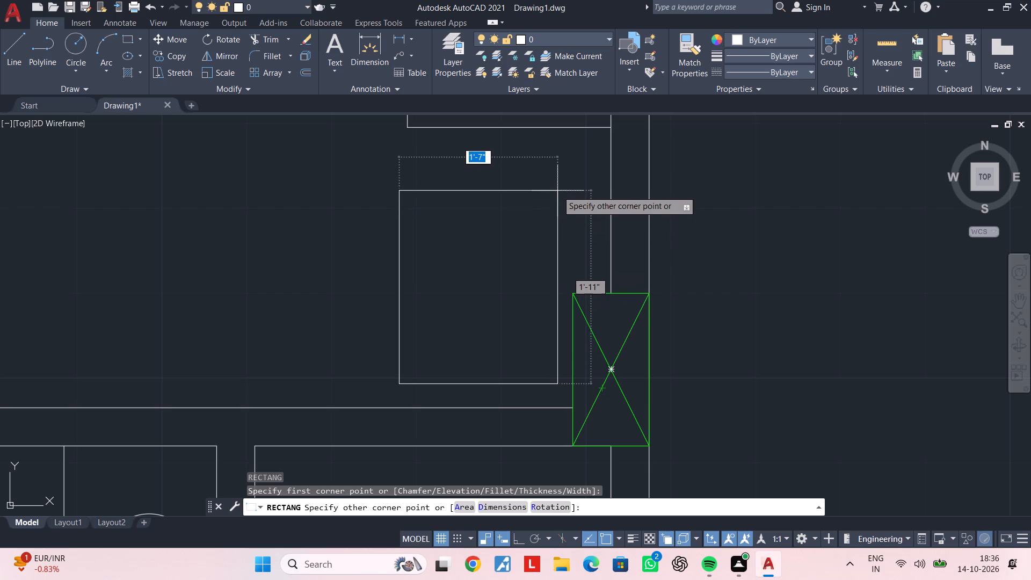
pyautogui.click(557, 185)
pyautogui.scroll(-3, 542, 245)
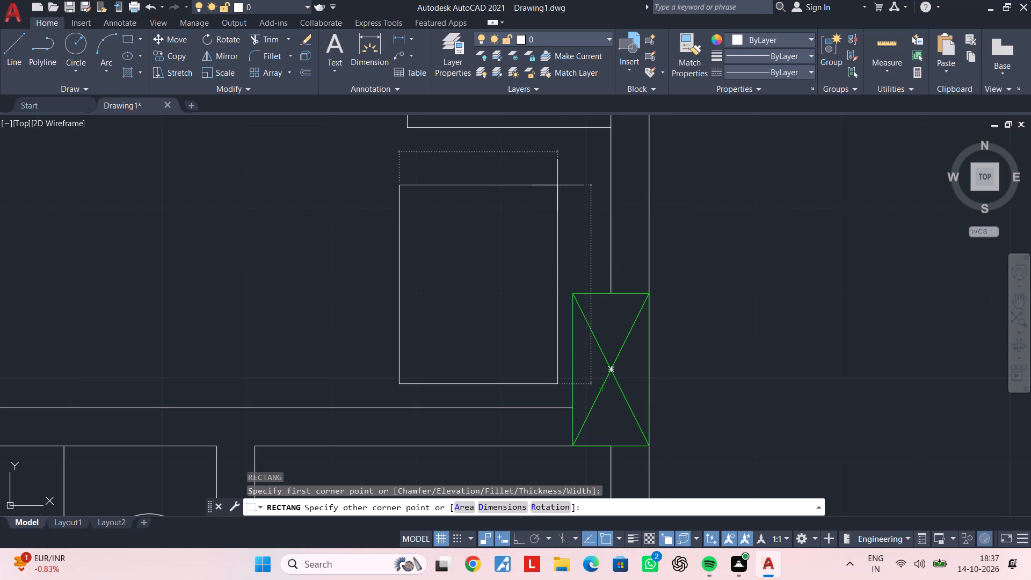
# Draw a vertical line about 1'-11" long inside the new rectangle beside the column, close to its left edge.
pyautogui.scroll(1, 525, 285)
pyautogui.press('Escape')
pyautogui.scroll(-2, 505, 278)
pyautogui.moveTo(508, 279); pyautogui.dragTo(506, 299, button='middle')
pyautogui.press('Escape')
pyautogui.press('Escape')
pyautogui.press('Escape')
pyautogui.press('Escape')
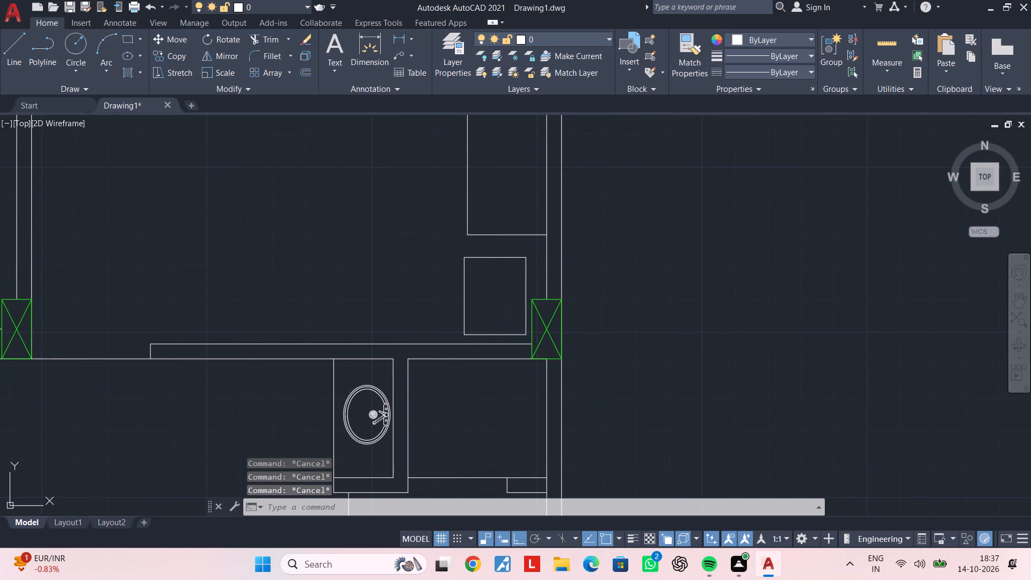
pyautogui.press('Escape')
pyautogui.press('Escape')
pyautogui.press('Escape')
pyautogui.press('Escape')
pyautogui.moveTo(503, 297); pyautogui.dragTo(522, 293, button='middle')
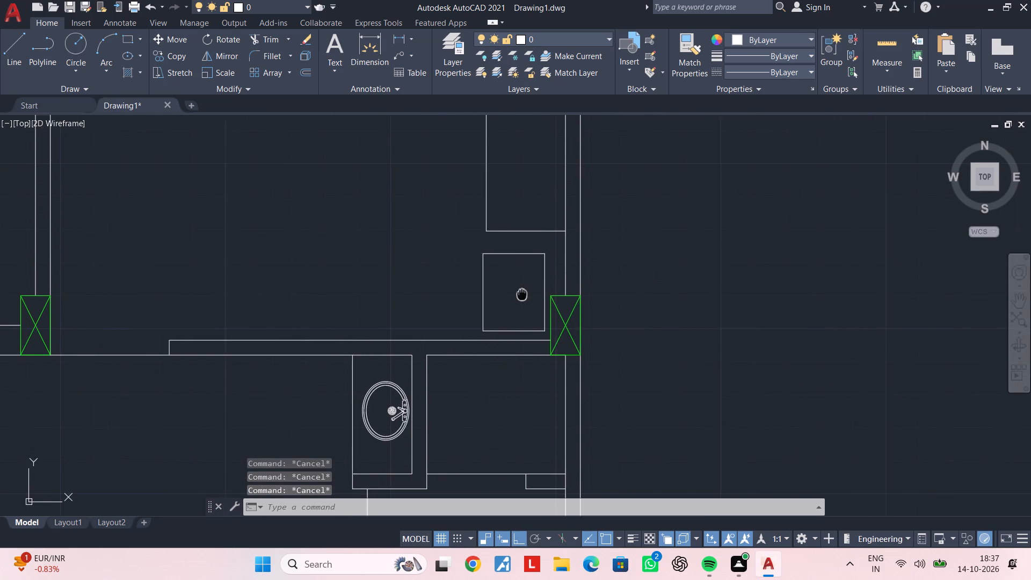
pyautogui.moveTo(522, 293); pyautogui.dragTo(538, 291, button='middle')
pyautogui.scroll(2, 539, 288)
pyautogui.moveTo(505, 282); pyautogui.dragTo(529, 280, button='middle')
pyautogui.press('Escape')
pyautogui.write('l')
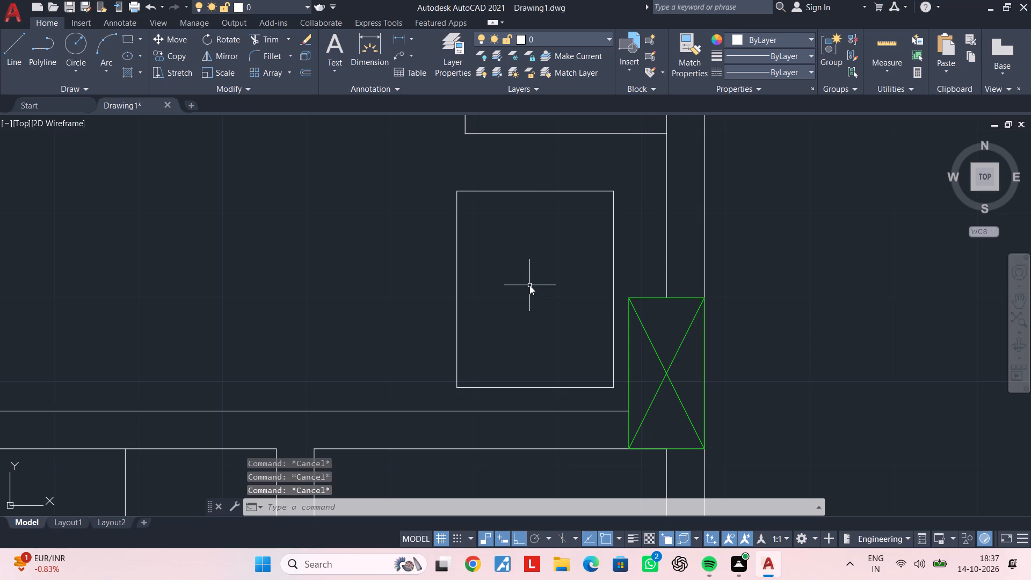
pyautogui.press('space')
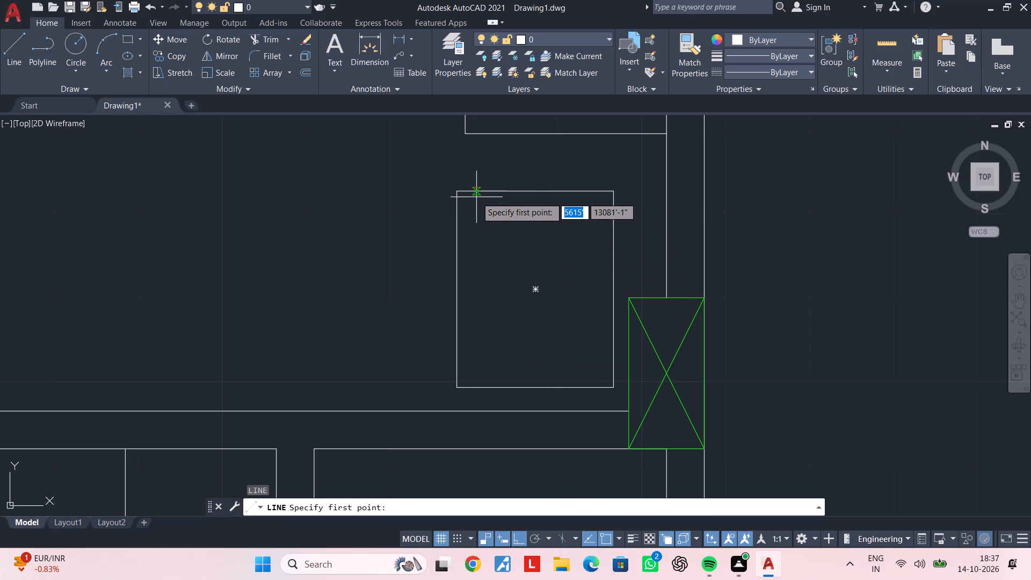
pyautogui.click(475, 194)
pyautogui.click(476, 389)
pyautogui.press('Escape')
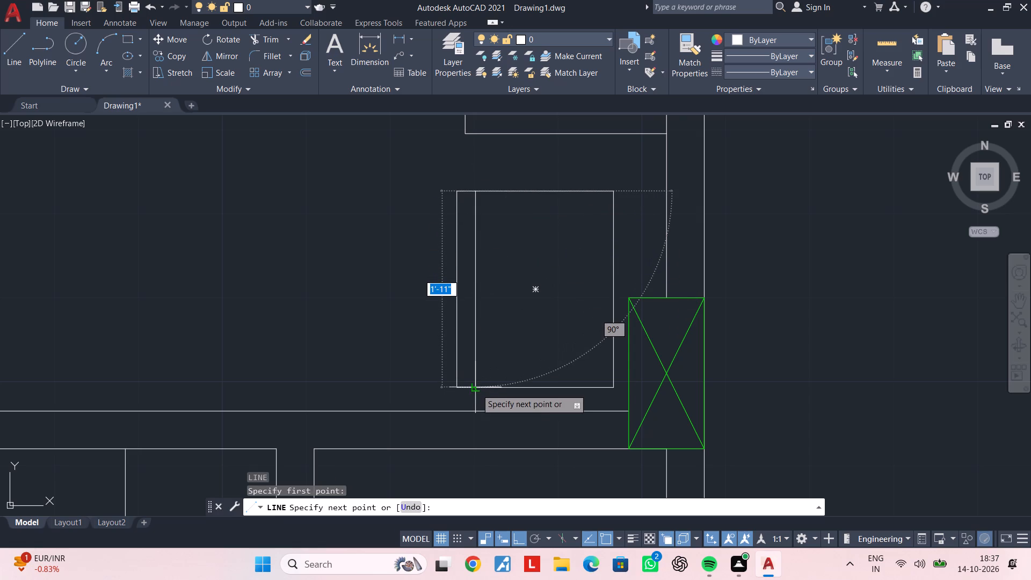
pyautogui.press('Escape')
pyautogui.press('Escape')
pyautogui.press('Escape')
pyautogui.press('Escape')
pyautogui.press('Escape')
pyautogui.press('Escape')
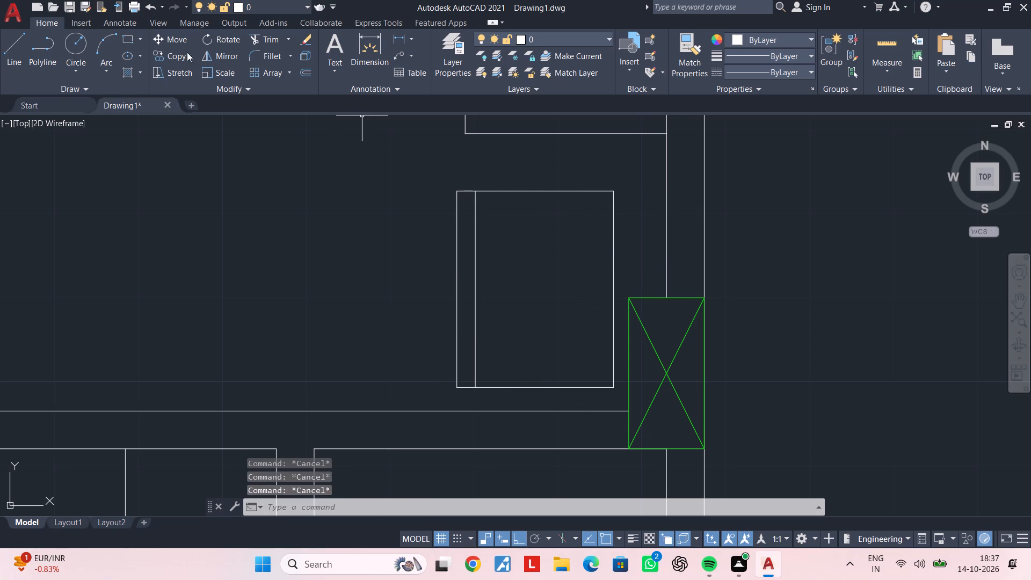
# Draw a three-point arc from the inner line's bottom end through the rectangle's left edge to round the lower-left corner.
pyautogui.click(104, 46)
pyautogui.scroll(2, 475, 392)
pyautogui.click(467, 382)
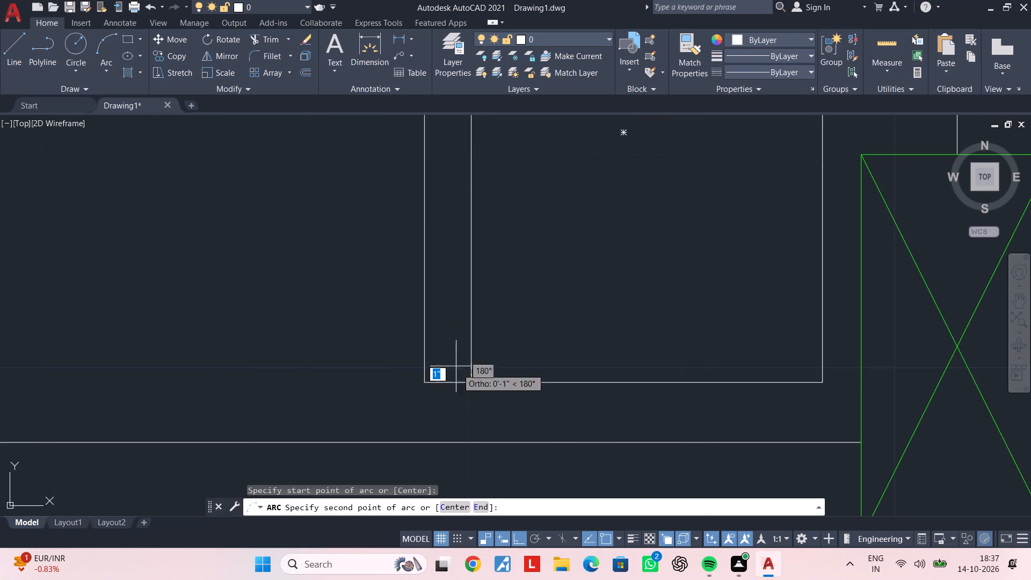
pyautogui.click(425, 340)
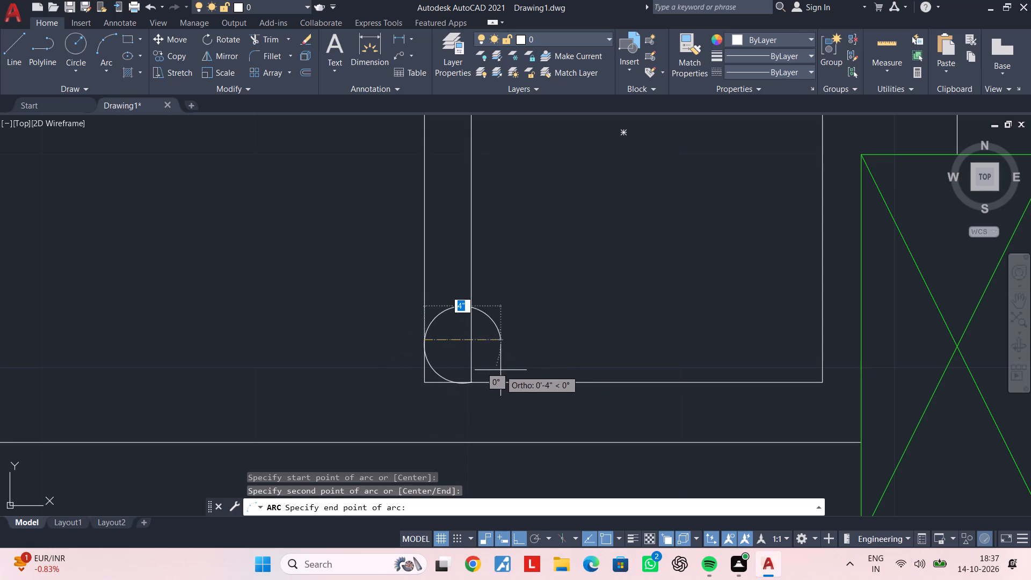
pyautogui.click(517, 371)
pyautogui.press('Escape')
pyautogui.press('Escape')
pyautogui.press('Escape')
# Trim away the arc's excess so only the lower-left corner curve remains.
pyautogui.write('tr')
pyautogui.press('space')
pyautogui.click(440, 302)
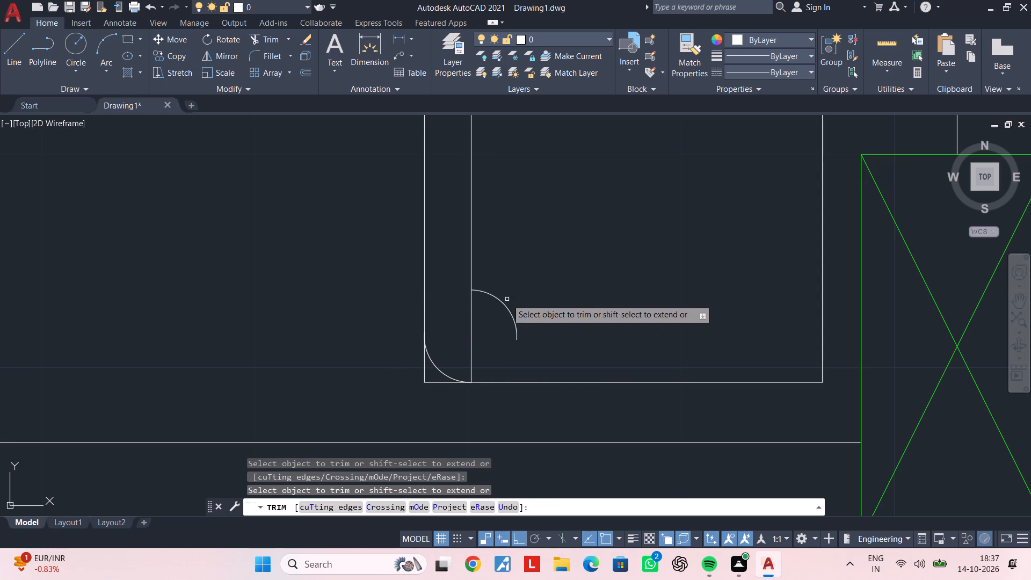
pyautogui.click(504, 304)
pyautogui.press('Escape')
# Explode the rectangle and trim its square lower-left corner outside the arc.
pyautogui.click(481, 382)
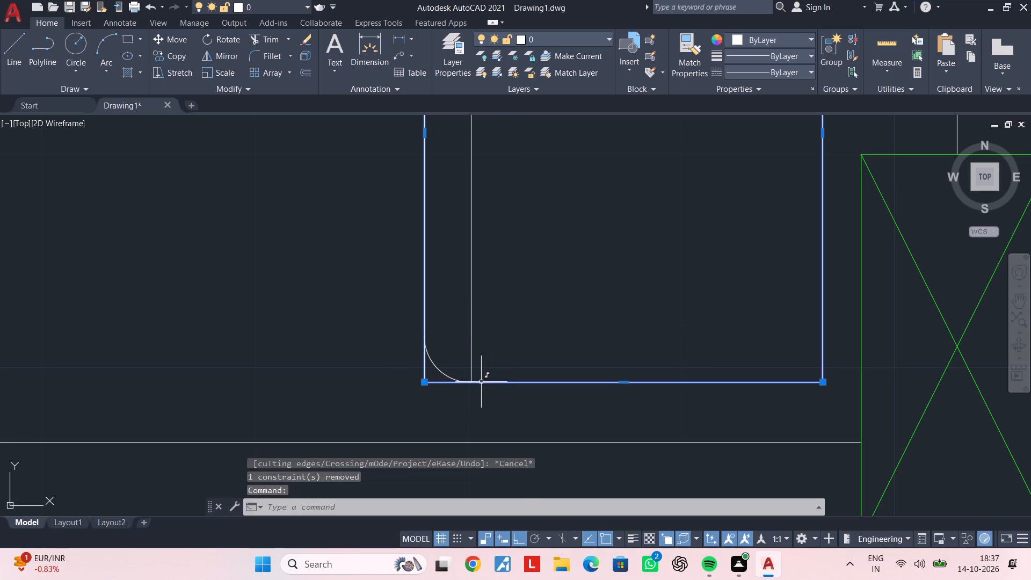
pyautogui.write('x')
pyautogui.press('space')
pyautogui.write('tr')
pyautogui.press('space')
pyautogui.click(434, 381)
pyautogui.click(425, 375)
pyautogui.press('Escape')
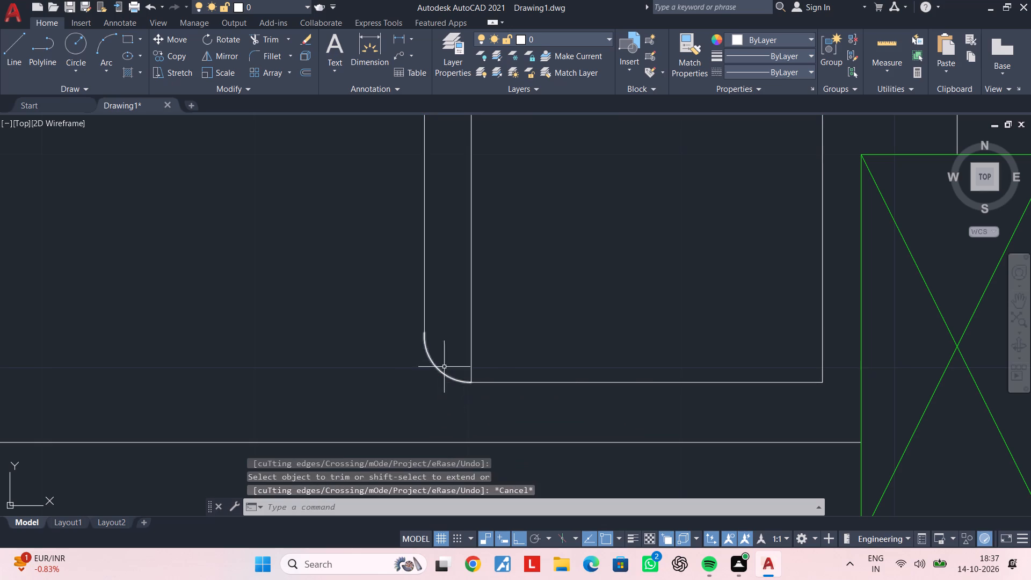
# Mirror the corner arc to the upper-left corner about a horizontal line through the inner line's midpoint, keeping the original.
pyautogui.click(452, 355)
pyautogui.click(435, 375)
pyautogui.write('mi')
pyautogui.press('space')
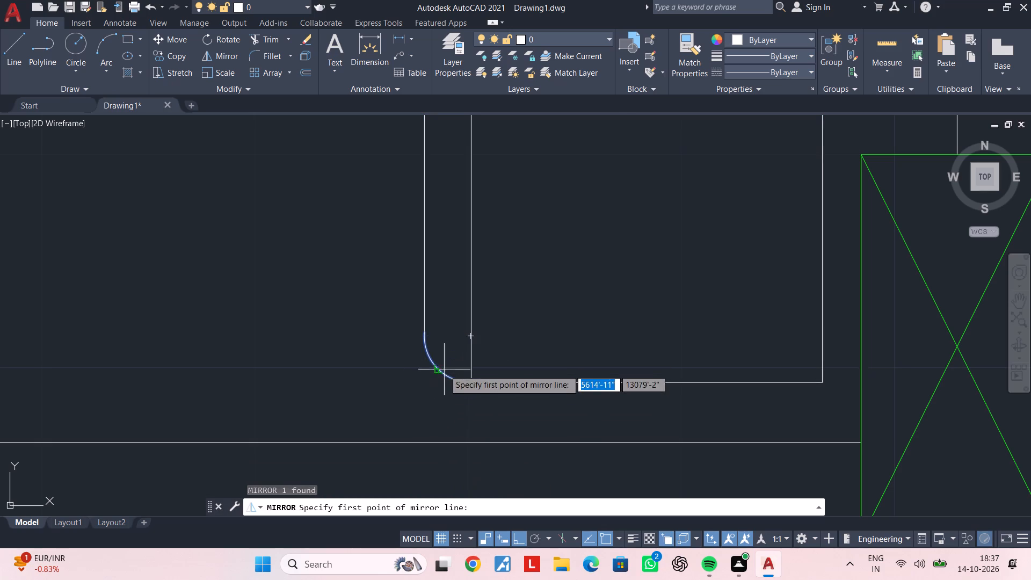
pyautogui.scroll(-2, 453, 365)
pyautogui.moveTo(460, 375); pyautogui.dragTo(462, 414, button='middle')
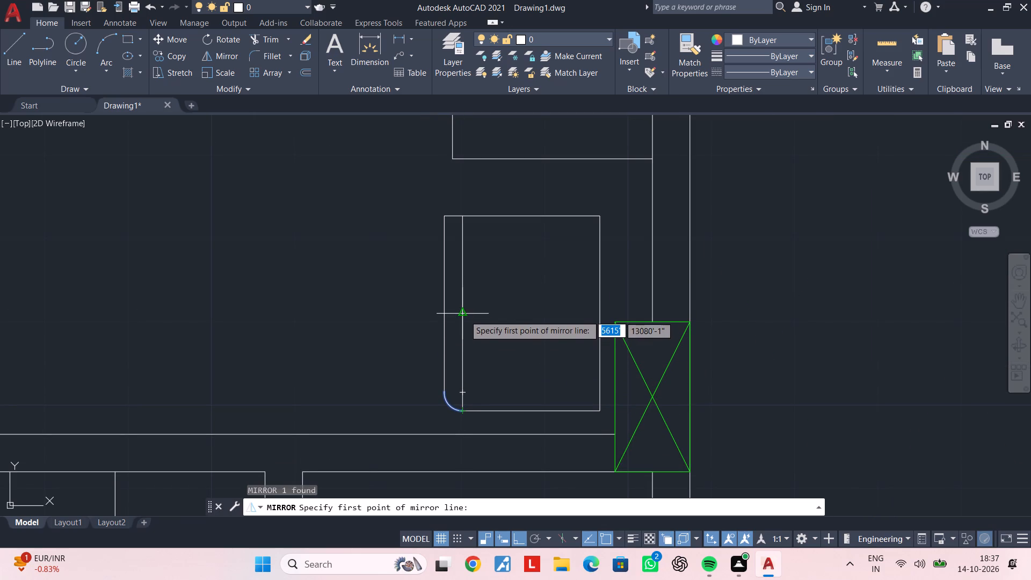
pyautogui.click(464, 315)
pyautogui.click(447, 315)
pyautogui.moveTo(475, 362); pyautogui.dragTo(447, 315)
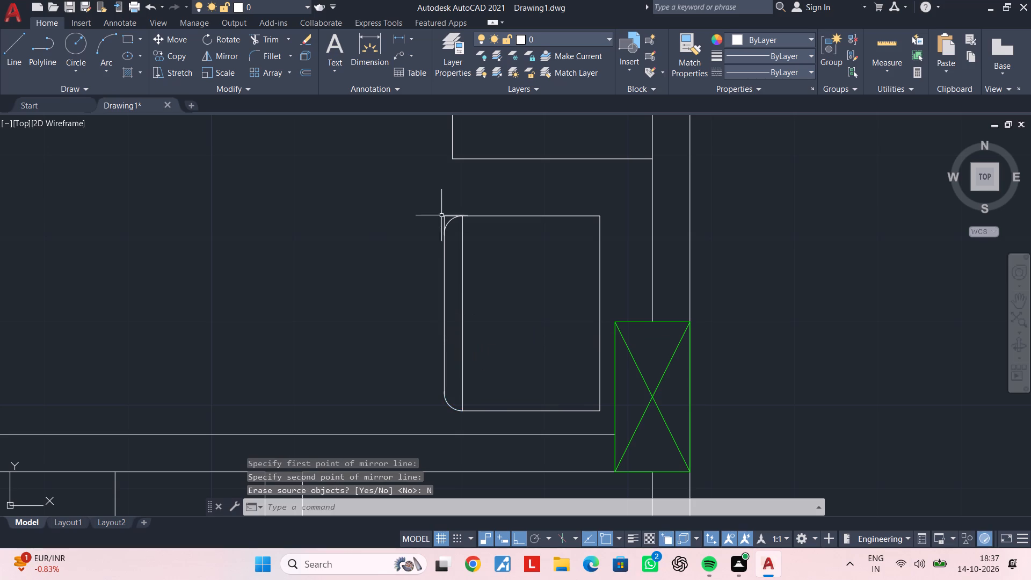
# Trim the rectangle's square upper-left corner outside the mirrored arc.
pyautogui.scroll(3, 441, 215)
pyautogui.moveTo(467, 242); pyautogui.dragTo(455, 295, button='middle')
pyautogui.press('Escape')
pyautogui.press('Escape')
pyautogui.write('tr')
pyautogui.press('space')
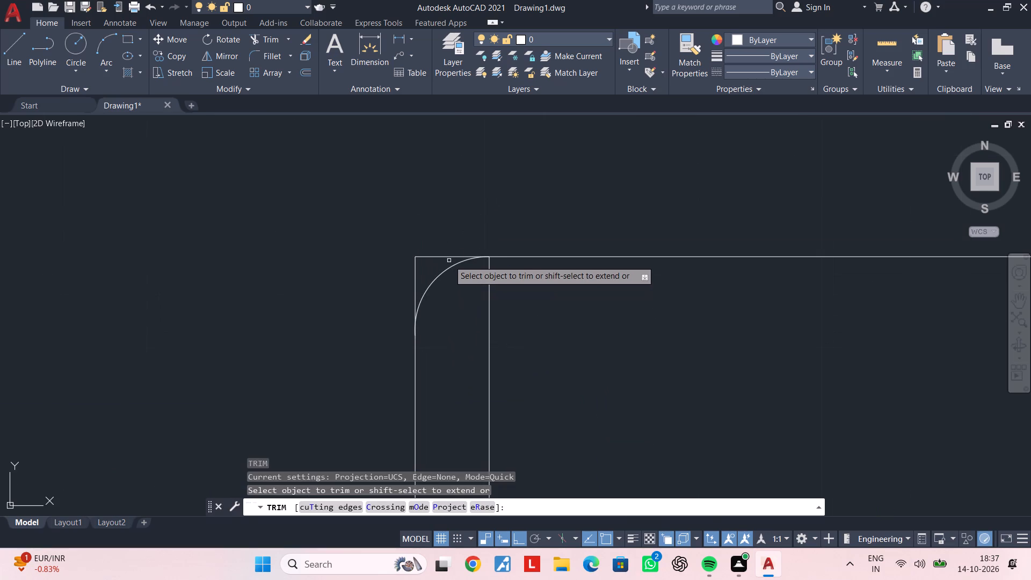
pyautogui.click(447, 257)
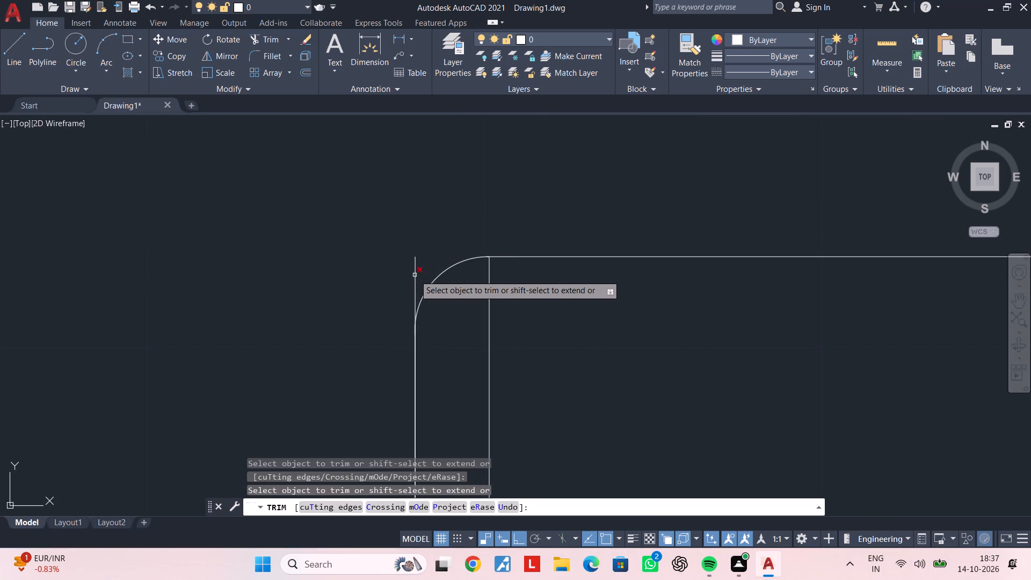
pyautogui.click(416, 275)
pyautogui.press('Escape')
pyautogui.press('Escape')
# Trim the overlapping bits where the upper and lower corner arcs meet the rectangle's left edge.
pyautogui.scroll(6, 419, 331)
pyautogui.moveTo(379, 322); pyautogui.dragTo(495, 315, button='middle')
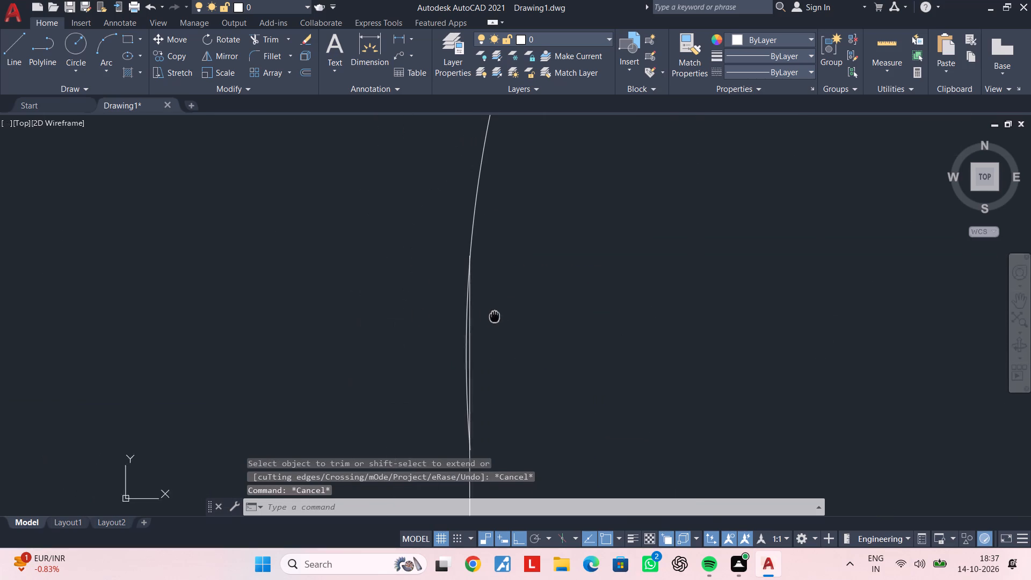
pyautogui.moveTo(495, 315); pyautogui.dragTo(495, 315, button='middle')
pyautogui.press('Escape')
pyautogui.write('tr')
pyautogui.press('space')
pyautogui.click(471, 339)
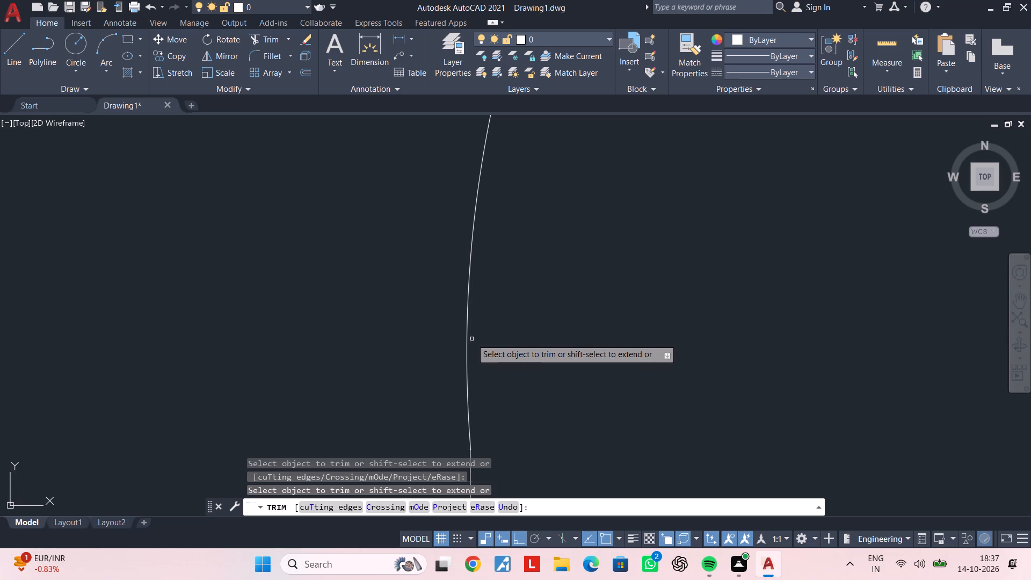
pyautogui.scroll(-4, 532, 344)
pyautogui.moveTo(536, 339); pyautogui.dragTo(534, 267, button='middle')
pyautogui.scroll(-3, 538, 264)
pyautogui.moveTo(539, 268); pyautogui.dragTo(548, 198, button='middle')
pyautogui.moveTo(552, 313); pyautogui.dragTo(564, 166, button='middle')
pyautogui.moveTo(560, 342); pyautogui.dragTo(559, 277, button='middle')
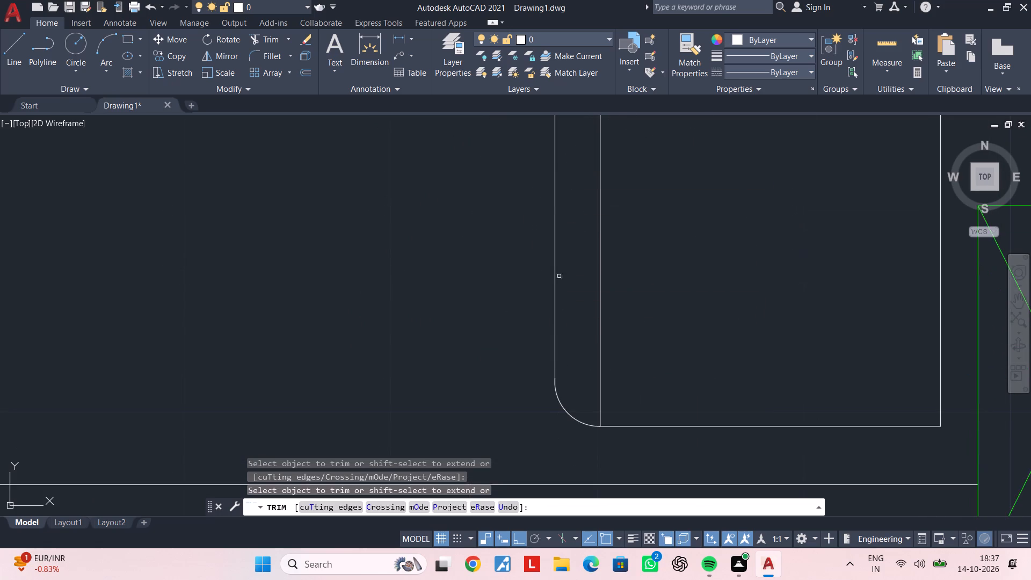
pyautogui.scroll(7, 563, 386)
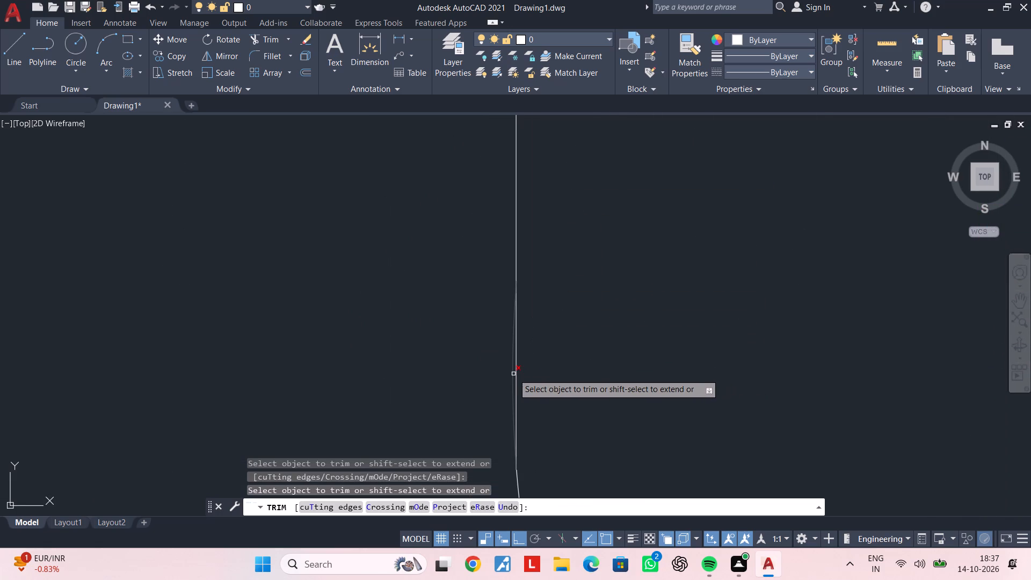
pyautogui.click(513, 374)
pyautogui.scroll(-4, 629, 374)
pyautogui.moveTo(642, 375); pyautogui.dragTo(582, 363, button='middle')
pyautogui.press('Escape')
pyautogui.scroll(-3, 634, 355)
pyautogui.moveTo(658, 355); pyautogui.dragTo(570, 390, button='middle')
pyautogui.scroll(-2, 666, 358)
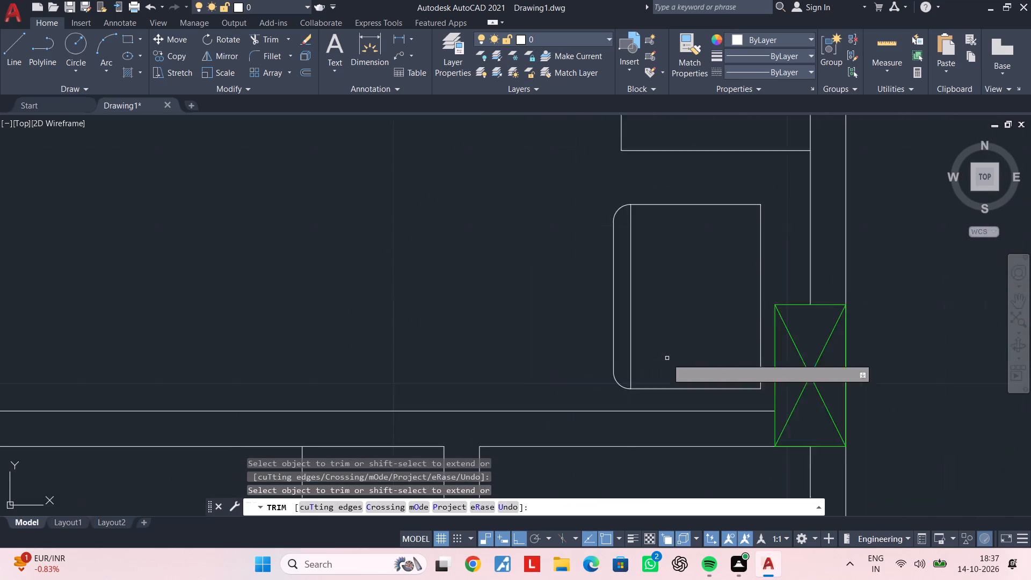
pyautogui.moveTo(667, 358); pyautogui.dragTo(572, 403, button='middle')
pyautogui.press('Escape')
pyautogui.press('Escape')
pyautogui.press('Escape')
pyautogui.press('Escape')
pyautogui.press('Escape')
pyautogui.press('Escape')
pyautogui.press('Escape')
pyautogui.press('Escape')
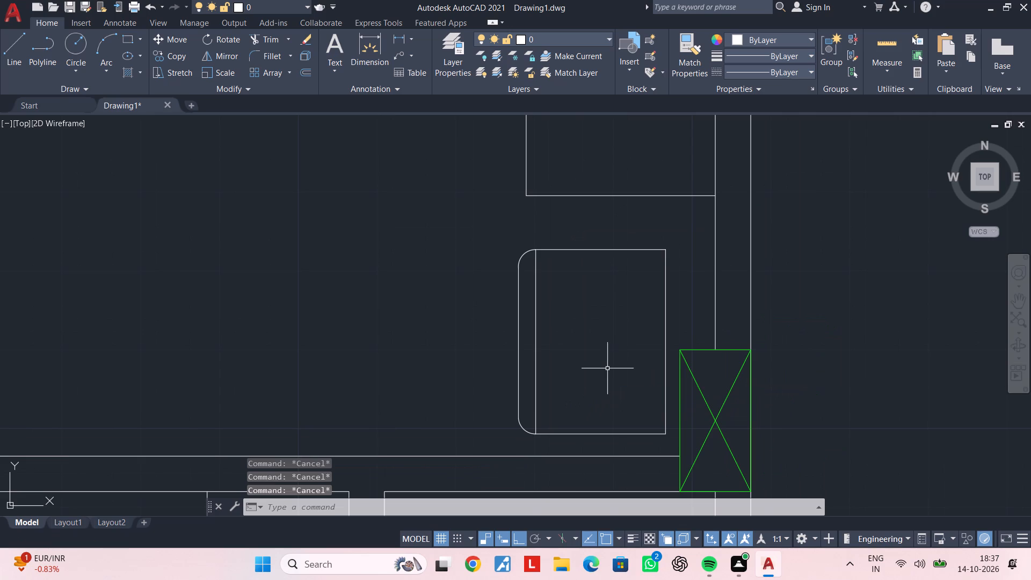
# Review the floor plan's rooms, staircase and front area, ending at the wall between the staircase and the lower bedroom.
pyautogui.moveTo(607, 368); pyautogui.dragTo(624, 347, button='middle')
pyautogui.press('Escape')
pyautogui.press('Escape')
pyautogui.press('Escape')
pyautogui.scroll(-3, 624, 347)
pyautogui.moveTo(624, 347); pyautogui.dragTo(666, 305, button='middle')
pyautogui.moveTo(526, 347); pyautogui.dragTo(700, 315, button='middle')
pyautogui.scroll(-2, 606, 330)
pyautogui.moveTo(606, 330); pyautogui.dragTo(702, 292, button='middle')
pyautogui.moveTo(670, 345); pyautogui.dragTo(705, 274, button='middle')
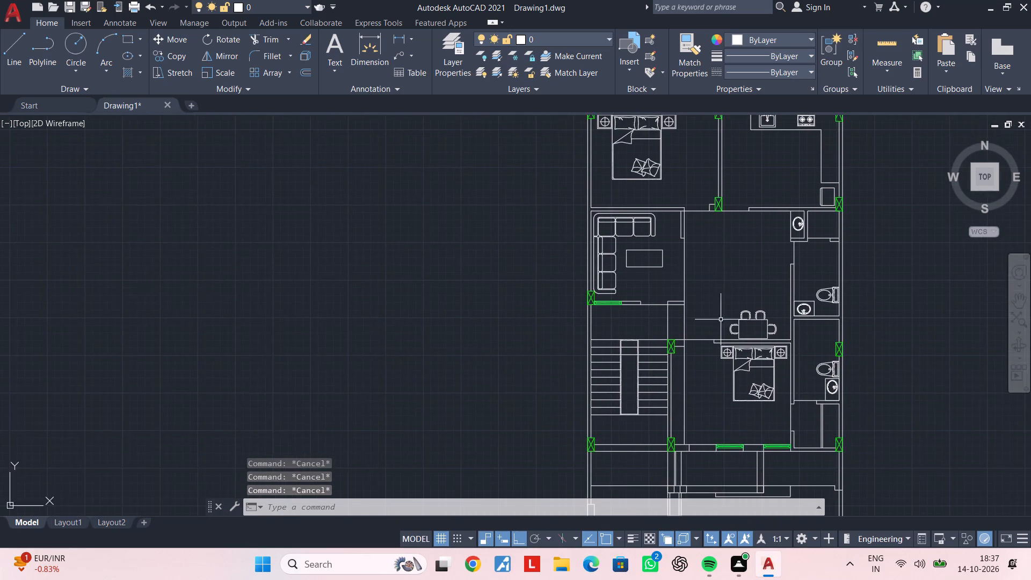
pyautogui.moveTo(721, 320); pyautogui.dragTo(684, 265, button='middle')
pyautogui.moveTo(638, 331); pyautogui.dragTo(641, 306, button='middle')
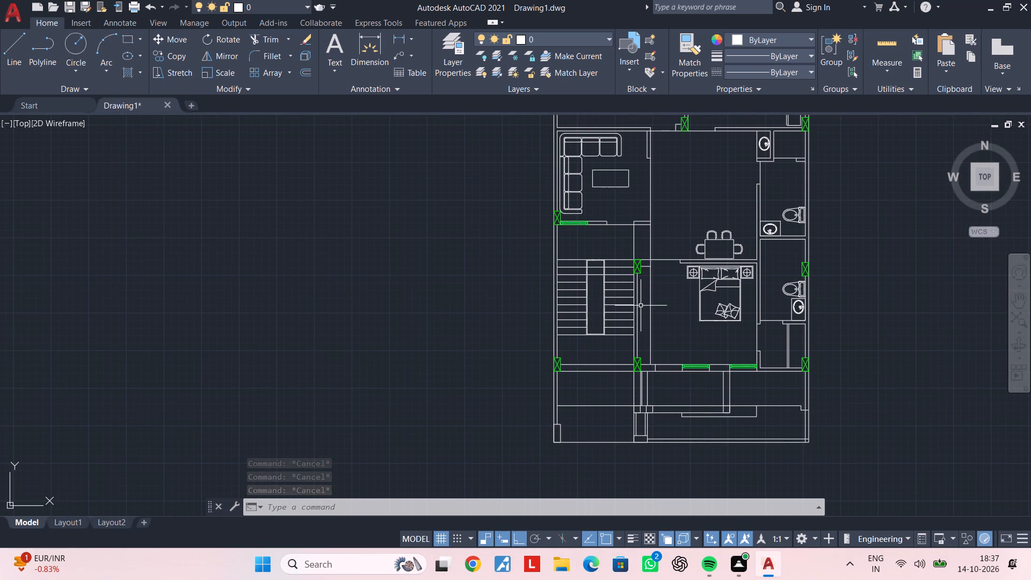
pyautogui.press('Escape')
pyautogui.press('Escape')
pyautogui.press('Escape')
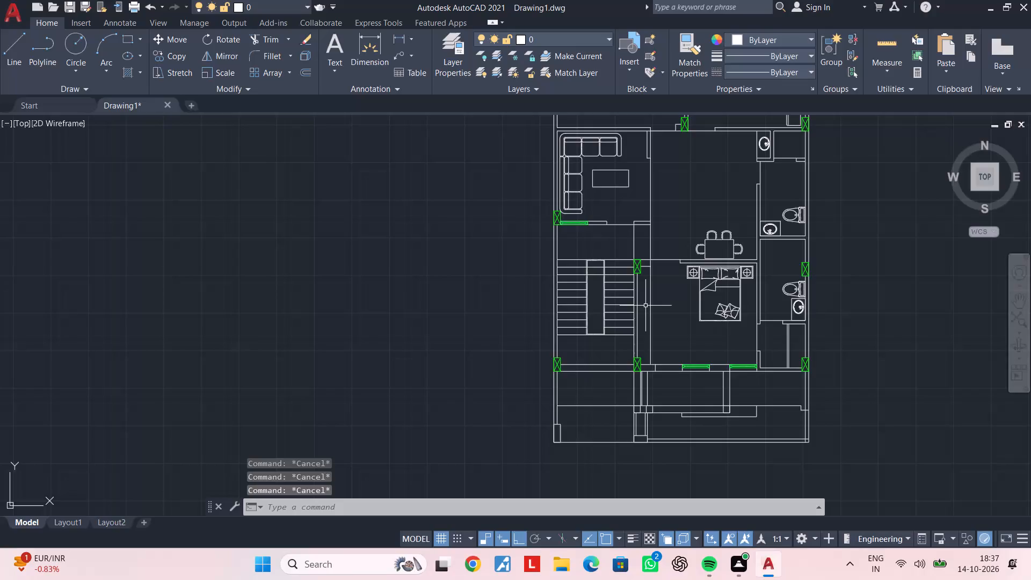
pyautogui.press('Escape')
pyautogui.moveTo(645, 306); pyautogui.dragTo(563, 335, button='middle')
pyautogui.press('Escape')
pyautogui.moveTo(605, 255); pyautogui.dragTo(601, 275, button='middle')
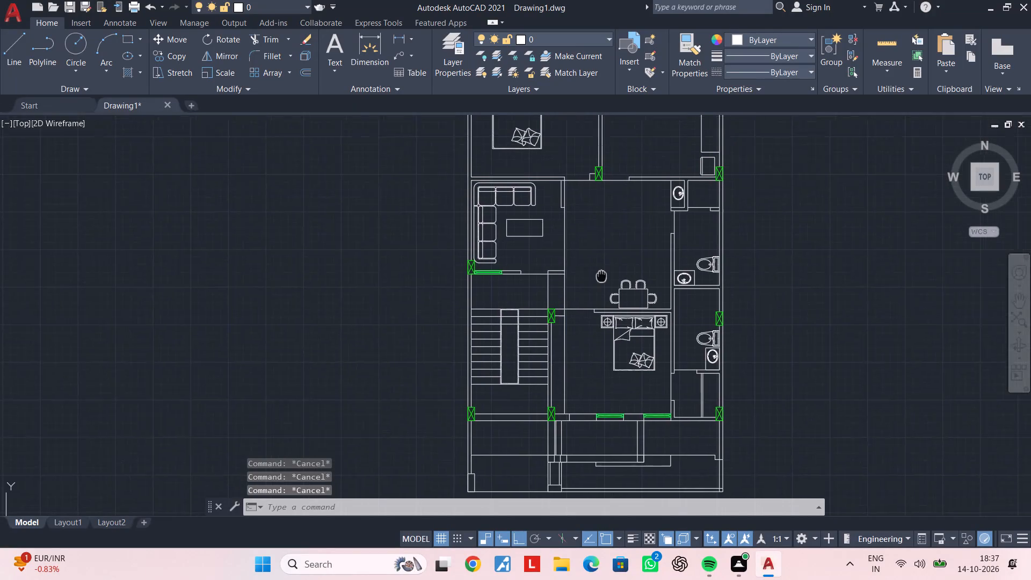
pyautogui.moveTo(601, 275); pyautogui.dragTo(588, 294, button='middle')
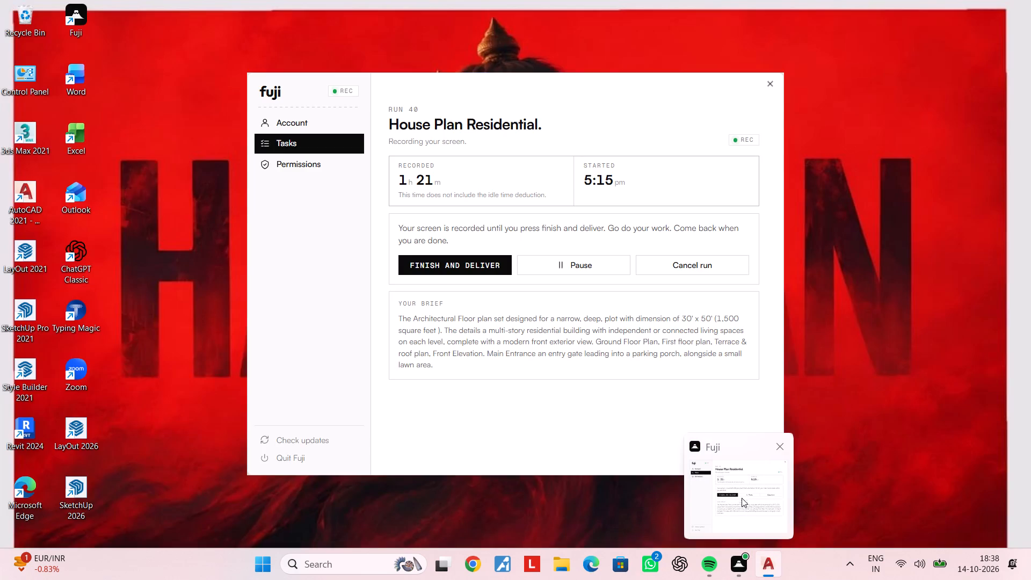
pyautogui.press('Escape')
pyautogui.moveTo(577, 324); pyautogui.dragTo(503, 223, button='middle')
pyautogui.moveTo(528, 273); pyautogui.dragTo(517, 313, button='middle')
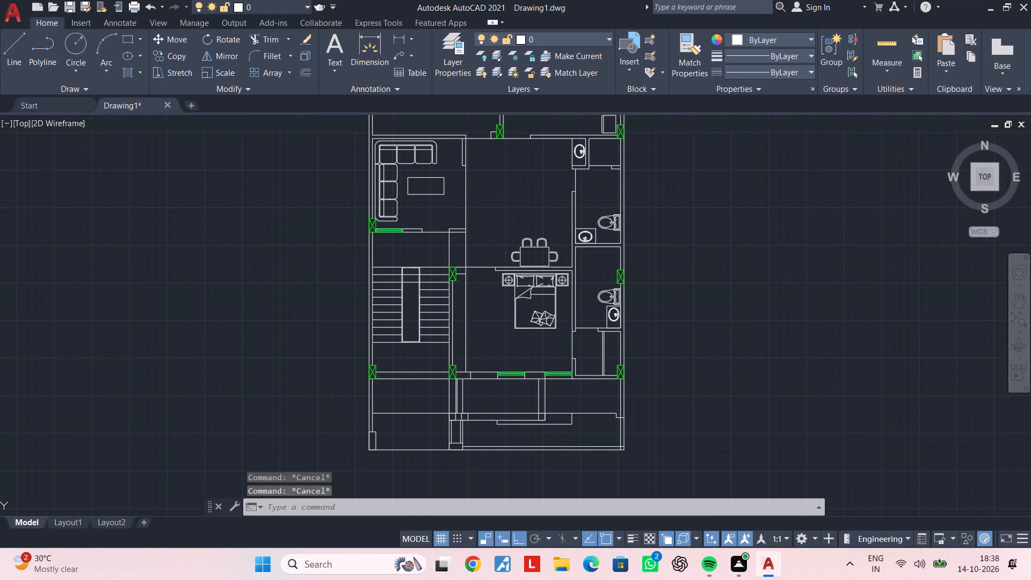
pyautogui.press('Escape')
pyautogui.press('Escape')
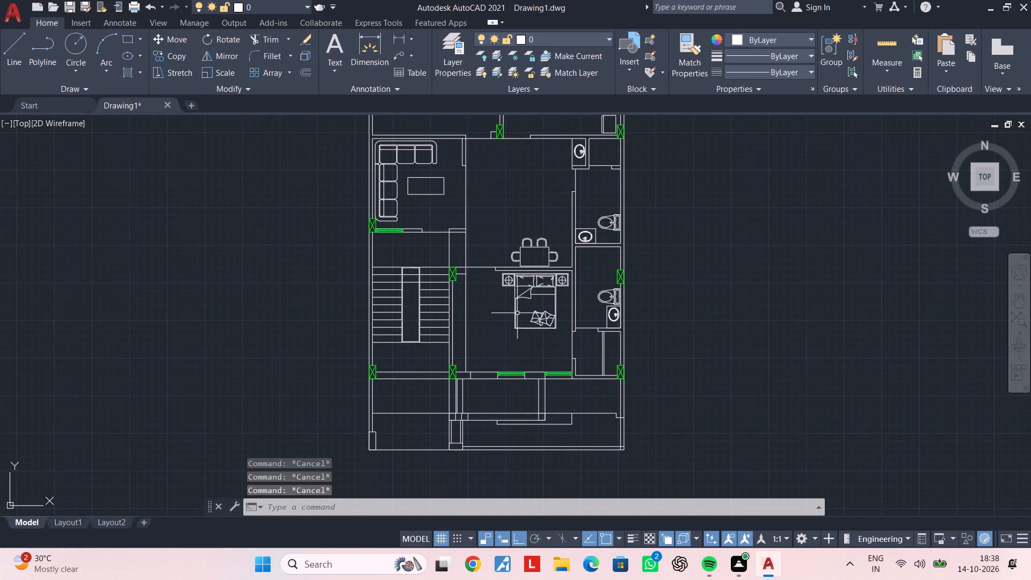
pyautogui.press('Escape')
pyautogui.press('Escape')
pyautogui.scroll(2, 467, 373)
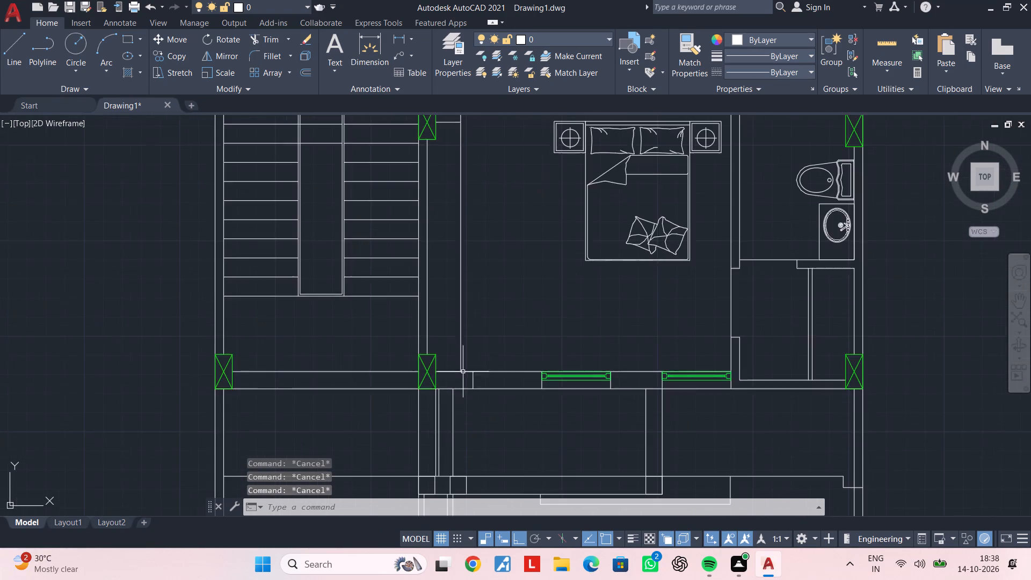
pyautogui.moveTo(481, 303); pyautogui.dragTo(491, 387, button='middle')
pyautogui.scroll(1, 470, 403)
pyautogui.moveTo(469, 403); pyautogui.dragTo(549, 359, button='middle')
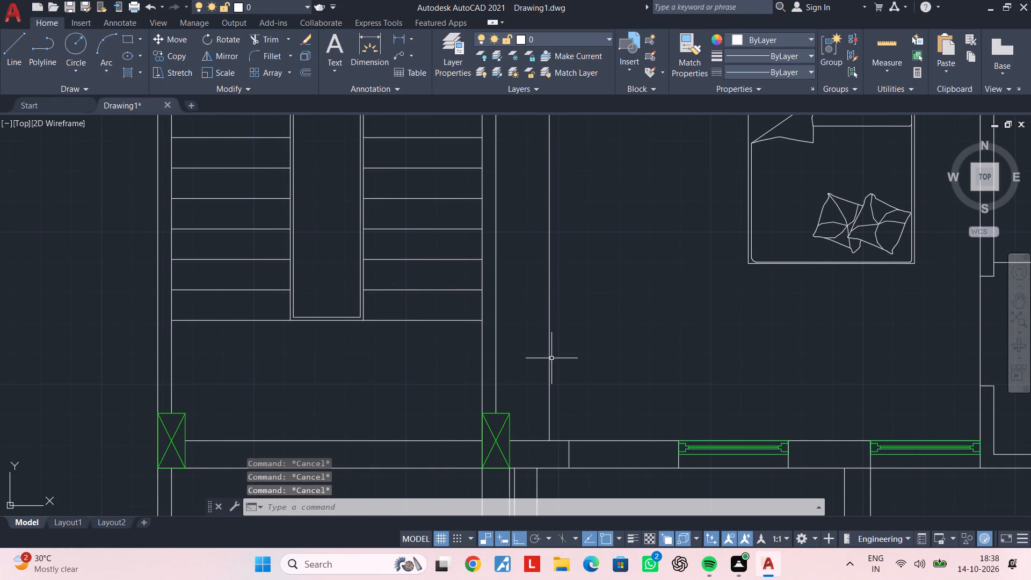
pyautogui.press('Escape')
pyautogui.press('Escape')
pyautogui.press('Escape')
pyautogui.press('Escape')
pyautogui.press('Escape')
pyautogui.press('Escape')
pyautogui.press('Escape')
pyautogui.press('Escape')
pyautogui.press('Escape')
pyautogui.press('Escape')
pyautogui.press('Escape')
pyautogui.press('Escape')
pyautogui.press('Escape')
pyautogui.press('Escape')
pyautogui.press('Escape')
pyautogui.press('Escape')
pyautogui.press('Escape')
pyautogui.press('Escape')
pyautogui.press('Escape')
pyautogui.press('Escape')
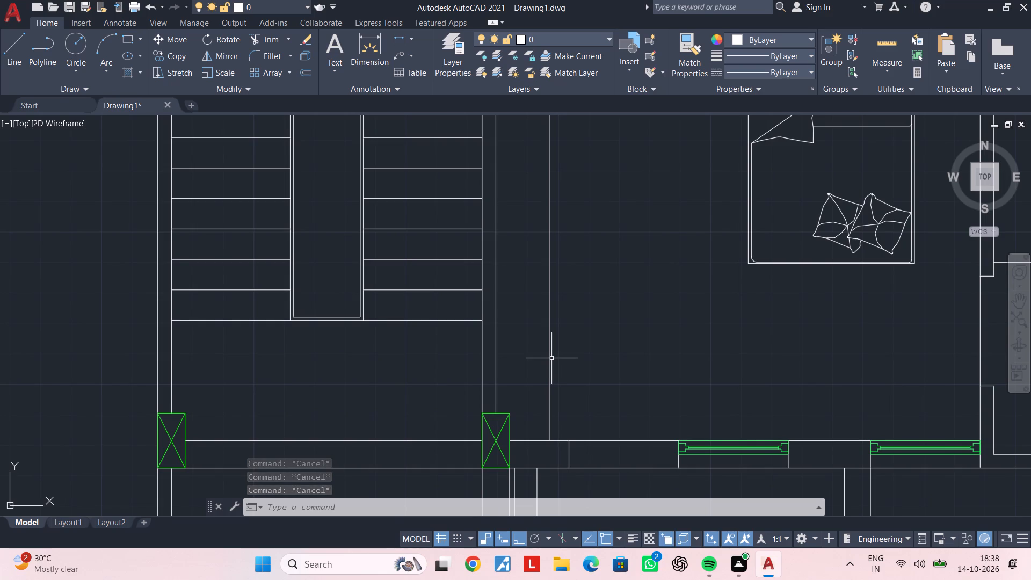
# Draw a horizontal line 1'-6" long from the midpoint of the lower bedroom's left vertical line across to the staircase wall.
pyautogui.moveTo(528, 331); pyautogui.dragTo(512, 445, button='middle')
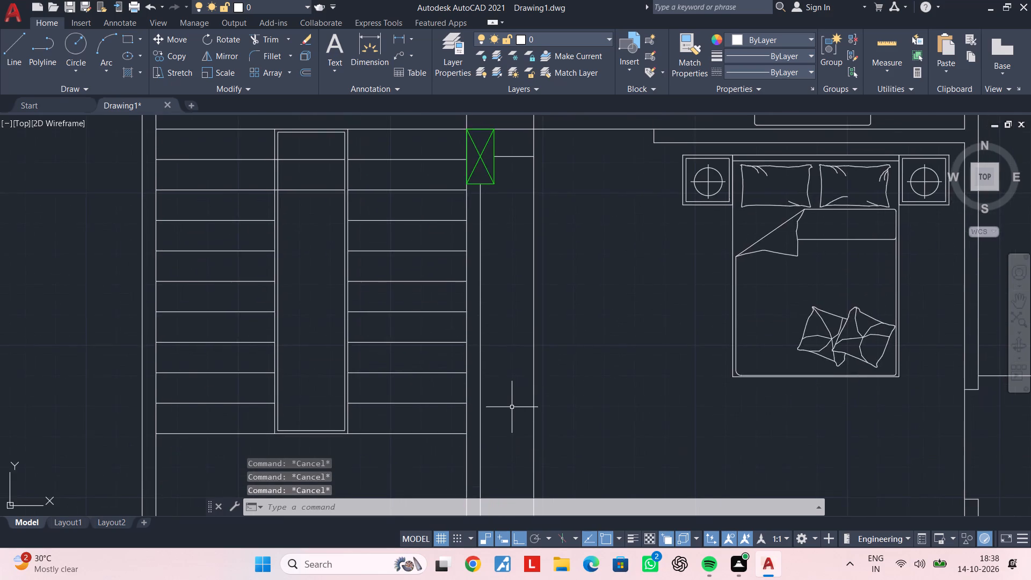
pyautogui.scroll(-1, 512, 407)
pyautogui.moveTo(512, 407); pyautogui.dragTo(507, 414, button='middle')
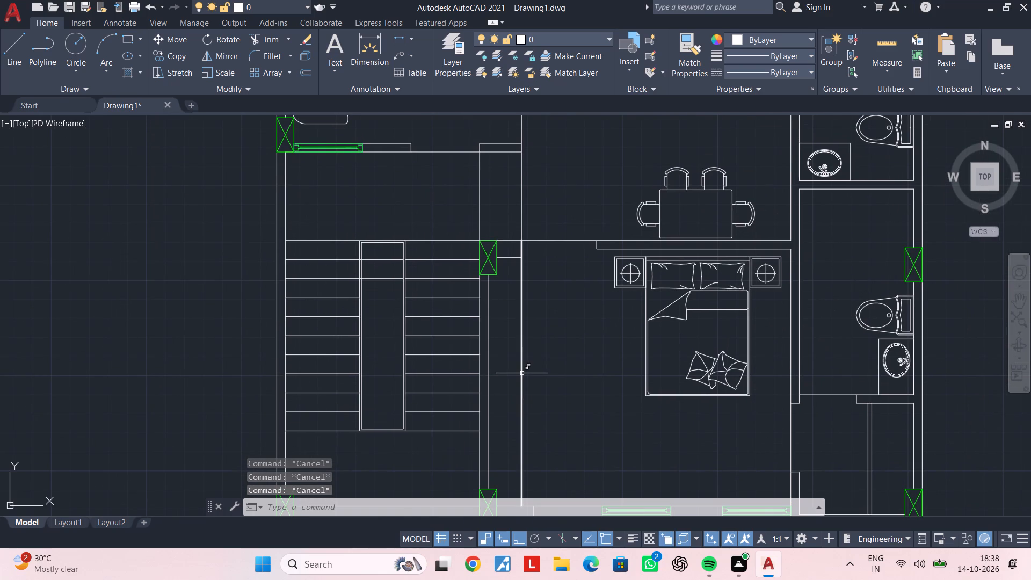
pyautogui.press('Escape')
pyautogui.write('l')
pyautogui.press('space')
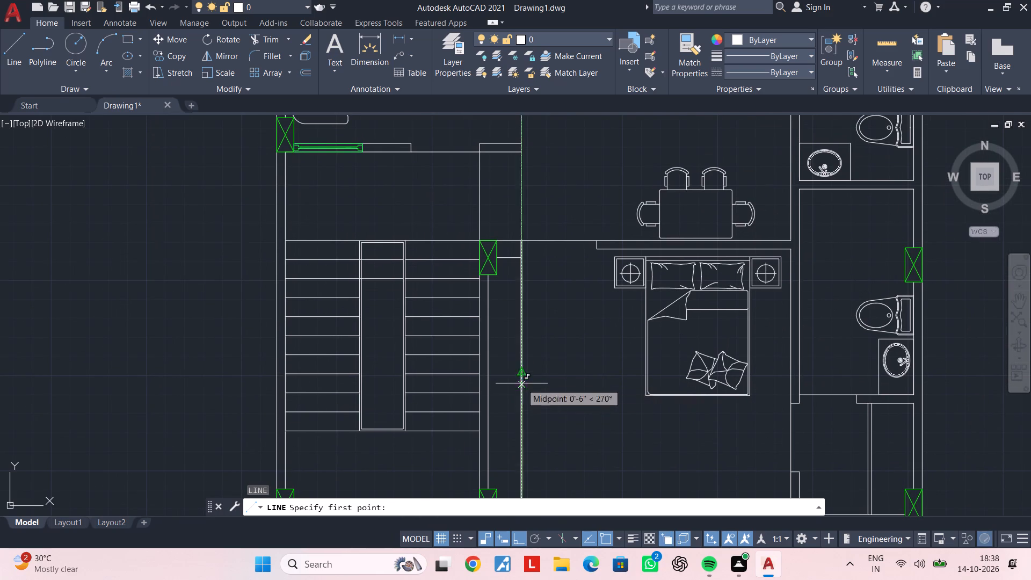
pyautogui.click(522, 374)
pyautogui.scroll(4, 489, 373)
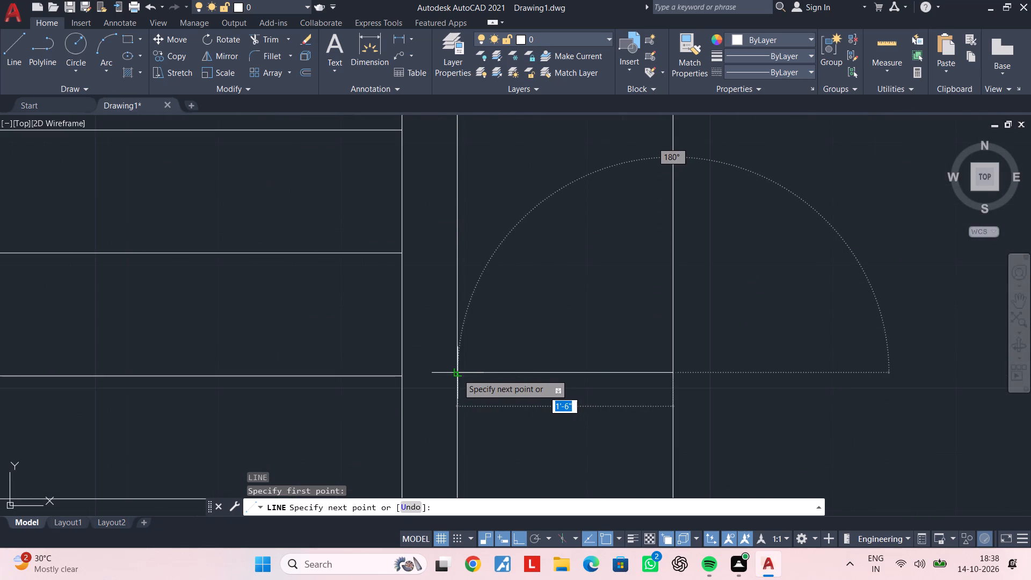
pyautogui.click(458, 374)
pyautogui.press('Escape')
pyautogui.press('Escape')
pyautogui.press('Escape')
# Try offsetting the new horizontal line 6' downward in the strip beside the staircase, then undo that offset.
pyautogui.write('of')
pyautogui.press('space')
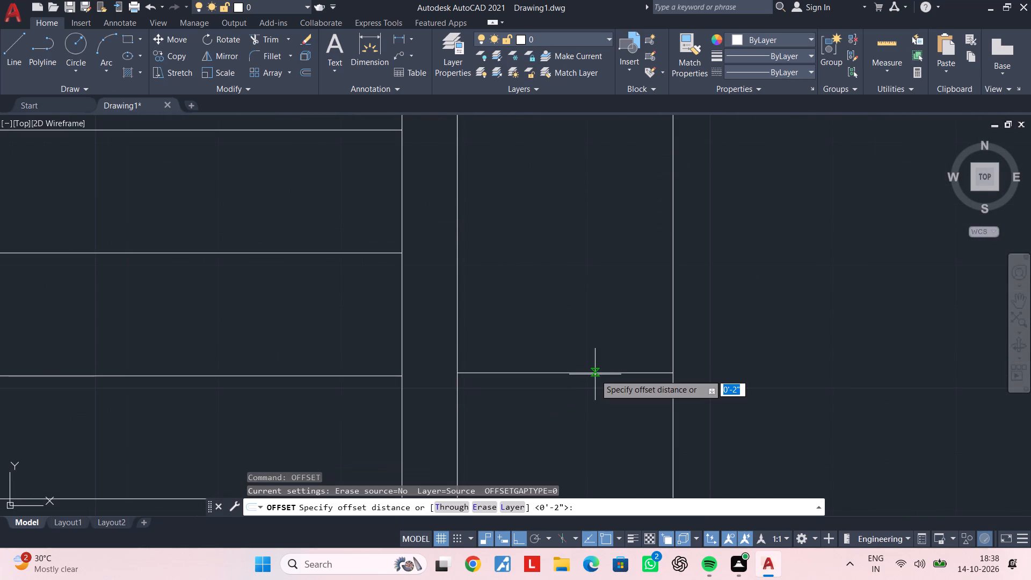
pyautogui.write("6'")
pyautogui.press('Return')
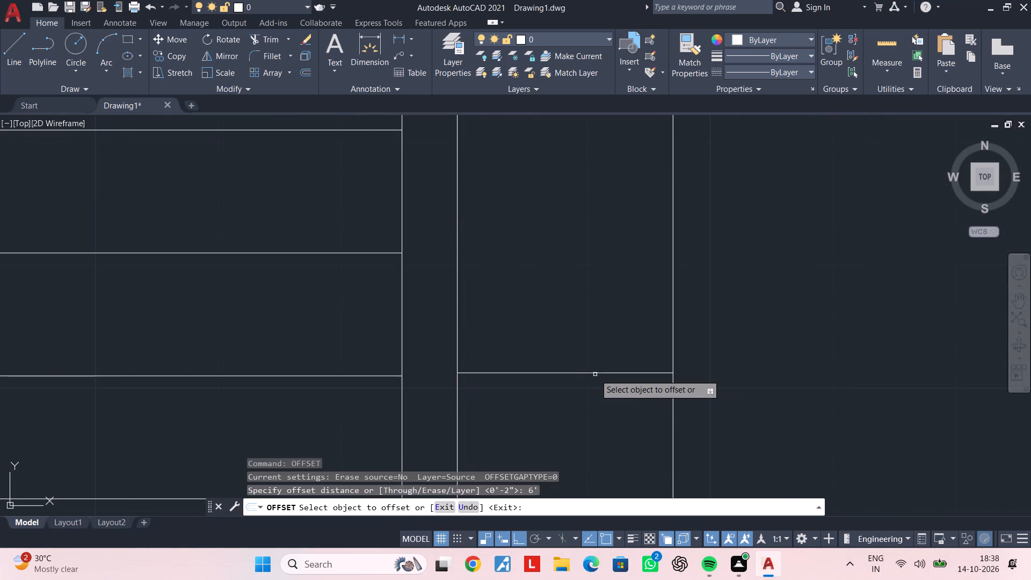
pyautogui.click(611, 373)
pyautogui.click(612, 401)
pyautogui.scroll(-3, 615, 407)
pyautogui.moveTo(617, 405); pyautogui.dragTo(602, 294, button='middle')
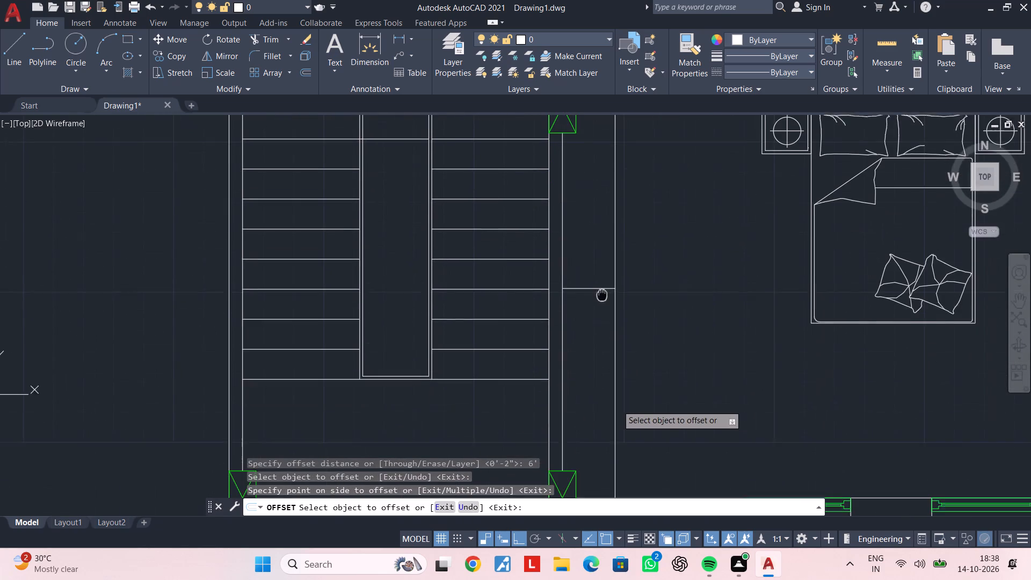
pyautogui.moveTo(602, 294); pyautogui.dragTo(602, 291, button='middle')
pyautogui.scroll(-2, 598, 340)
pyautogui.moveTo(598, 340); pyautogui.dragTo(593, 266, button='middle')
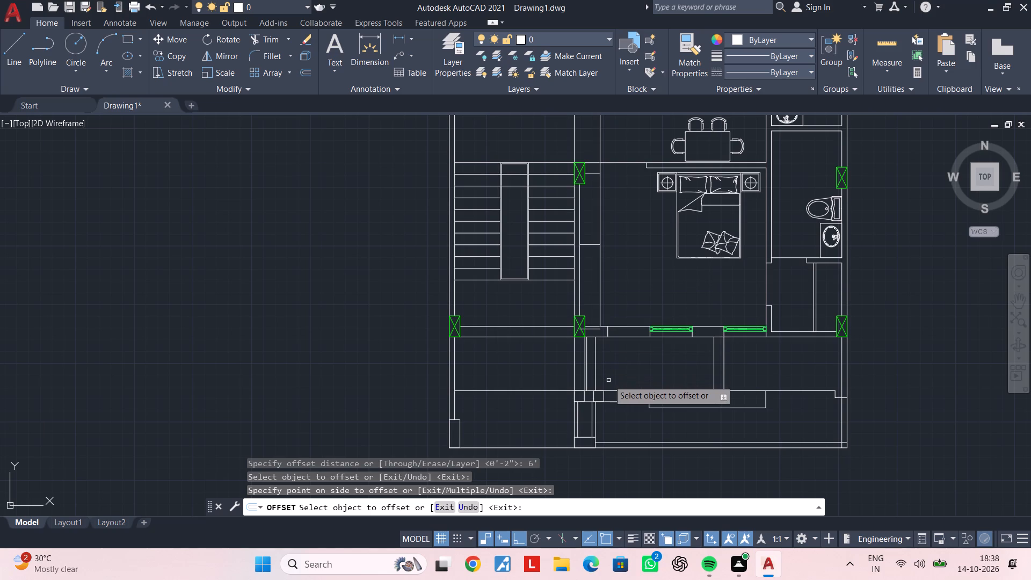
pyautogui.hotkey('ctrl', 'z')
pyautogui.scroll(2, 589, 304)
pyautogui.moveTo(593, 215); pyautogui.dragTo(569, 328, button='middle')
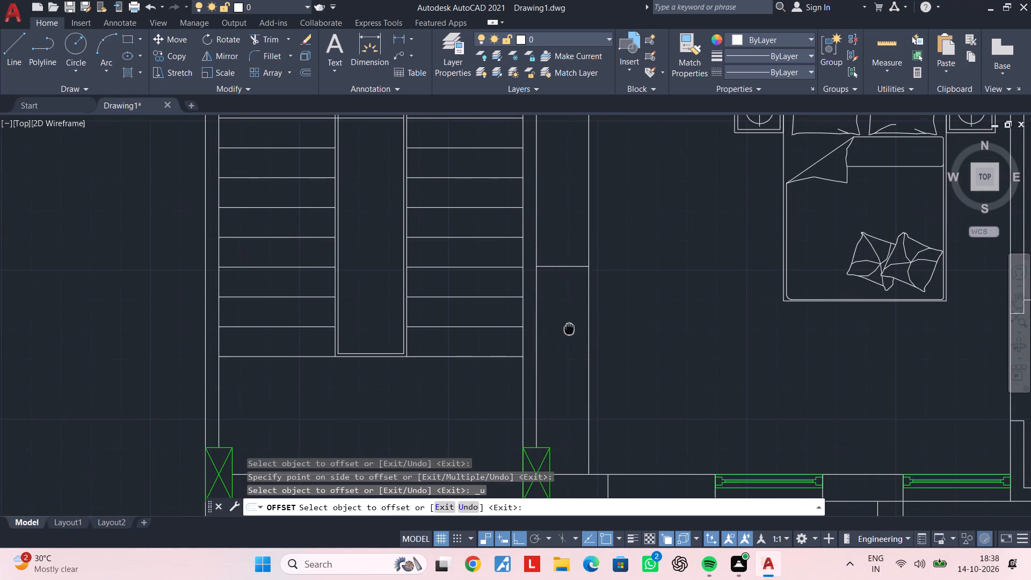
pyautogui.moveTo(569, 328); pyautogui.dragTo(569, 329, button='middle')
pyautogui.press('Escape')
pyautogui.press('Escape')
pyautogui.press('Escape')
# Offset the short horizontal line between the staircase wall and the lower bedroom 4" downward.
pyautogui.write('of 4"')
pyautogui.press('Return')
pyautogui.scroll(1, 557, 271)
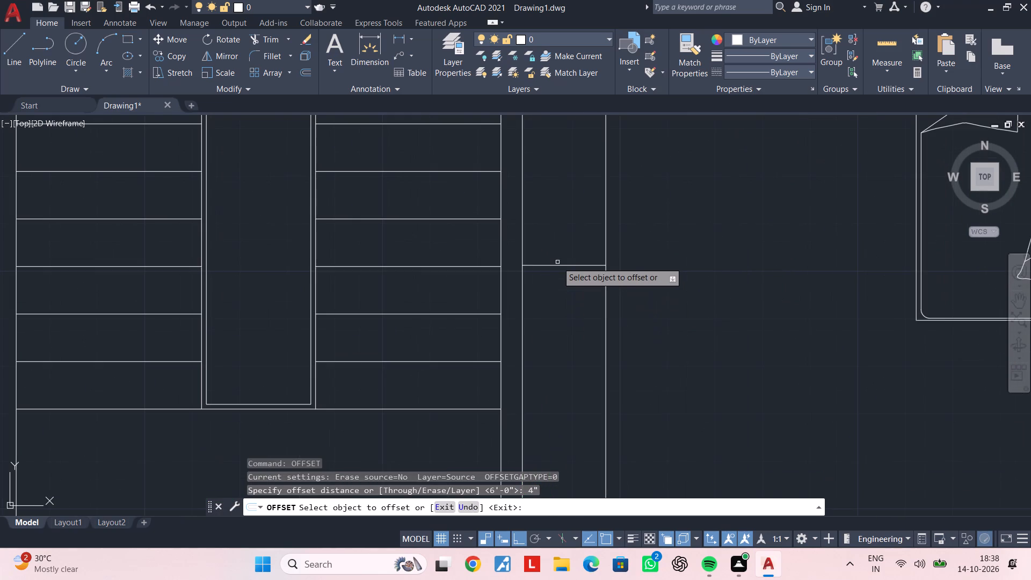
pyautogui.click(557, 265)
pyautogui.click(557, 286)
pyautogui.press('Escape')
pyautogui.scroll(-3, 570, 286)
pyautogui.moveTo(572, 286); pyautogui.dragTo(556, 307, button='middle')
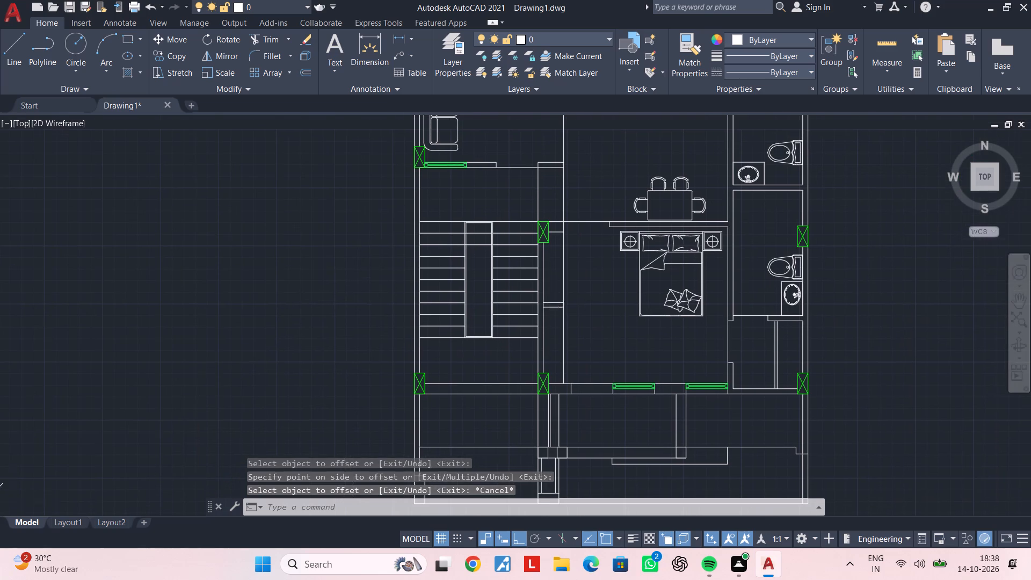
pyautogui.moveTo(556, 307); pyautogui.dragTo(556, 307, button='middle')
pyautogui.press('Escape')
pyautogui.press('Escape')
pyautogui.press('Escape')
pyautogui.press('Escape')
pyautogui.press('Escape')
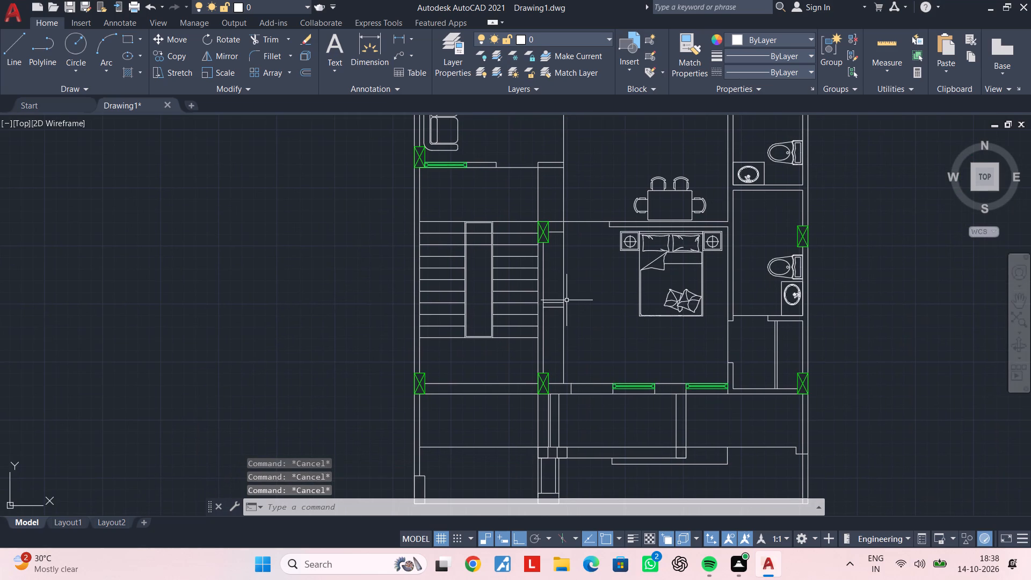
# Review the whole floor plan, including the living area, upper bedroom and kitchen, ending at the open strip along the plan's top.
pyautogui.scroll(-2, 567, 300)
pyautogui.moveTo(567, 300); pyautogui.dragTo(561, 374, button='middle')
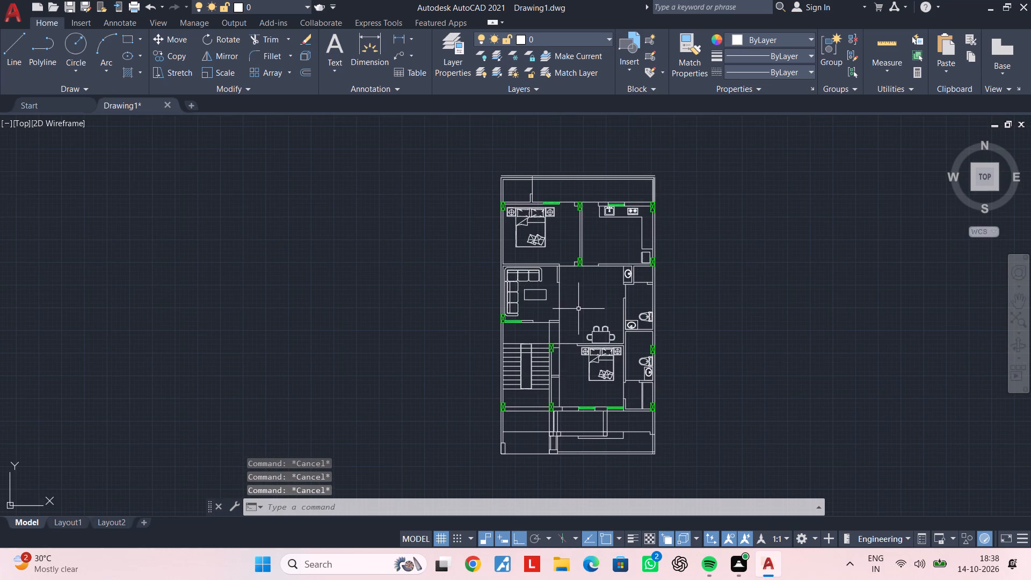
pyautogui.scroll(-1, 580, 301)
pyautogui.moveTo(575, 321); pyautogui.dragTo(567, 332, button='middle')
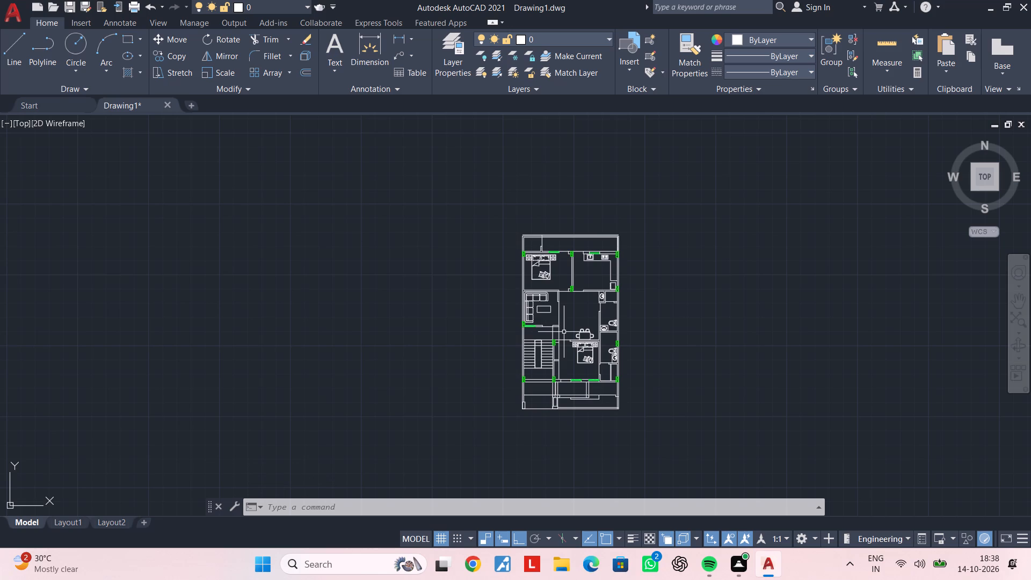
pyautogui.press('Escape')
pyautogui.press('Escape')
pyautogui.press('Escape')
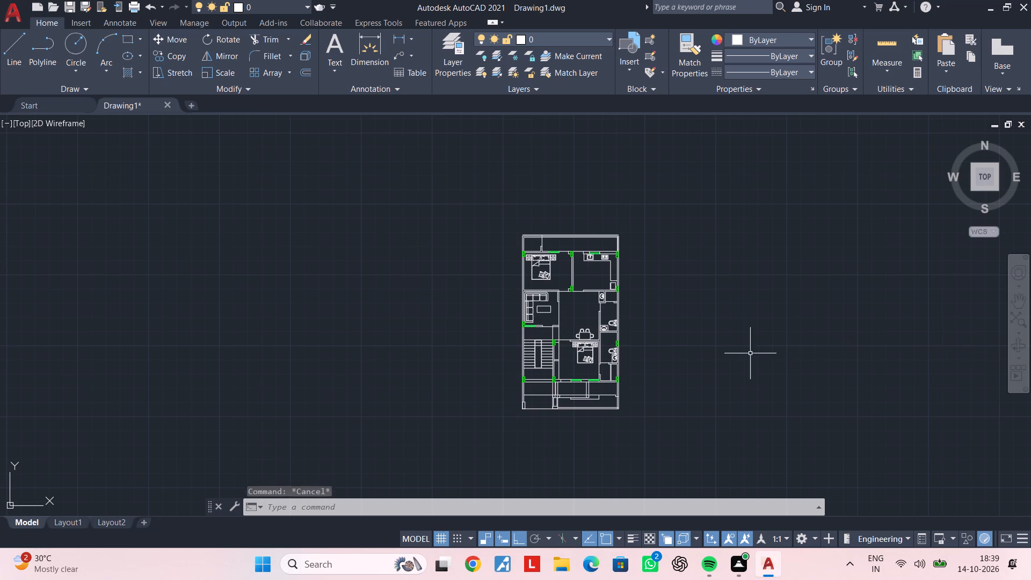
pyautogui.moveTo(597, 335); pyautogui.dragTo(598, 329, button='middle')
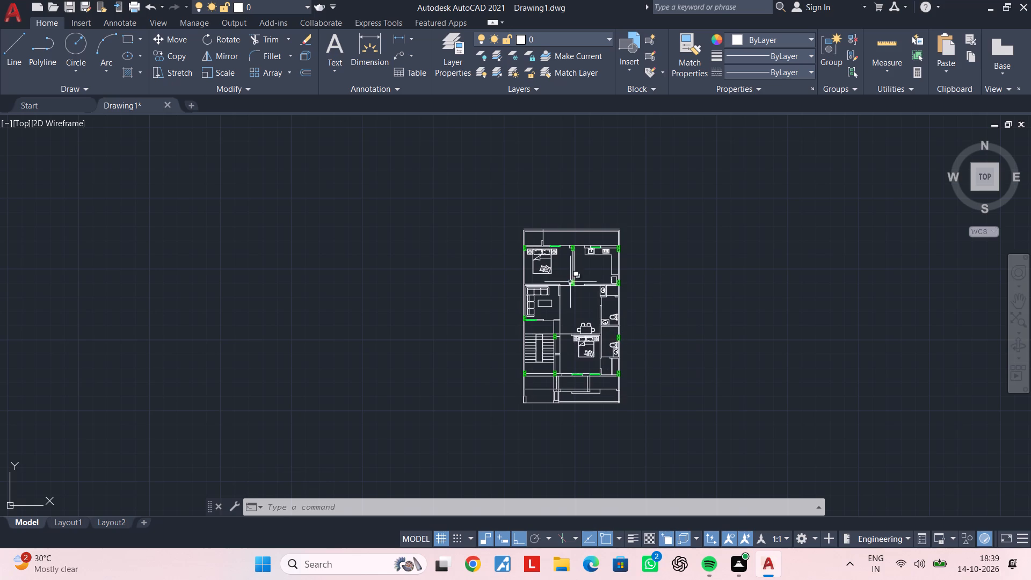
pyautogui.scroll(3, 570, 282)
pyautogui.moveTo(582, 310); pyautogui.dragTo(563, 334, button='middle')
pyautogui.scroll(1, 557, 332)
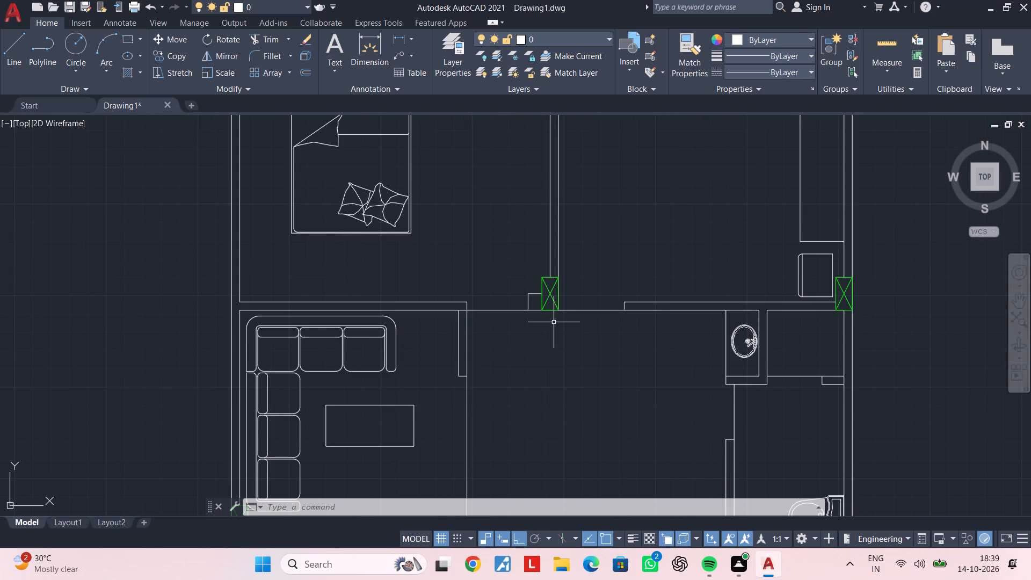
pyautogui.scroll(-2, 551, 358)
pyautogui.moveTo(557, 352); pyautogui.dragTo(550, 342, button='middle')
pyautogui.press('Escape')
pyautogui.press('Escape')
pyautogui.press('Escape')
pyautogui.press('Escape')
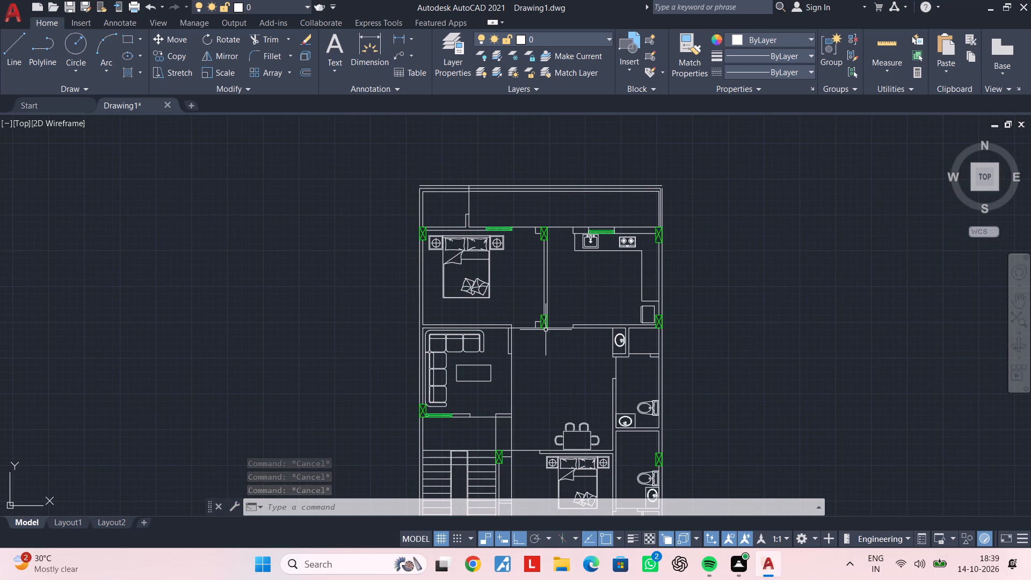
pyautogui.press('Escape')
pyautogui.press('Escape')
pyautogui.press('Escape')
pyautogui.moveTo(619, 285); pyautogui.dragTo(588, 308, button='middle')
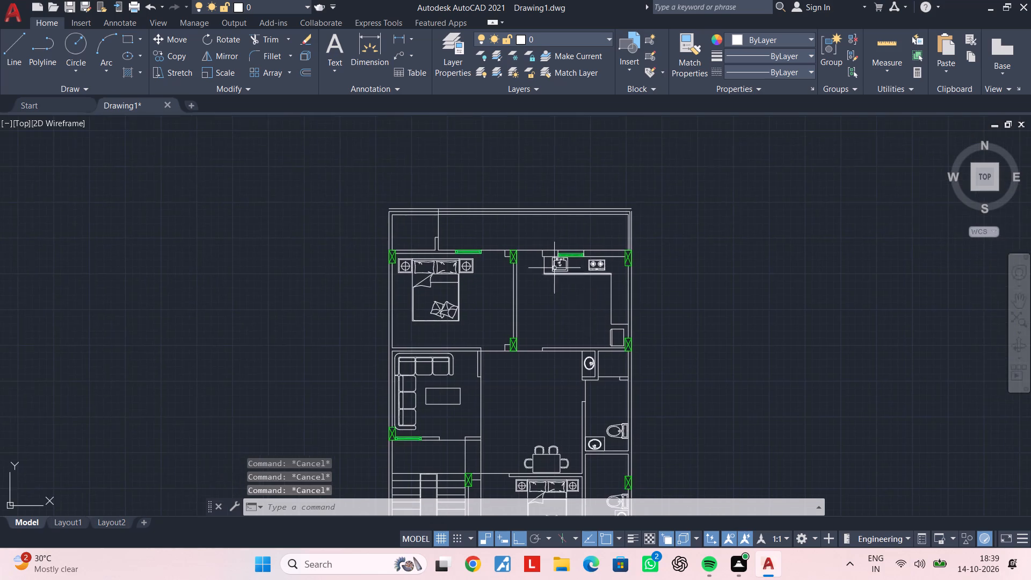
pyautogui.scroll(2, 533, 231)
pyautogui.moveTo(547, 231); pyautogui.dragTo(507, 262, button='middle')
pyautogui.press('Escape')
pyautogui.press('Escape')
pyautogui.press('Escape')
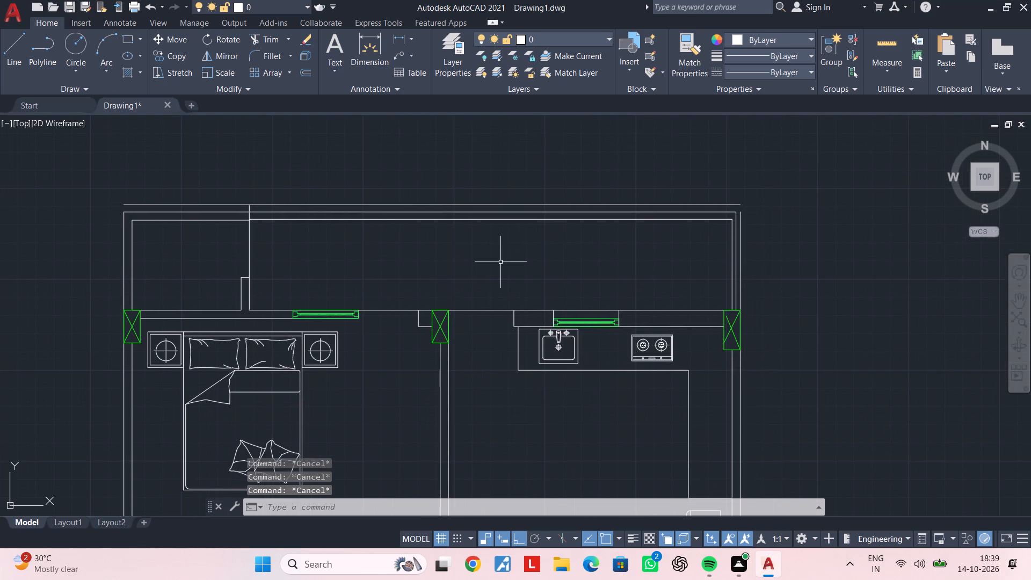
pyautogui.press('Escape')
pyautogui.press('Escape')
pyautogui.moveTo(471, 258); pyautogui.dragTo(506, 229, button='middle')
pyautogui.press('Escape')
pyautogui.press('Escape')
pyautogui.press('Escape')
pyautogui.press('Escape')
pyautogui.press('Escape')
pyautogui.press('Escape')
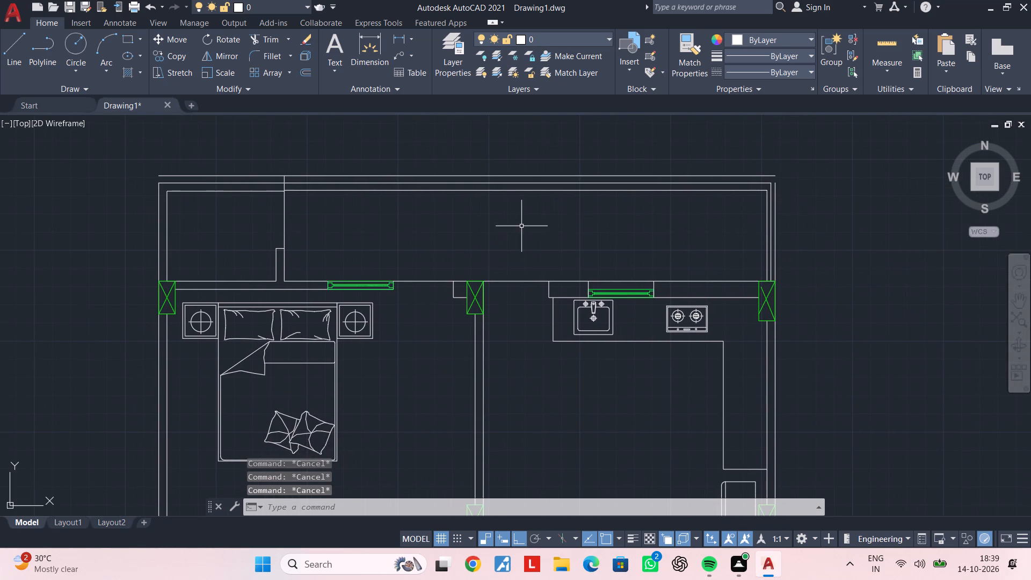
# Check the drawing's existing layers and their properties.
pyautogui.scroll(1, 1030, 70)
pyautogui.click(804, 72)
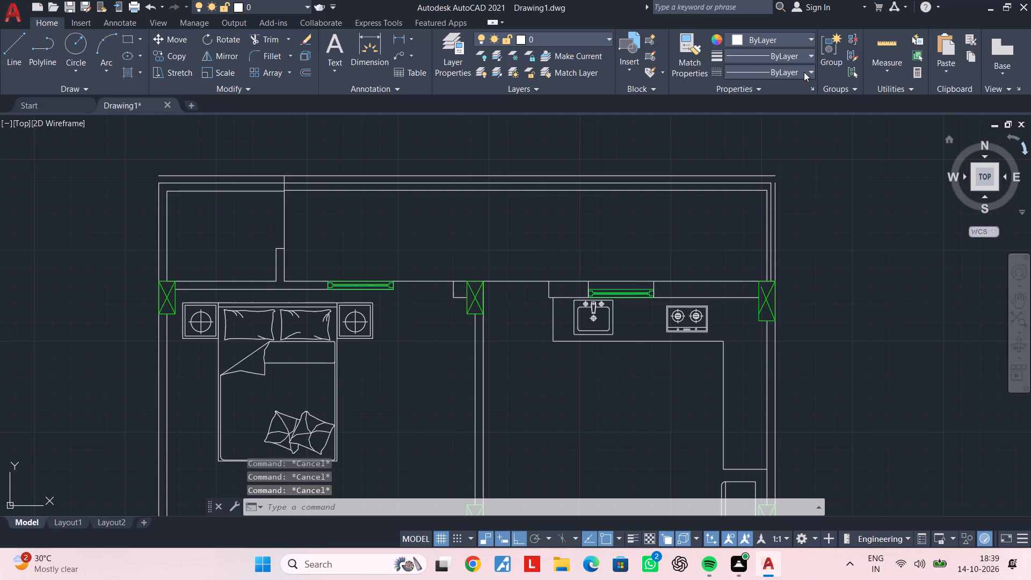
pyautogui.press('Escape')
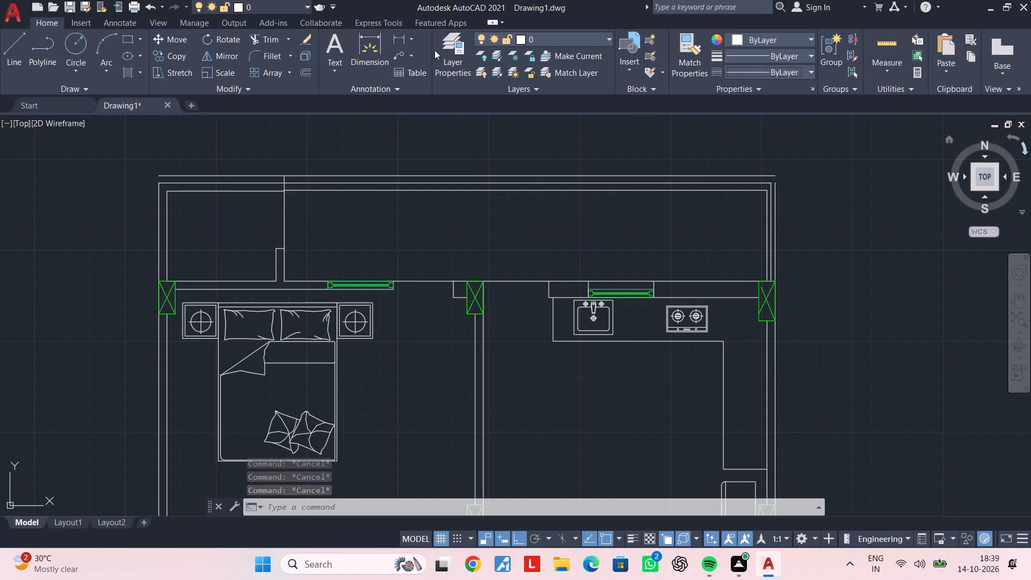
pyautogui.click(444, 50)
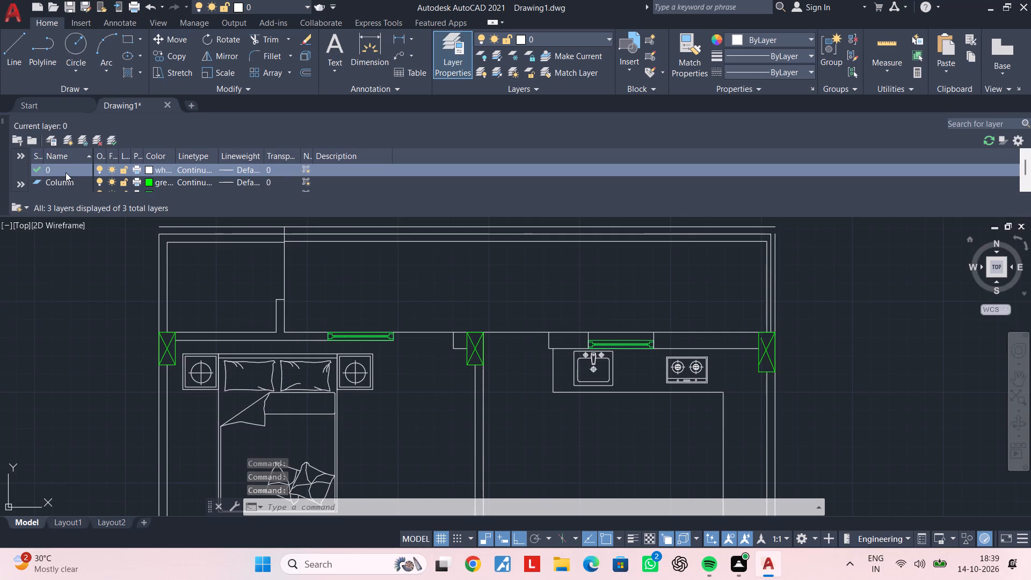
pyautogui.press('Escape')
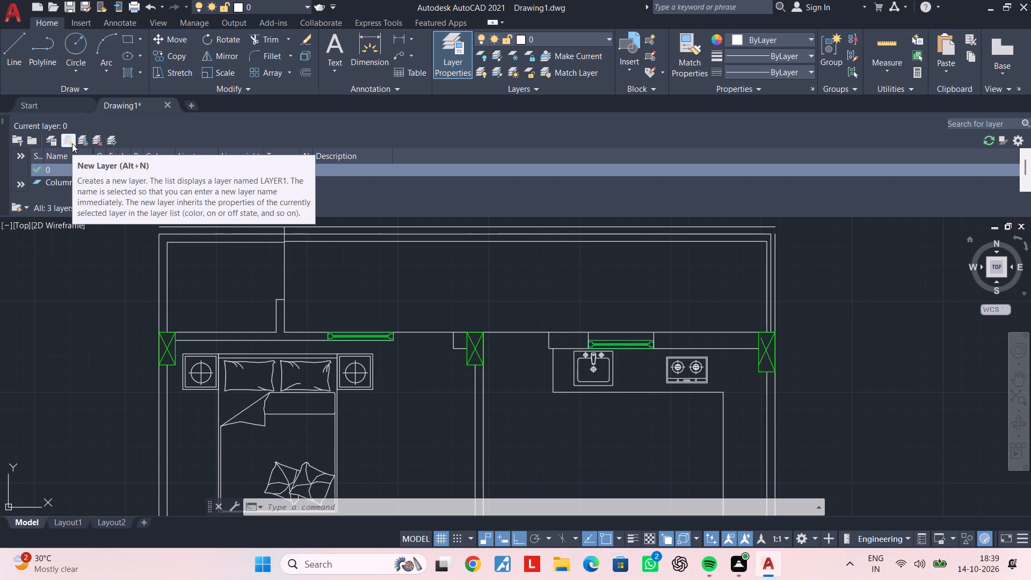
pyautogui.press('Escape')
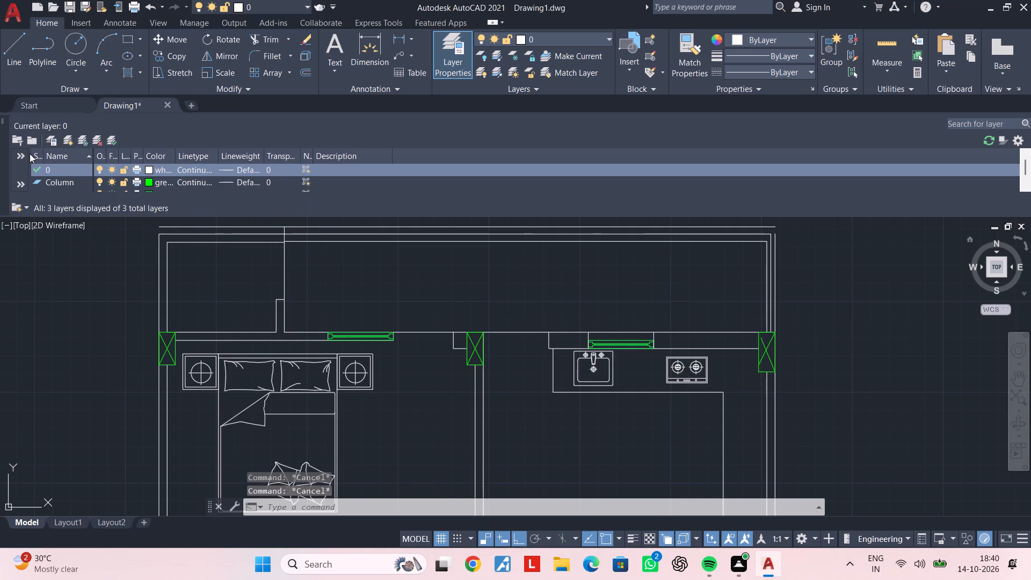
pyautogui.click(1, 118)
pyautogui.press('Escape')
# Hatch the L-shaped wall at the plan's upper-left corner with pattern ANSI32 in red 237,31,36.
pyautogui.scroll(-3, 291, 331)
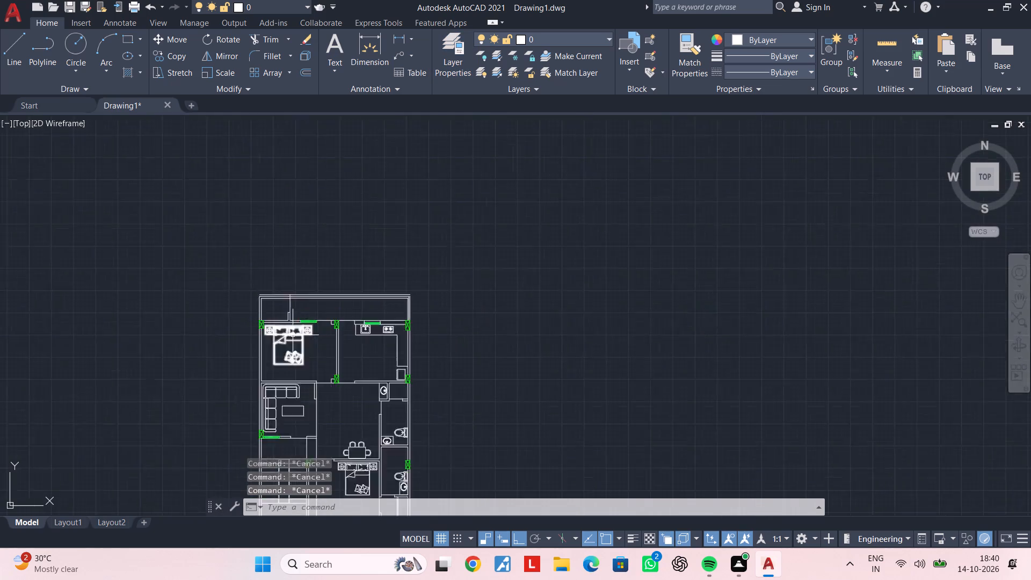
pyautogui.scroll(-1, 293, 335)
pyautogui.moveTo(294, 336); pyautogui.dragTo(335, 296, button='middle')
pyautogui.scroll(3, 338, 295)
pyautogui.moveTo(343, 313); pyautogui.dragTo(330, 352, button='middle')
pyautogui.press('Escape')
pyautogui.press('Escape')
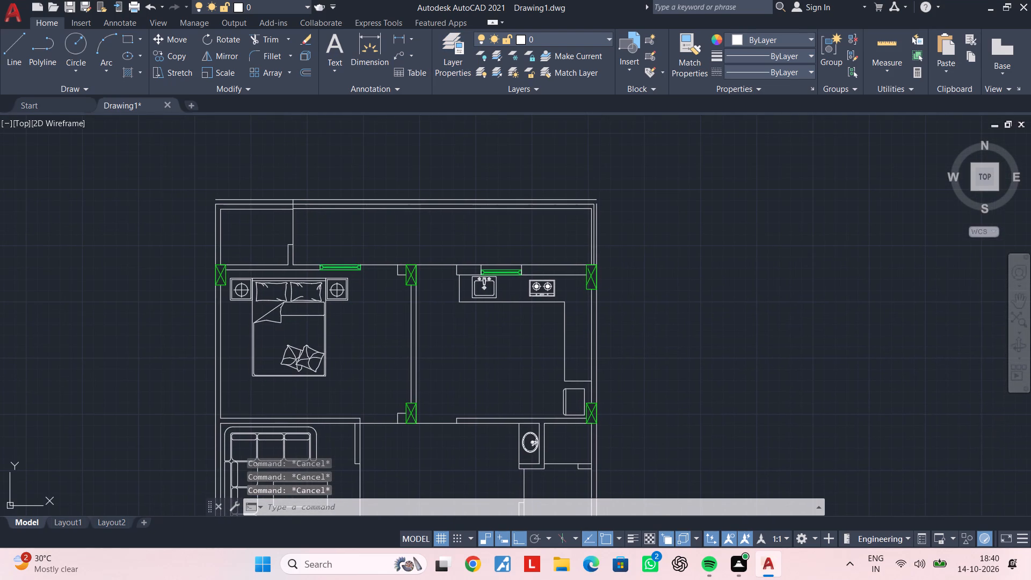
pyautogui.write('h')
pyautogui.press('space')
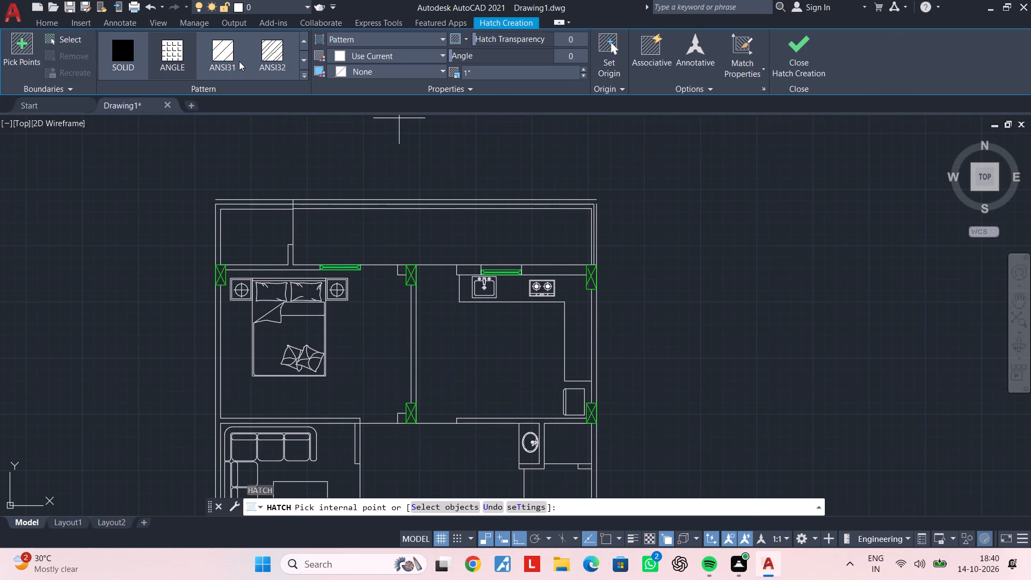
pyautogui.click(277, 60)
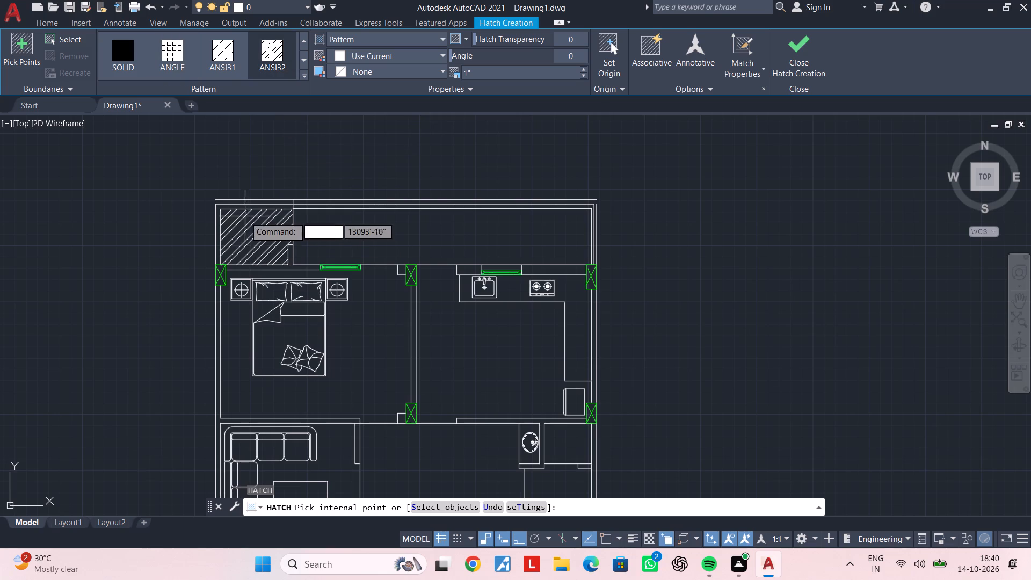
pyautogui.scroll(2, 216, 215)
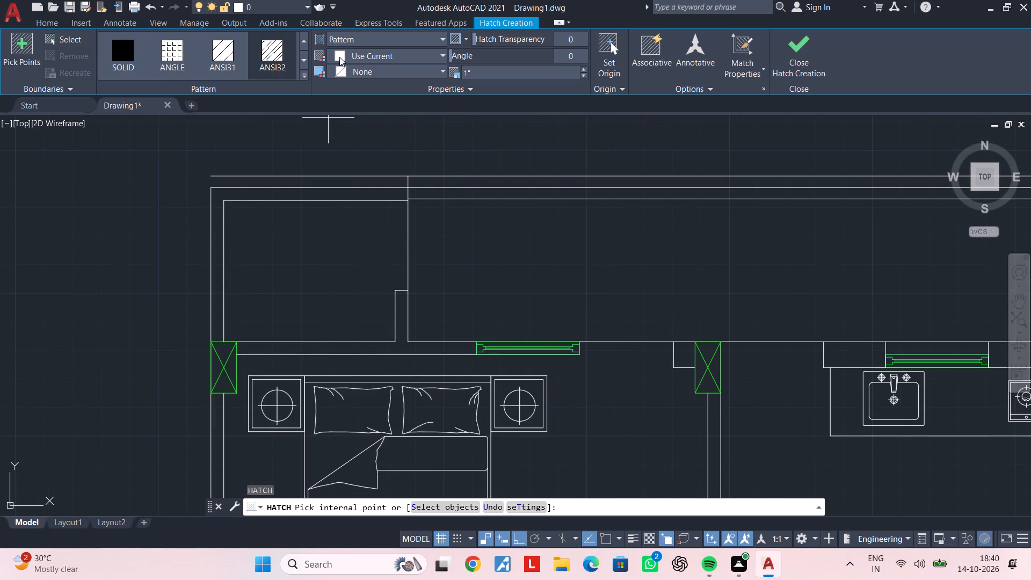
pyautogui.click(339, 56)
pyautogui.click(373, 150)
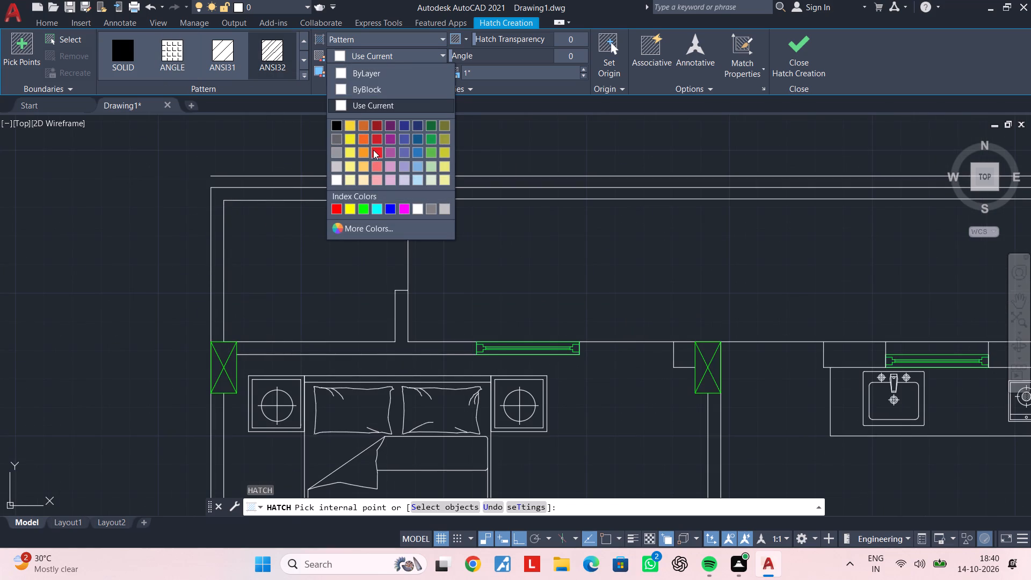
pyautogui.click(217, 242)
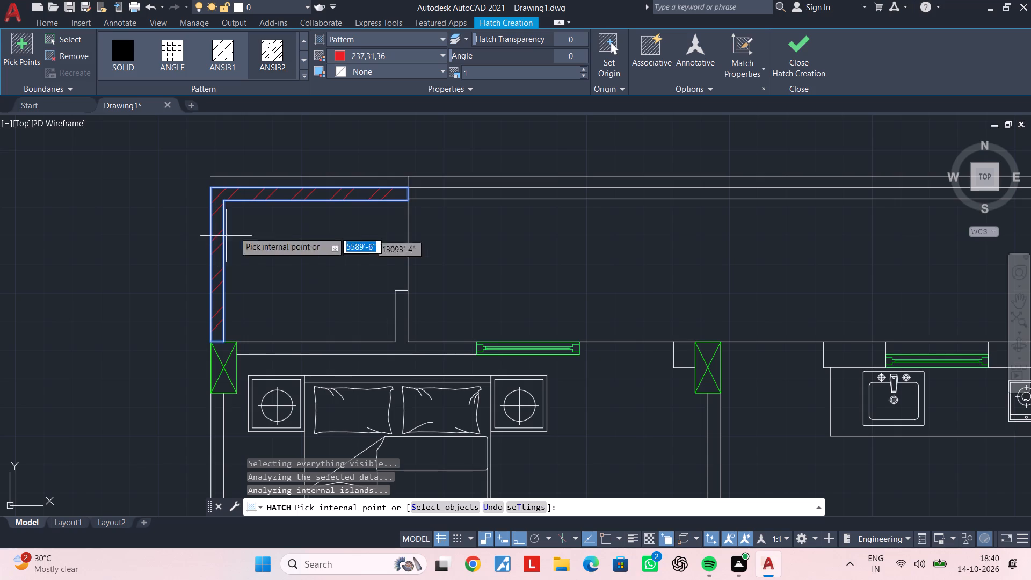
# Reduce the wall hatch scale to a displayed value of 0 for denser red lines.
pyautogui.click(582, 67)
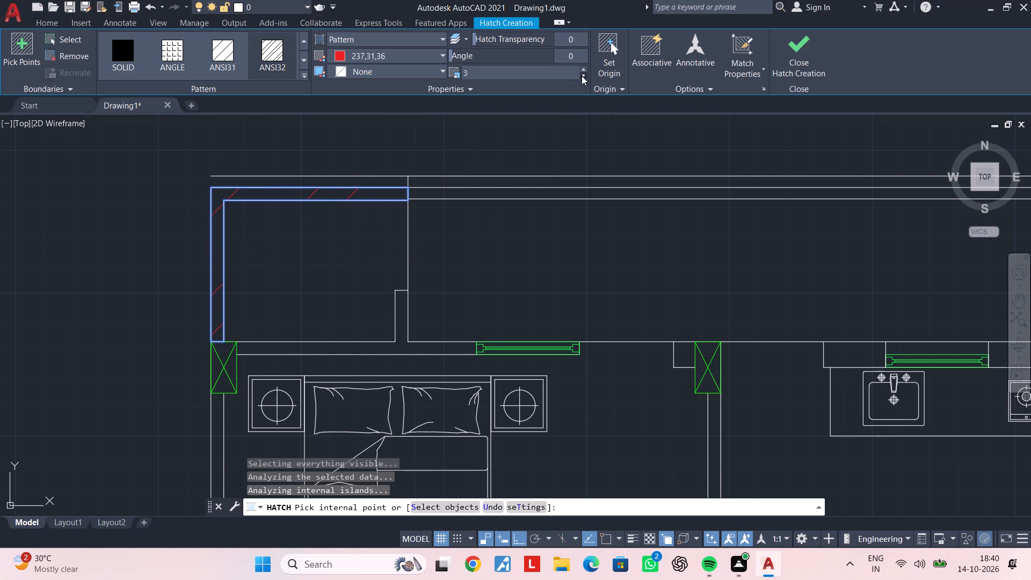
pyautogui.click(584, 76)
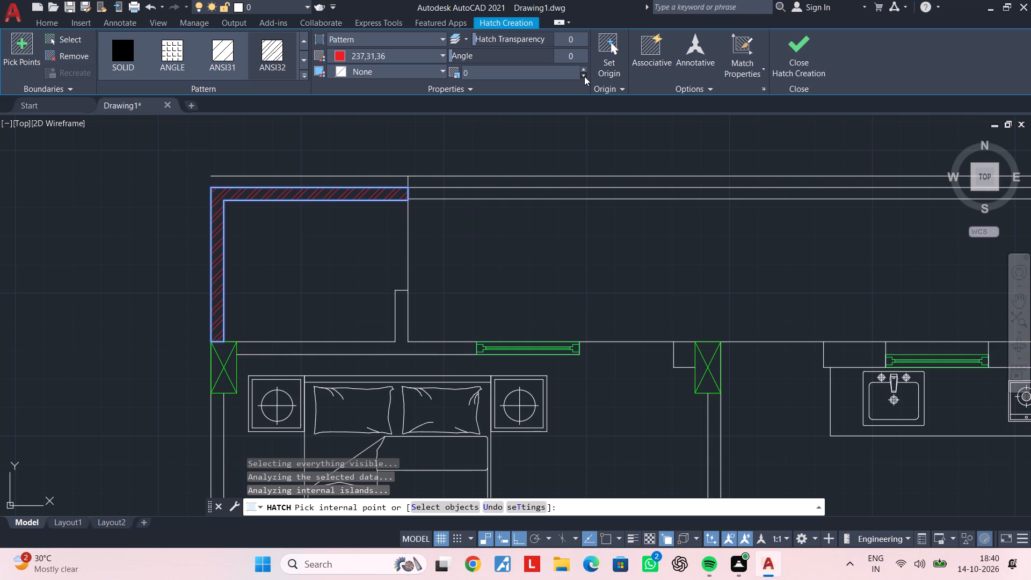
# Hatch the wall above the upper bedroom, including its short upright stub, and the left outer wall beside that bedroom.
pyautogui.scroll(-1, 532, 200)
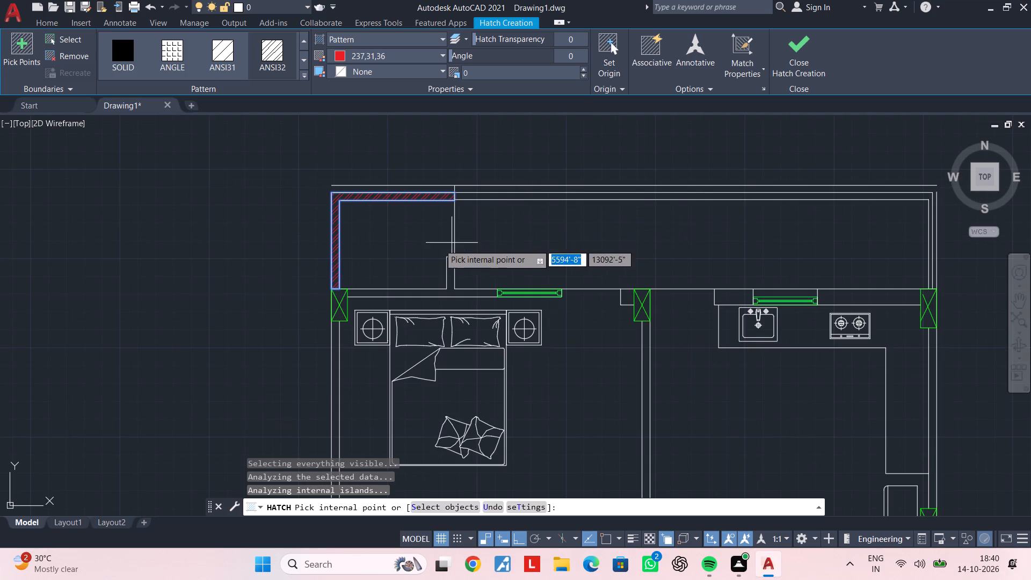
pyautogui.moveTo(443, 230); pyautogui.dragTo(489, 141, button='middle')
pyautogui.scroll(1, 404, 204)
pyautogui.click(415, 204)
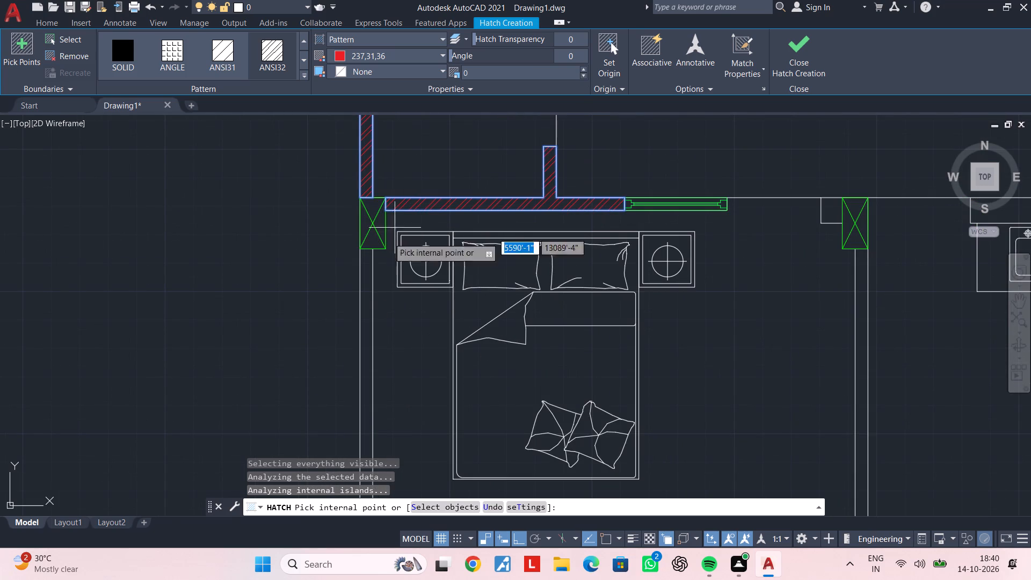
pyautogui.click(367, 282)
# Hatch the stub beside the upper middle column and the kitchen's upper wall segments on both sides of its window.
pyautogui.moveTo(395, 258); pyautogui.dragTo(339, 298, button='middle')
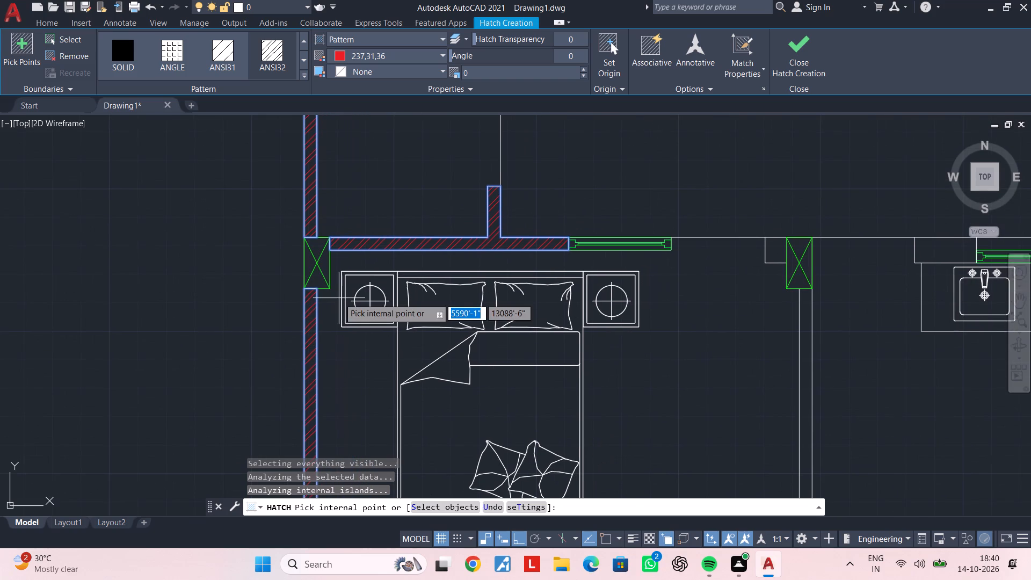
pyautogui.moveTo(381, 280); pyautogui.dragTo(283, 308, button='middle')
pyautogui.moveTo(485, 276); pyautogui.dragTo(246, 258, button='middle')
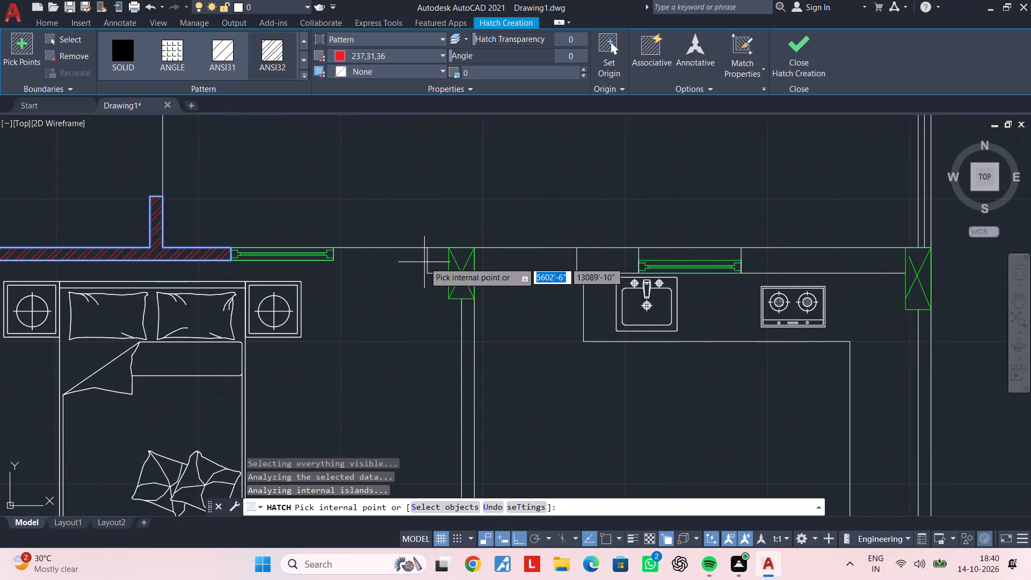
pyautogui.scroll(2, 425, 263)
pyautogui.click(451, 262)
pyautogui.scroll(-3, 461, 263)
pyautogui.moveTo(483, 265); pyautogui.dragTo(282, 260, button='middle')
pyautogui.scroll(3, 377, 257)
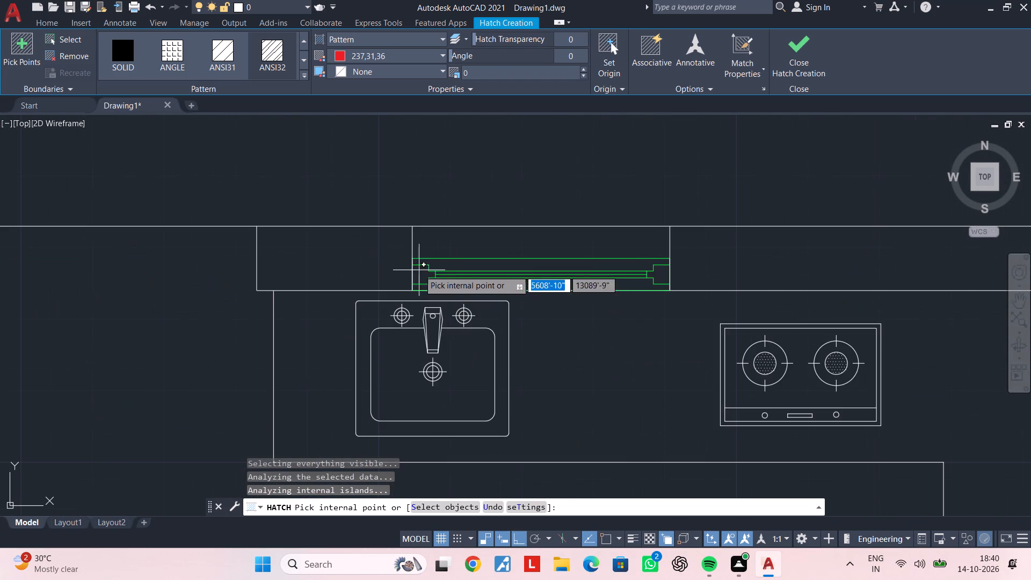
pyautogui.click(364, 264)
pyautogui.scroll(-2, 456, 266)
pyautogui.moveTo(445, 269); pyautogui.dragTo(324, 270, button='middle')
pyautogui.click(505, 265)
# Hatch the kitchen's right outer wall between its two columns.
pyautogui.scroll(-3, 570, 284)
pyautogui.moveTo(573, 286); pyautogui.dragTo(567, 273, button='middle')
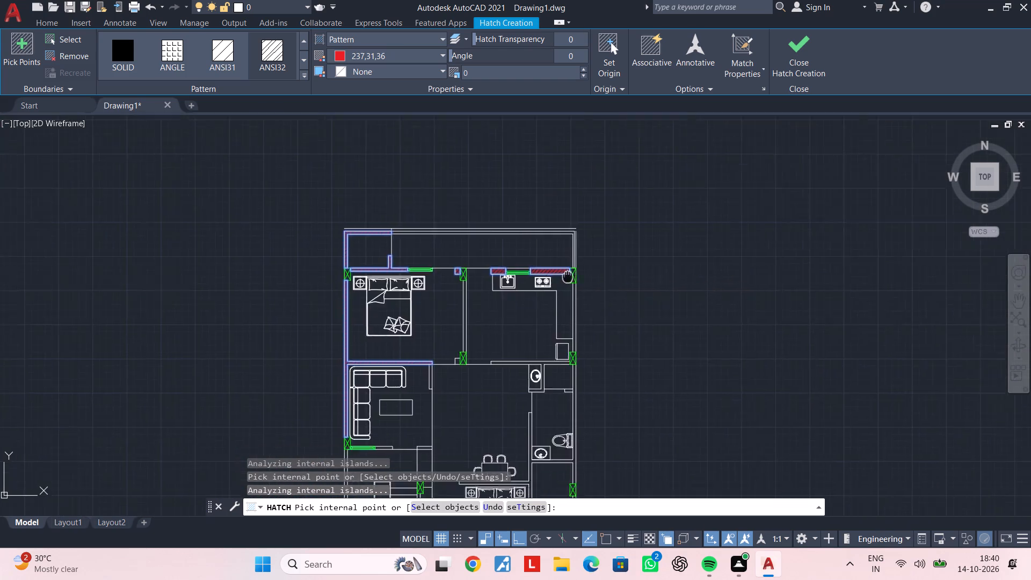
pyautogui.moveTo(567, 273); pyautogui.dragTo(552, 226, button='middle')
pyautogui.scroll(5, 562, 259)
pyautogui.click(548, 258)
# Hatch the upper bathroom's outer wall with its connected partitions, and the kitchen's lower wall with the return around the washbasin.
pyautogui.scroll(-3, 548, 258)
pyautogui.moveTo(549, 257); pyautogui.dragTo(549, 245, button='middle')
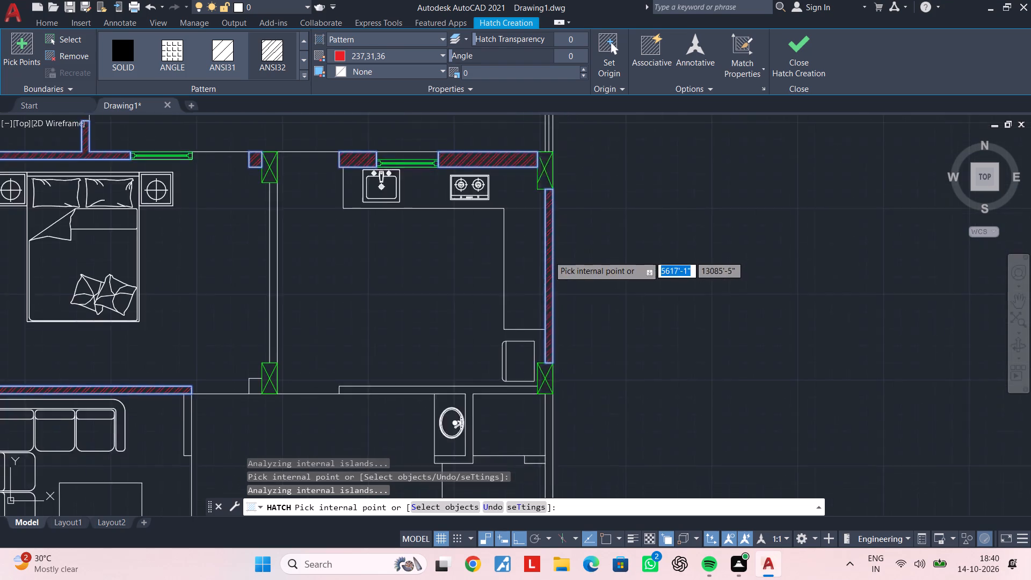
pyautogui.moveTo(549, 245); pyautogui.dragTo(549, 139, button='middle')
pyautogui.scroll(2, 546, 298)
pyautogui.click(549, 297)
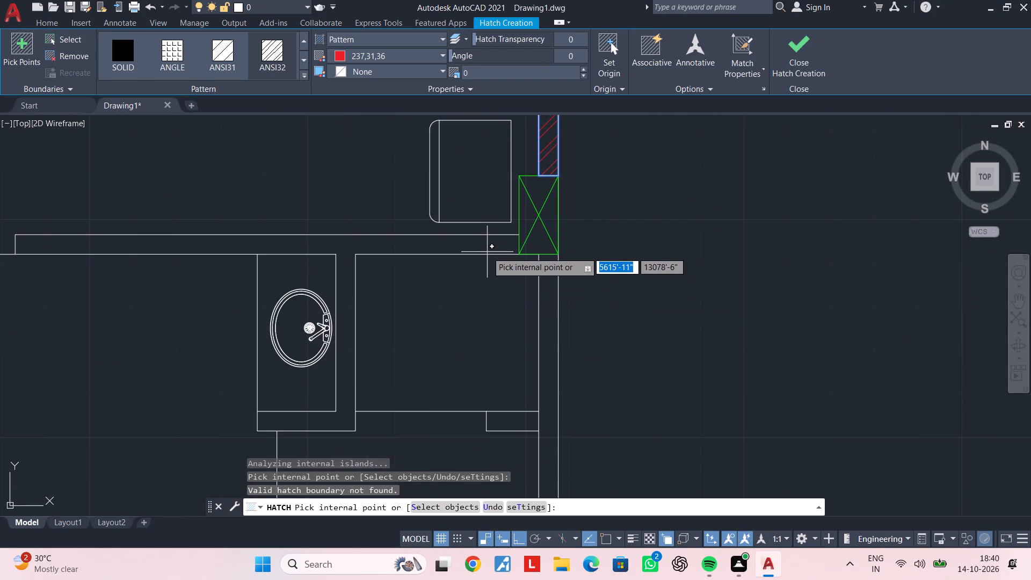
pyautogui.scroll(-2, 503, 275)
pyautogui.moveTo(503, 275); pyautogui.dragTo(576, 233, button='middle')
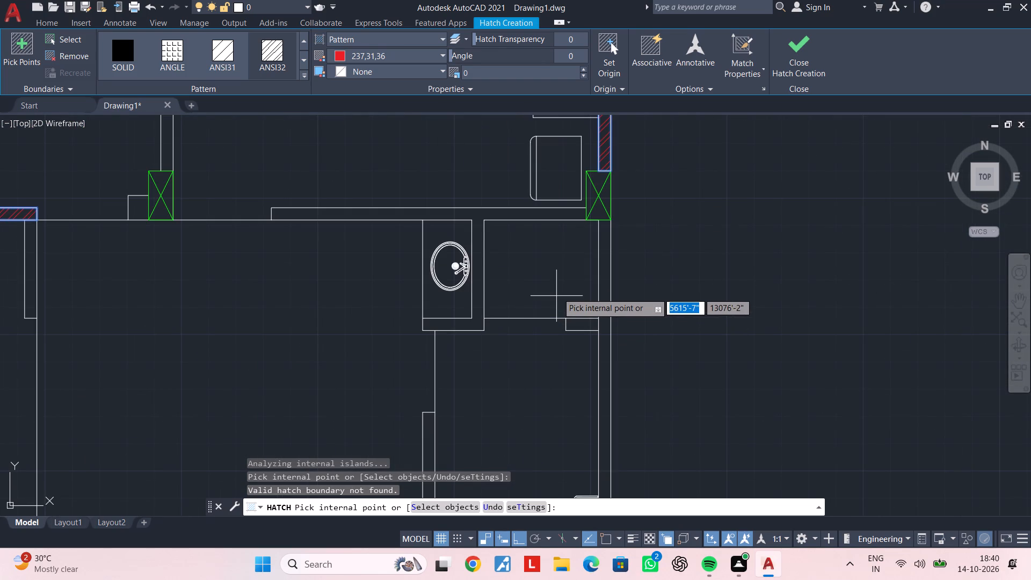
pyautogui.click(608, 273)
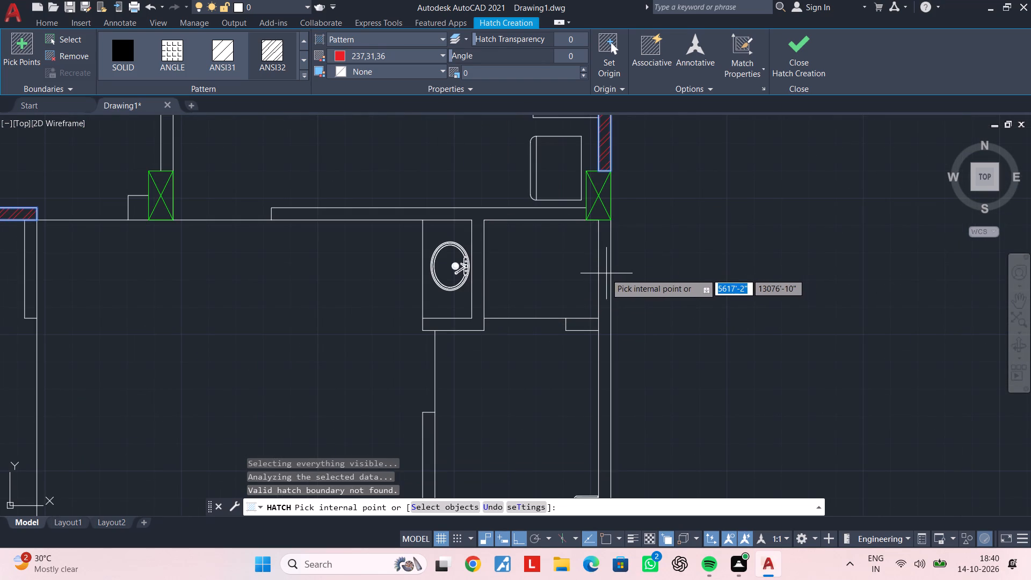
pyautogui.click(604, 273)
pyautogui.scroll(-2, 604, 273)
pyautogui.click(604, 273)
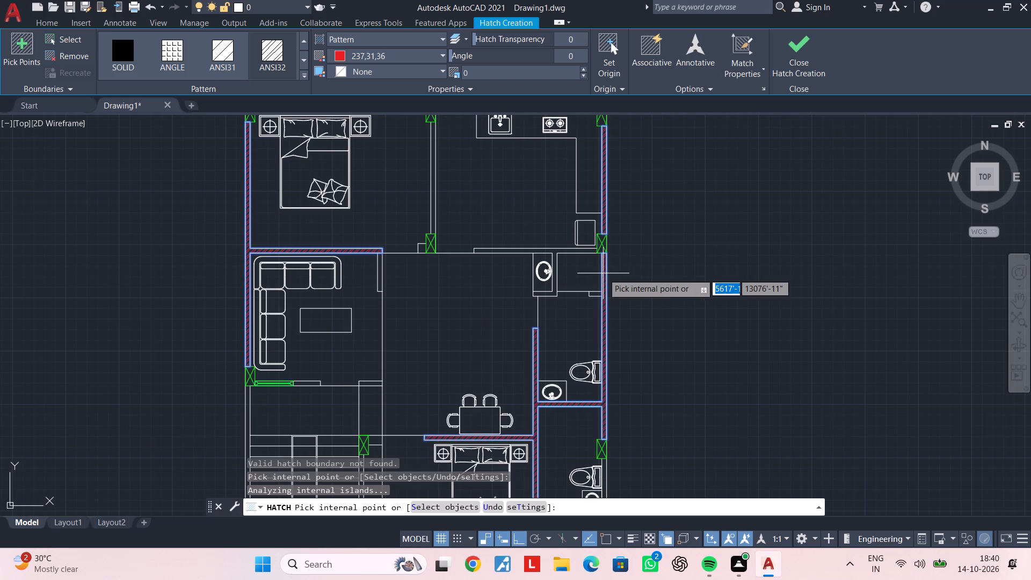
pyautogui.scroll(3, 573, 236)
pyautogui.click(583, 285)
# Hatch the stub beside the middle column's lower end and the partition between the upper bedroom and the kitchen.
pyautogui.scroll(-3, 566, 288)
pyautogui.moveTo(567, 286); pyautogui.dragTo(592, 258, button='middle')
pyautogui.moveTo(557, 292); pyautogui.dragTo(561, 231, button='middle')
pyautogui.moveTo(499, 211); pyautogui.dragTo(583, 349, button='middle')
pyautogui.scroll(1, 517, 328)
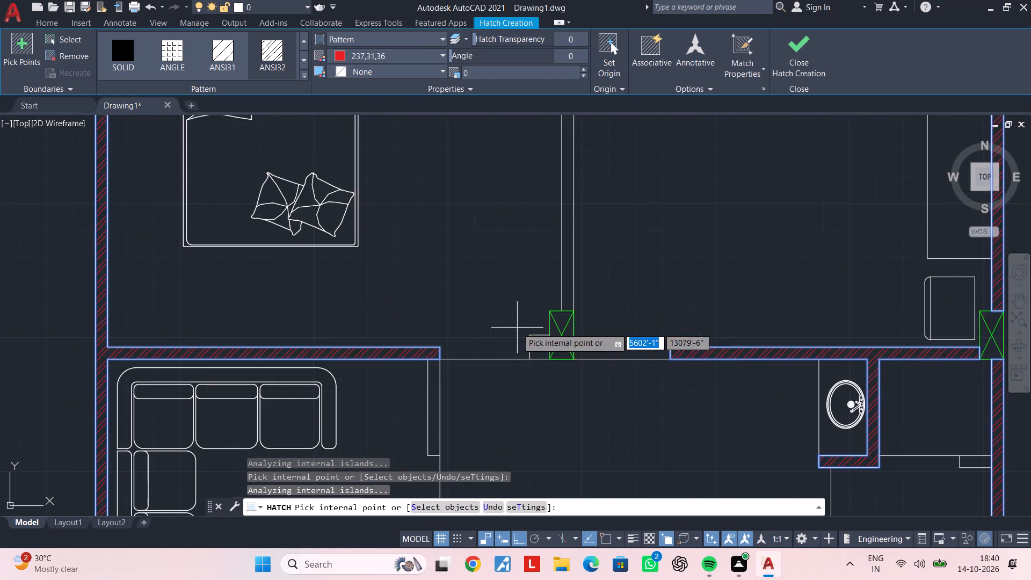
pyautogui.scroll(4, 517, 328)
pyautogui.click(538, 354)
pyautogui.scroll(-4, 536, 353)
pyautogui.moveTo(526, 286); pyautogui.dragTo(505, 359, button='middle')
pyautogui.scroll(2, 534, 330)
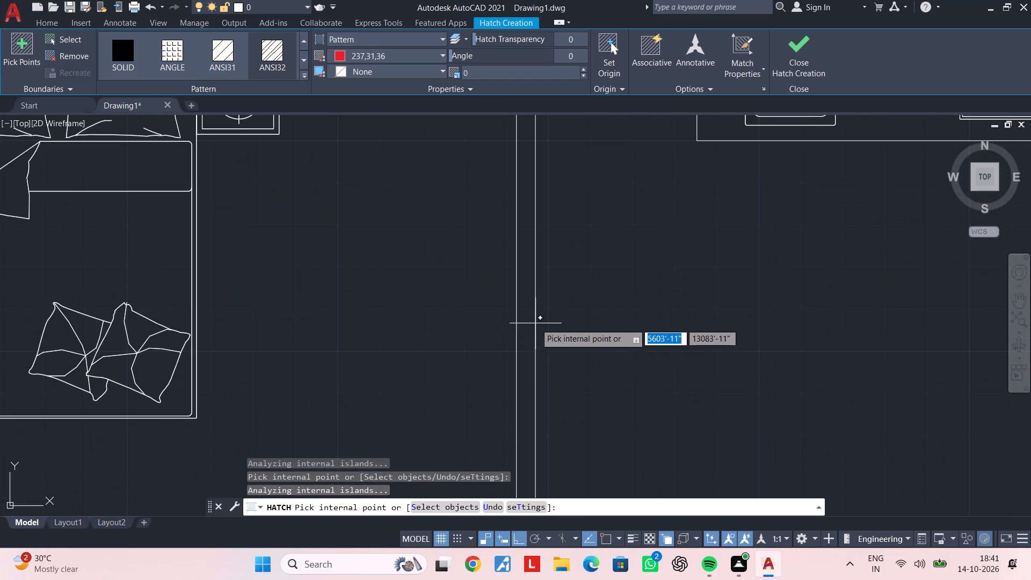
pyautogui.click(527, 317)
# Hatch the short wall beside the living room window and the left outer wall along the staircase.
pyautogui.scroll(-4, 527, 320)
pyautogui.moveTo(528, 322); pyautogui.dragTo(547, 244, button='middle')
pyautogui.scroll(3, 477, 302)
pyautogui.moveTo(469, 323); pyautogui.dragTo(470, 314, button='middle')
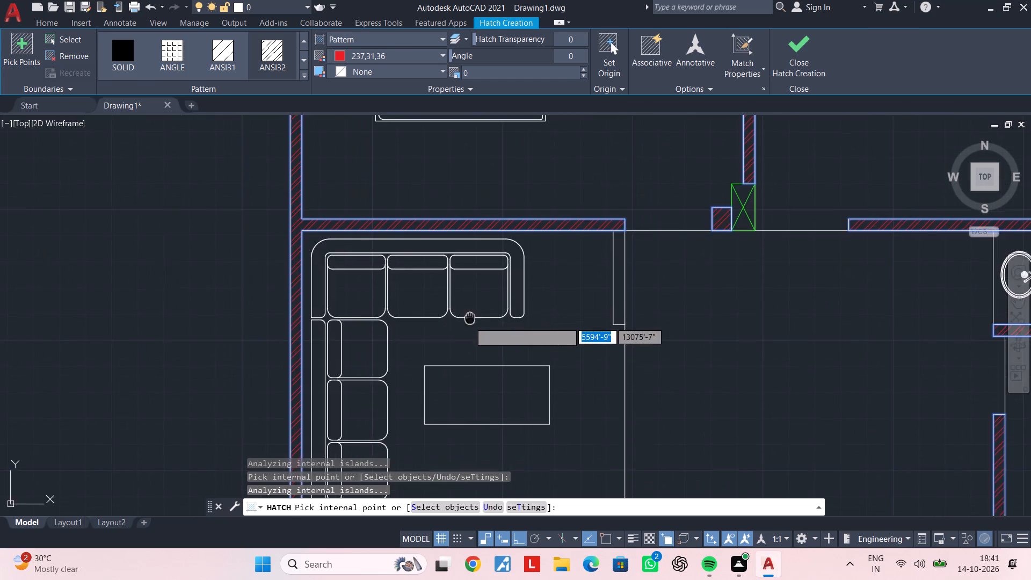
pyautogui.moveTo(470, 314); pyautogui.dragTo(496, 138, button='middle')
pyautogui.scroll(-2, 460, 288)
pyautogui.moveTo(460, 288); pyautogui.dragTo(487, 219, button='middle')
pyautogui.scroll(4, 464, 268)
pyautogui.moveTo(481, 245); pyautogui.dragTo(433, 381, button='middle')
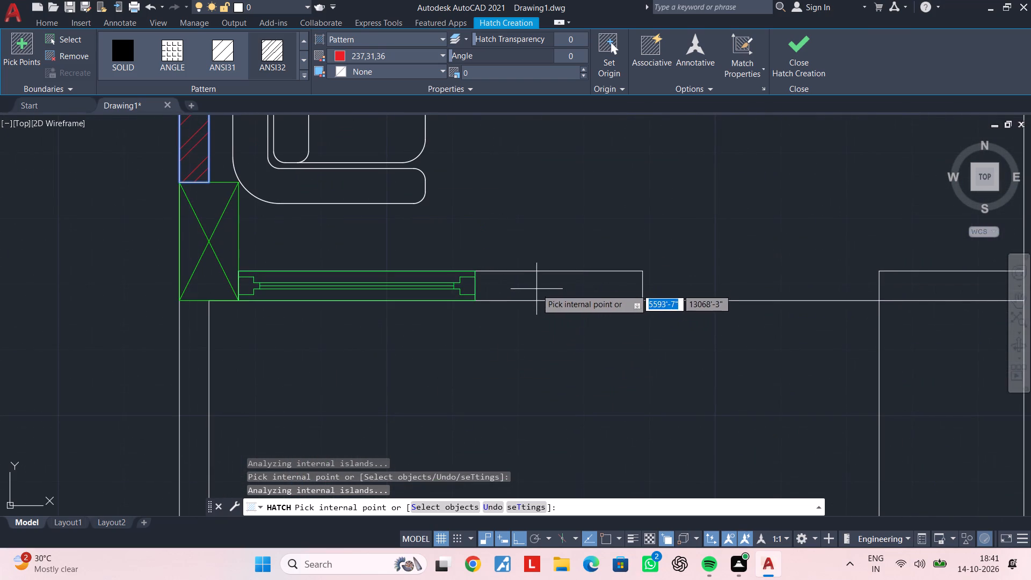
pyautogui.click(538, 281)
pyautogui.scroll(-2, 647, 305)
pyautogui.moveTo(647, 305); pyautogui.dragTo(521, 296, button='middle')
pyautogui.scroll(2, 333, 342)
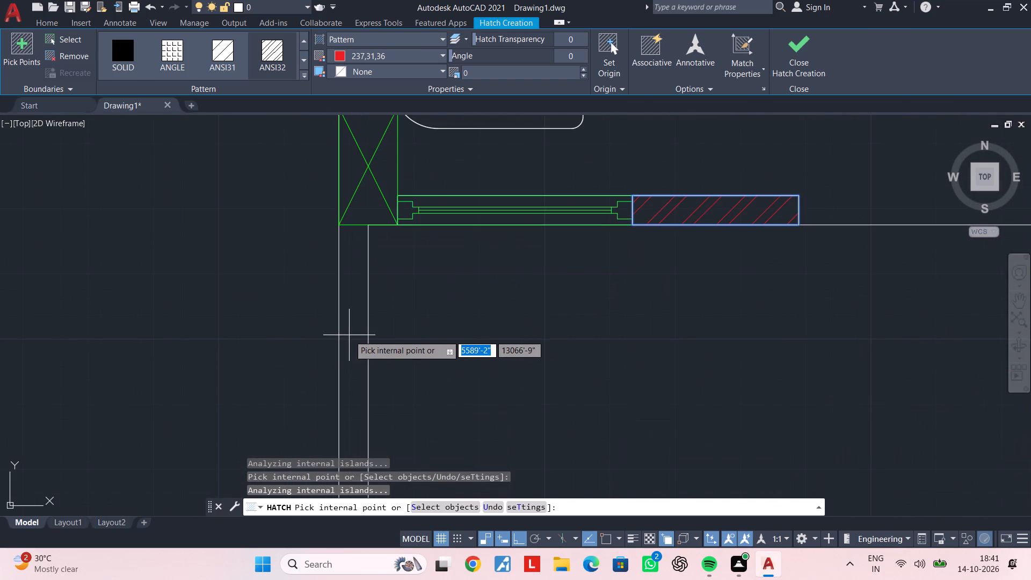
pyautogui.click(351, 335)
# Hatch the short wall at the living room's lower-right corner and the small wall piece beside the staircase column.
pyautogui.scroll(-4, 358, 333)
pyautogui.moveTo(440, 331); pyautogui.dragTo(369, 329, button='middle')
pyautogui.scroll(3, 452, 316)
pyautogui.scroll(1, 381, 308)
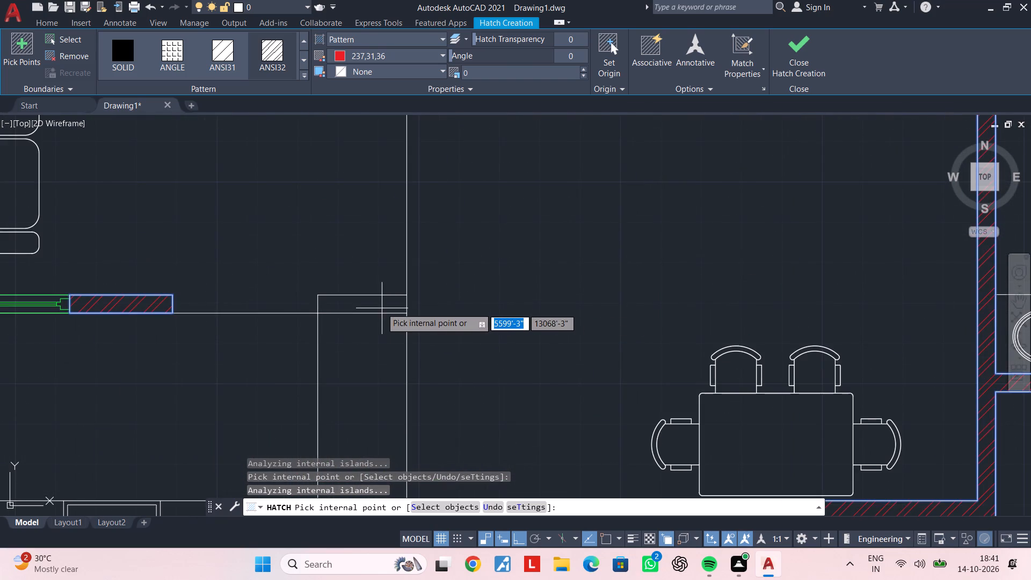
pyautogui.click(377, 305)
pyautogui.scroll(-3, 377, 305)
pyautogui.moveTo(415, 306); pyautogui.dragTo(410, 336, button='middle')
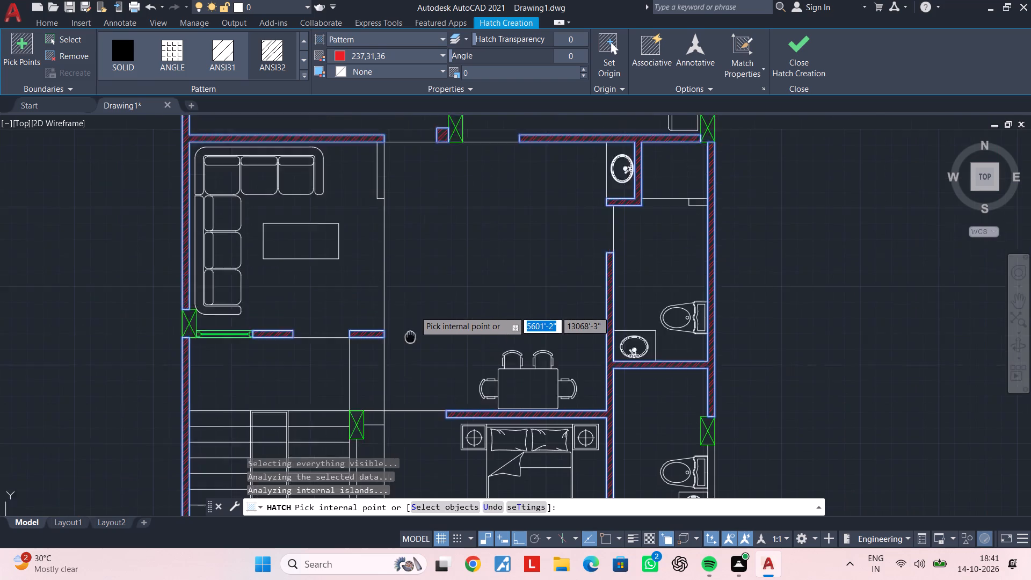
pyautogui.moveTo(410, 336); pyautogui.dragTo(408, 260, button='middle')
pyautogui.scroll(3, 389, 350)
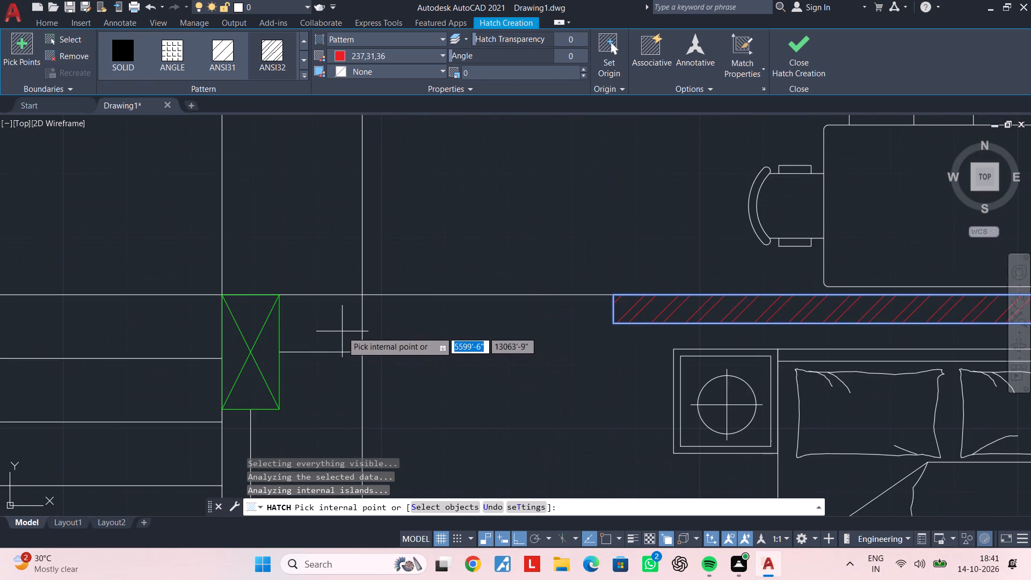
pyautogui.click(340, 330)
# Hatch the lower bathroom's right outer wall with its short partition, and the L-shaped wall at the lower bedroom's right corner.
pyautogui.scroll(-3, 340, 330)
pyautogui.moveTo(407, 336); pyautogui.dragTo(335, 347, button='middle')
pyautogui.moveTo(466, 317); pyautogui.dragTo(408, 235, button='middle')
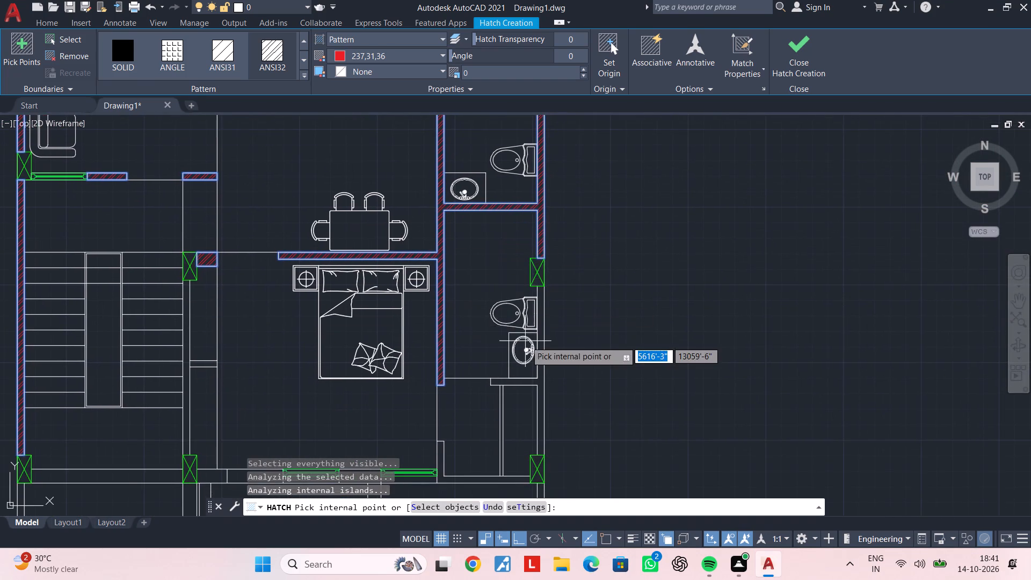
pyautogui.scroll(3, 530, 329)
pyautogui.click(550, 329)
pyautogui.scroll(-4, 550, 331)
pyautogui.moveTo(551, 340); pyautogui.dragTo(538, 191, button='middle')
pyautogui.scroll(2, 531, 220)
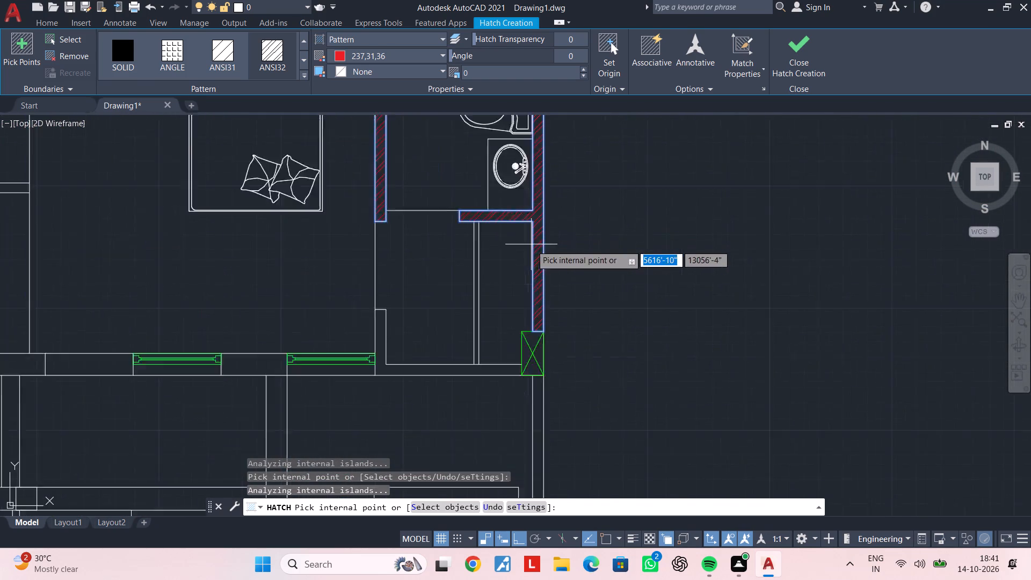
pyautogui.scroll(1, 531, 245)
pyautogui.moveTo(515, 276); pyautogui.dragTo(563, 148, button='middle')
pyautogui.click(521, 317)
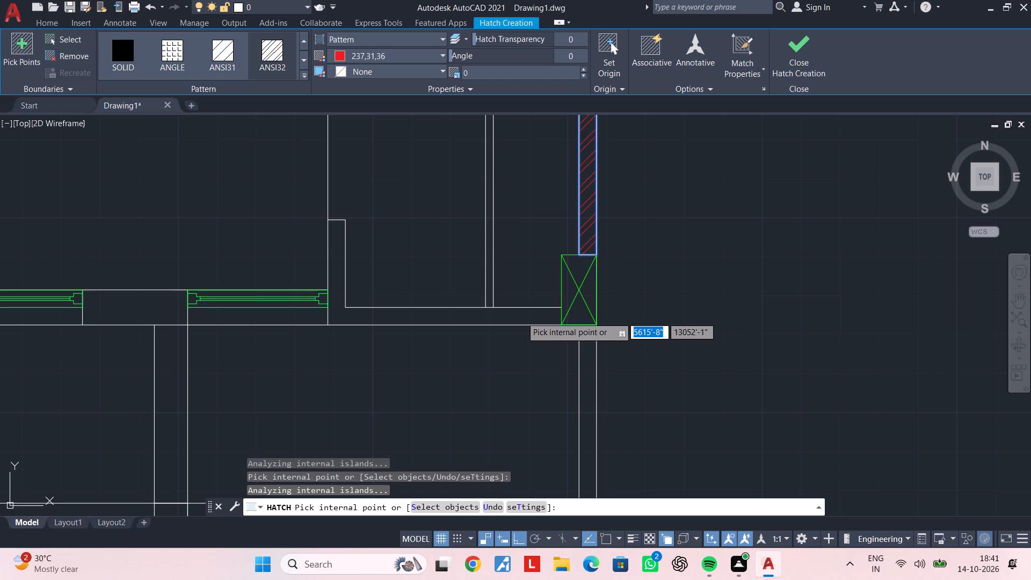
# Hatch the lower bedroom's bottom wall between its two windows and from the left window to the column.
pyautogui.scroll(-2, 521, 317)
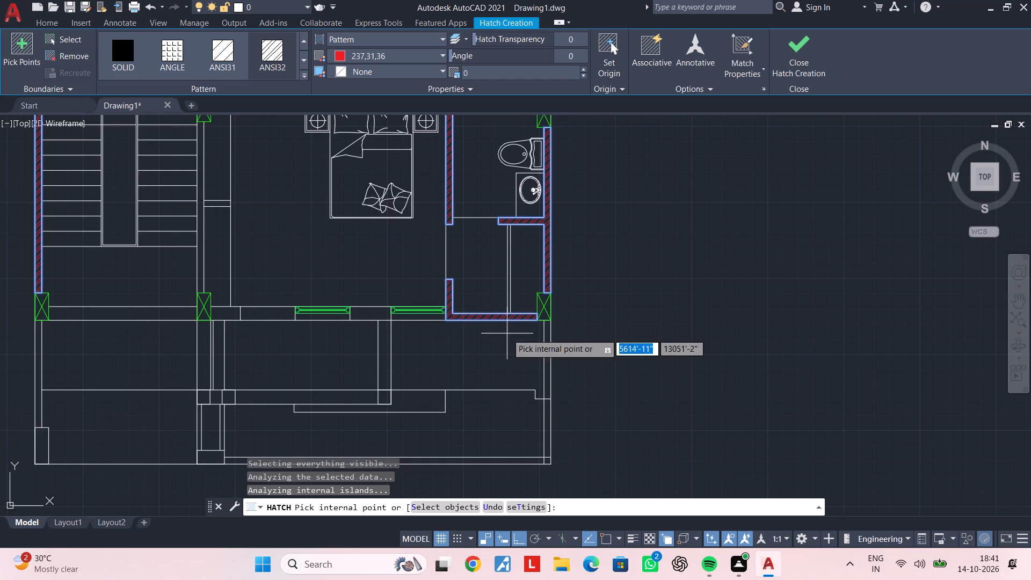
pyautogui.moveTo(471, 348); pyautogui.dragTo(655, 343, button='middle')
pyautogui.scroll(2, 551, 310)
pyautogui.click(551, 308)
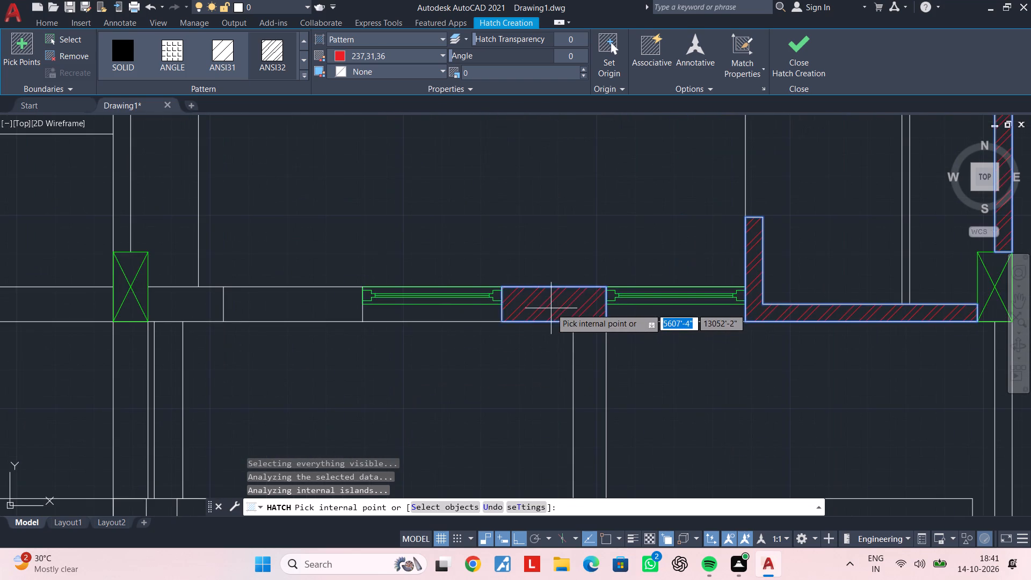
pyautogui.moveTo(439, 345); pyautogui.dragTo(752, 344, button='middle')
pyautogui.click(634, 303)
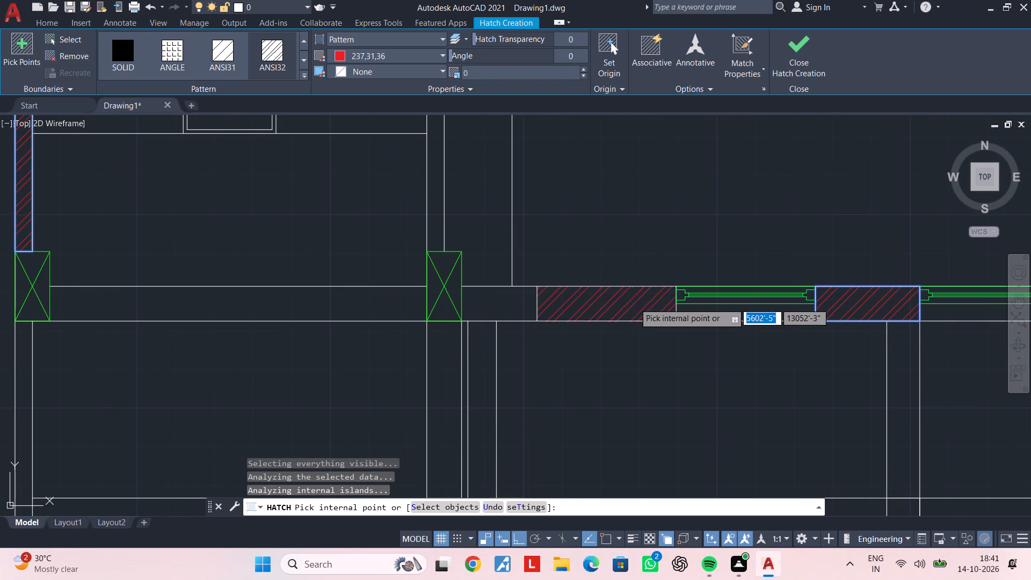
pyautogui.click(514, 310)
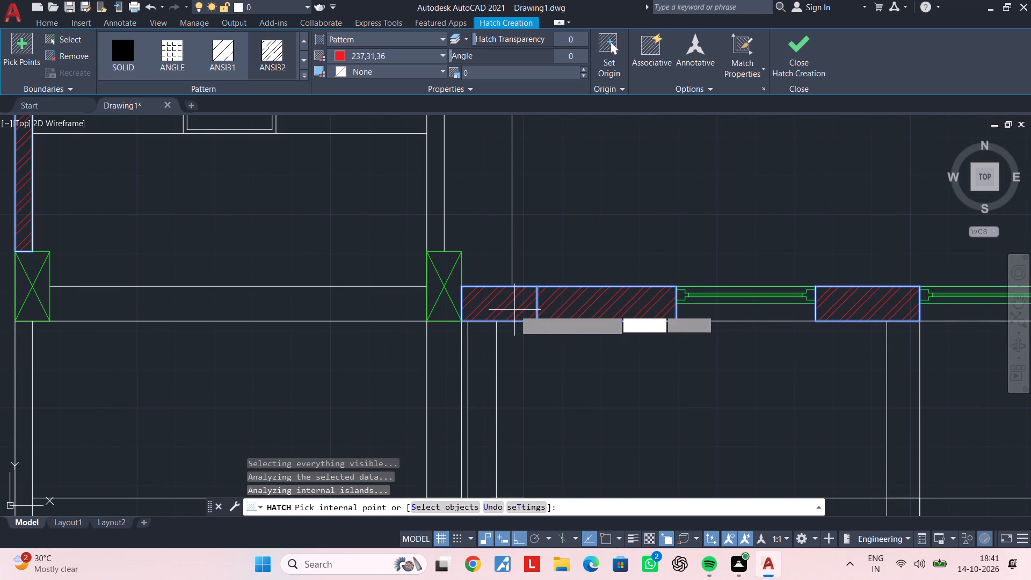
# Delete the hatch beside the left window in the lower bedroom's bottom wall, keeping the short piece next to the column.
pyautogui.press('Escape')
pyautogui.press('Escape')
pyautogui.click(589, 308)
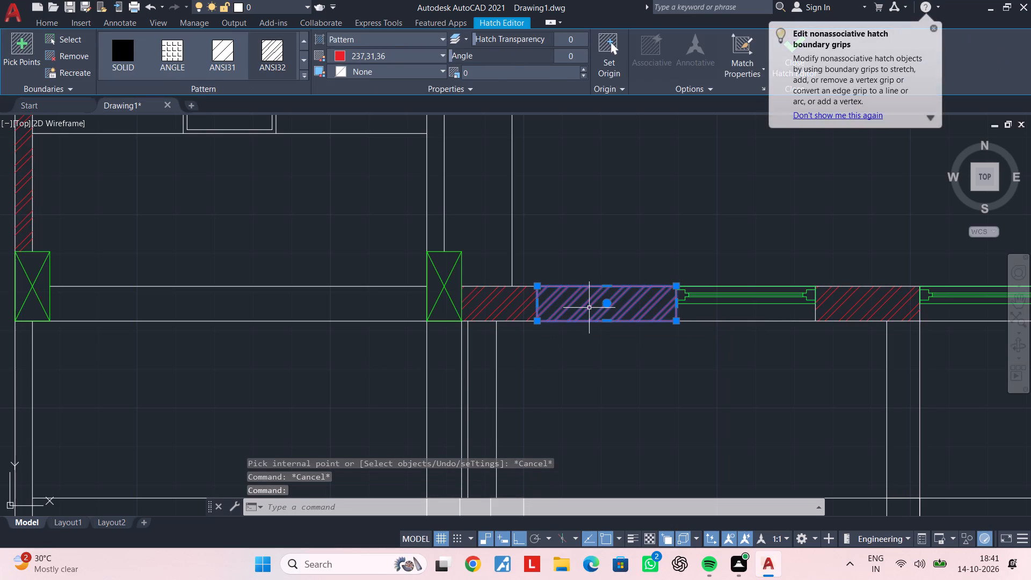
pyautogui.press('Delete')
# Hatch the long vertical wall between the staircase and the lower bedroom.
pyautogui.write('h')
pyautogui.press('space')
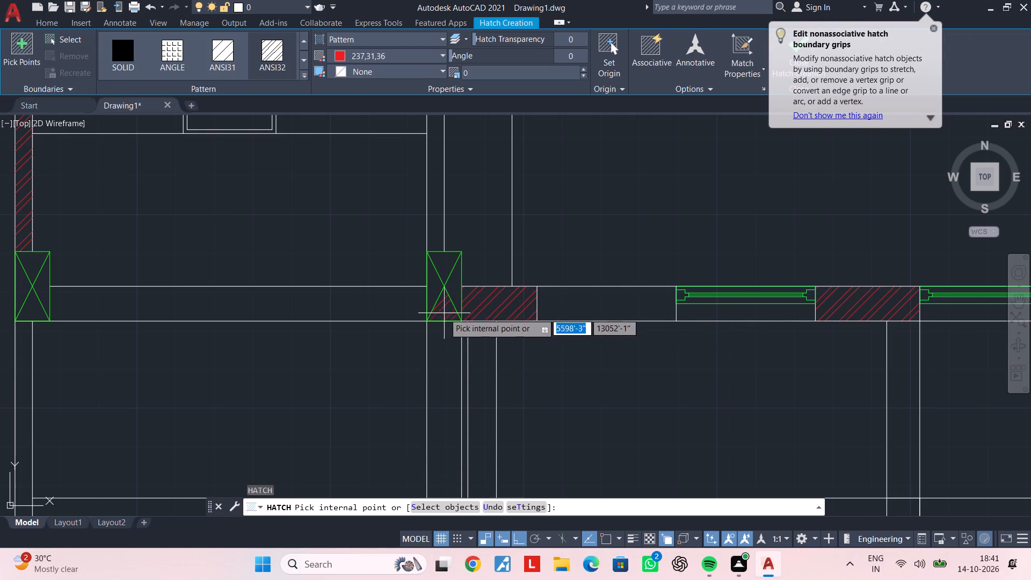
pyautogui.scroll(-2, 441, 354)
pyautogui.moveTo(421, 313); pyautogui.dragTo(420, 374, button='middle')
pyautogui.scroll(1, 447, 345)
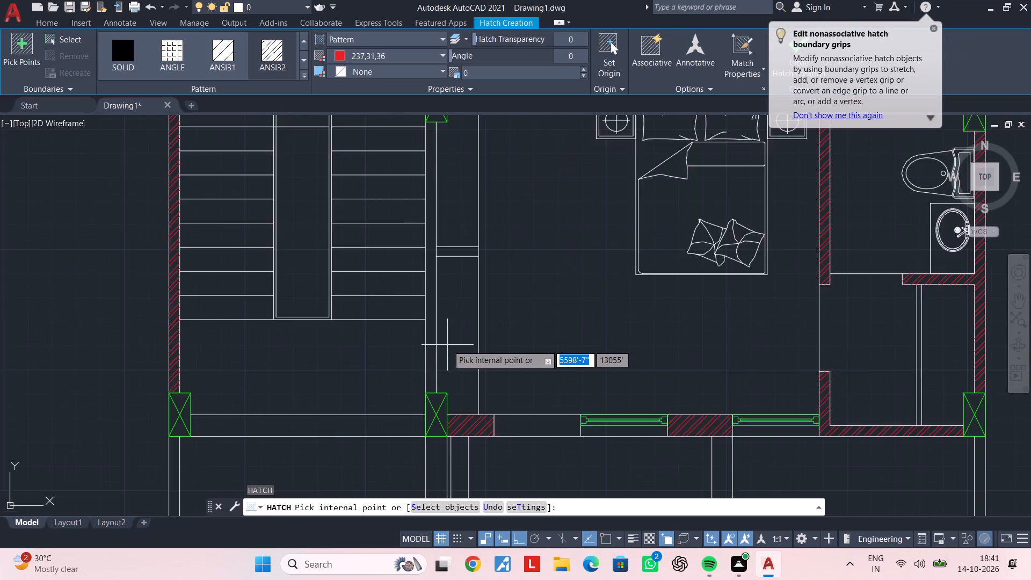
pyautogui.scroll(1, 447, 345)
pyautogui.click(423, 345)
# Hatch the three small square pillars in the porch area below the lower bedroom.
pyautogui.scroll(-3, 423, 345)
pyautogui.moveTo(423, 345); pyautogui.dragTo(426, 403, button='middle')
pyautogui.scroll(2, 431, 313)
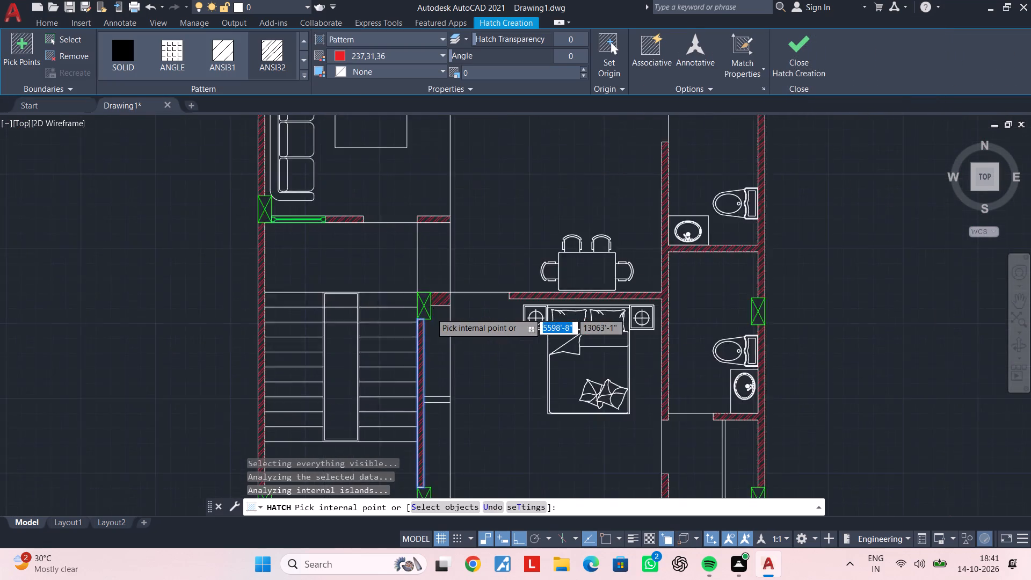
pyautogui.scroll(-2, 423, 334)
pyautogui.moveTo(423, 334); pyautogui.dragTo(466, 253, button='middle')
pyautogui.moveTo(419, 364); pyautogui.dragTo(443, 302, button='middle')
pyautogui.scroll(3, 422, 306)
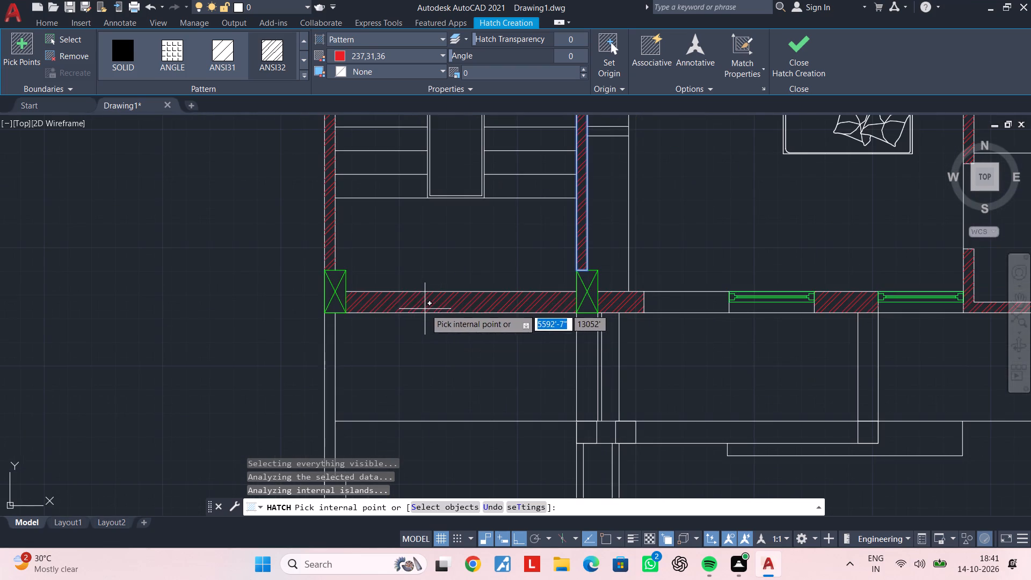
pyautogui.scroll(-2, 409, 354)
pyautogui.moveTo(412, 348); pyautogui.dragTo(415, 260, button='middle')
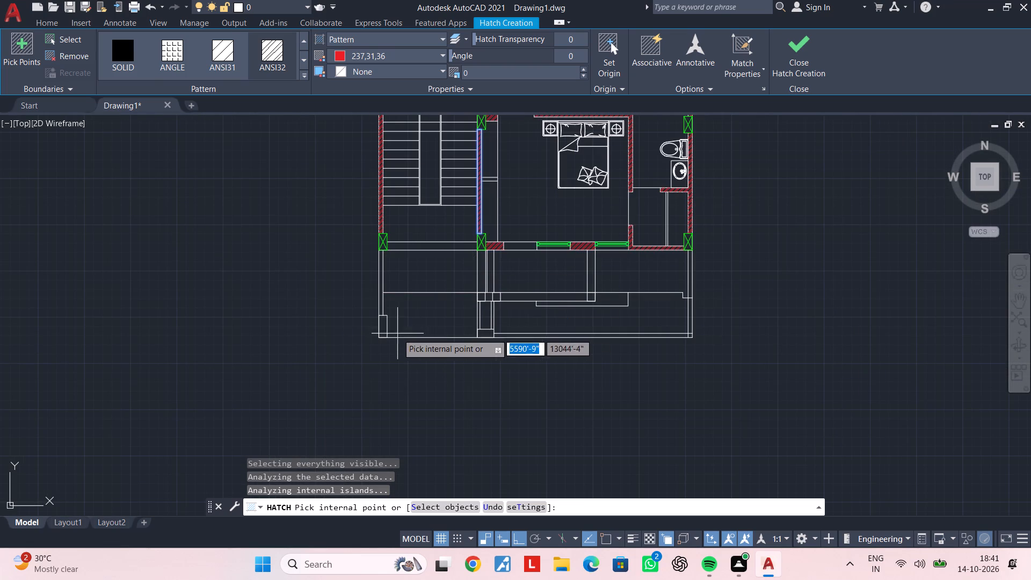
pyautogui.scroll(4, 487, 291)
pyautogui.click(446, 299)
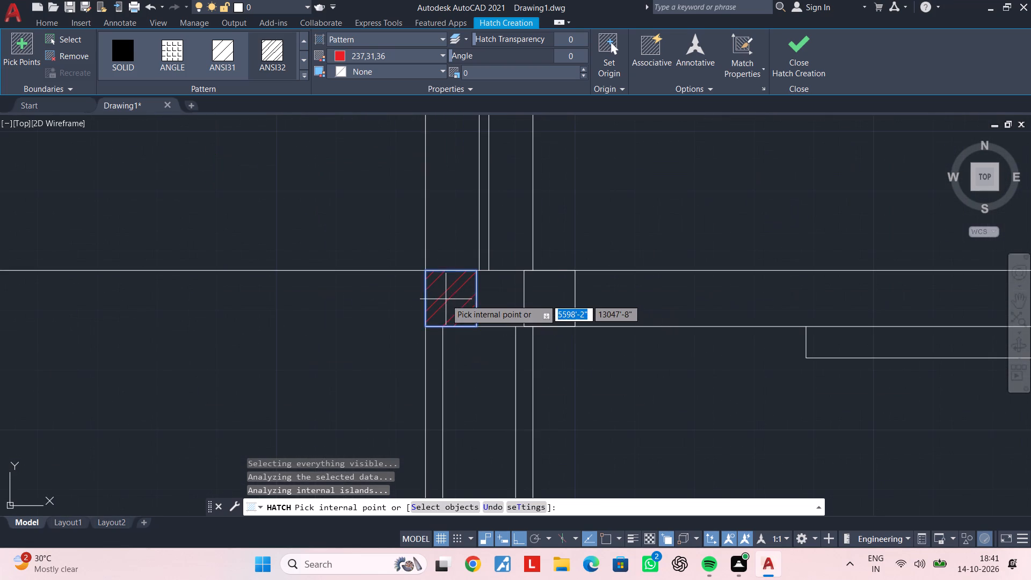
pyautogui.click(558, 296)
pyautogui.scroll(-3, 584, 308)
pyautogui.moveTo(609, 312); pyautogui.dragTo(353, 311, button='middle')
pyautogui.scroll(3, 462, 301)
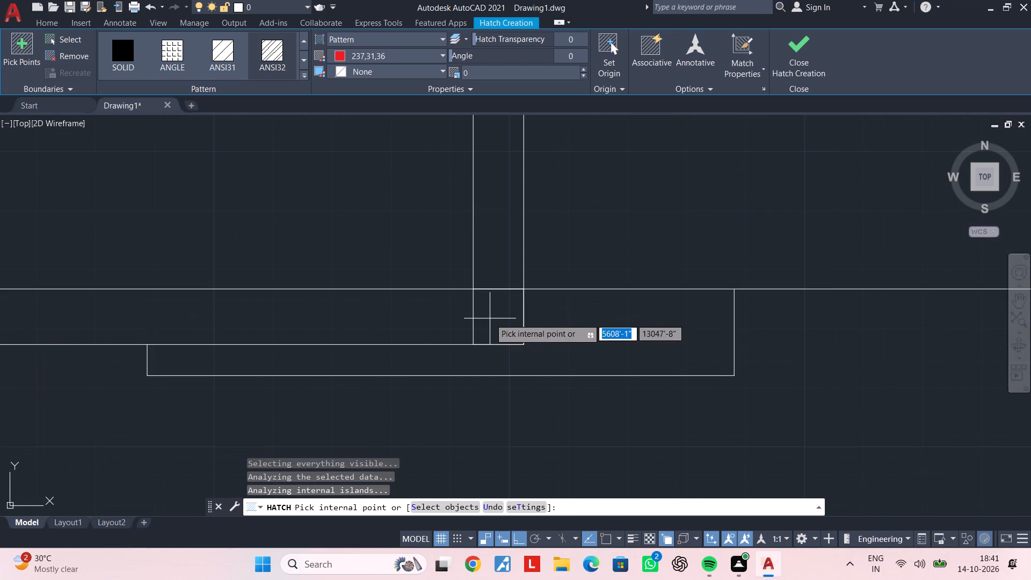
pyautogui.click(506, 317)
pyautogui.scroll(-3, 488, 323)
pyautogui.moveTo(464, 330); pyautogui.dragTo(400, 337, button='middle')
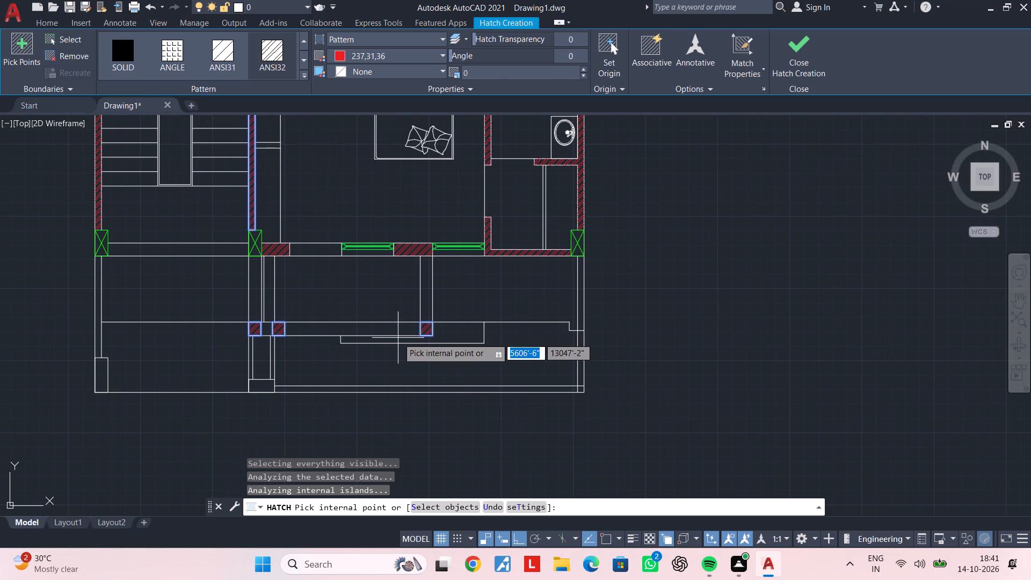
pyautogui.press('Escape')
pyautogui.press('Escape')
pyautogui.press('Escape')
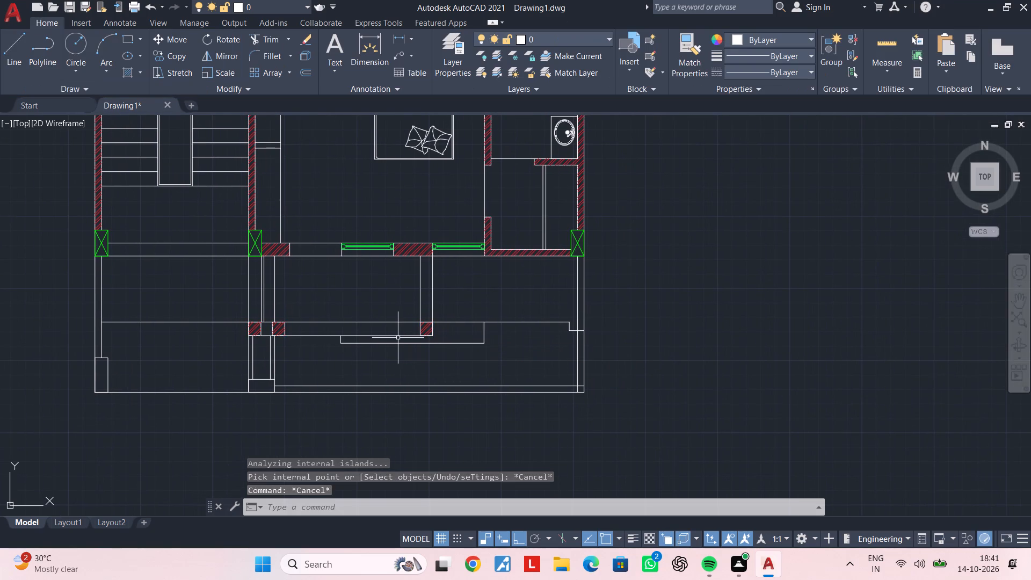
pyautogui.press('Escape')
pyautogui.press('Escape')
pyautogui.press('Escape')
pyautogui.press('Escape')
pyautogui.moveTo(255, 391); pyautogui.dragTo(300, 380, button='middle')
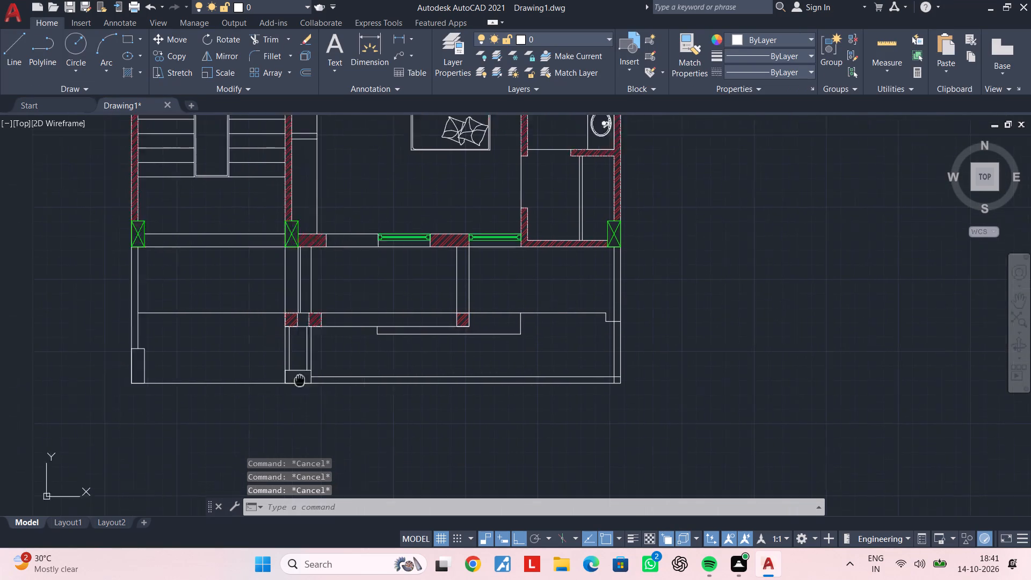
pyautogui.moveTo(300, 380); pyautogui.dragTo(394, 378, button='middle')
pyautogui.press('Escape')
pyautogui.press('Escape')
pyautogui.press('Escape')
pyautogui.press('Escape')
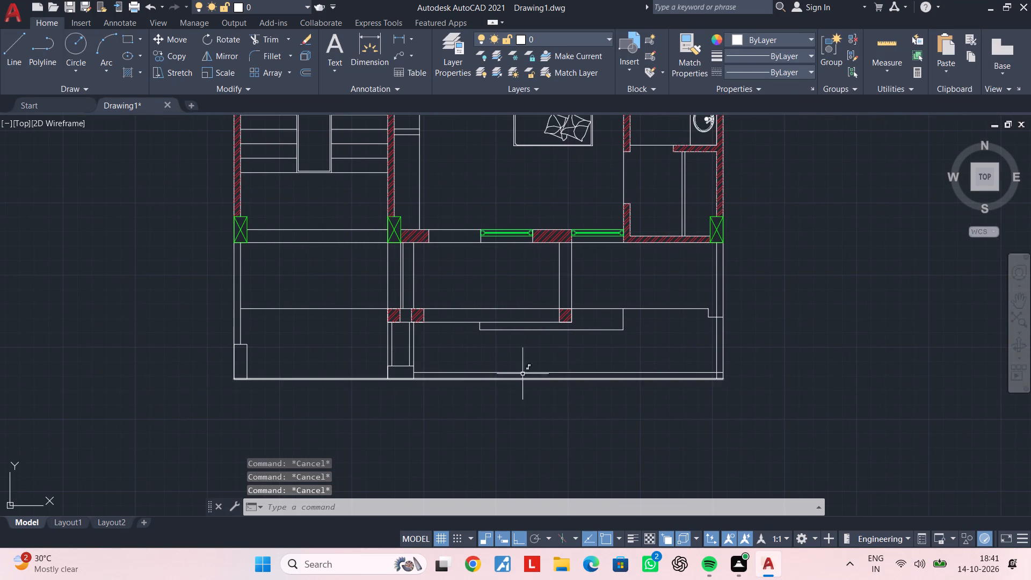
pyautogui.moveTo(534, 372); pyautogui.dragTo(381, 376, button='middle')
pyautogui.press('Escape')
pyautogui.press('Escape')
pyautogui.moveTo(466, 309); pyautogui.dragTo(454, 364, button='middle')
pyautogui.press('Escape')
# Load the HIDDEN linetype from acadiso.lin into the drawing.
pyautogui.click(764, 69)
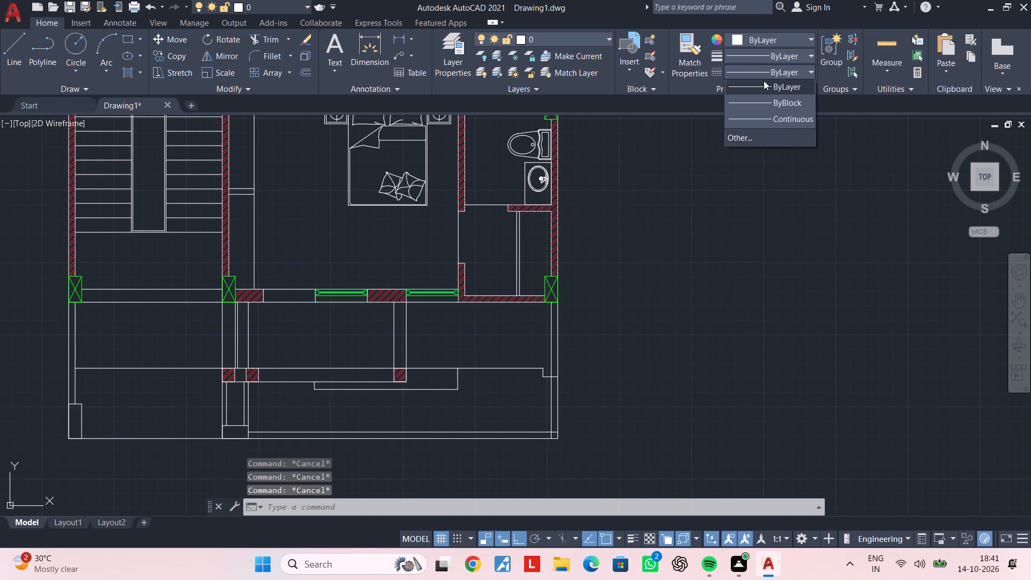
pyautogui.click(762, 140)
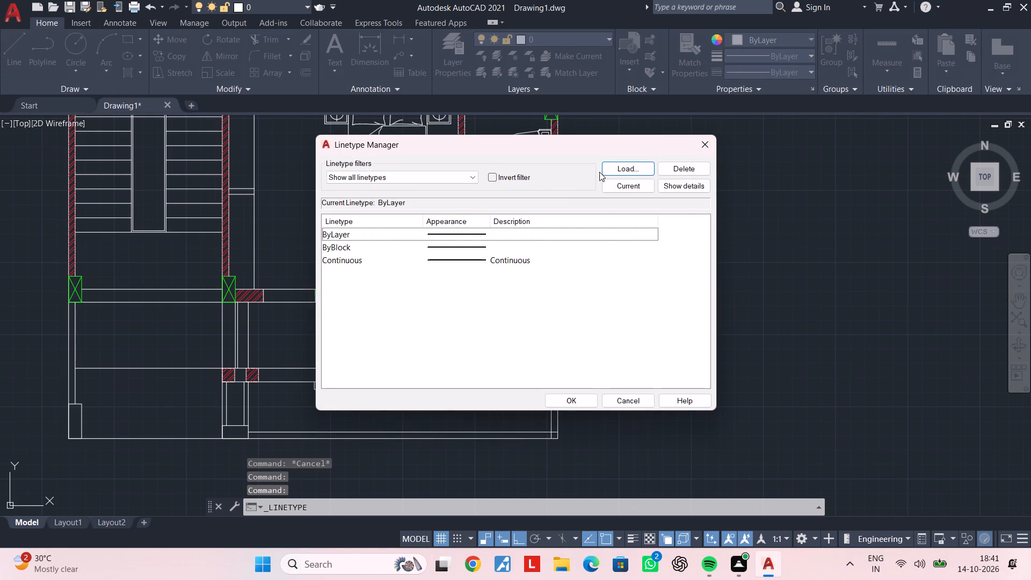
pyautogui.click(621, 166)
pyautogui.scroll(-11, 525, 274)
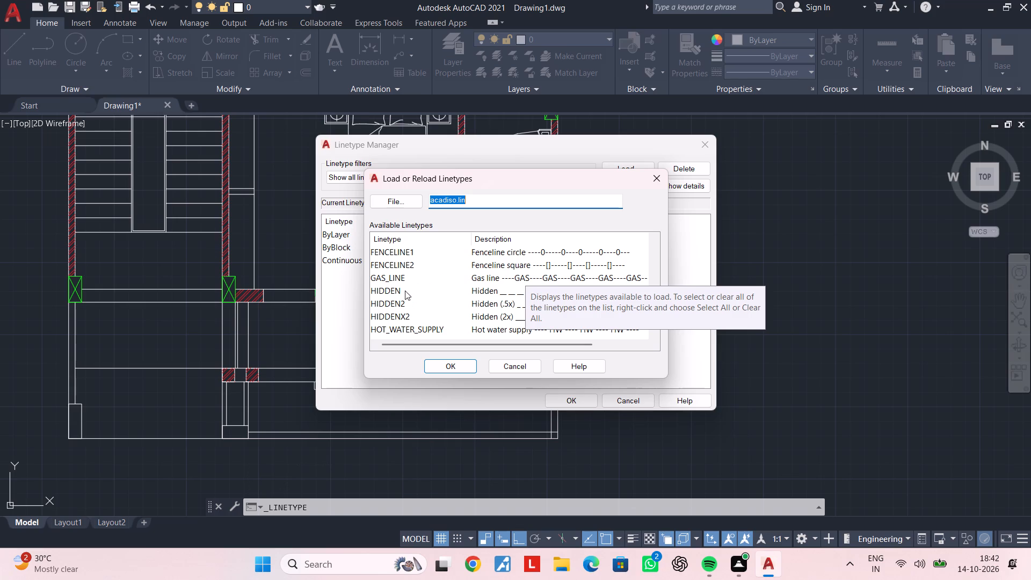
pyautogui.click(514, 295)
pyautogui.click(445, 363)
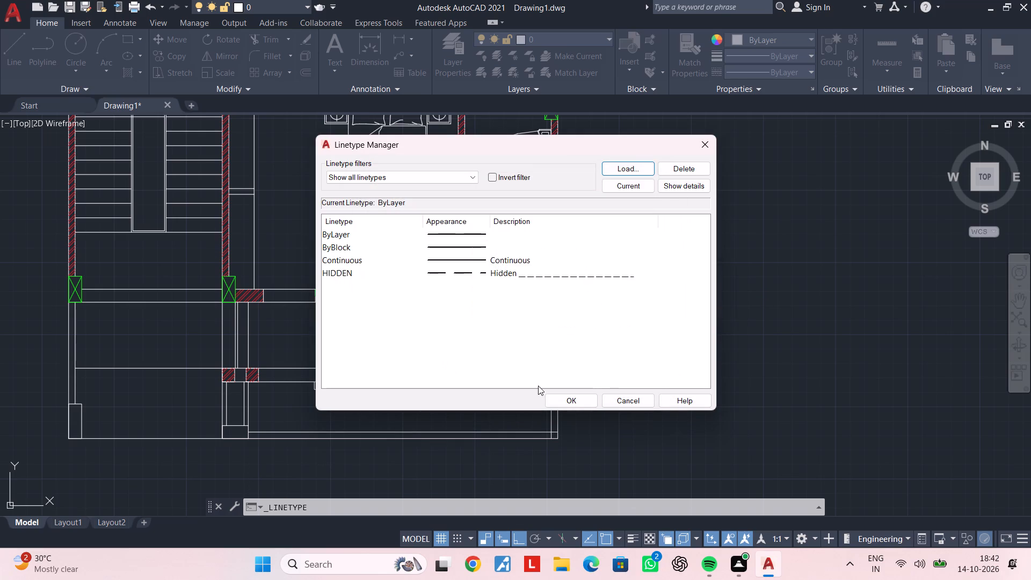
pyautogui.click(583, 400)
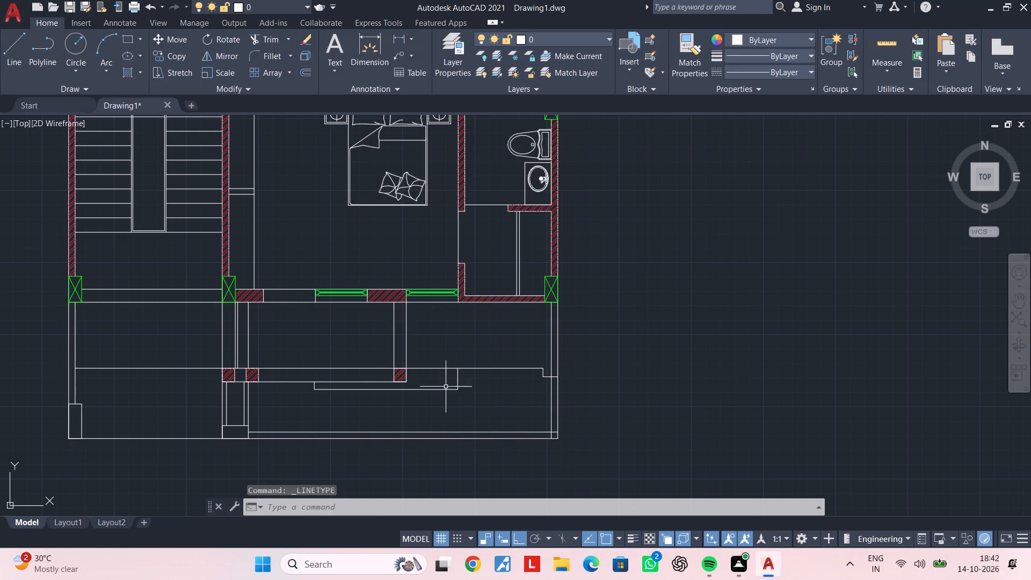
# Apply the HIDDEN linetype to the two vertical lines between the bedroom's bottom wall and the rightmost hatched pillar.
pyautogui.scroll(2, 414, 333)
pyautogui.click(410, 333)
pyautogui.click(310, 342)
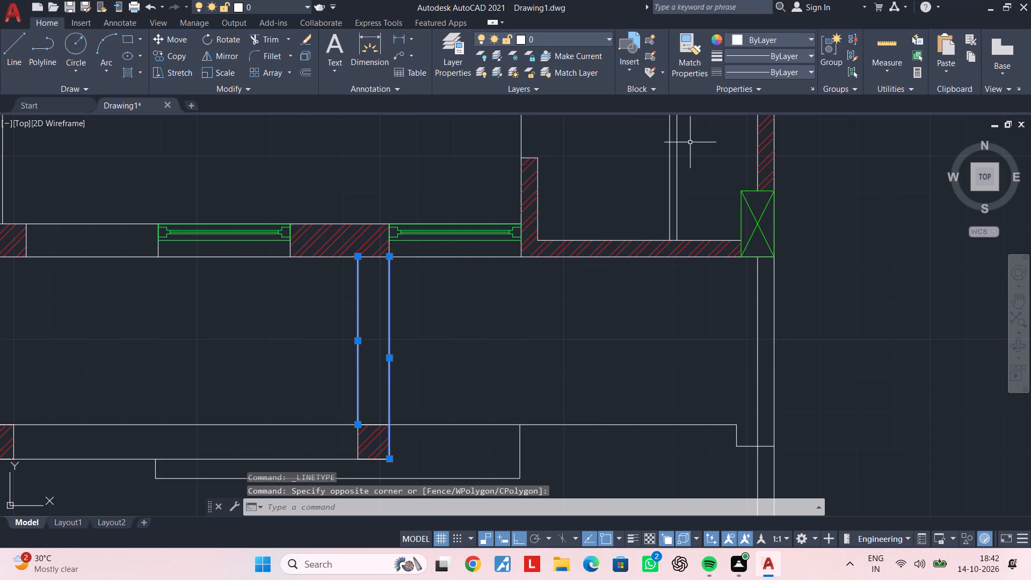
pyautogui.click(746, 38)
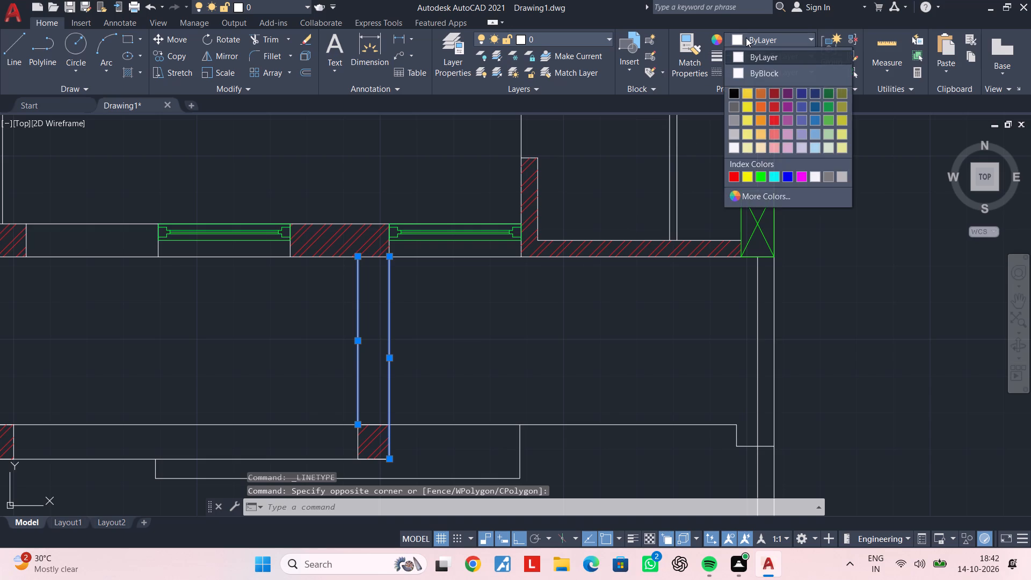
pyautogui.click(746, 38)
pyautogui.click(773, 77)
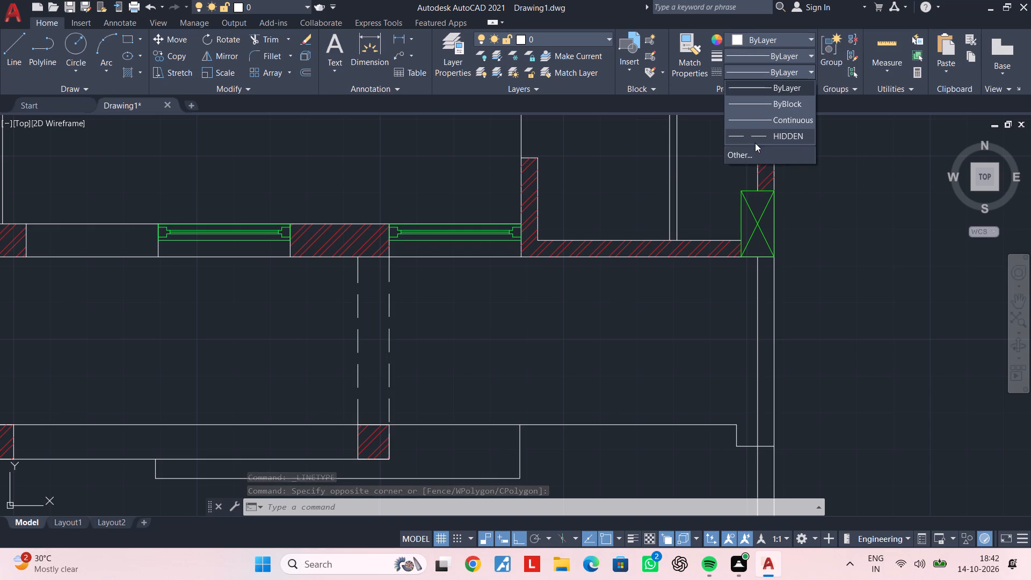
pyautogui.click(758, 139)
pyautogui.press('Escape')
pyautogui.scroll(-2, 483, 275)
pyautogui.moveTo(521, 267); pyautogui.dragTo(608, 257, button='middle')
pyautogui.press('Escape')
pyautogui.press('Escape')
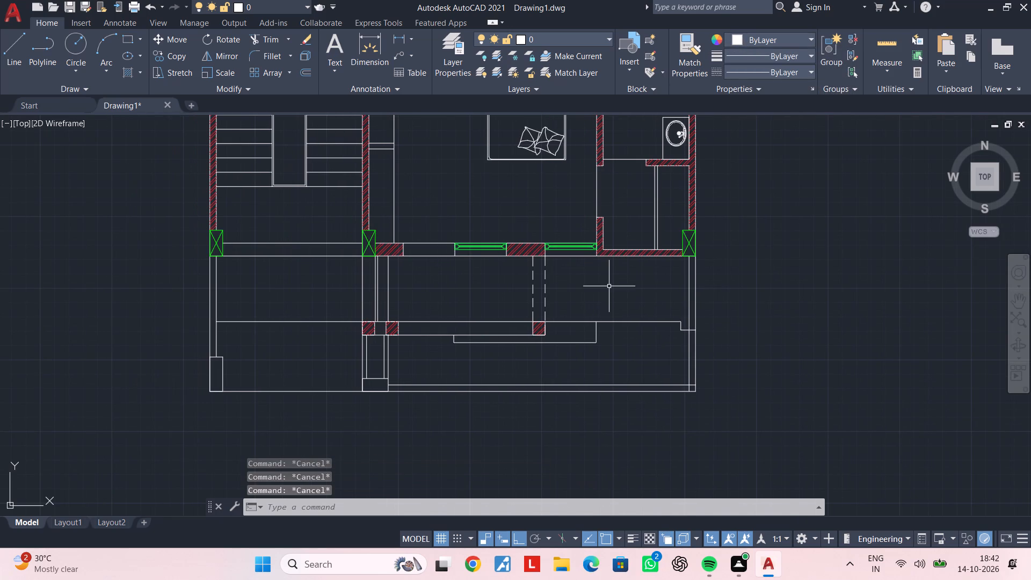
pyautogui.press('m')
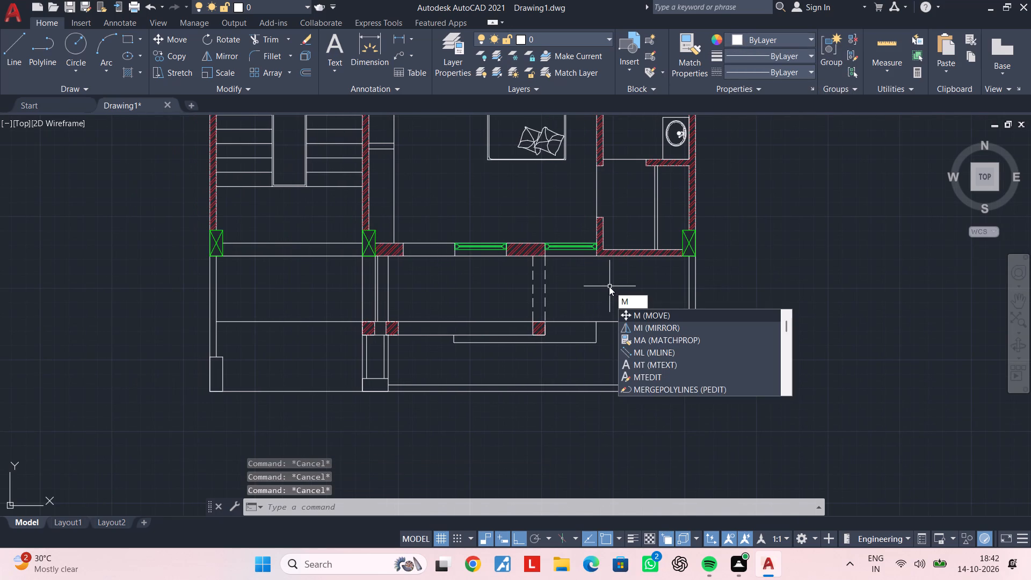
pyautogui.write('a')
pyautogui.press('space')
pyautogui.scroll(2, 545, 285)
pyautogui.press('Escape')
# Colour the two dashed vertical lines above the rightmost hatched pillar light pink.
pyautogui.click(567, 285)
pyautogui.click(496, 298)
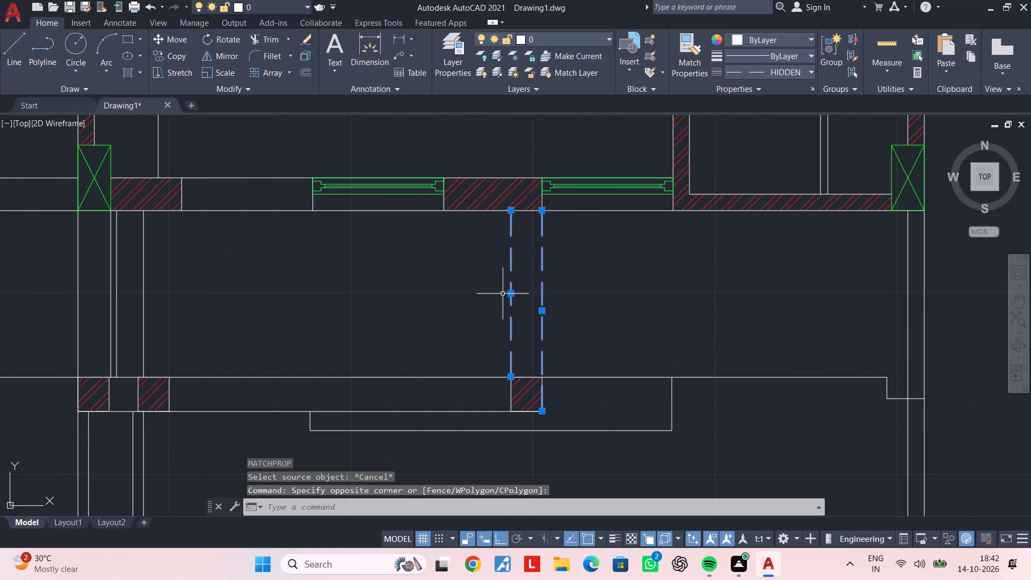
pyautogui.click(741, 37)
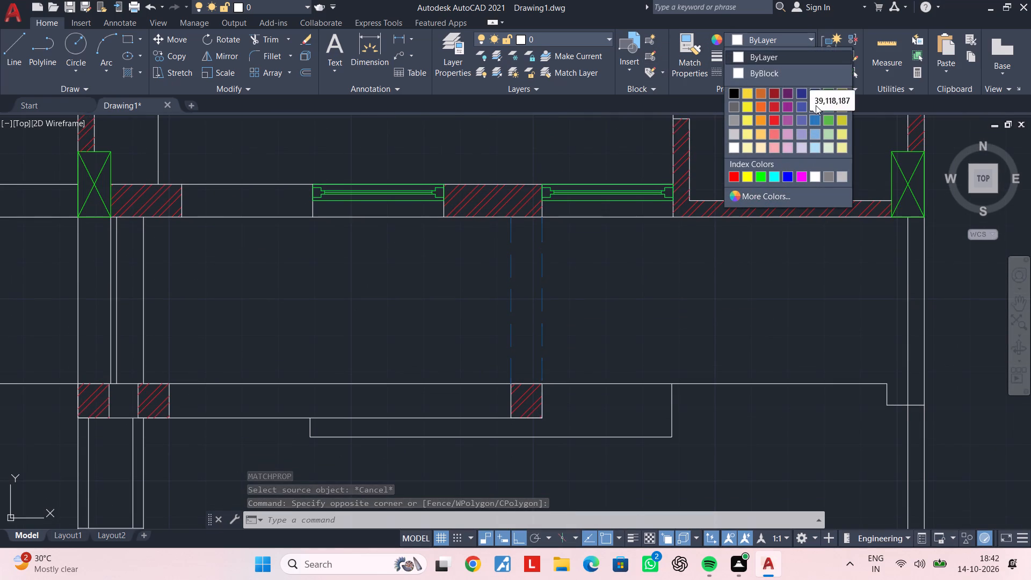
pyautogui.click(772, 153)
pyautogui.press('Escape')
pyautogui.scroll(-1, 650, 302)
pyautogui.moveTo(650, 301); pyautogui.dragTo(680, 249, button='middle')
pyautogui.press('Escape')
pyautogui.press('Escape')
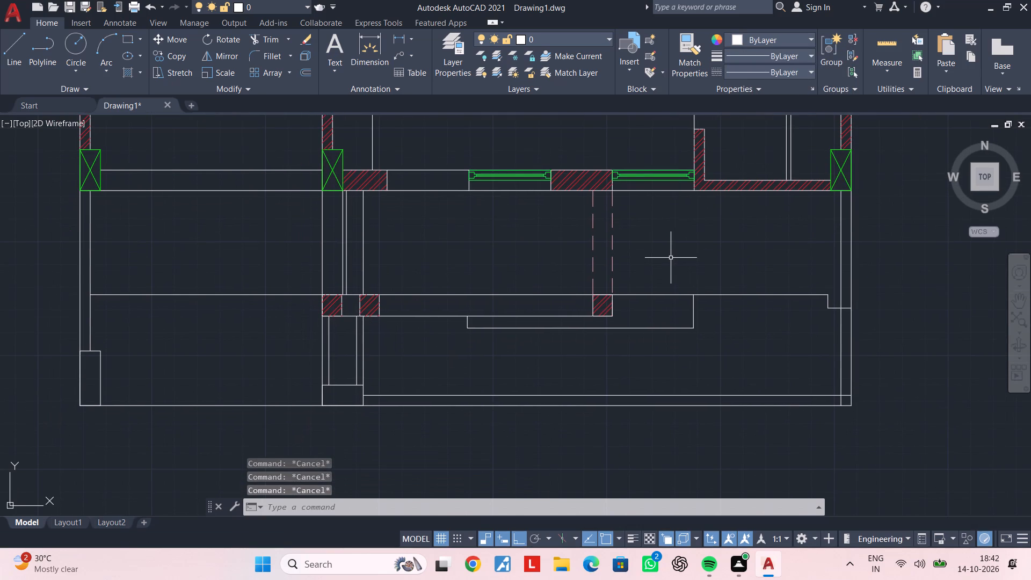
# Match the pink dashed line's properties onto the lower horizontal line running between the porch pillars.
pyautogui.press('m')
pyautogui.write('a')
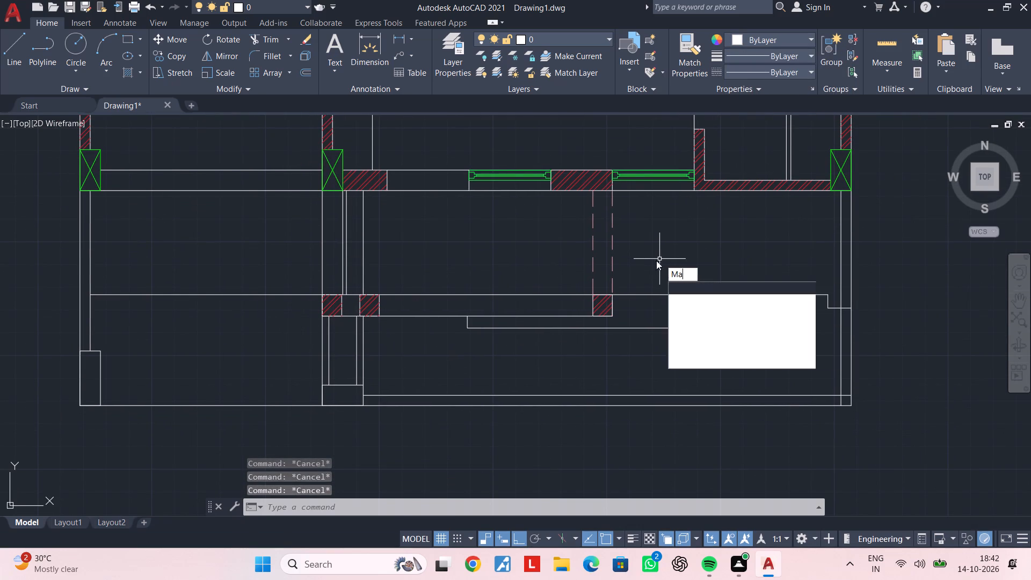
pyautogui.press('space')
pyautogui.click(614, 258)
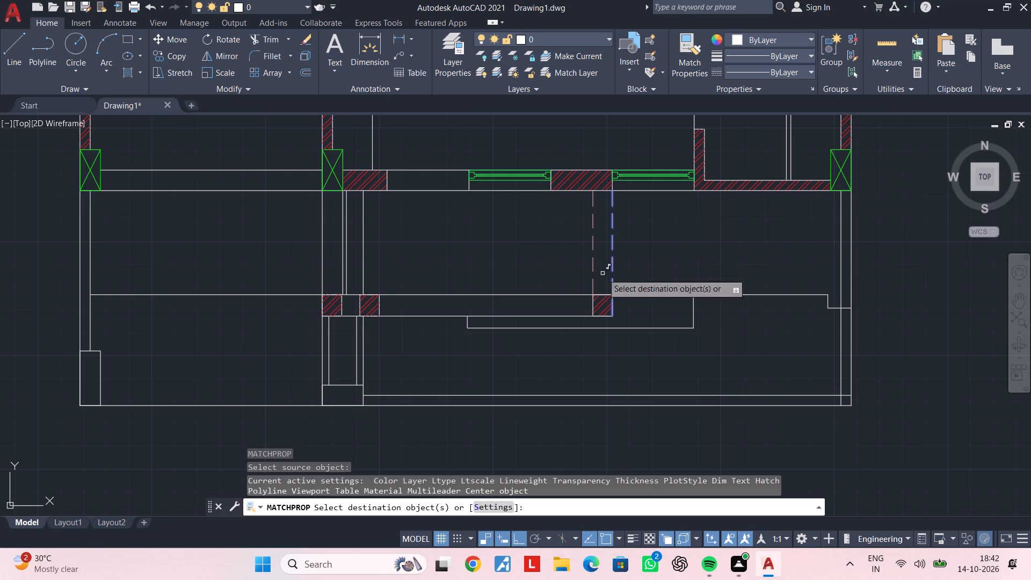
pyautogui.click(545, 317)
pyautogui.scroll(-1, 460, 340)
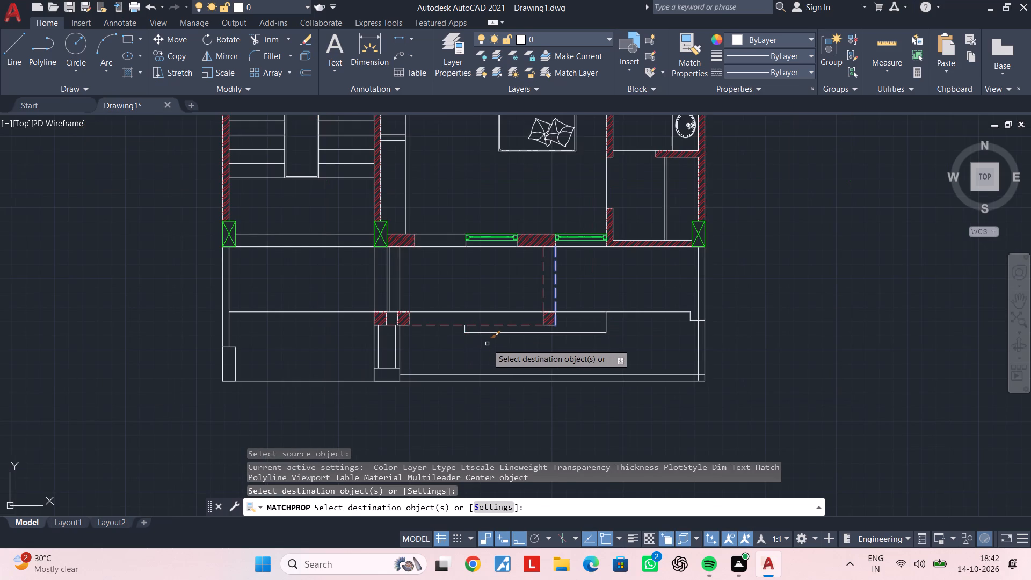
pyautogui.press('Escape')
pyautogui.press('Escape')
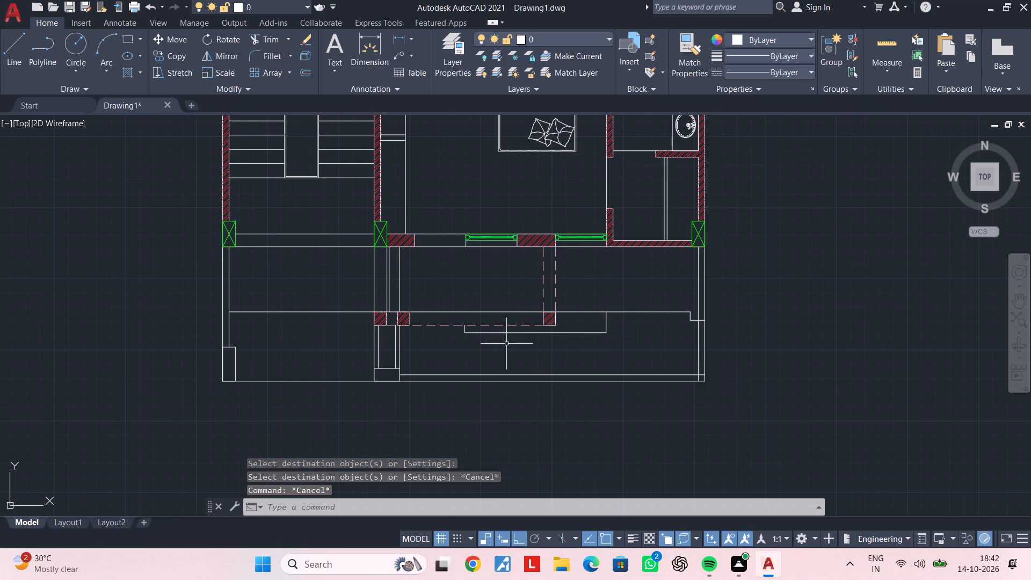
# Set the bottom line of the shallow rectangular outline below the porch pillars to the HIDDEN linetype and colour it red.
pyautogui.scroll(1, 566, 337)
pyautogui.click(583, 342)
pyautogui.click(584, 323)
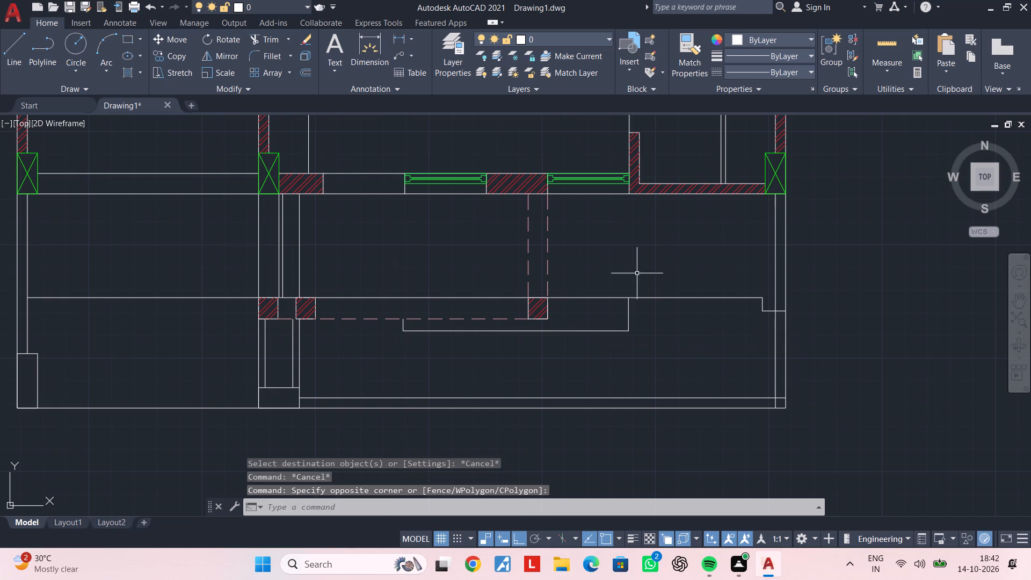
pyautogui.click(613, 323)
pyautogui.click(587, 351)
pyautogui.click(771, 70)
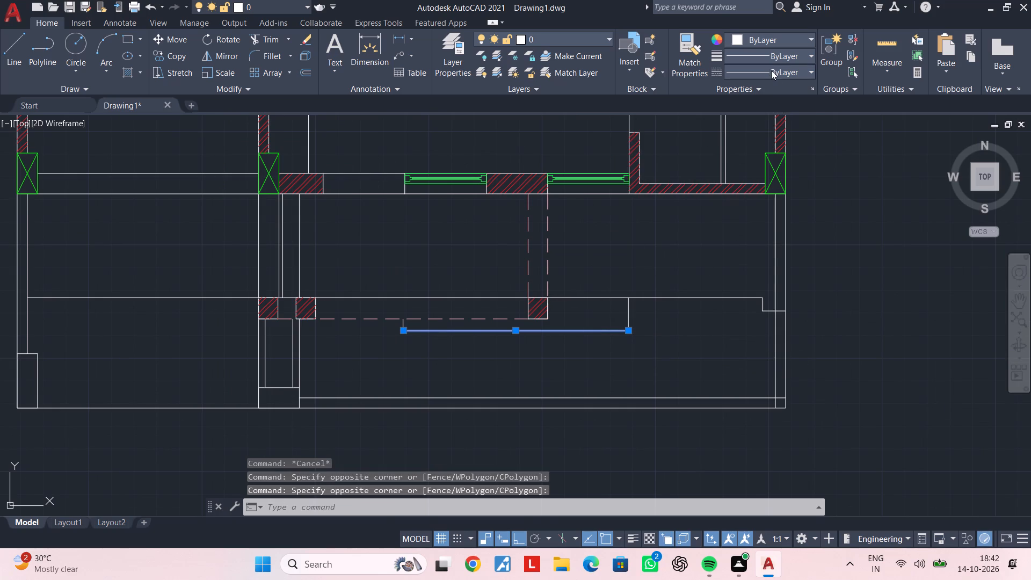
pyautogui.click(768, 136)
pyautogui.press('Escape')
pyautogui.click(608, 332)
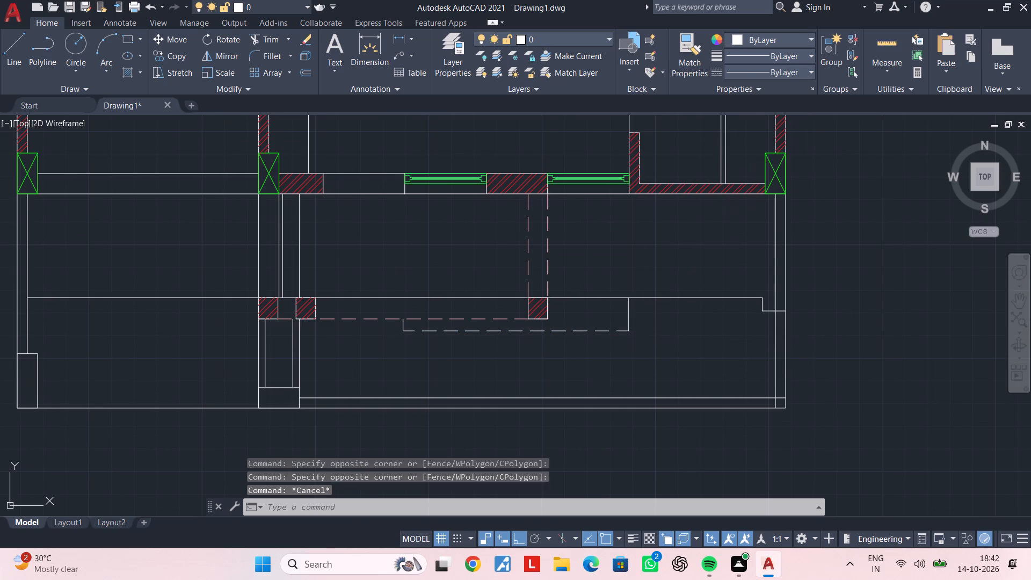
pyautogui.click(739, 42)
pyautogui.click(736, 177)
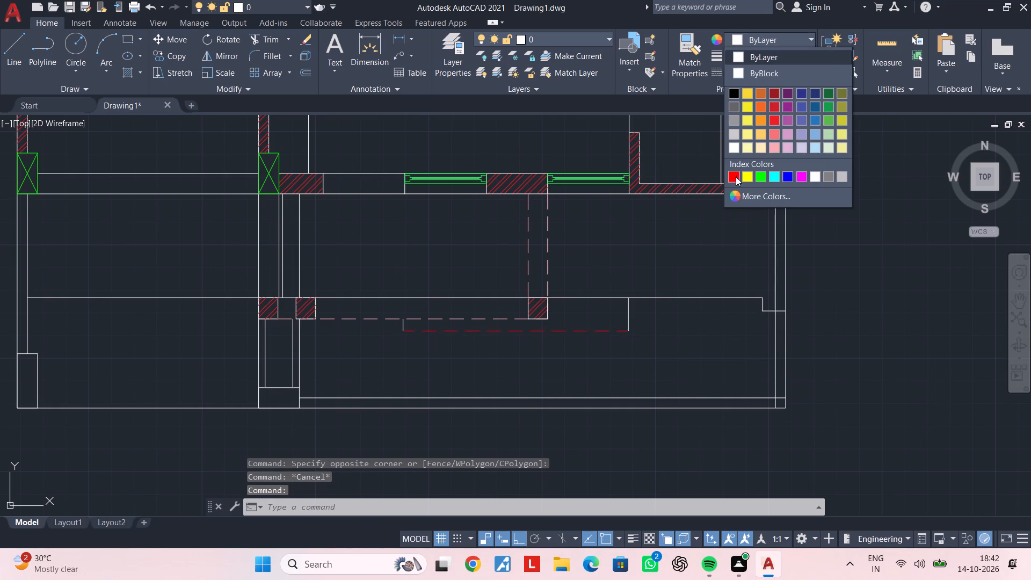
pyautogui.press('Escape')
pyautogui.press('Escape')
# Match the red dashed bottom line's properties onto the right-end vertical line of the shallow outline below the porch pillars.
pyautogui.press('m')
pyautogui.write('a')
pyautogui.press('space')
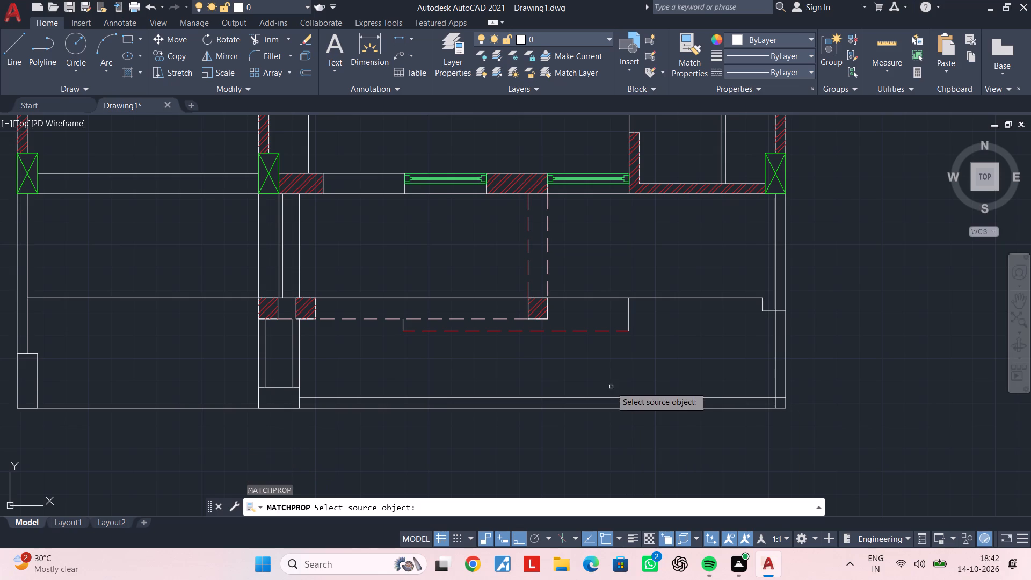
pyautogui.click(592, 331)
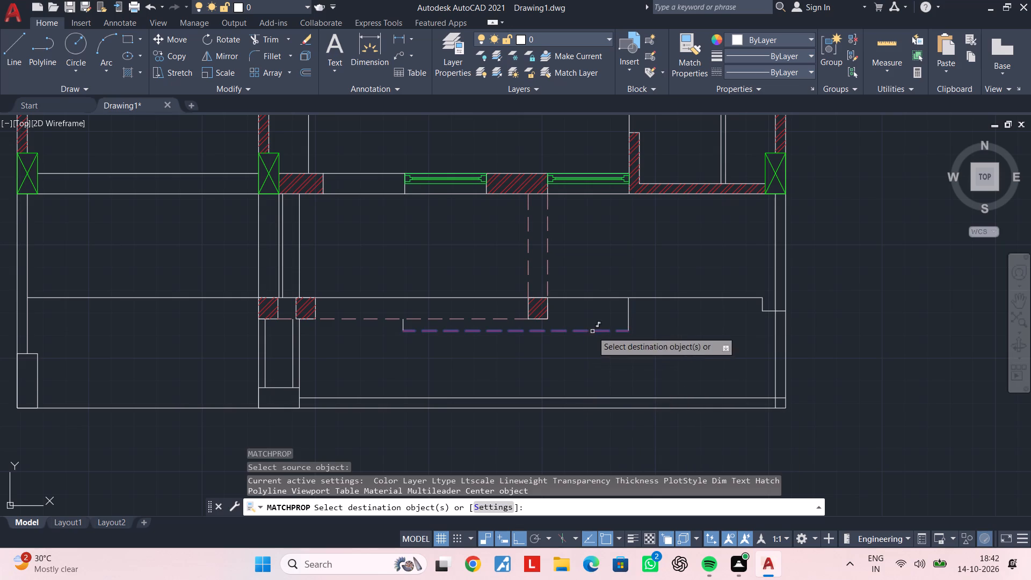
pyautogui.click(629, 314)
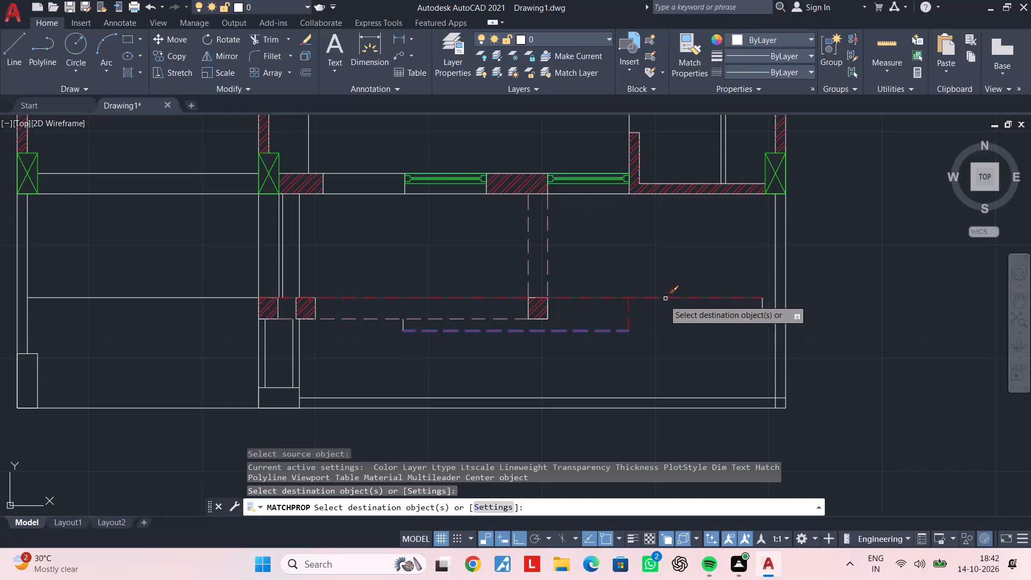
pyautogui.press('Escape')
pyautogui.press('Escape')
# Trim the long horizontal line between the rightmost hatched pillar and the red dashed vertical line.
pyautogui.scroll(1, 634, 300)
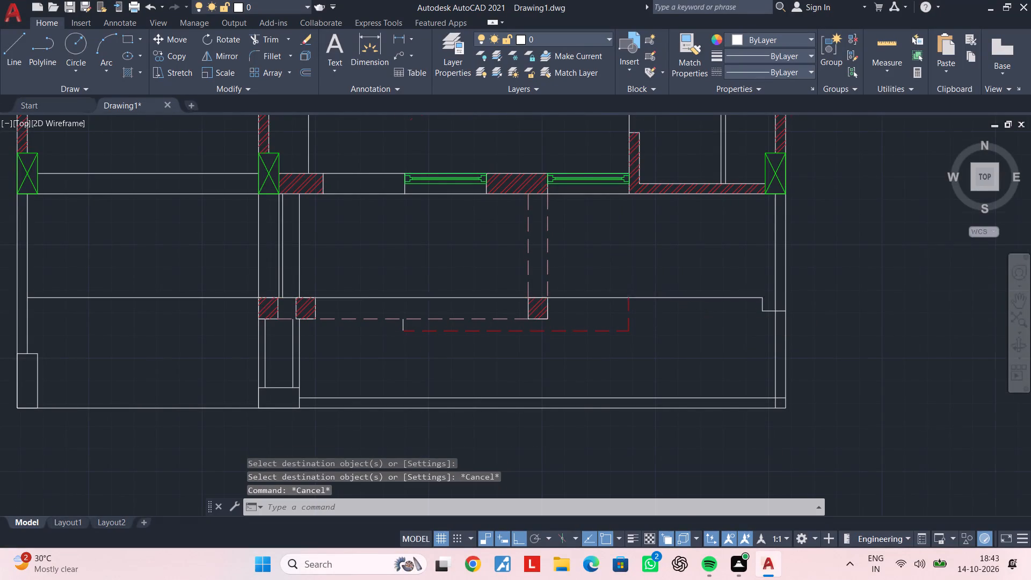
pyautogui.scroll(1, 634, 300)
pyautogui.moveTo(569, 320); pyautogui.dragTo(571, 359, button='middle')
pyautogui.press('Escape')
pyautogui.press('t')
pyautogui.press('r')
pyautogui.press('space')
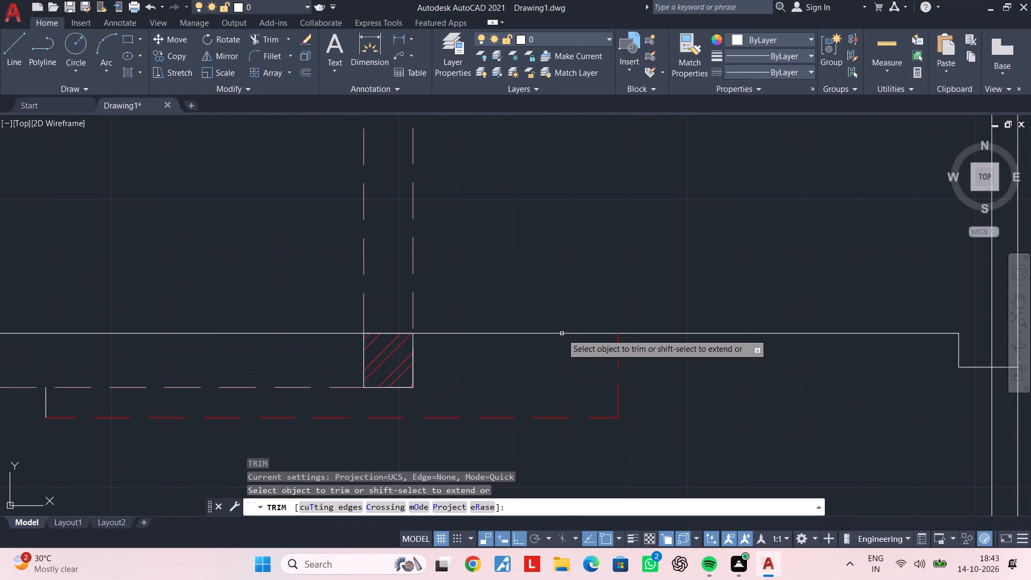
pyautogui.click(562, 334)
pyautogui.press('Escape')
pyautogui.press('Escape')
pyautogui.press('l')
pyautogui.press('space')
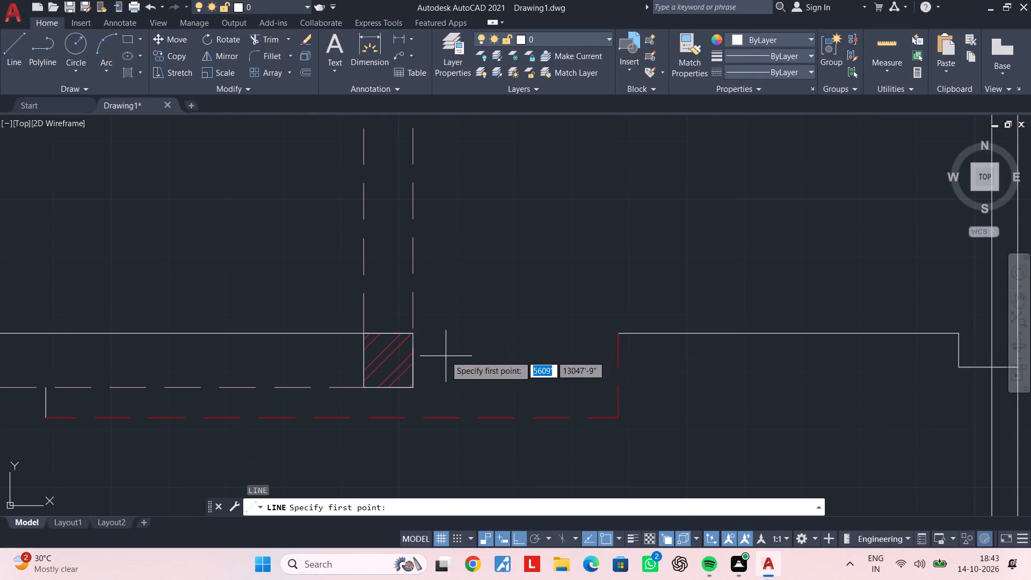
pyautogui.press('Escape')
pyautogui.press('Escape')
# Extend the remaining horizontal line on the right back to the rightmost hatched pillar's edge.
pyautogui.press('e')
pyautogui.press('x')
pyautogui.press('space')
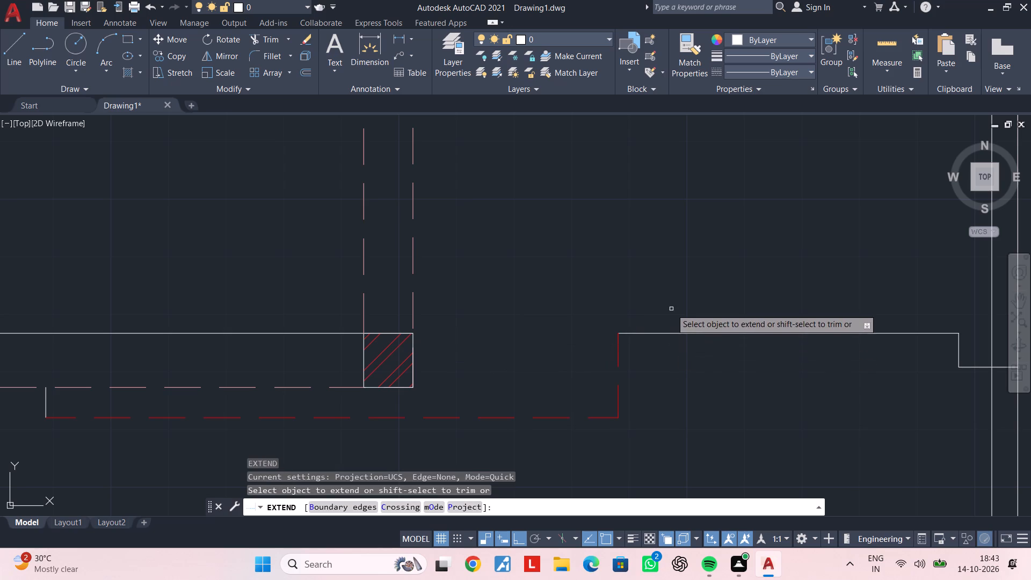
pyautogui.click(669, 316)
pyautogui.click(666, 387)
pyautogui.press('Escape')
pyautogui.press('Escape')
# Match the red dashed vertical line's properties onto the horizontal line right of the rightmost pillar and its short stepped end lines.
pyautogui.press('m')
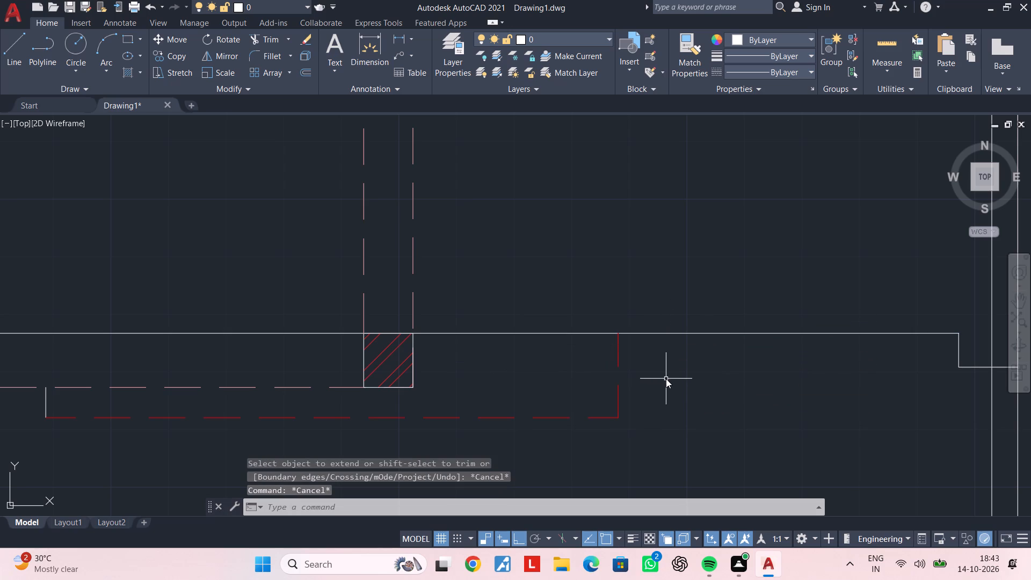
pyautogui.press('a')
pyautogui.press('space')
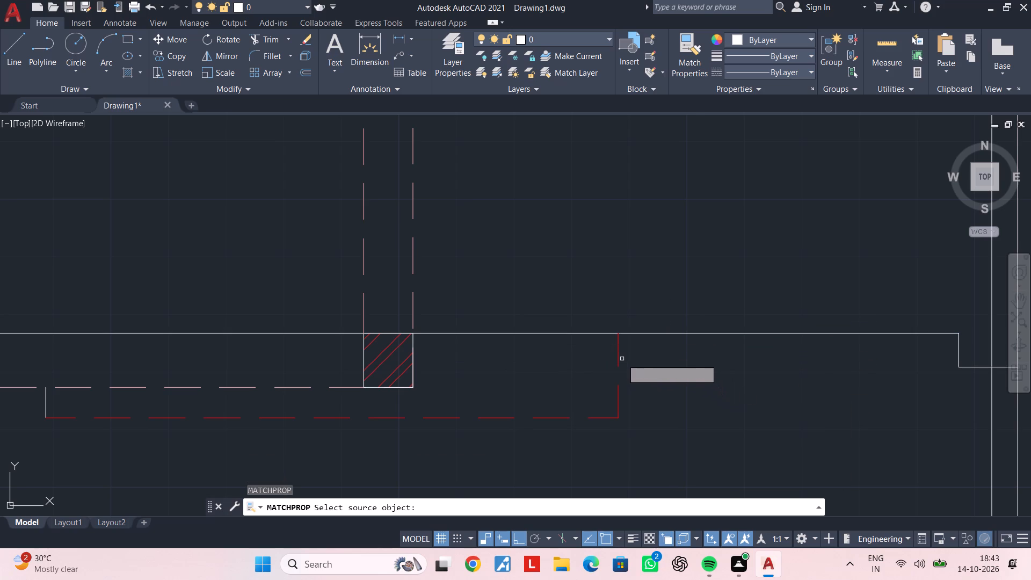
pyautogui.click(621, 359)
pyautogui.click(619, 358)
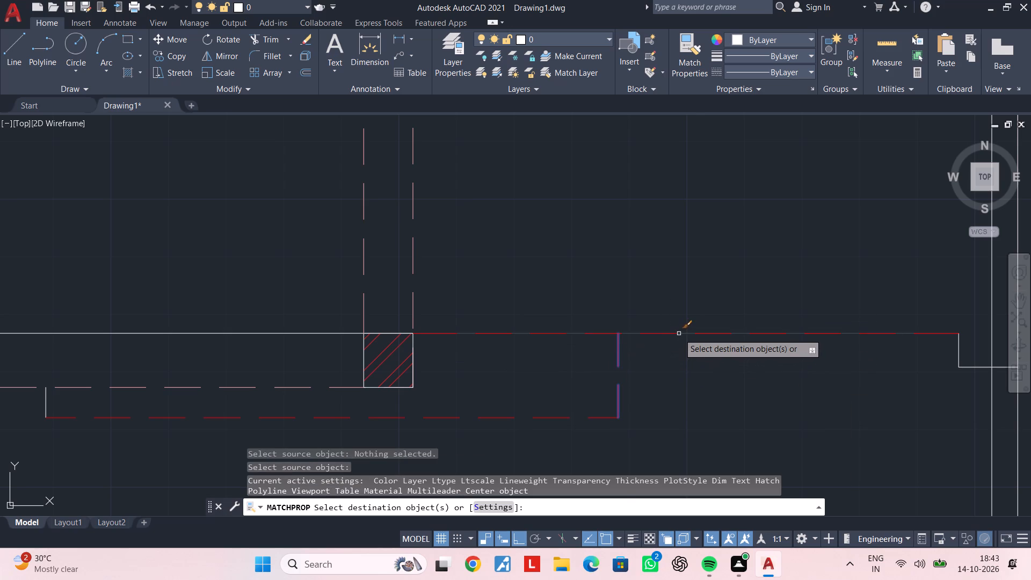
pyautogui.click(679, 334)
pyautogui.scroll(-2, 725, 359)
pyautogui.moveTo(739, 361); pyautogui.dragTo(649, 360, button='middle')
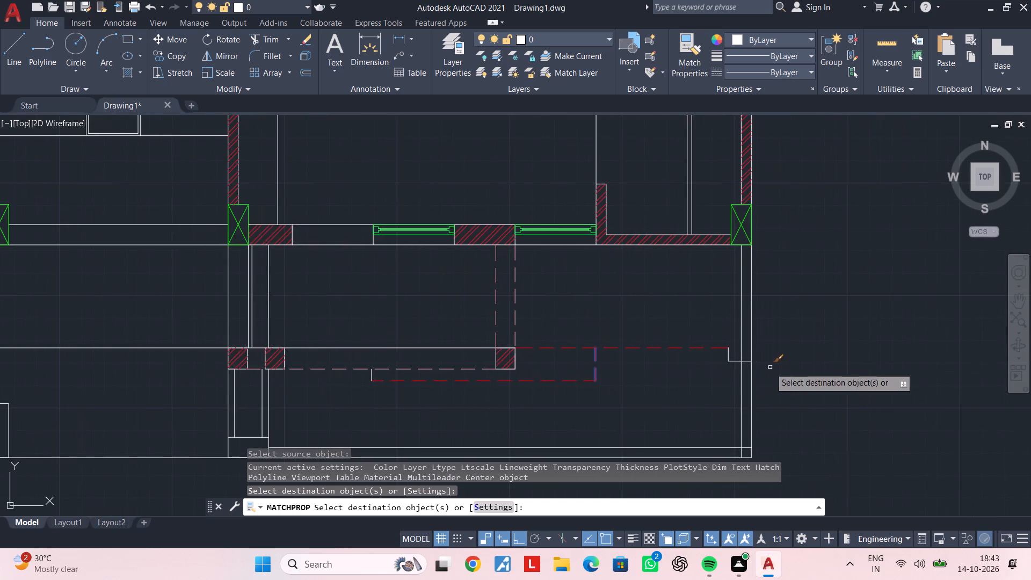
pyautogui.scroll(2, 772, 367)
pyautogui.click(656, 342)
pyautogui.scroll(1, 684, 359)
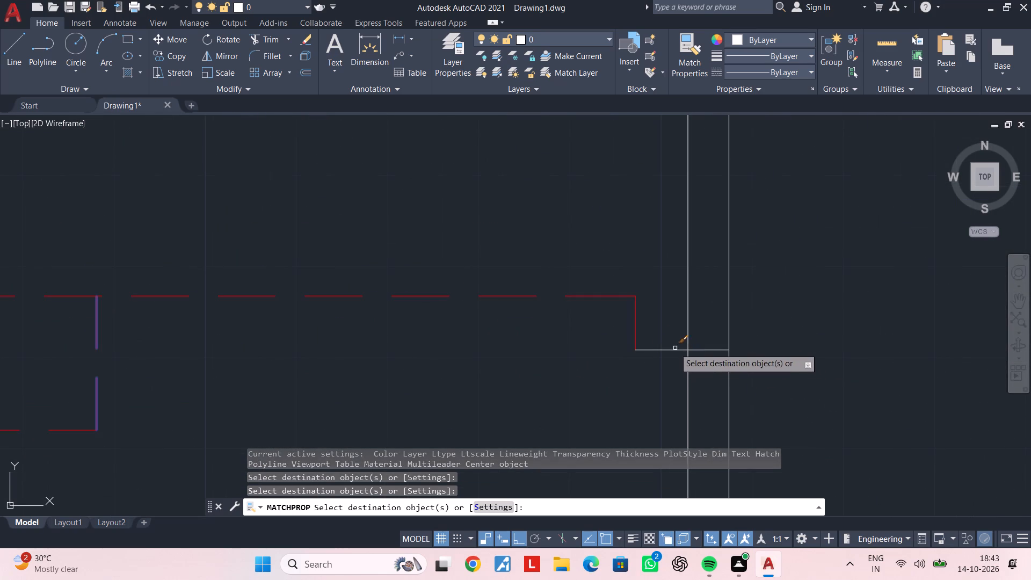
pyautogui.click(674, 349)
# Match the same red dashed properties onto the left-end vertical line of the shallow outline below the pillars.
pyautogui.scroll(-3, 641, 369)
pyautogui.moveTo(644, 374); pyautogui.dragTo(860, 331, button='middle')
pyautogui.moveTo(705, 358); pyautogui.dragTo(830, 353, button='middle')
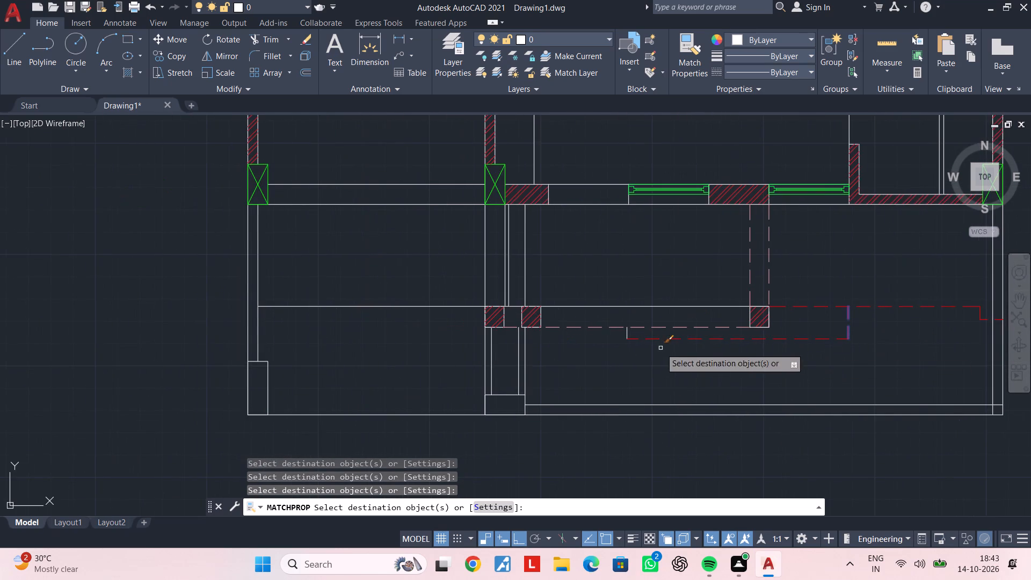
pyautogui.moveTo(624, 357); pyautogui.dragTo(738, 357, button='middle')
pyautogui.scroll(2, 733, 332)
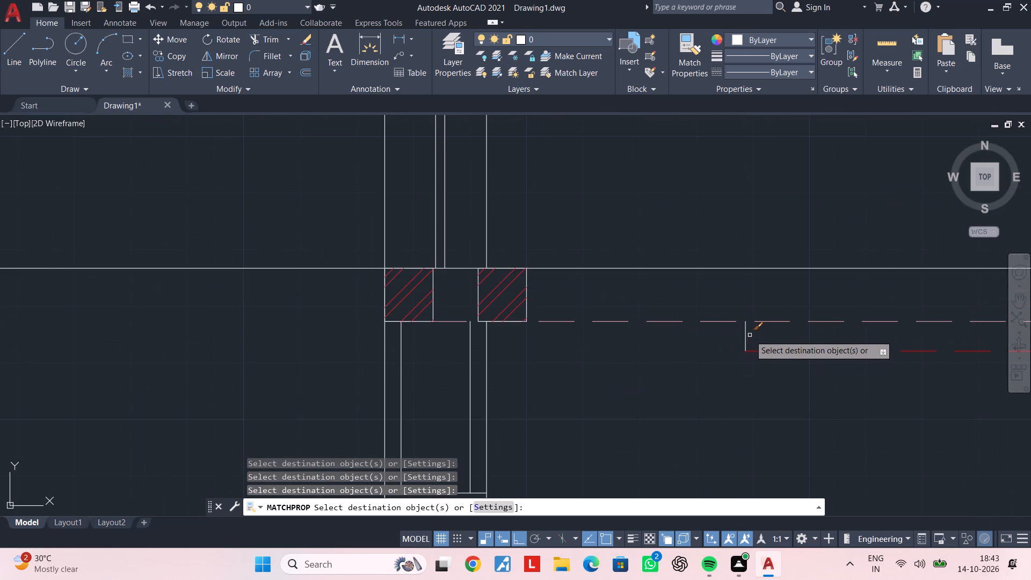
pyautogui.scroll(2, 750, 335)
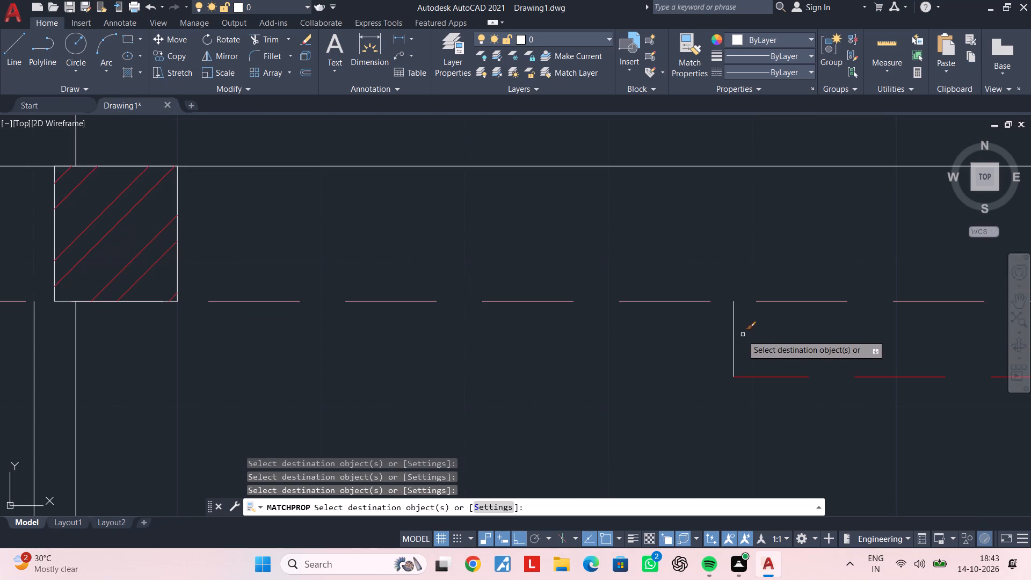
pyautogui.click(735, 334)
# Match the red dashed properties onto the horizontal line running from the leftmost hatched pillar to the left outer wall.
pyautogui.scroll(-2, 735, 334)
pyautogui.moveTo(623, 358); pyautogui.dragTo(651, 357, button='middle')
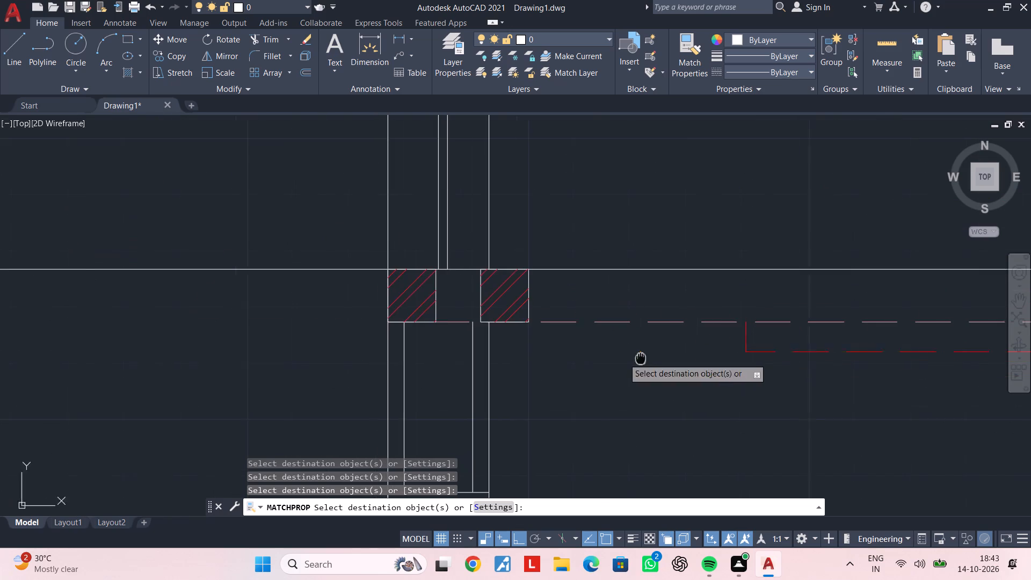
pyautogui.moveTo(651, 357); pyautogui.dragTo(957, 351, button='middle')
pyautogui.scroll(-2, 638, 354)
pyautogui.moveTo(637, 357); pyautogui.dragTo(645, 374, button='middle')
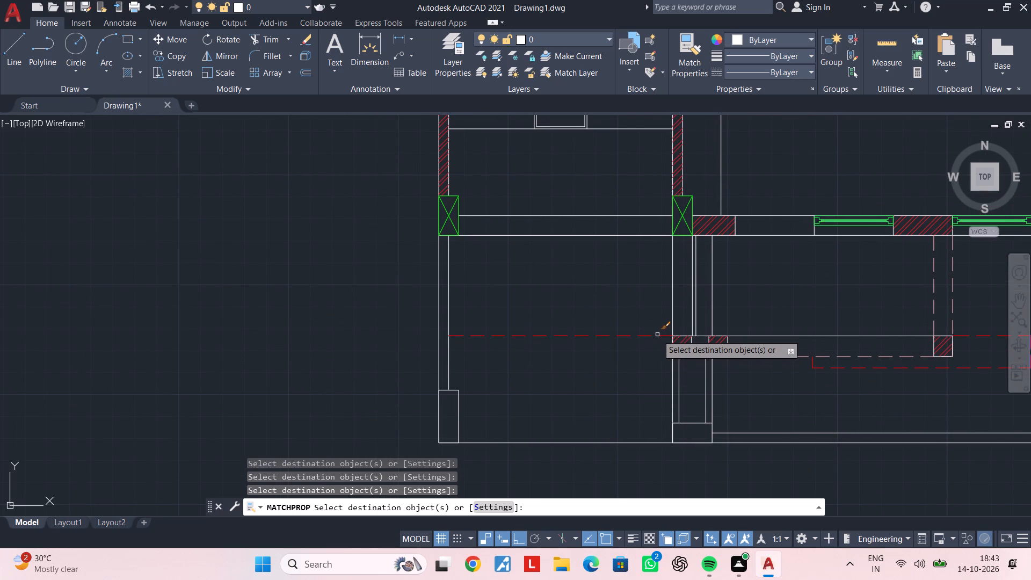
pyautogui.click(657, 335)
# Match the red dashed properties onto both horizontal lines between the two green columns below the staircase.
pyautogui.moveTo(637, 277); pyautogui.dragTo(633, 351, button='middle')
pyautogui.scroll(1, 633, 336)
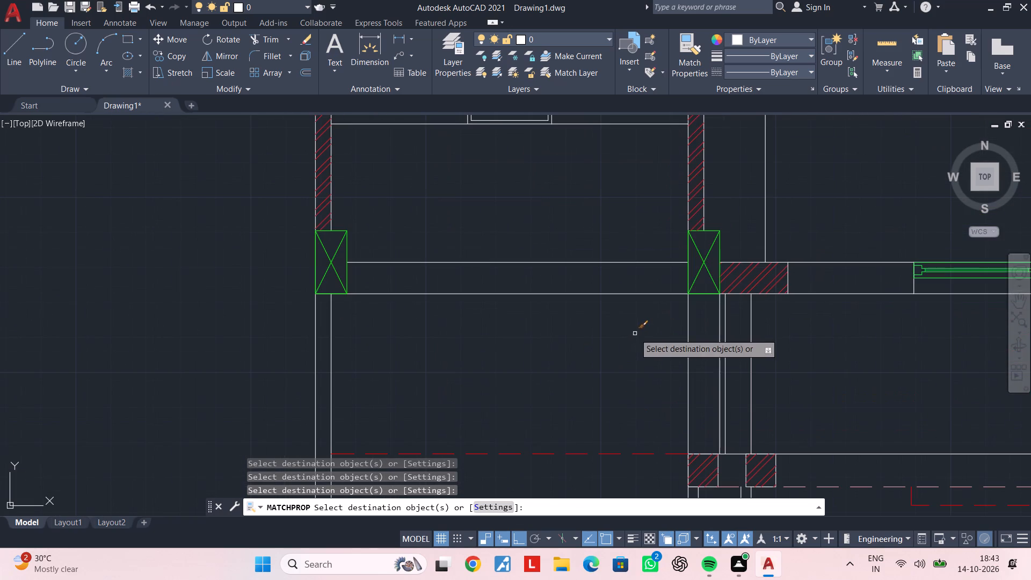
pyautogui.click(635, 333)
pyautogui.click(602, 243)
pyautogui.scroll(-3, 589, 349)
pyautogui.middleClick(542, 353)
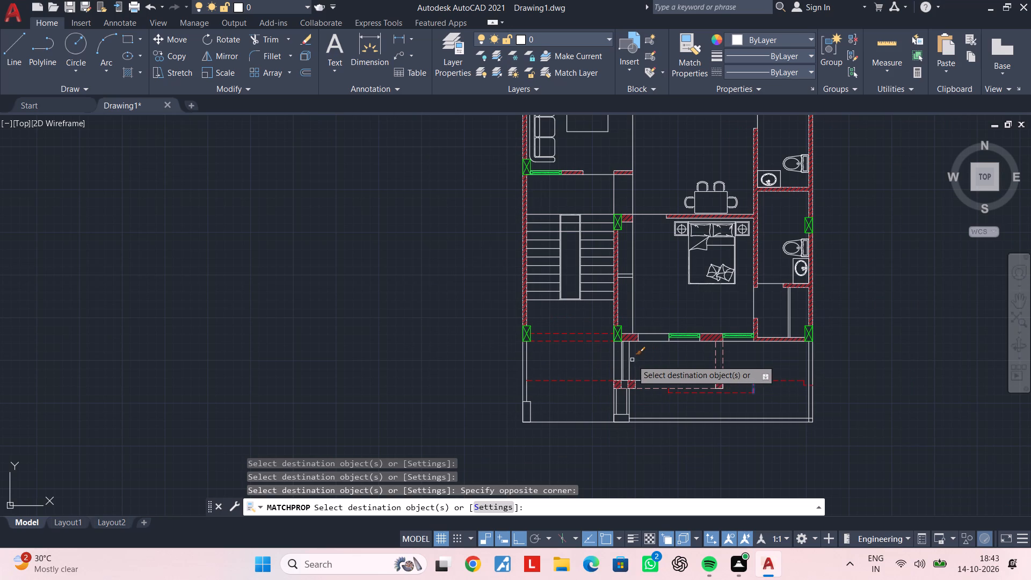
pyautogui.scroll(3, 629, 360)
pyautogui.moveTo(650, 367); pyautogui.dragTo(542, 319, button='middle')
pyautogui.press('Escape')
pyautogui.press('Escape')
pyautogui.press('Escape')
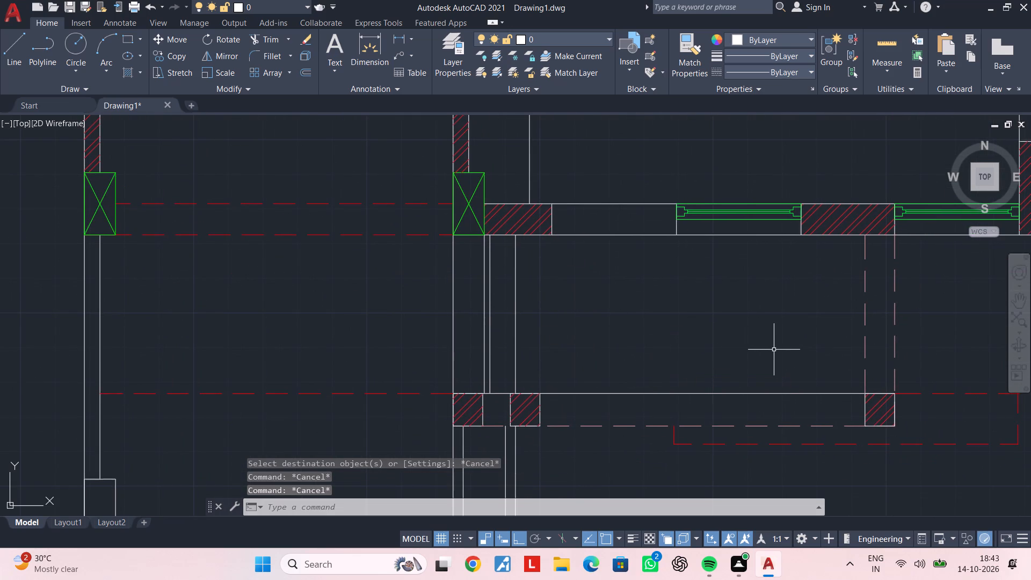
# Match the pink dashed line's properties onto the vertical line running from the middle green column's right edge to the leftmost hatched pillar.
pyautogui.press('m')
pyautogui.press('a')
pyautogui.press('space')
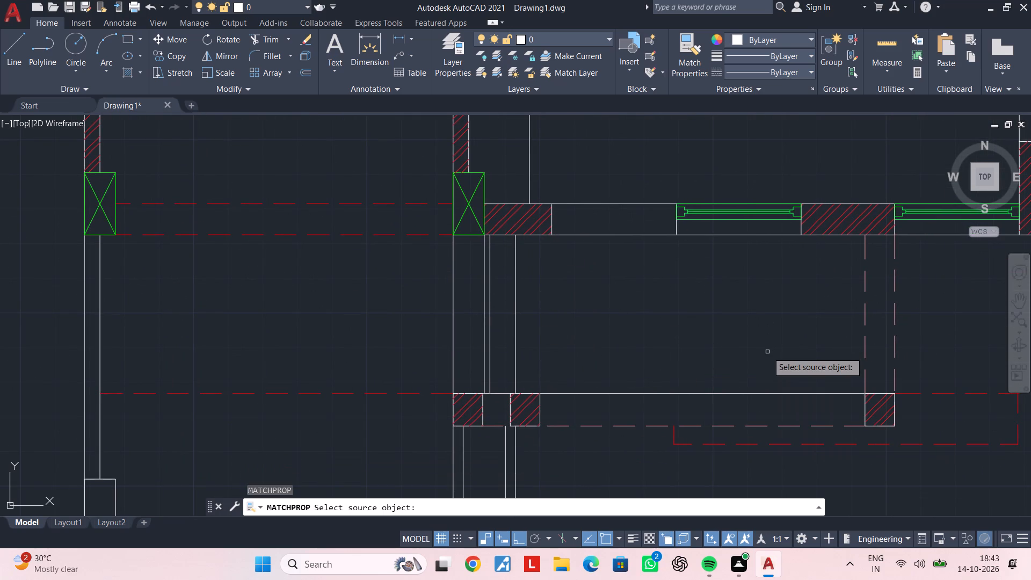
pyautogui.click(867, 350)
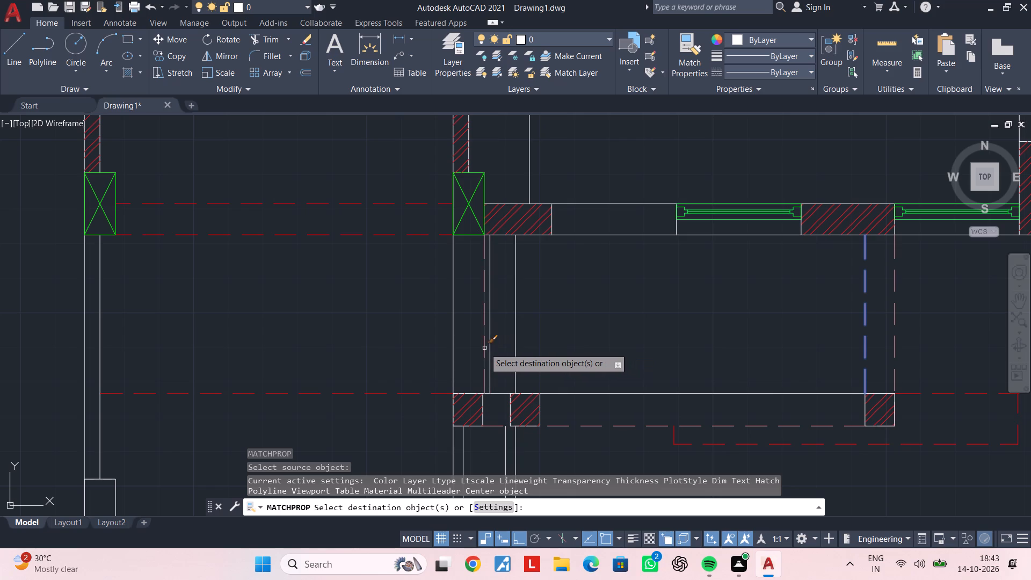
pyautogui.click(484, 348)
pyautogui.press('Escape')
pyautogui.scroll(-1, 637, 352)
pyautogui.moveTo(644, 353); pyautogui.dragTo(518, 344, button='middle')
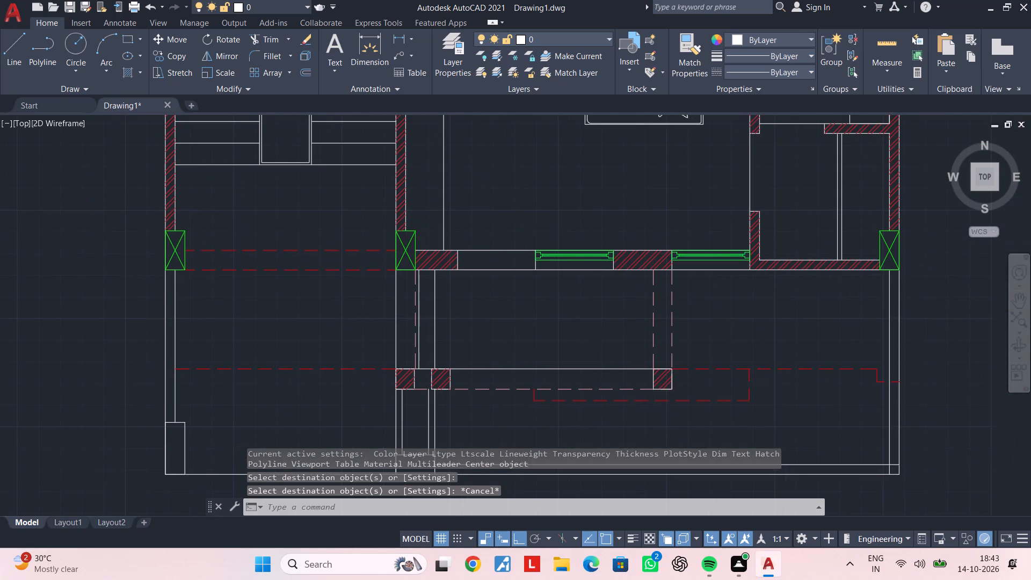
pyautogui.press('Escape')
pyautogui.press('Escape')
pyautogui.press('Escape')
pyautogui.press('Escape')
pyautogui.press('Escape')
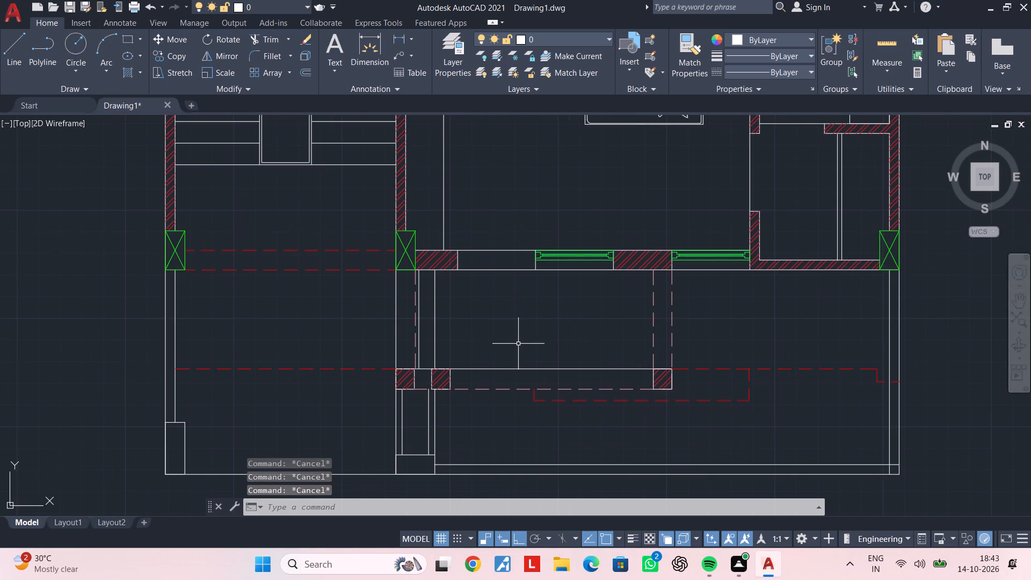
# Colour the upper horizontal line running across the porch pillars light pink (247,171,174).
pyautogui.click(597, 367)
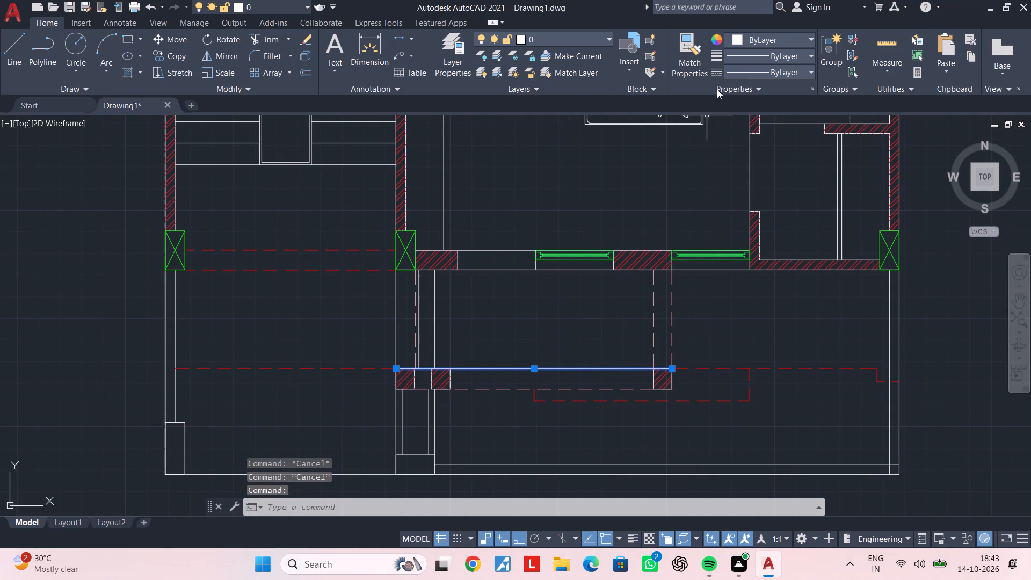
pyautogui.click(760, 40)
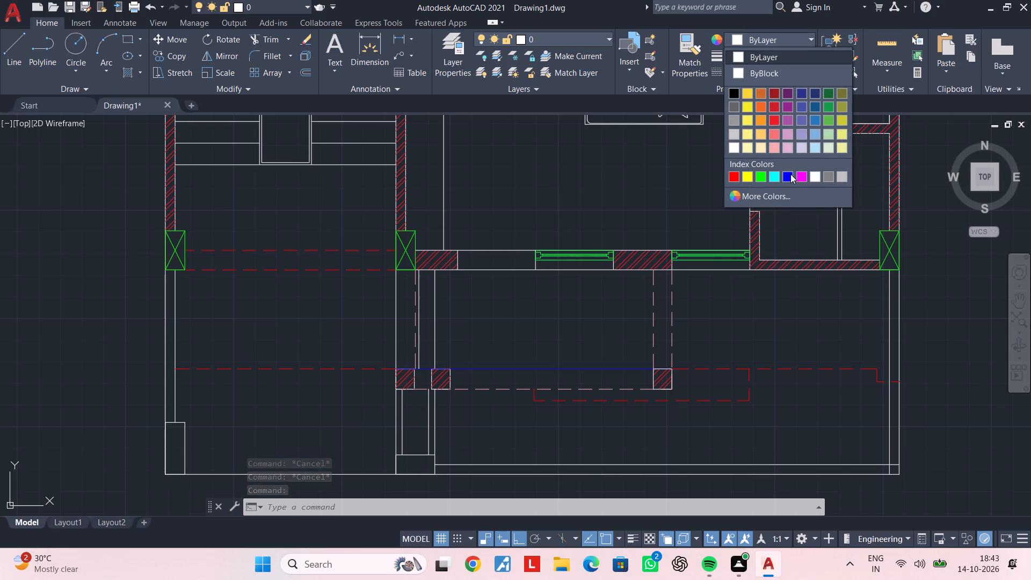
pyautogui.click(773, 144)
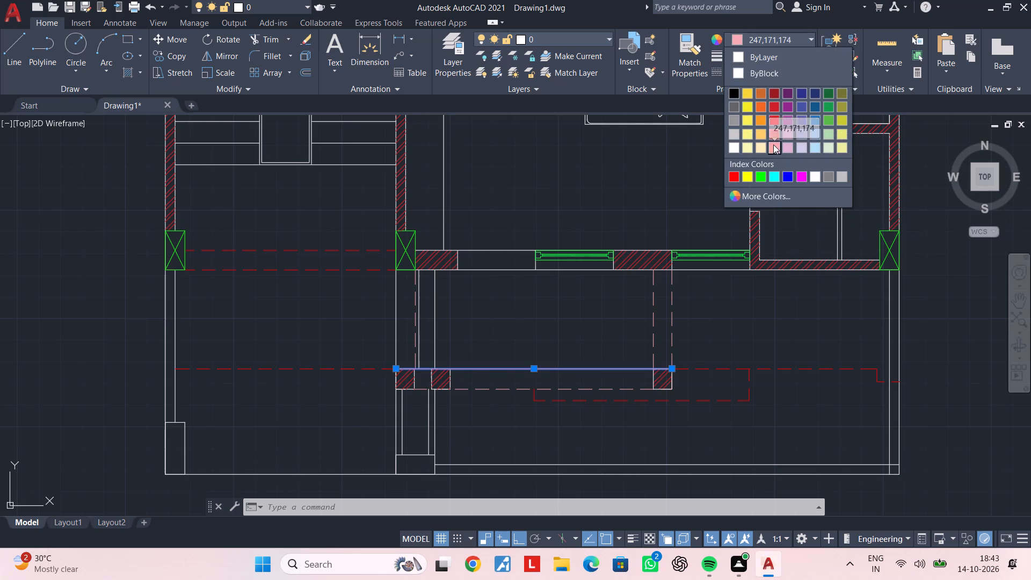
pyautogui.press('Escape')
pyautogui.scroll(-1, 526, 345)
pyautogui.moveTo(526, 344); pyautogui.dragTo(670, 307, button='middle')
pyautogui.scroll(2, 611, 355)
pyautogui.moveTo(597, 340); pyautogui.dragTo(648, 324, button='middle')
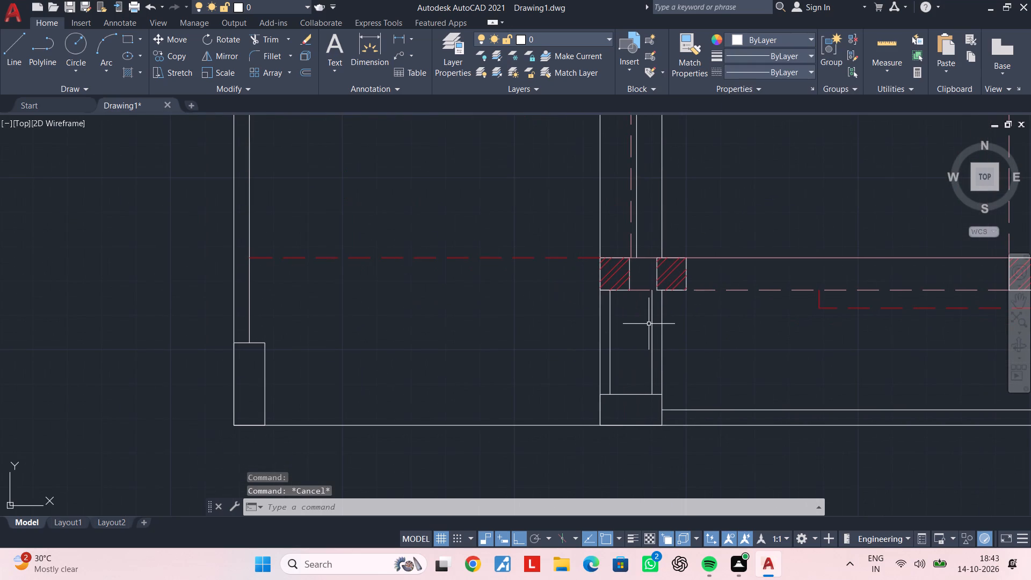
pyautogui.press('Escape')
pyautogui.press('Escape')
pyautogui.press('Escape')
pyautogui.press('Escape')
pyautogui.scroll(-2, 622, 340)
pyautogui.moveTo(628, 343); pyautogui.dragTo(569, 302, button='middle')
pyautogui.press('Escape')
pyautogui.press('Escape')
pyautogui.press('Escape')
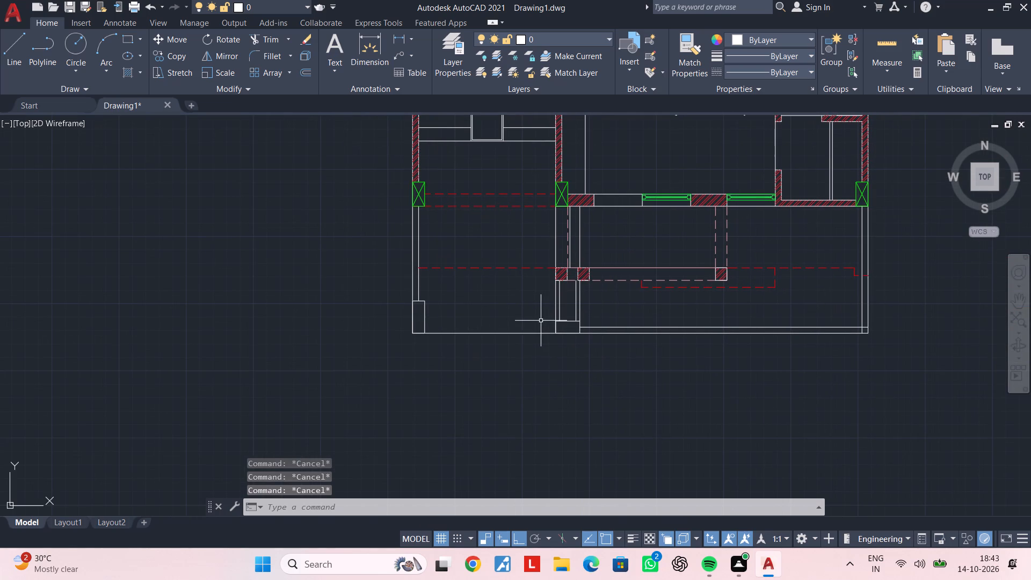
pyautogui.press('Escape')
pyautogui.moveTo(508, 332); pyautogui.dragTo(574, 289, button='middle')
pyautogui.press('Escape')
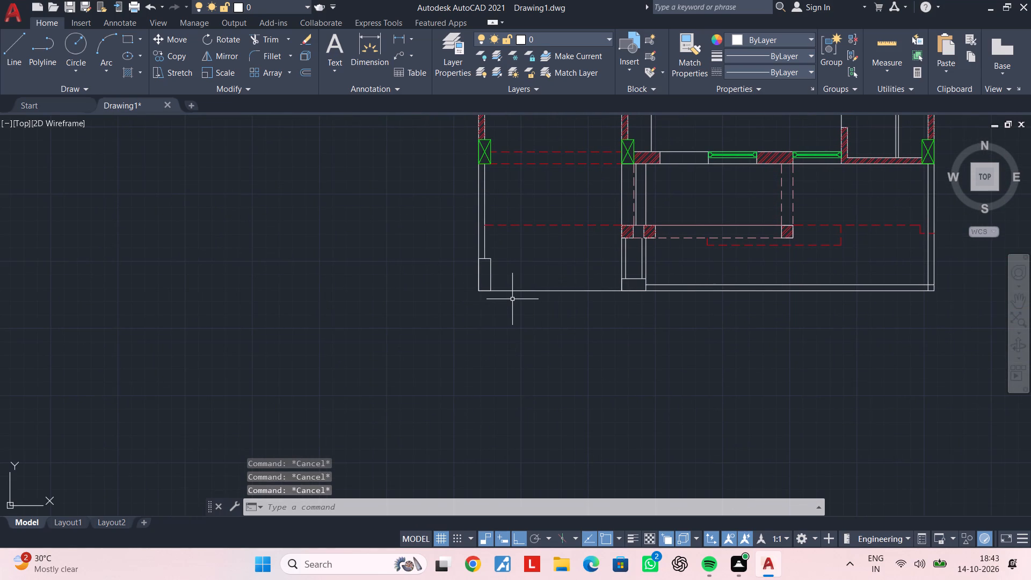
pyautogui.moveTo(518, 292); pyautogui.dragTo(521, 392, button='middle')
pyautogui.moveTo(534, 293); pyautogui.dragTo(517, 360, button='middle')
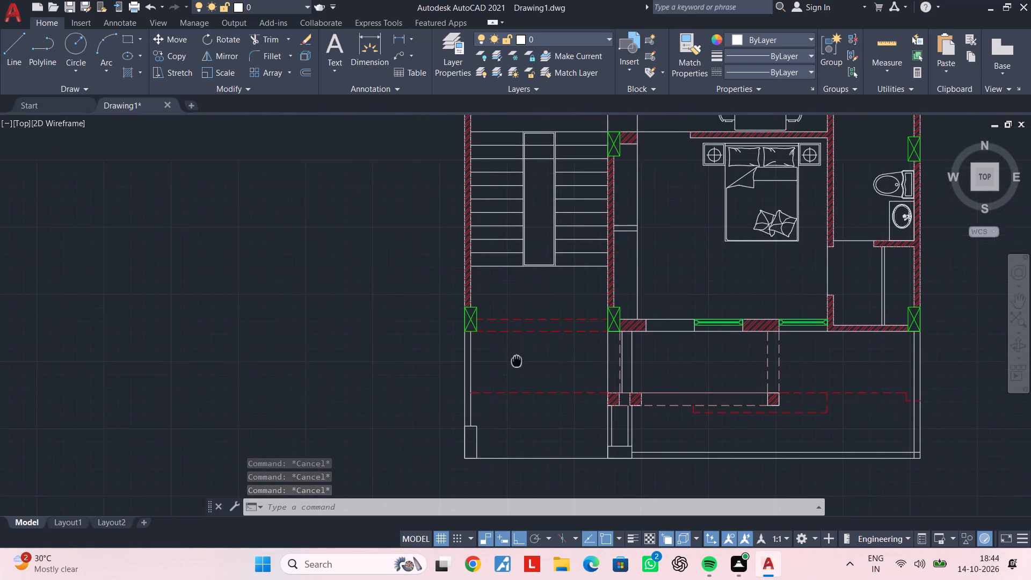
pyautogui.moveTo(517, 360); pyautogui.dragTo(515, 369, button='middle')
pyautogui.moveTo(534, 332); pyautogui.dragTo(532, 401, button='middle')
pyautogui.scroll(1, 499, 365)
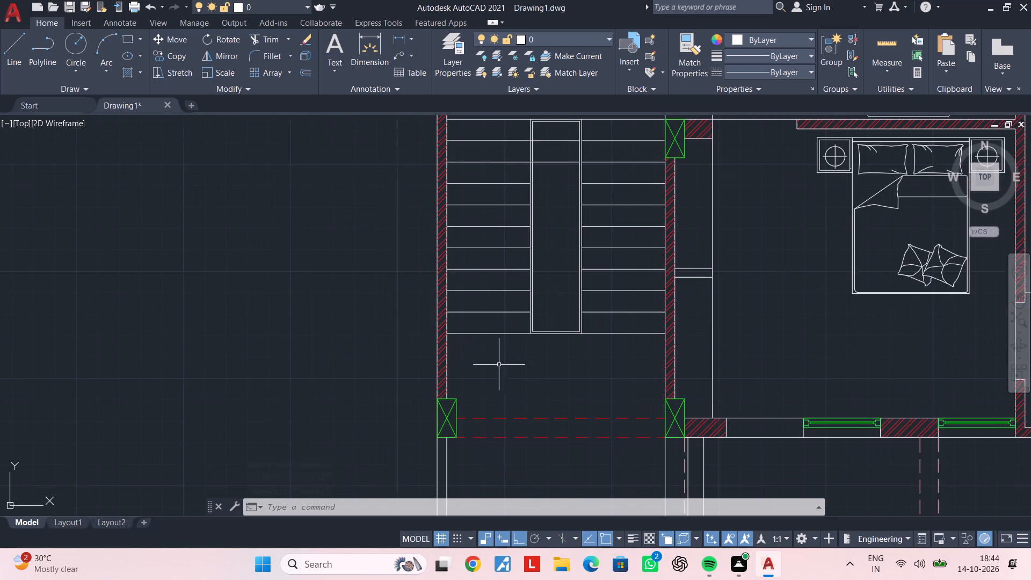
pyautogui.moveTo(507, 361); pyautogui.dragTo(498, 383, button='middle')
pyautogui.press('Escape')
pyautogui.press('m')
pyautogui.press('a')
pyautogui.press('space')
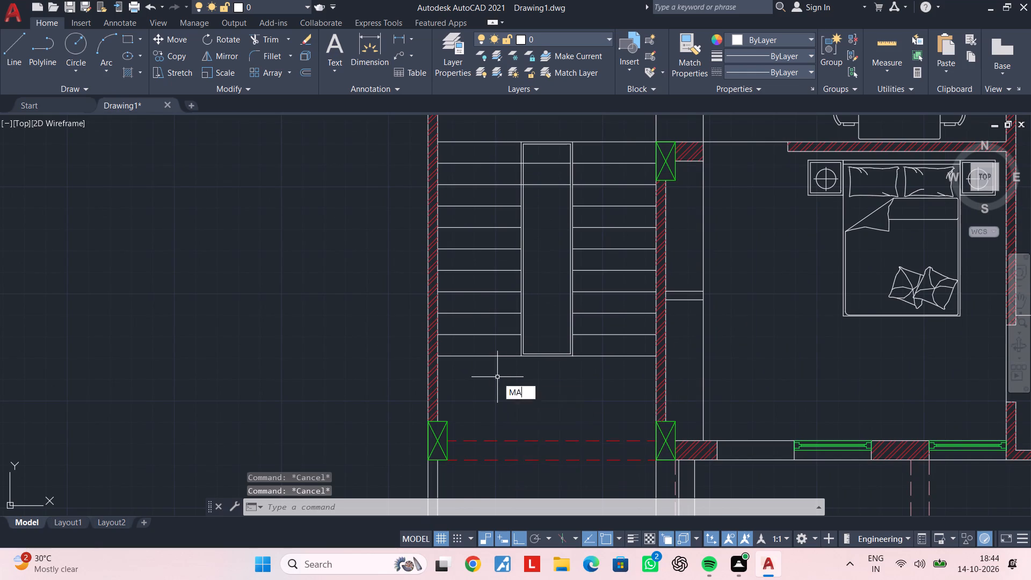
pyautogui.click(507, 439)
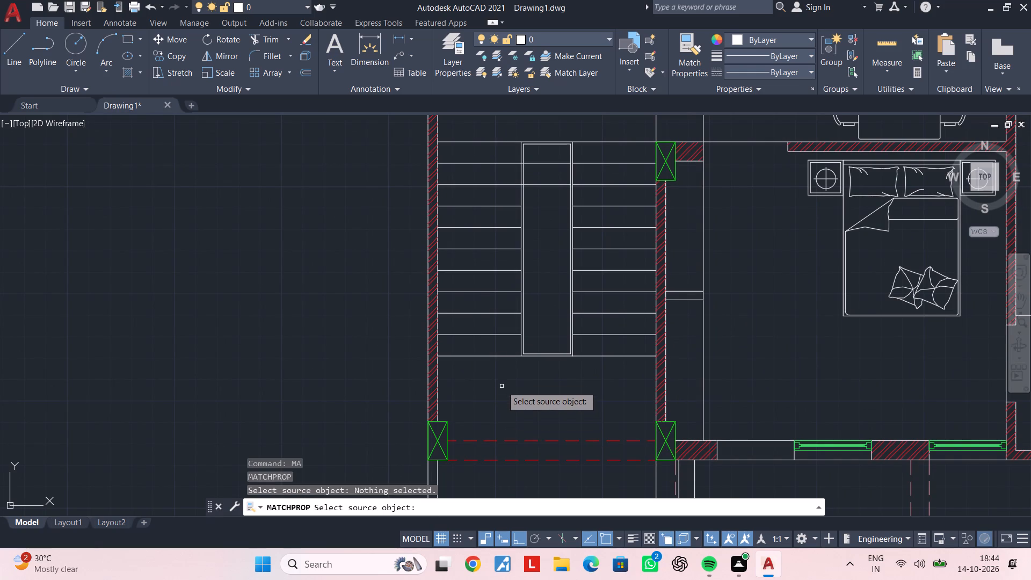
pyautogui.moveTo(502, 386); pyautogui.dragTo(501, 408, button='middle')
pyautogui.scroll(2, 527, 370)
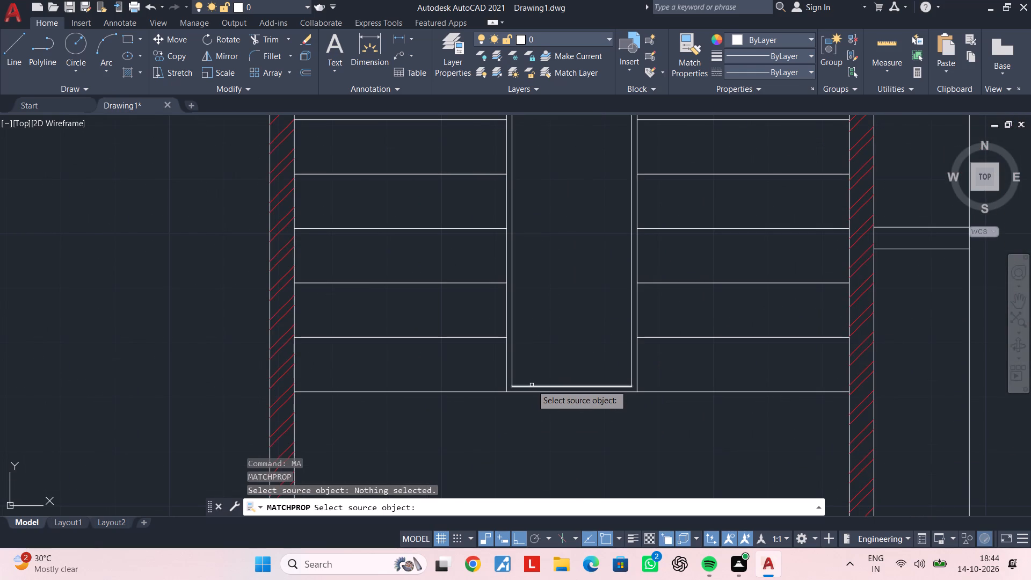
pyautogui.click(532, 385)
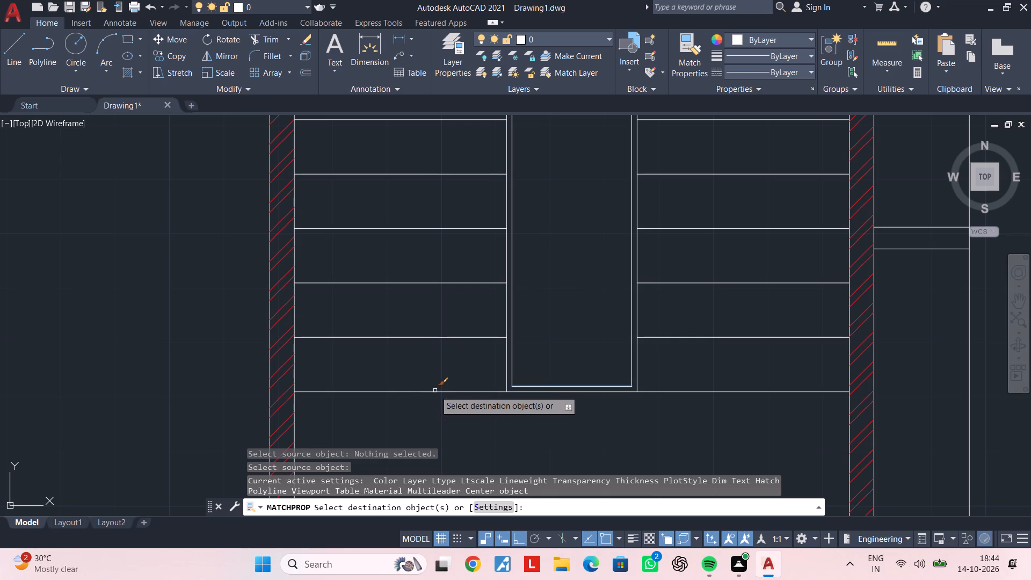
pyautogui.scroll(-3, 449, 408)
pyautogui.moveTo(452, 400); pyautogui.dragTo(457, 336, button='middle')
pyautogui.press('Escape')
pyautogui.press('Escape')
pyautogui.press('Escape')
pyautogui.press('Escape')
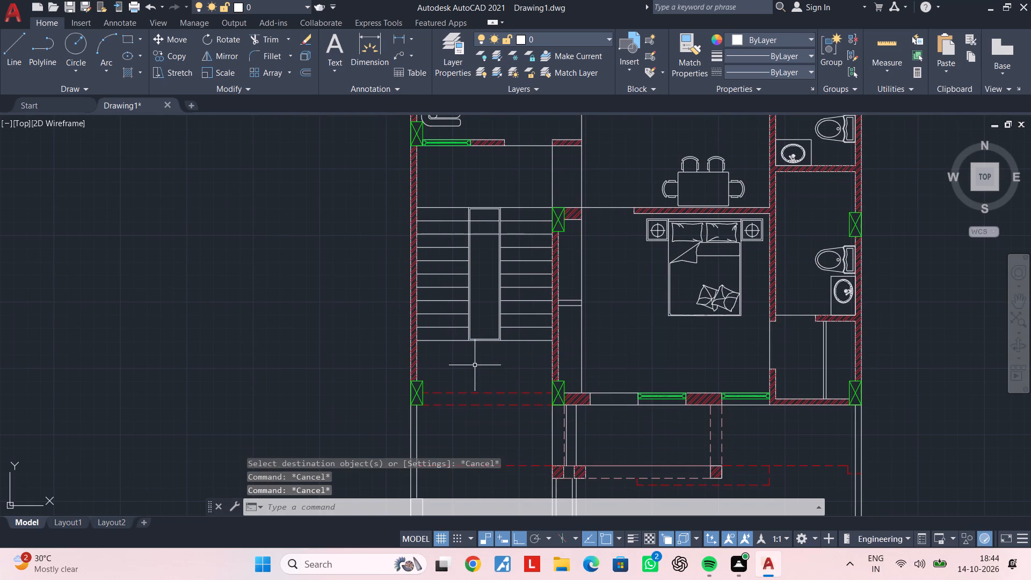
# Match the red dashed beam line's properties onto the stairwell's inner bottom line, the left flight's lowest line and the well's two left vertical lines.
pyautogui.press('m')
pyautogui.write('a')
pyautogui.press('space')
pyautogui.click(473, 393)
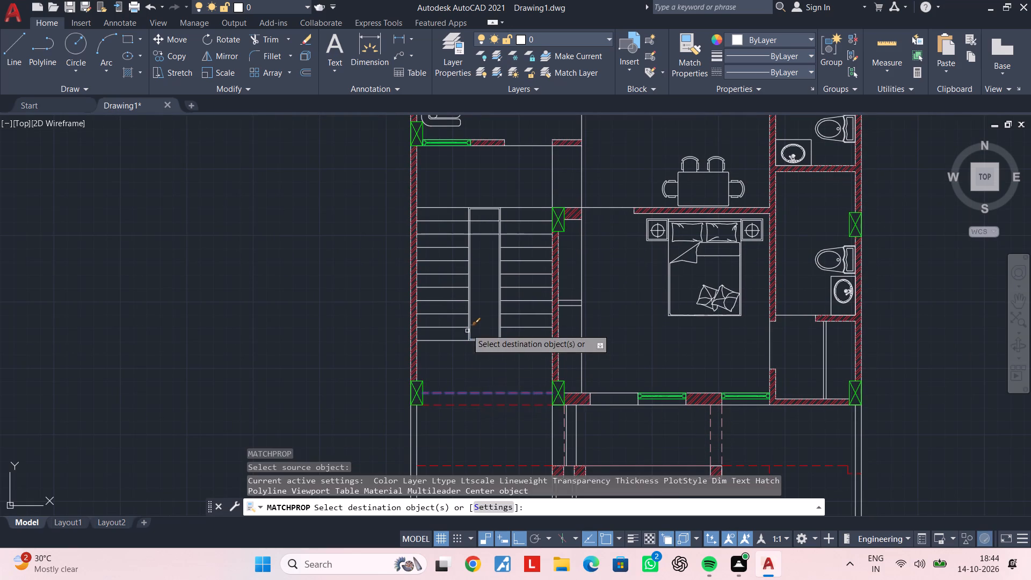
pyautogui.scroll(2, 467, 322)
pyautogui.click(498, 367)
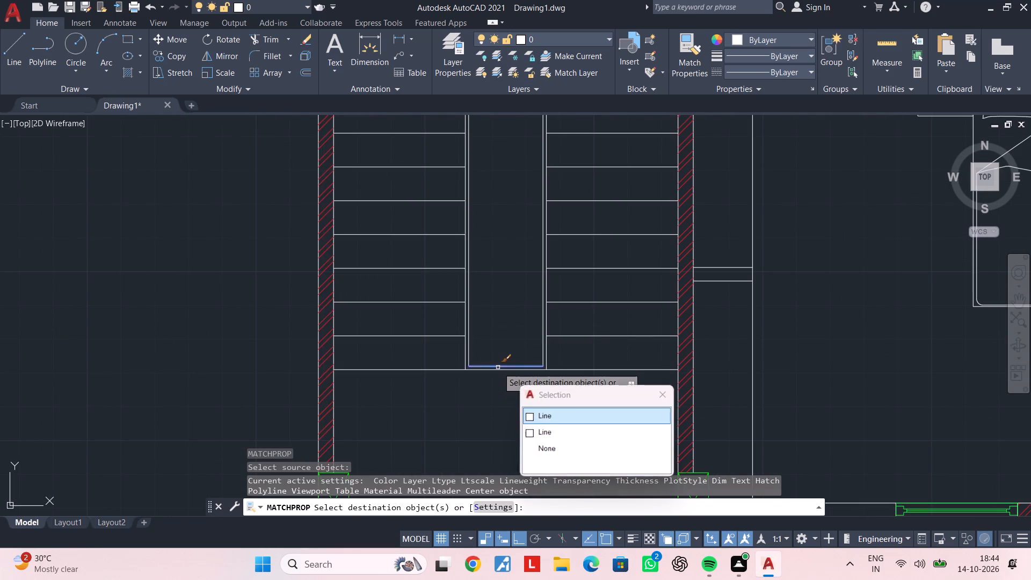
pyautogui.click(448, 369)
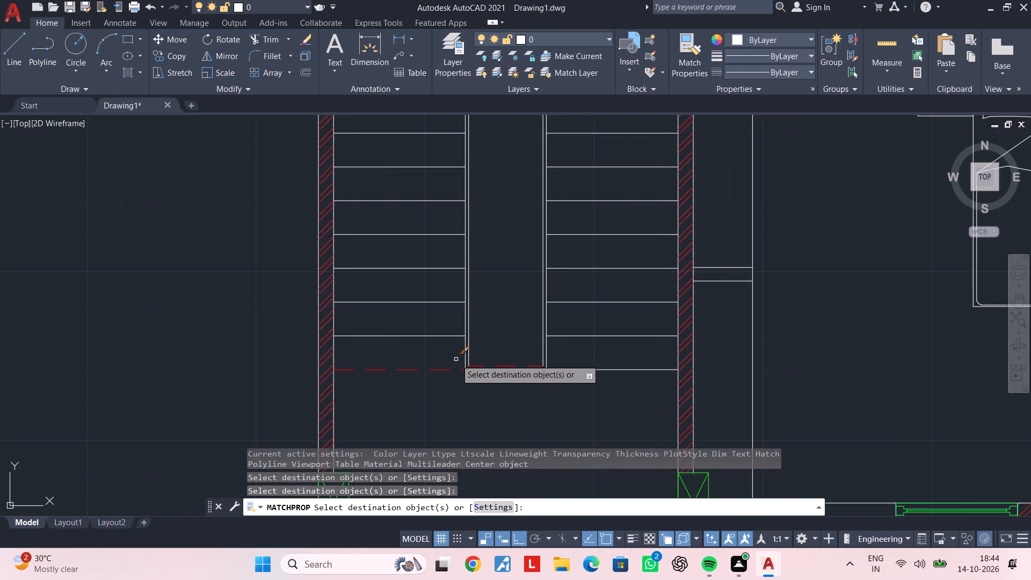
pyautogui.scroll(2, 456, 359)
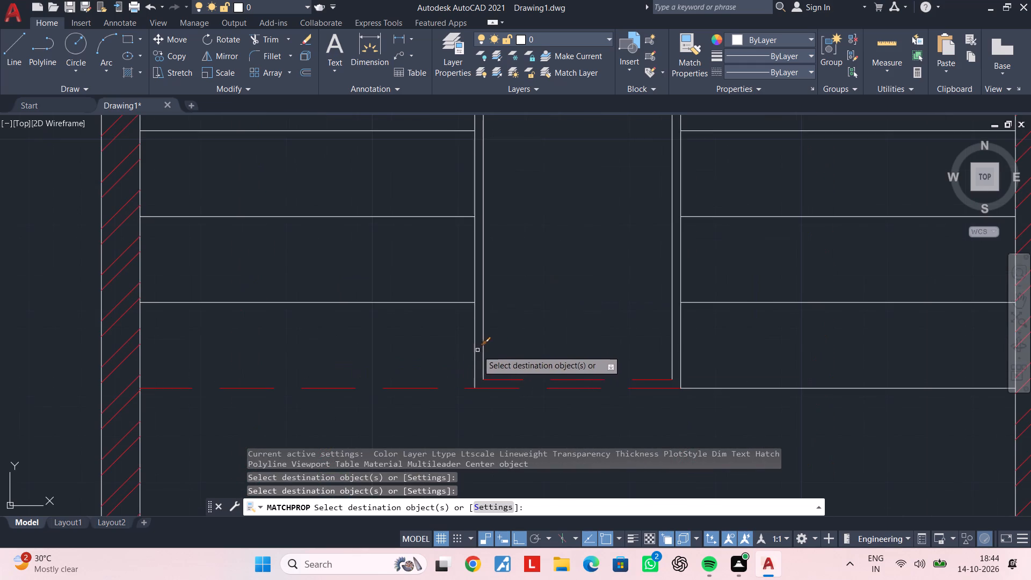
pyautogui.click(490, 342)
pyautogui.click(439, 354)
# Match the same red dashed properties onto the left flight's seven tread lines above its lowest line, leaving out the upper treads.
pyautogui.moveTo(438, 345); pyautogui.dragTo(446, 397, button='middle')
pyautogui.scroll(-1, 446, 396)
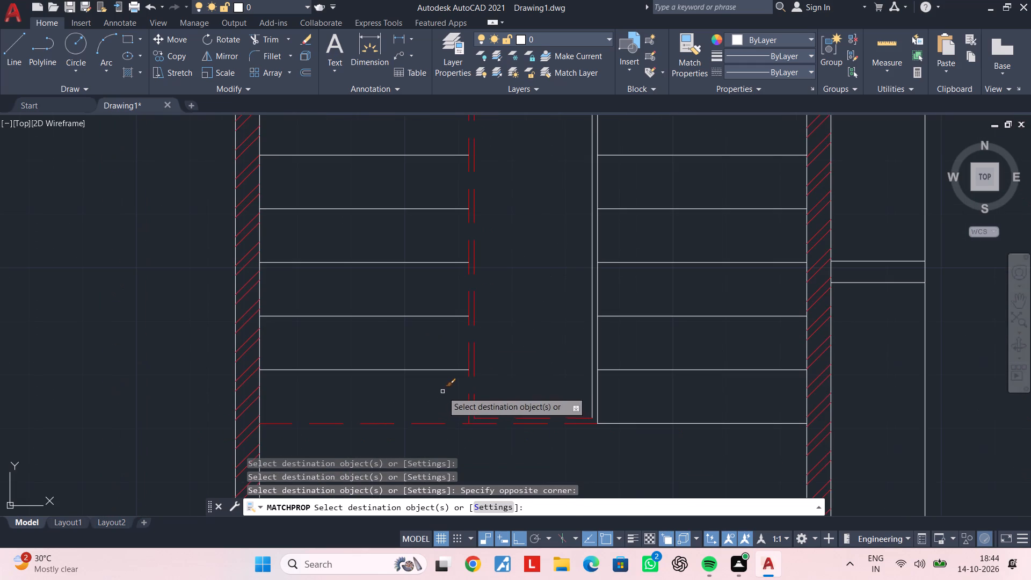
pyautogui.click(435, 392)
pyautogui.moveTo(438, 308); pyautogui.dragTo(445, 398, button='middle')
pyautogui.scroll(-2, 415, 332)
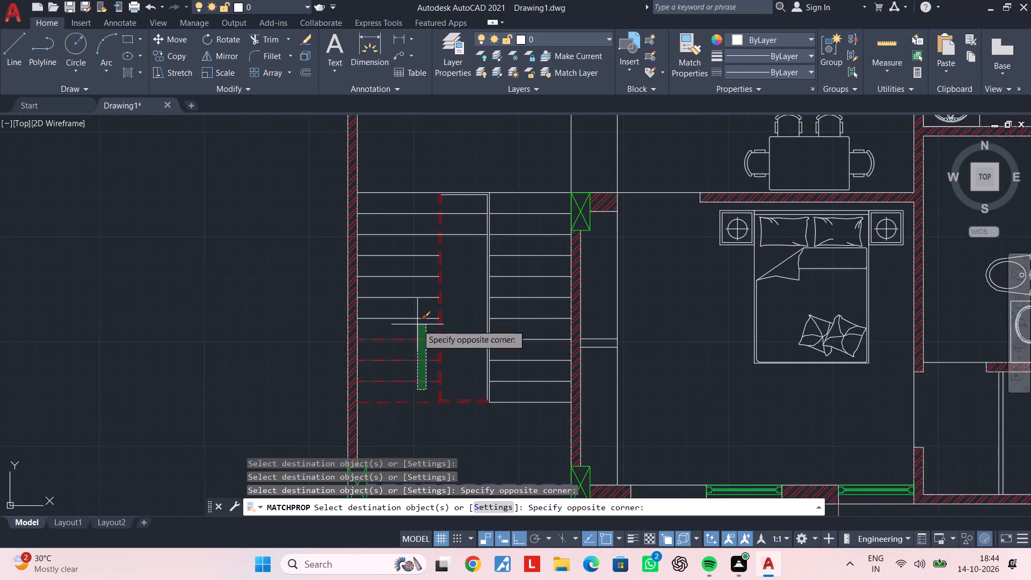
pyautogui.moveTo(417, 324); pyautogui.dragTo(419, 392, button='middle')
pyautogui.scroll(1, 420, 307)
pyautogui.click(411, 316)
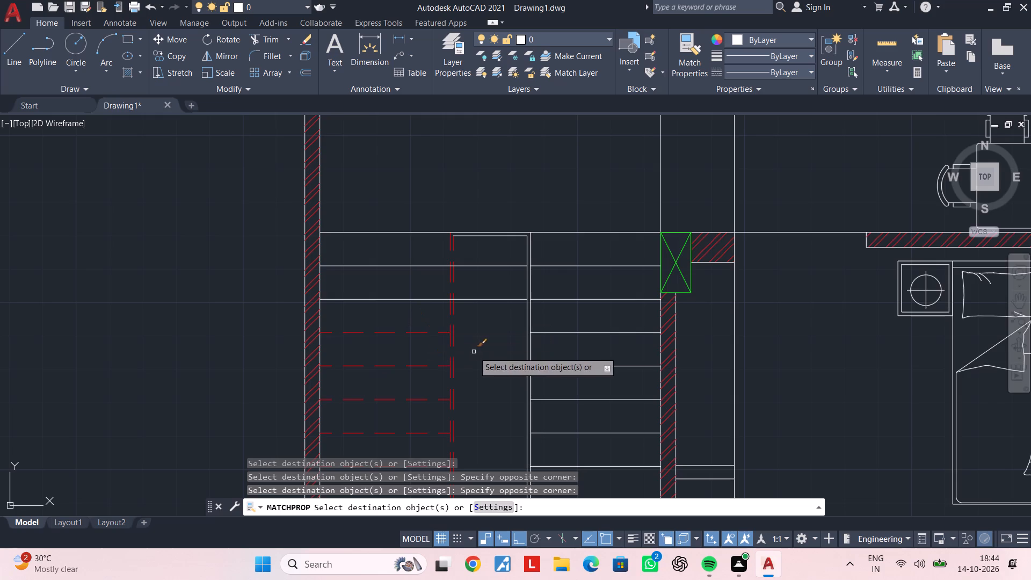
# Match the same red dashed properties onto the inner top line of the stairwell and finish matching.
pyautogui.moveTo(475, 352); pyautogui.dragTo(457, 293, button='middle')
pyautogui.moveTo(464, 285); pyautogui.dragTo(458, 371, button='middle')
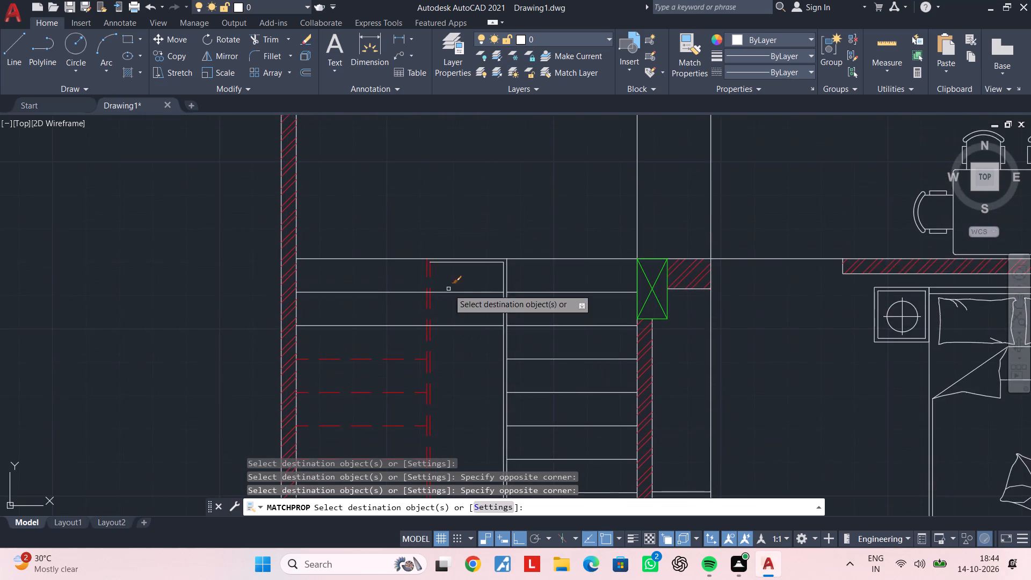
pyautogui.scroll(1, 451, 276)
pyautogui.click(452, 253)
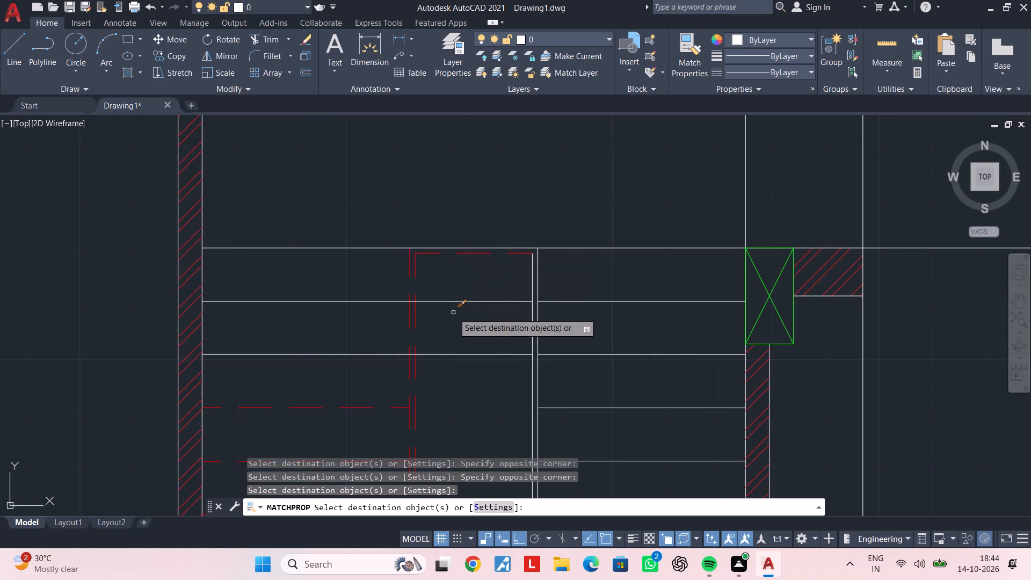
pyautogui.press('Escape')
pyautogui.press('Escape')
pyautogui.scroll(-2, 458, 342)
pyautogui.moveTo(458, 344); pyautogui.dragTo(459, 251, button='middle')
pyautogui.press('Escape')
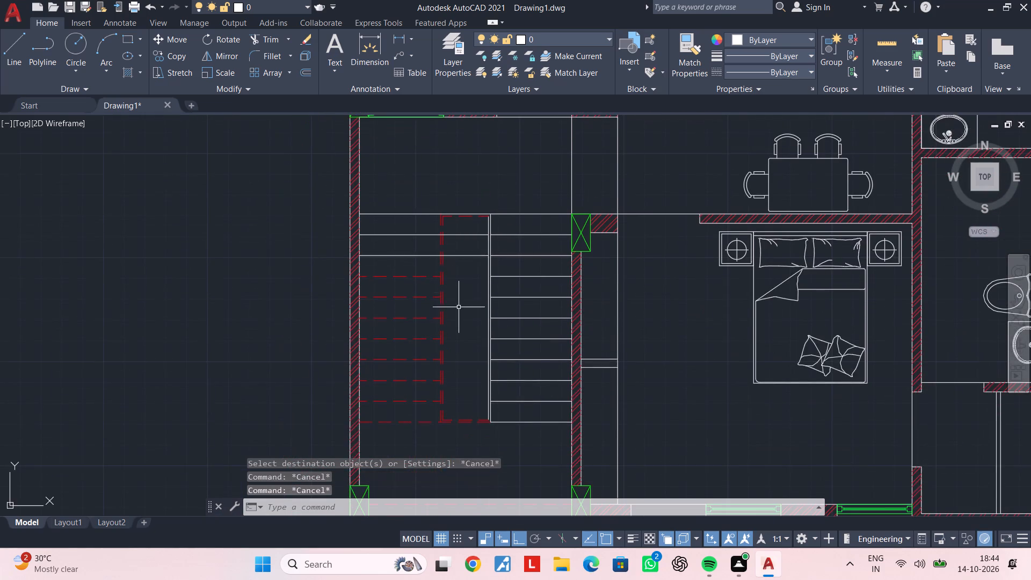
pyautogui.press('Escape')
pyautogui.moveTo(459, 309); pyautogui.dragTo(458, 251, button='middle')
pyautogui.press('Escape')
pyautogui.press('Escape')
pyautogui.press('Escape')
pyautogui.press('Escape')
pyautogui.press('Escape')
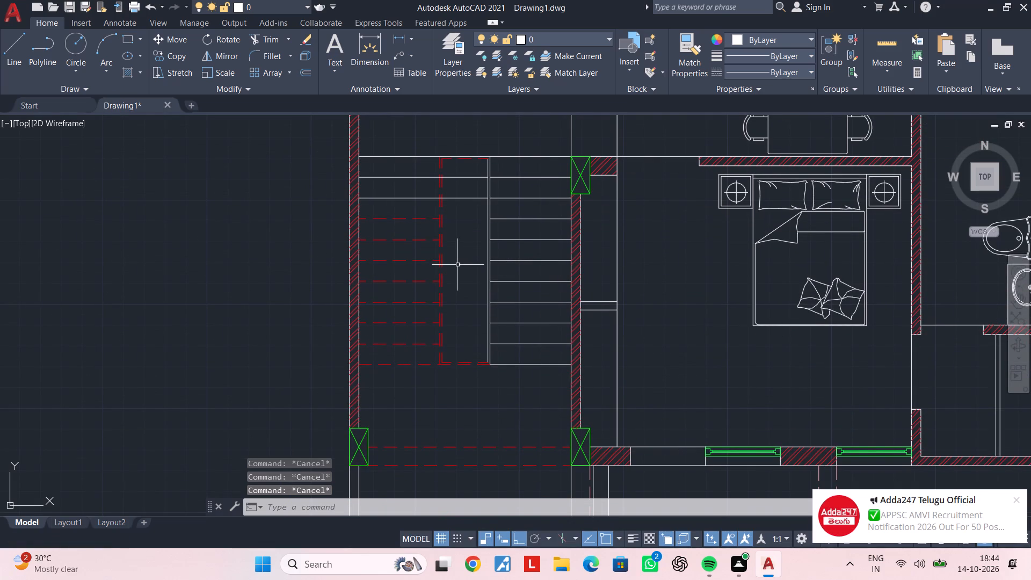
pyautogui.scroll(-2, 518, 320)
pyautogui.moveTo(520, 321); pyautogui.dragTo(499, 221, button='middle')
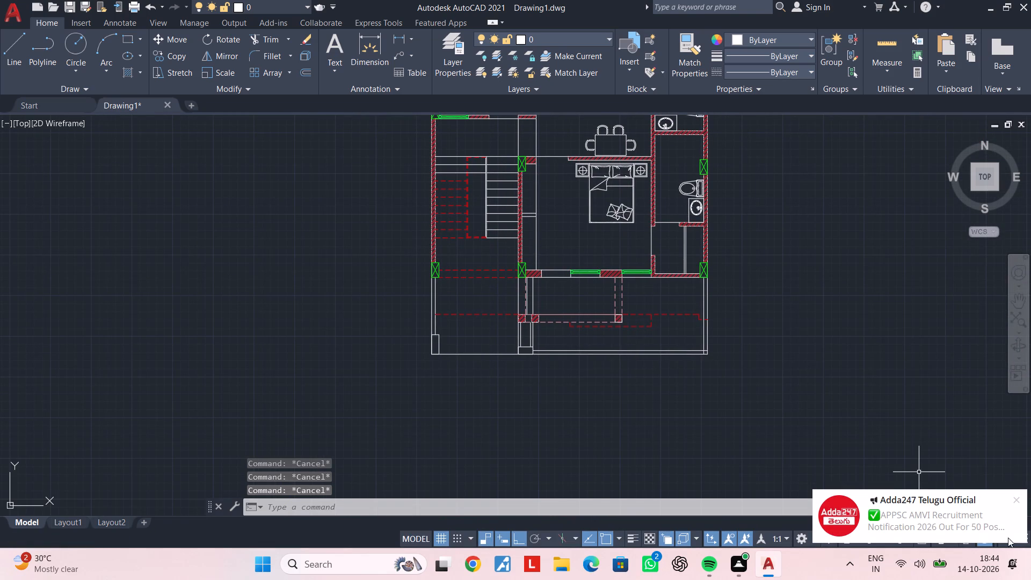
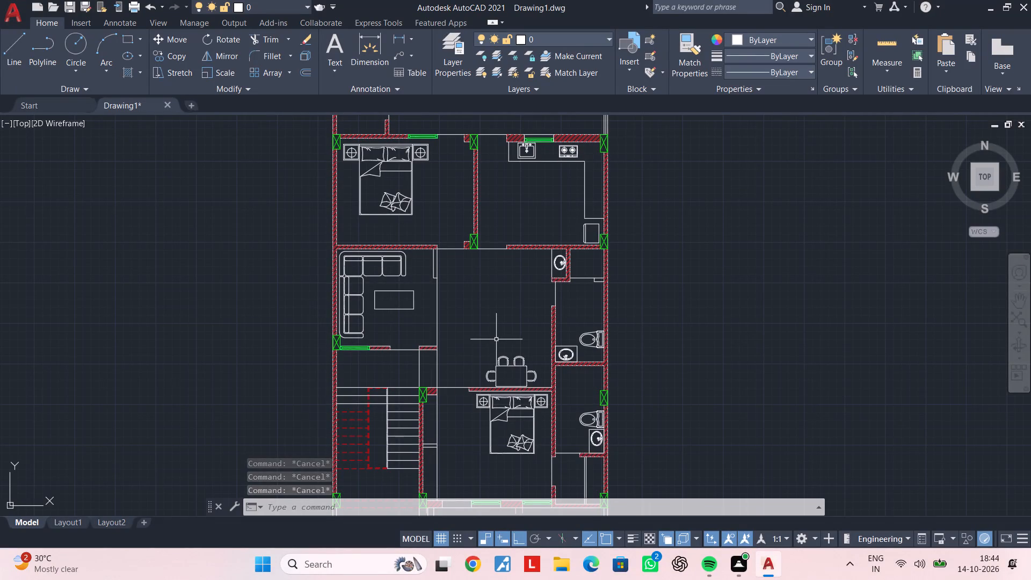
# Match the red dashed stair line's properties onto the two opening lines below the upper bedroom and the kitchen.
pyautogui.write('ma')
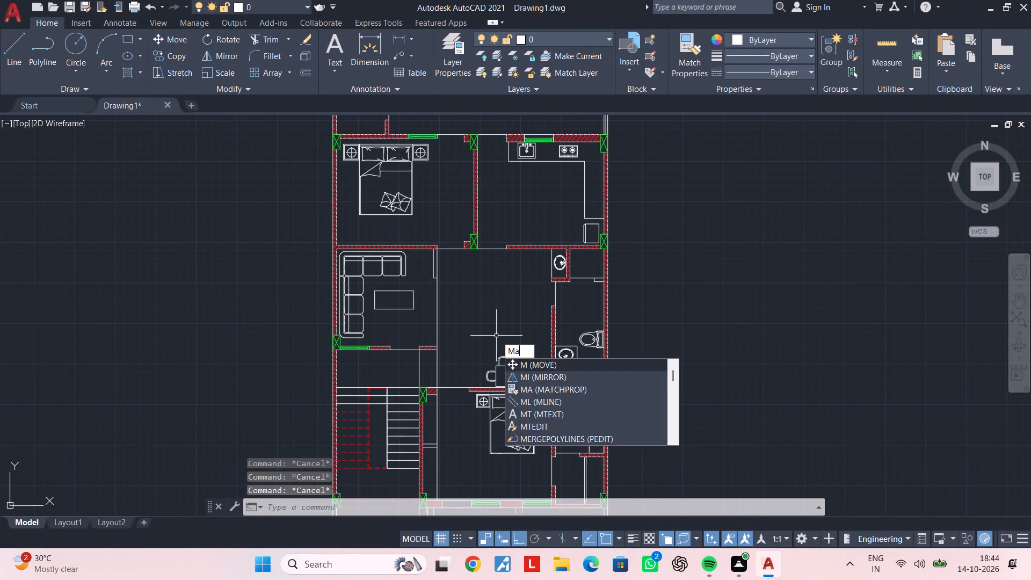
pyautogui.press('space')
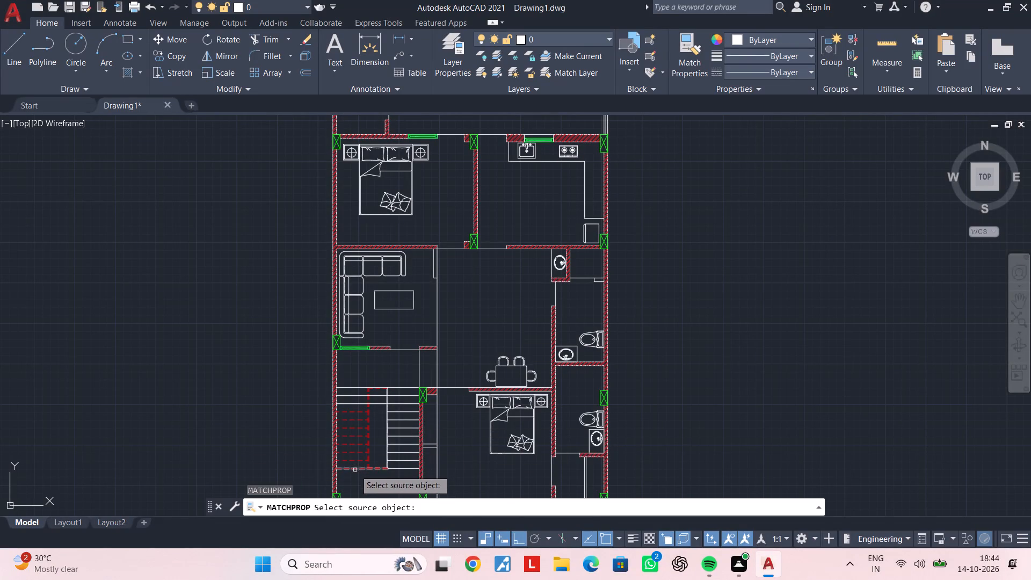
pyautogui.click(355, 470)
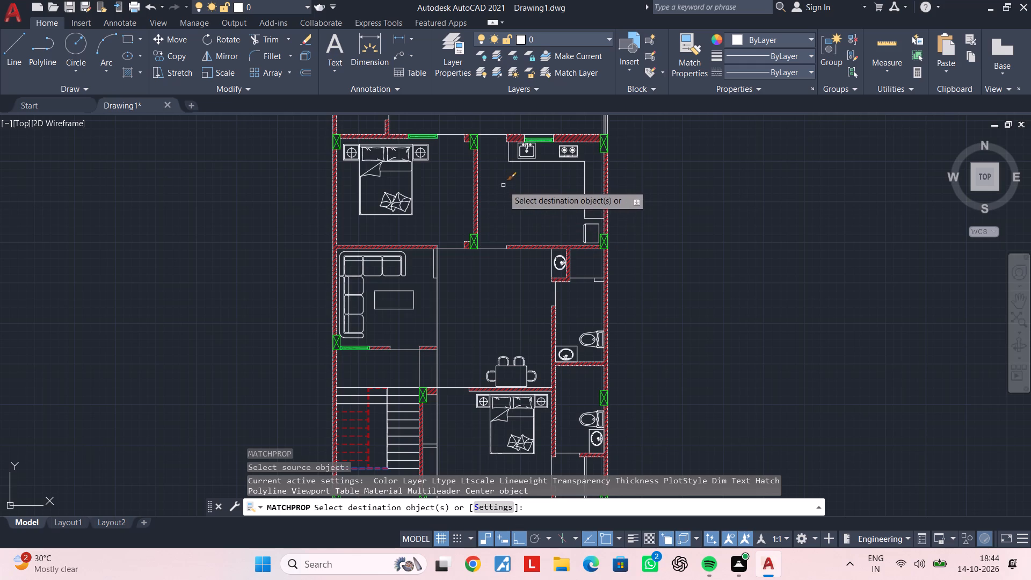
pyautogui.scroll(3, 462, 264)
pyautogui.click(450, 254)
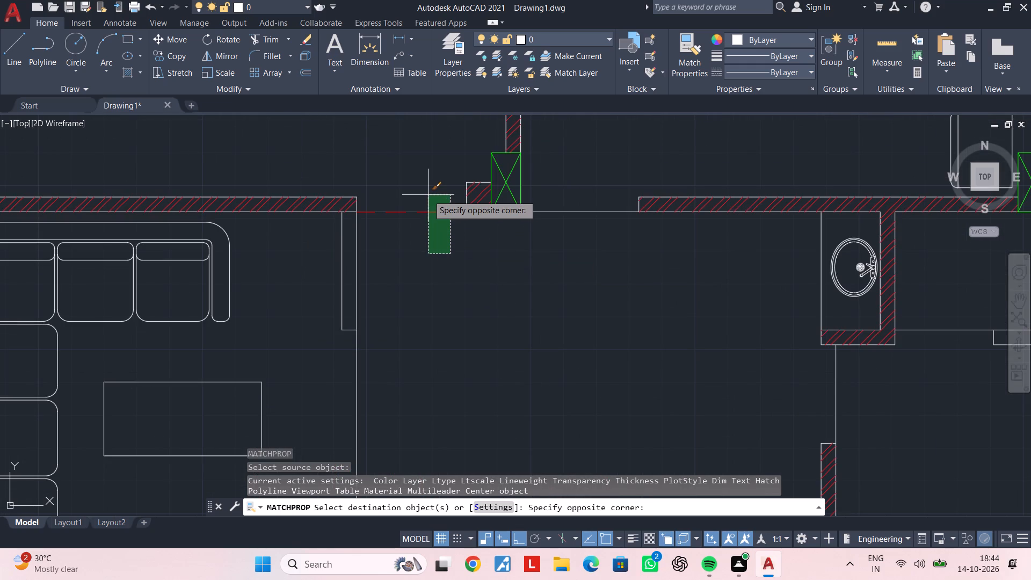
pyautogui.click(428, 195)
pyautogui.click(561, 258)
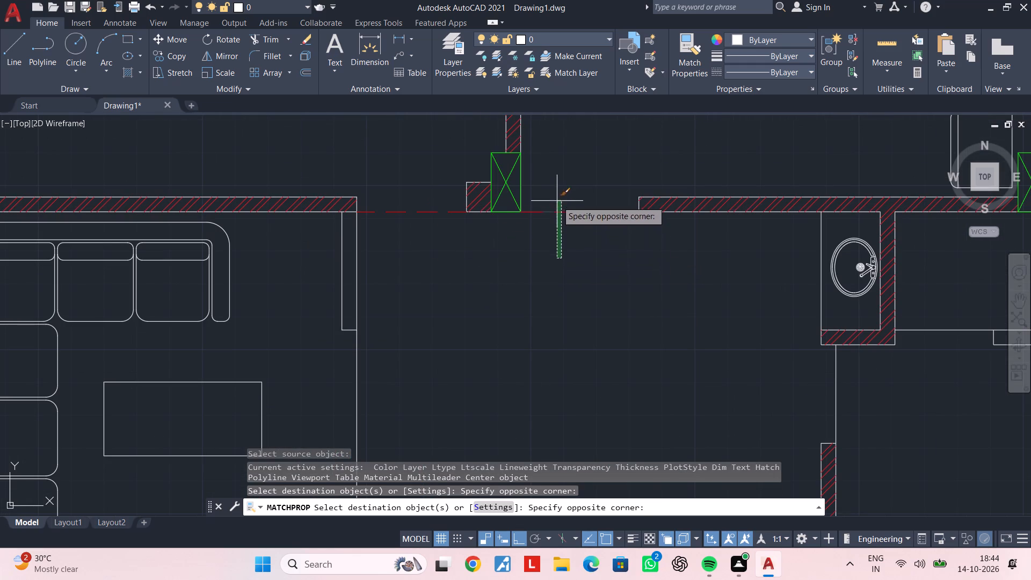
pyautogui.click(557, 201)
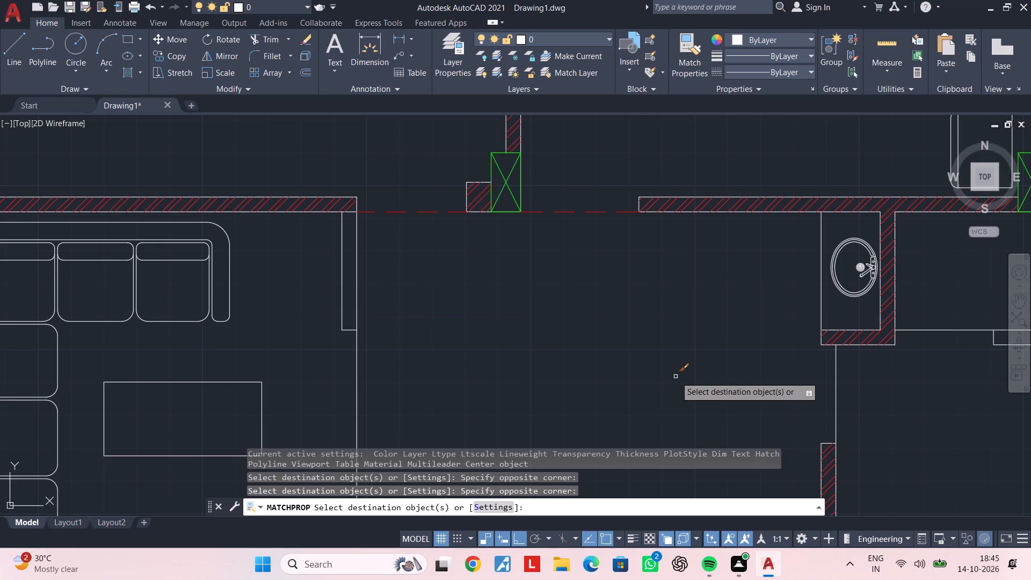
pyautogui.scroll(-1, 647, 404)
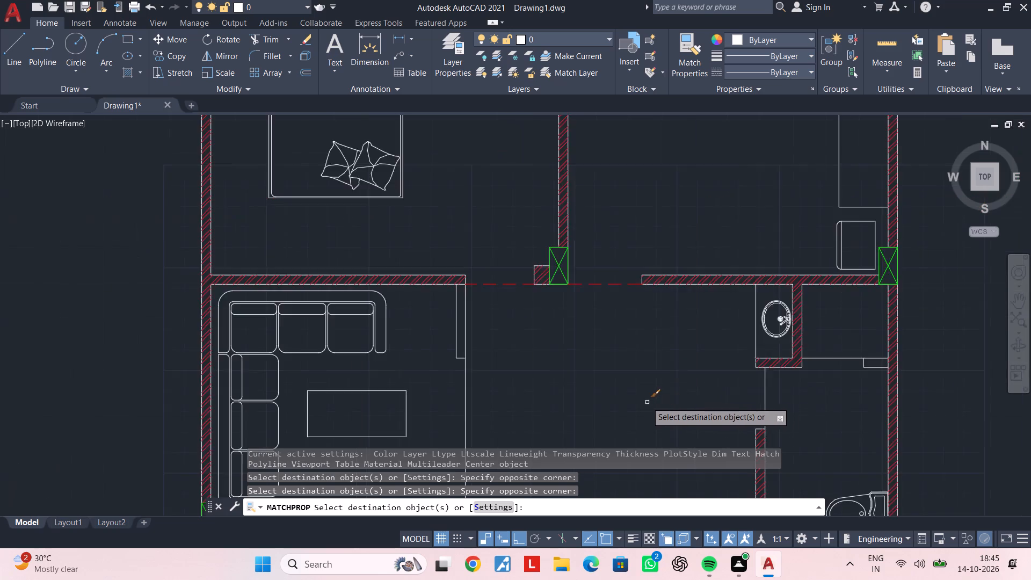
# Apply the same red dashed properties to the lower bedroom's door opening line and the inner opening line in its front wall.
pyautogui.moveTo(647, 397); pyautogui.dragTo(677, 146, button='middle')
pyautogui.scroll(1, 554, 401)
pyautogui.moveTo(549, 401); pyautogui.dragTo(548, 396)
pyautogui.click(536, 330)
pyautogui.scroll(-2, 552, 365)
pyautogui.moveTo(559, 349); pyautogui.dragTo(584, 224, button='middle')
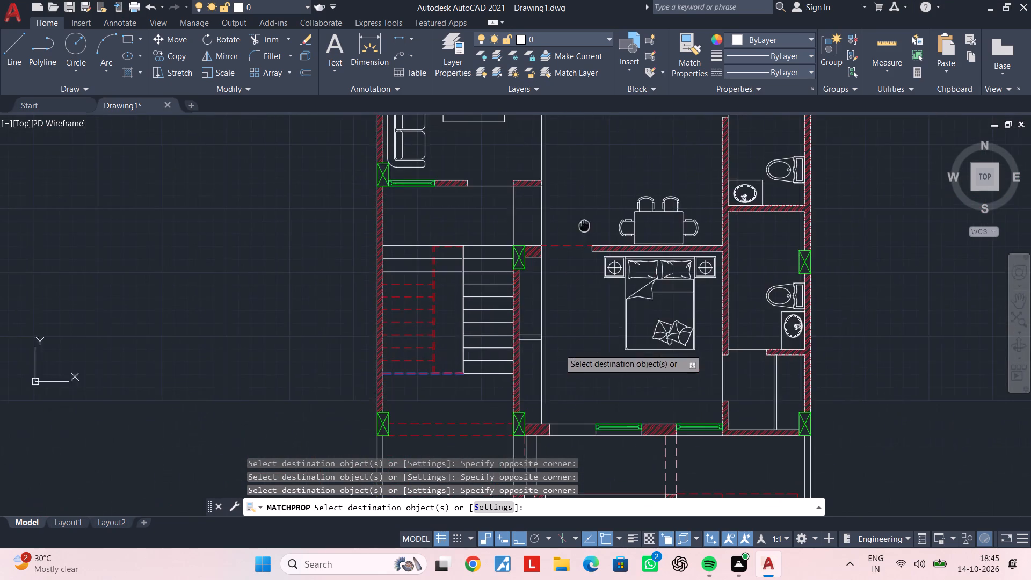
pyautogui.moveTo(606, 391); pyautogui.dragTo(607, 274, button='middle')
pyautogui.scroll(1, 579, 322)
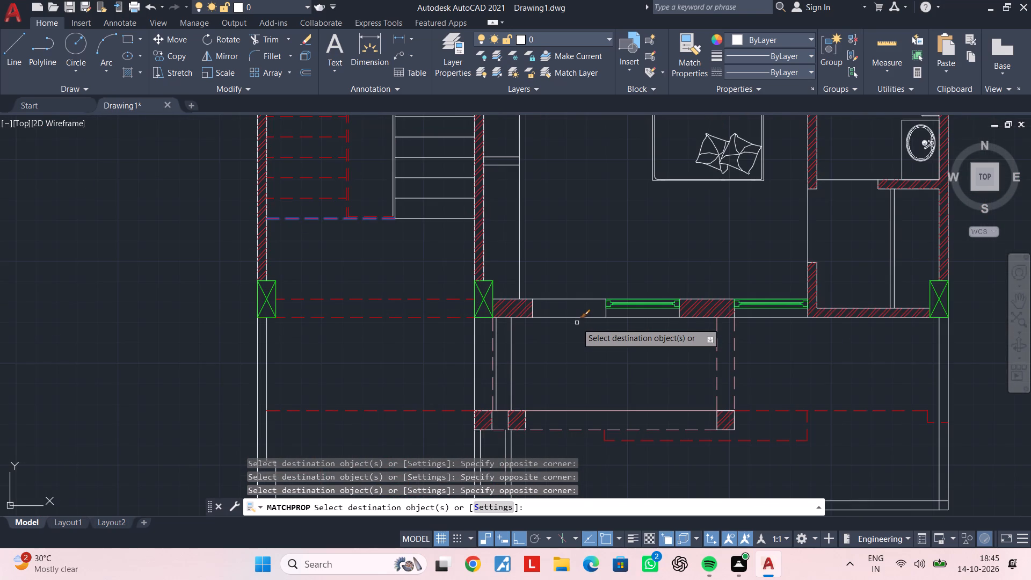
pyautogui.scroll(3, 576, 314)
pyautogui.moveTo(575, 301); pyautogui.dragTo(574, 294)
pyautogui.click(546, 198)
pyautogui.scroll(-3, 553, 229)
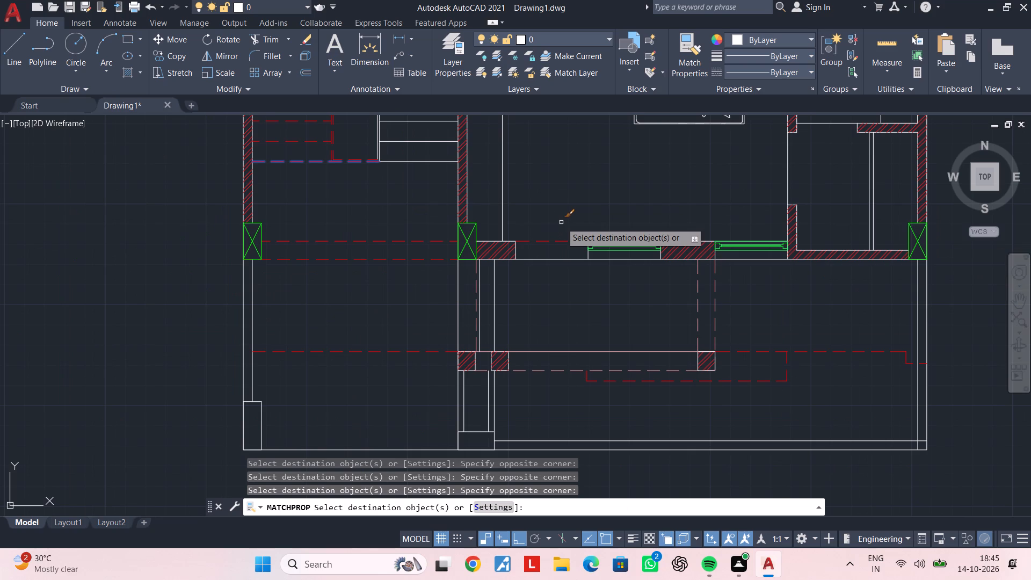
# Apply the red dashed properties to the two vertical line segments separating the living room and passage from the dining area.
pyautogui.moveTo(561, 222); pyautogui.dragTo(557, 287, button='middle')
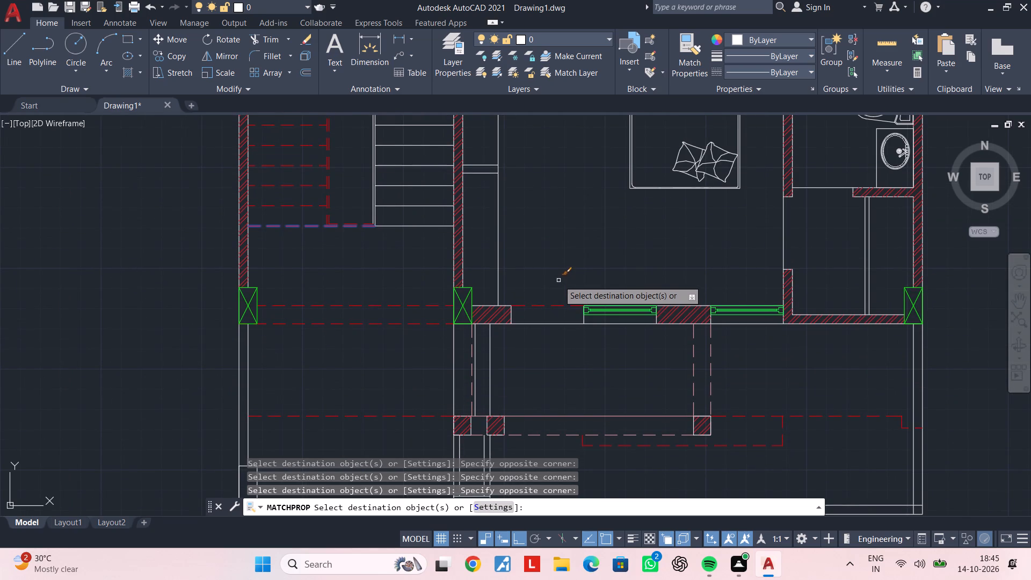
pyautogui.moveTo(558, 270); pyautogui.dragTo(554, 417, button='middle')
pyautogui.scroll(-1, 542, 332)
pyautogui.moveTo(542, 335); pyautogui.dragTo(542, 414, button='middle')
pyautogui.scroll(2, 534, 273)
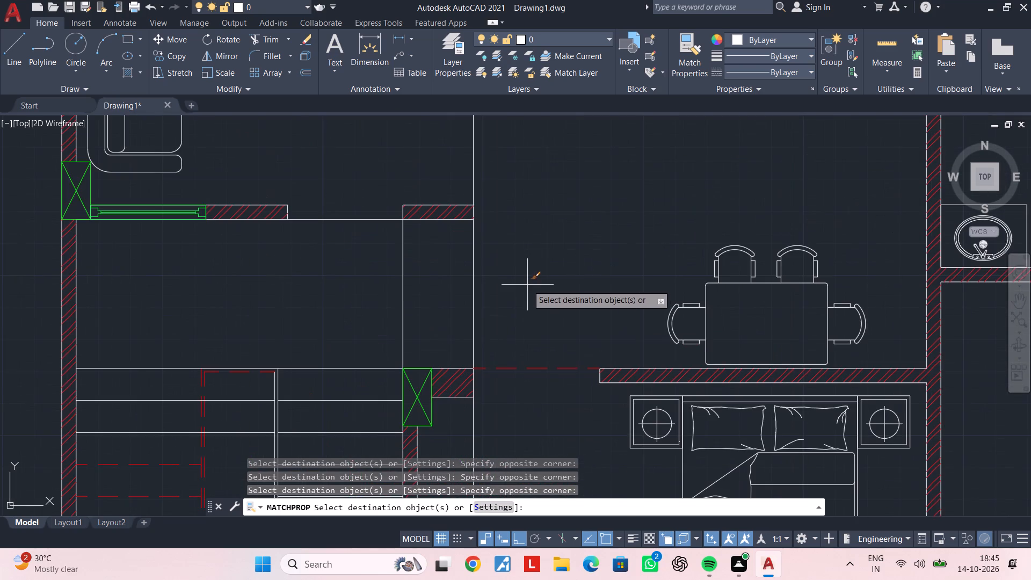
pyautogui.click(527, 285)
pyautogui.click(466, 293)
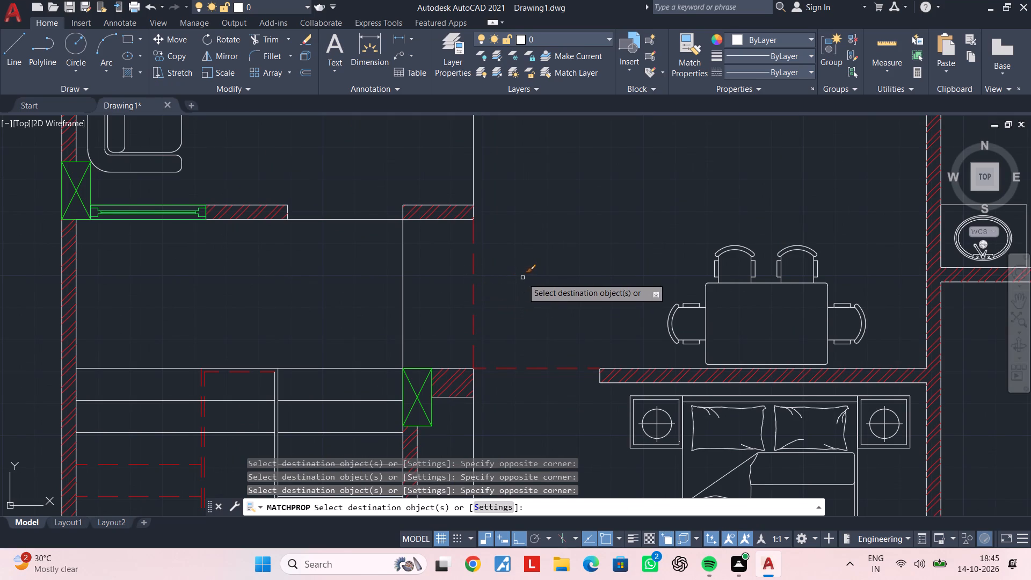
pyautogui.moveTo(535, 208); pyautogui.dragTo(538, 304, button='middle')
pyautogui.click(536, 228)
pyautogui.click(475, 228)
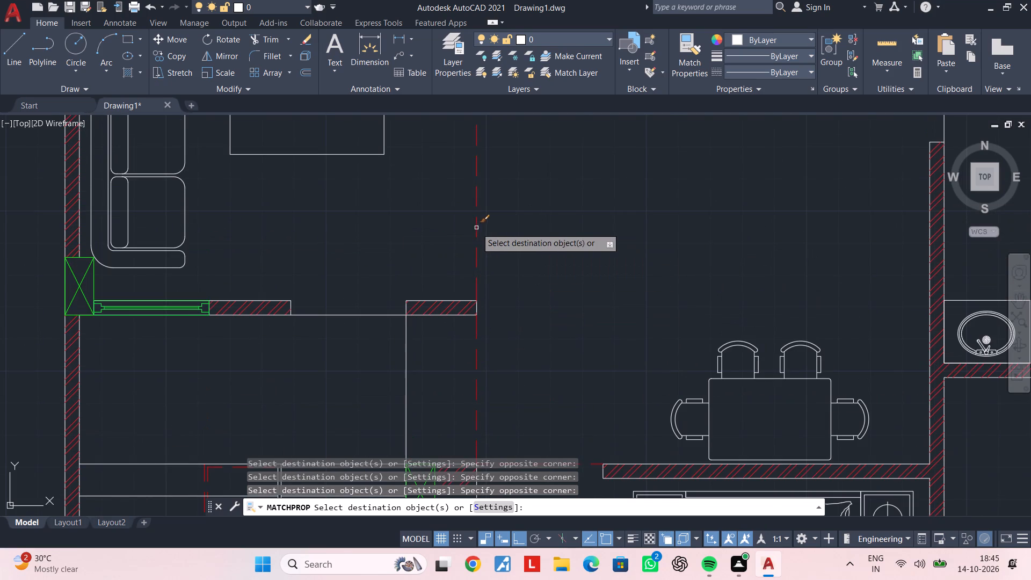
pyautogui.scroll(-3, 484, 225)
pyautogui.moveTo(534, 198); pyautogui.dragTo(534, 275, button='middle')
pyautogui.scroll(2, 531, 278)
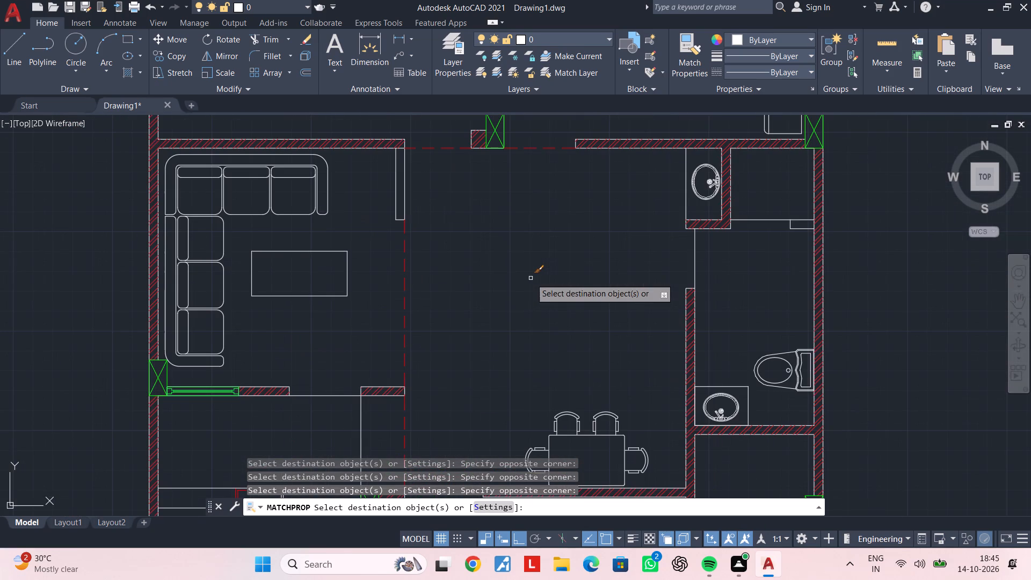
pyautogui.scroll(-1, 531, 278)
pyautogui.moveTo(531, 278); pyautogui.dragTo(525, 189, button='middle')
pyautogui.scroll(-1, 527, 230)
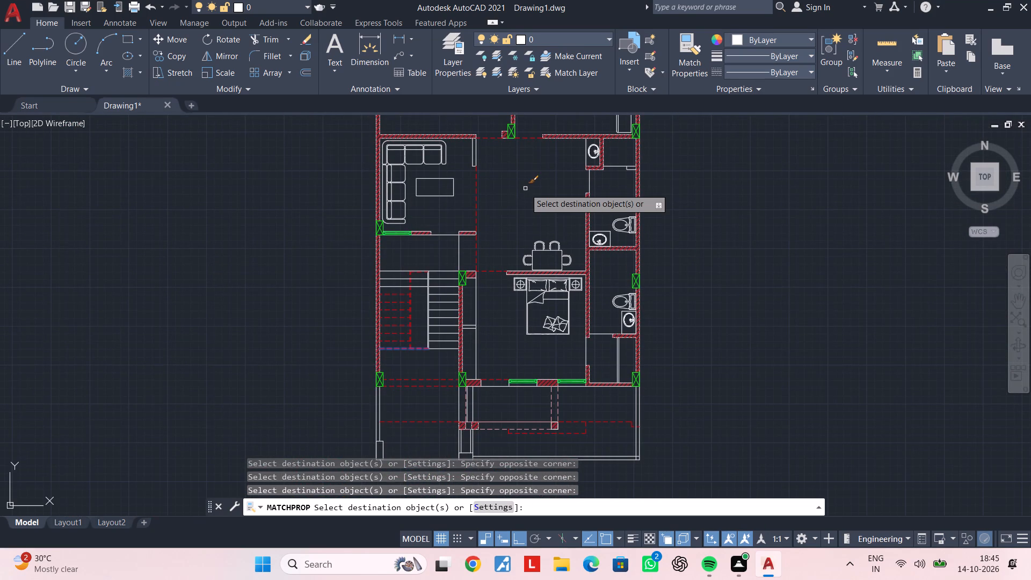
pyautogui.press('Escape')
pyautogui.press('Escape')
# Add multiline text beside the upper bedroom's bed reading BEDROOM with 14'-1.5"X11'-0" on the second line.
pyautogui.moveTo(544, 222); pyautogui.dragTo(513, 309, button='middle')
pyautogui.moveTo(527, 243); pyautogui.dragTo(510, 291, button='middle')
pyautogui.scroll(1, 492, 312)
pyautogui.press('Escape')
pyautogui.moveTo(466, 347); pyautogui.dragTo(504, 332, button='middle')
pyautogui.press('Escape')
pyautogui.scroll(-1, 511, 303)
pyautogui.moveTo(511, 303); pyautogui.dragTo(512, 367, button='middle')
pyautogui.press('Escape')
pyautogui.press('Escape')
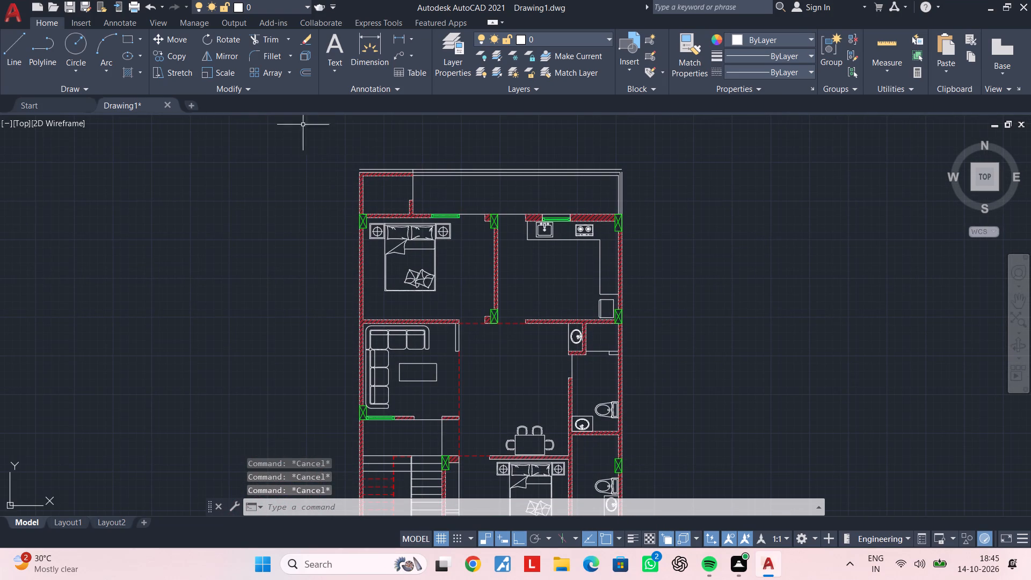
pyautogui.click(332, 41)
pyautogui.scroll(2, 444, 281)
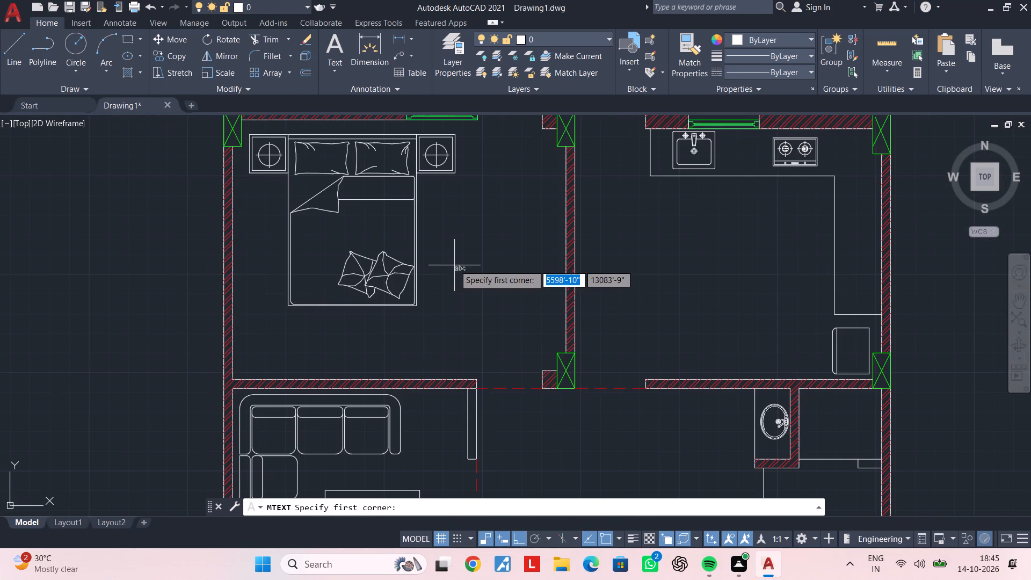
pyautogui.scroll(1, 454, 263)
pyautogui.click(442, 218)
pyautogui.click(573, 324)
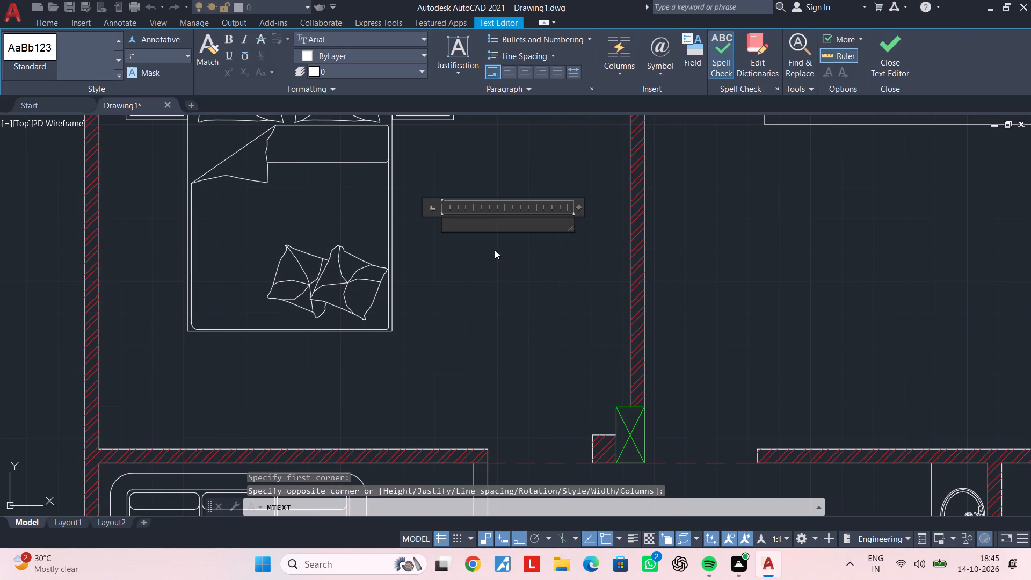
pyautogui.write('be')
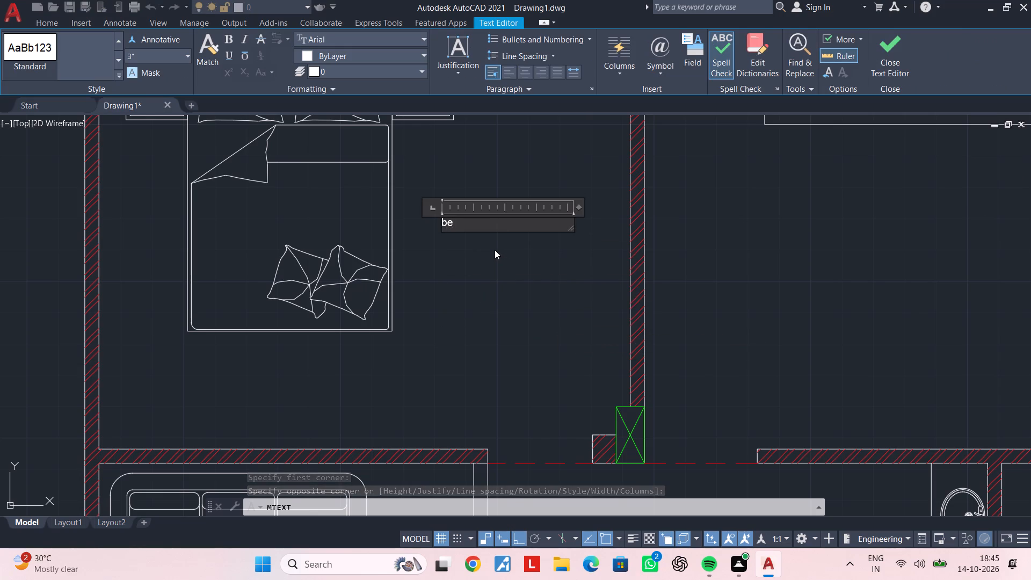
pyautogui.press('BackSpace')
pyautogui.press('BackSpace')
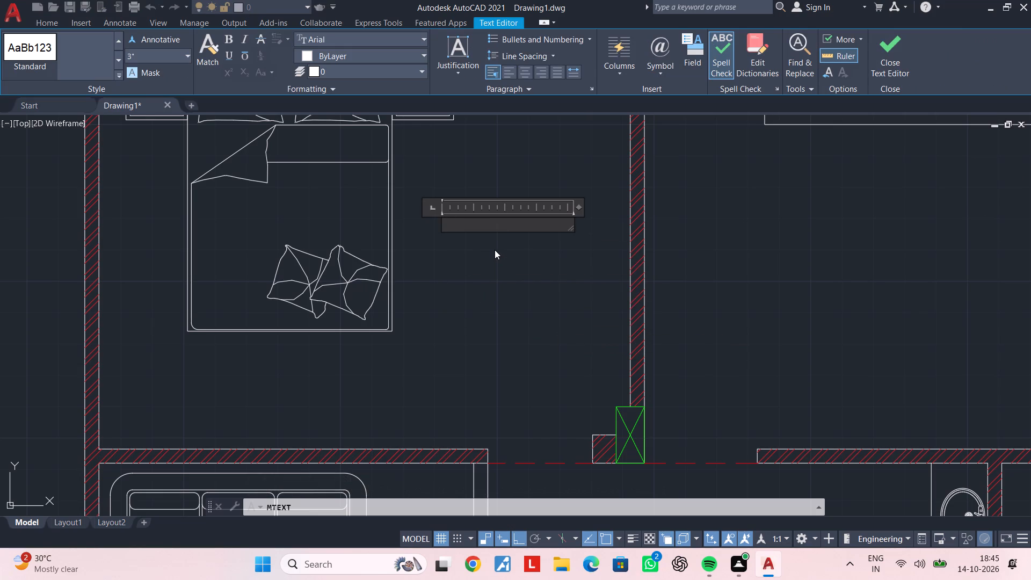
pyautogui.write('BEDROOM')
pyautogui.press('space')
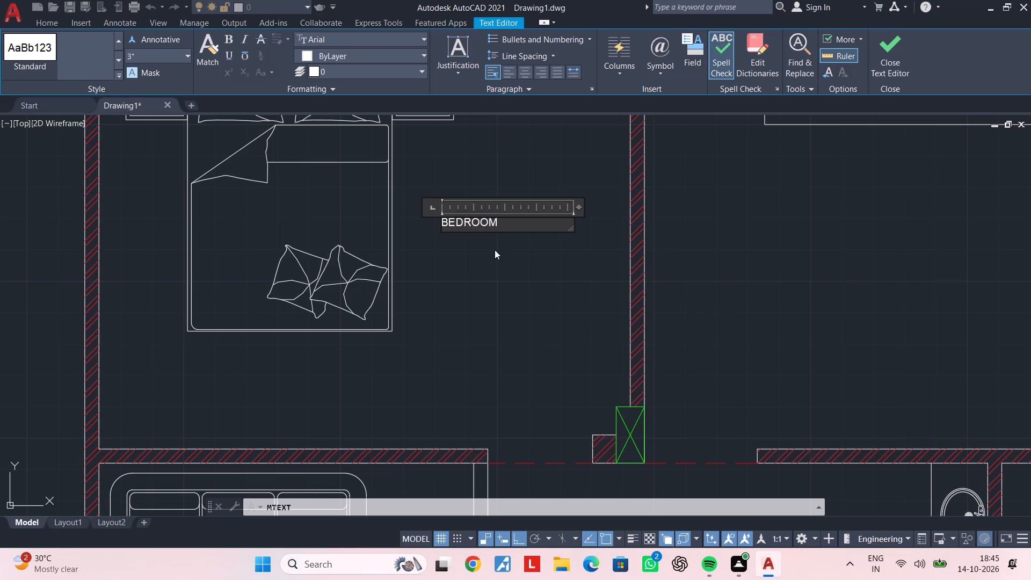
pyautogui.press('Return')
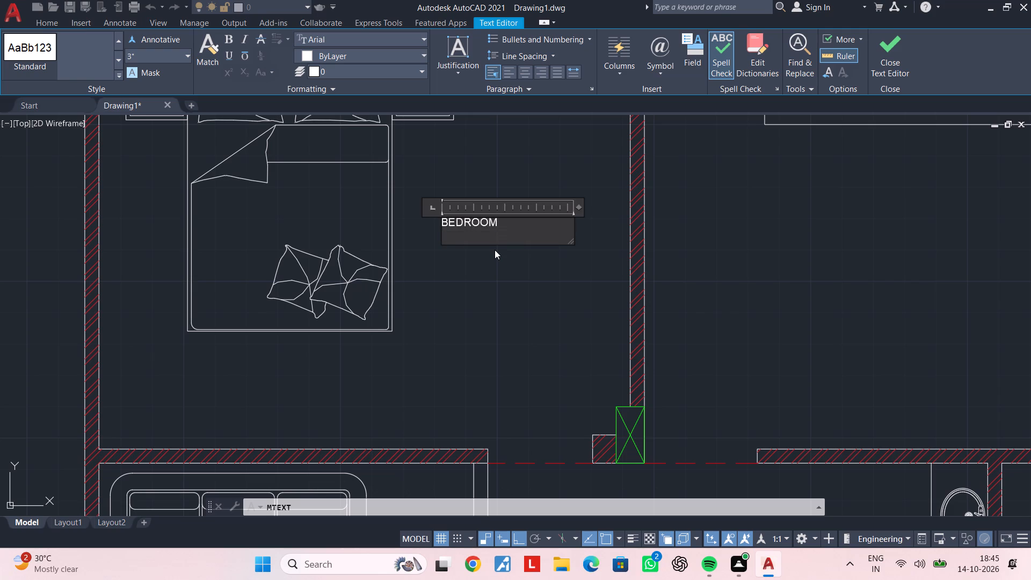
pyautogui.write("14'")
pyautogui.press('-')
pyautogui.write('1.5"')
pyautogui.press('x')
pyautogui.write('11\'-0"')
pyautogui.click(536, 305)
# Indent the BEDROOM line of the room label with two leading spaces.
pyautogui.doubleClick(485, 221)
pyautogui.scroll(2, 485, 221)
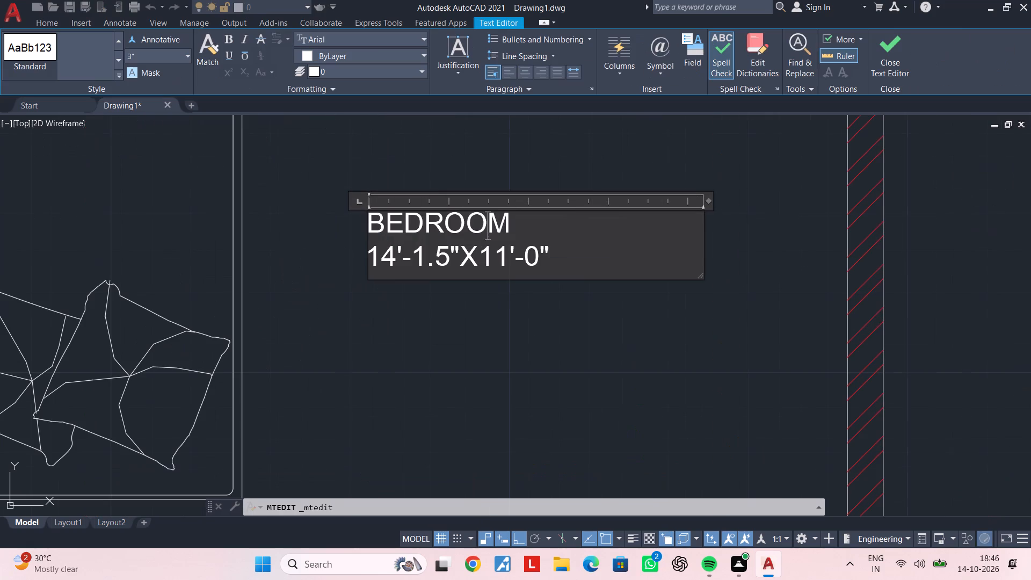
pyautogui.click(370, 220)
pyautogui.press('space')
pyautogui.press('space')
pyautogui.click(450, 294)
# Set the bedroom label's text height to 6".
pyautogui.click(460, 248)
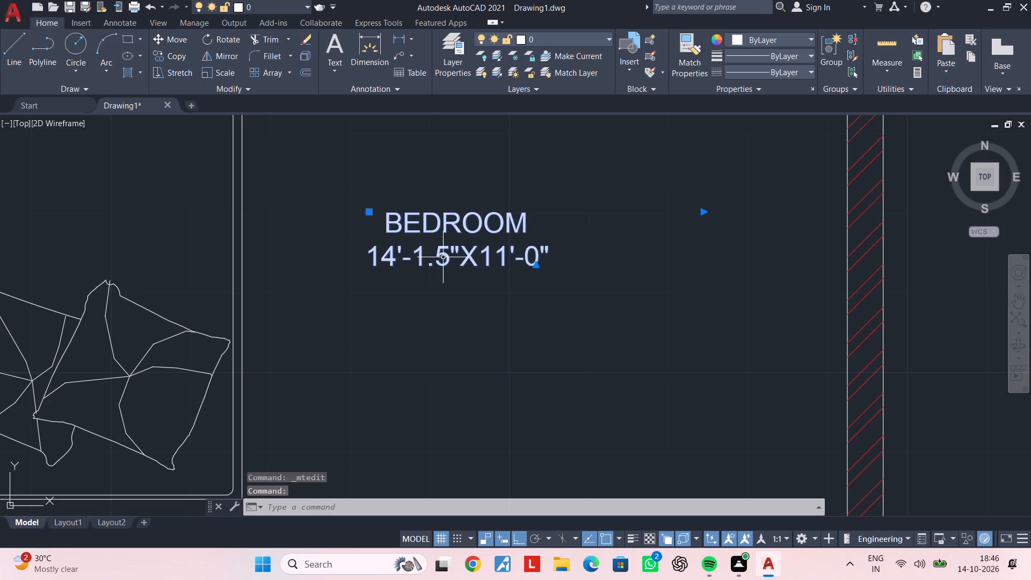
pyautogui.rightClick(442, 258)
pyautogui.click(492, 520)
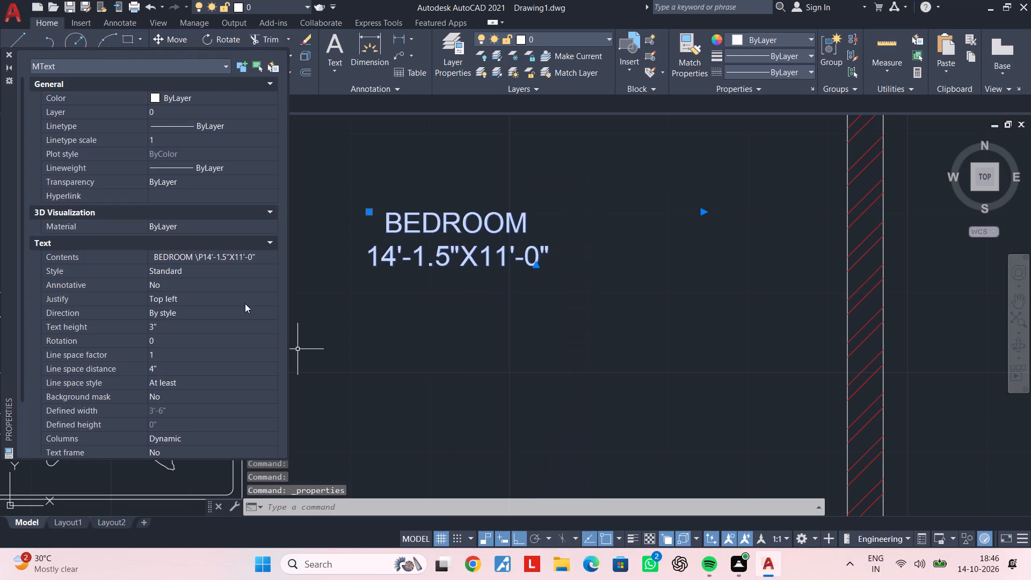
pyautogui.click(166, 327)
pyautogui.press('BackSpace')
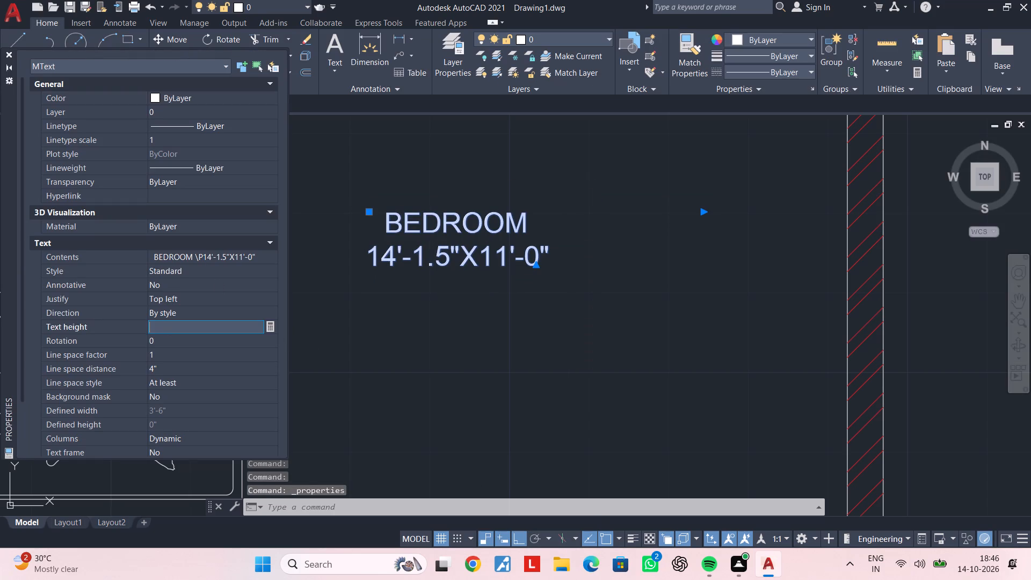
pyautogui.write('6"')
pyautogui.press('Return')
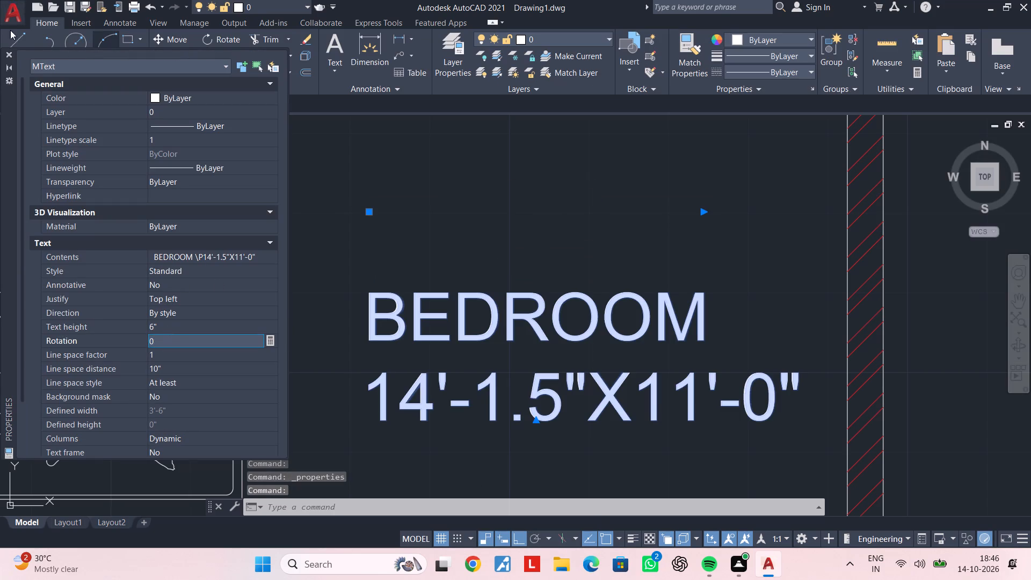
pyautogui.click(6, 55)
pyautogui.scroll(-4, 122, 147)
pyautogui.press('Escape')
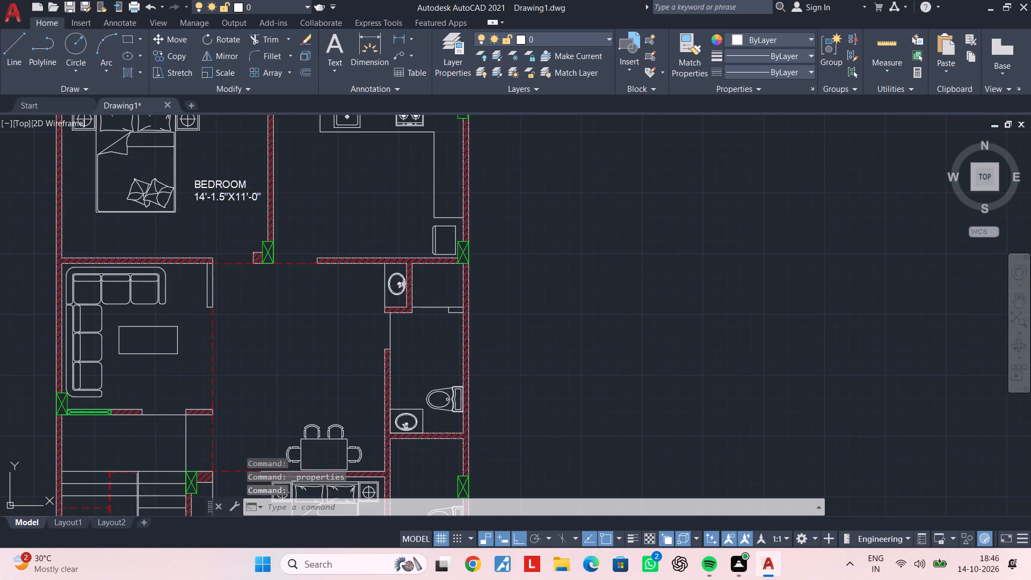
# Copy the BEDROOM label horizontally about 10'-6" into the adjoining kitchen.
pyautogui.moveTo(227, 185); pyautogui.dragTo(331, 259, button='middle')
pyautogui.press('Escape')
pyautogui.moveTo(339, 275); pyautogui.dragTo(424, 348, button='middle')
pyautogui.press('Escape')
pyautogui.click(416, 344)
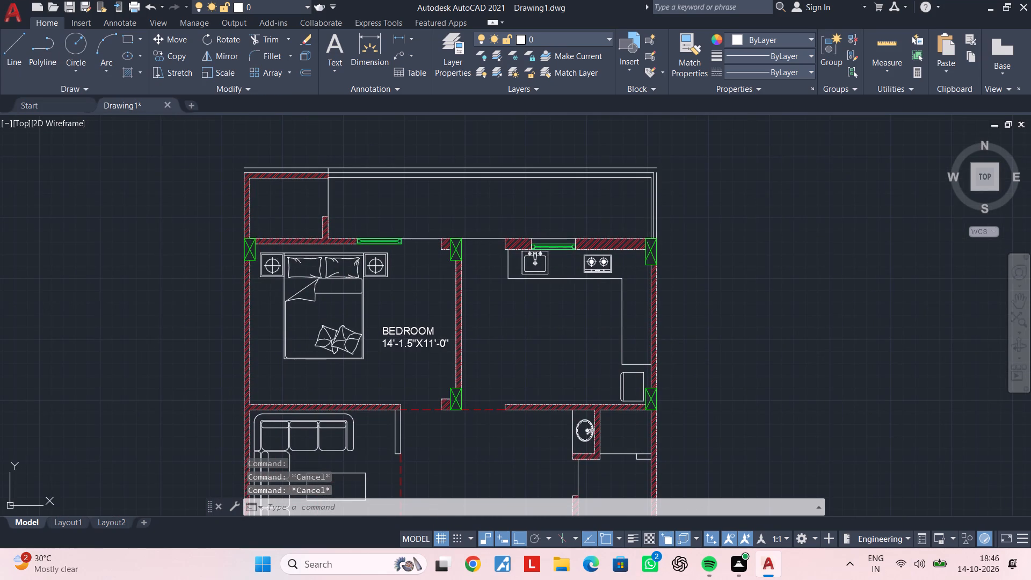
pyautogui.write('CO')
pyautogui.press('space')
pyautogui.click(415, 340)
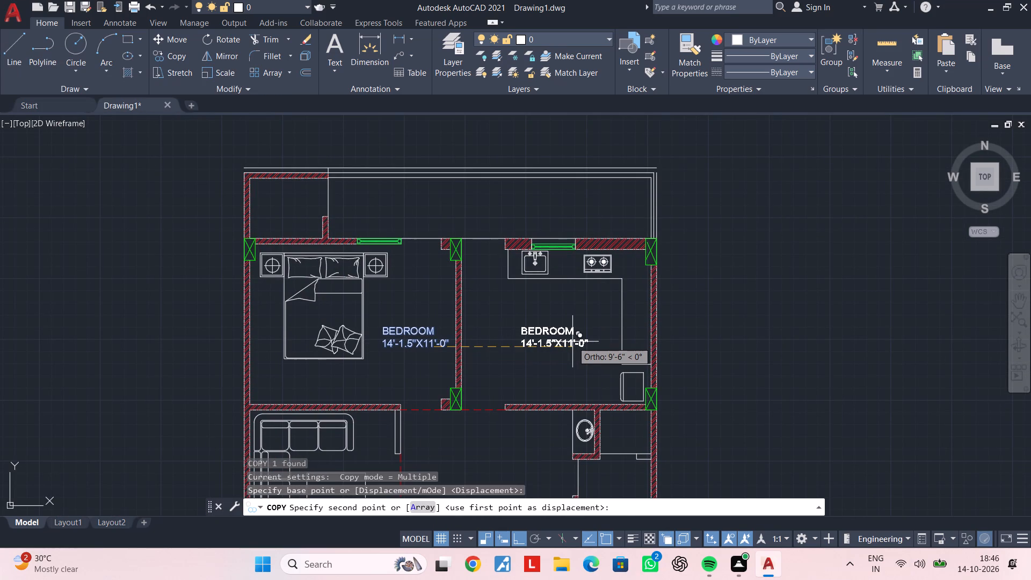
pyautogui.click(584, 325)
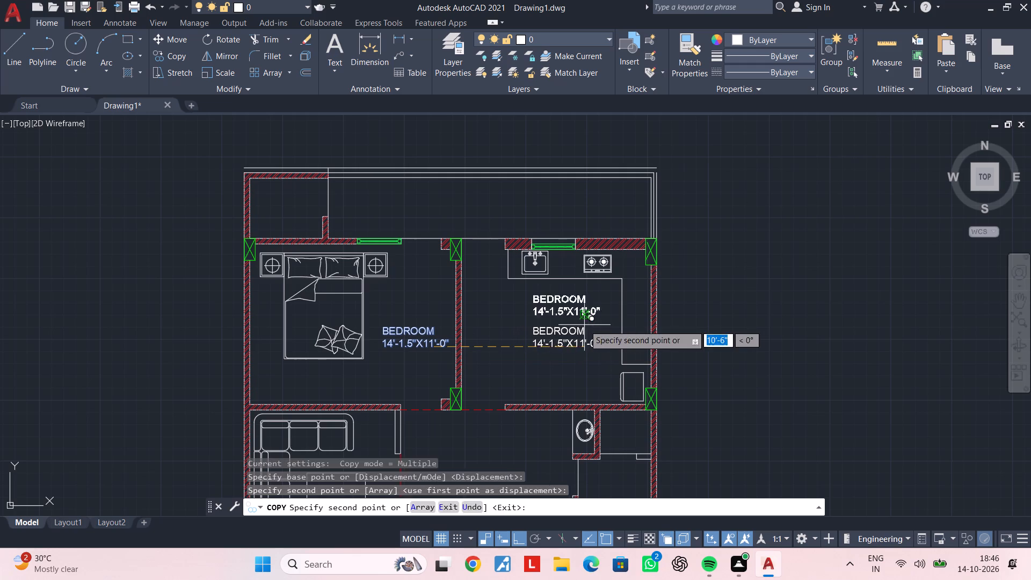
pyautogui.press('Escape')
pyautogui.press('Escape')
# Indent the BEDROOM line of the kitchen's copied label with spaces and widen its text frame.
pyautogui.scroll(2, 585, 344)
pyautogui.doubleClick(575, 349)
pyautogui.scroll(1, 560, 328)
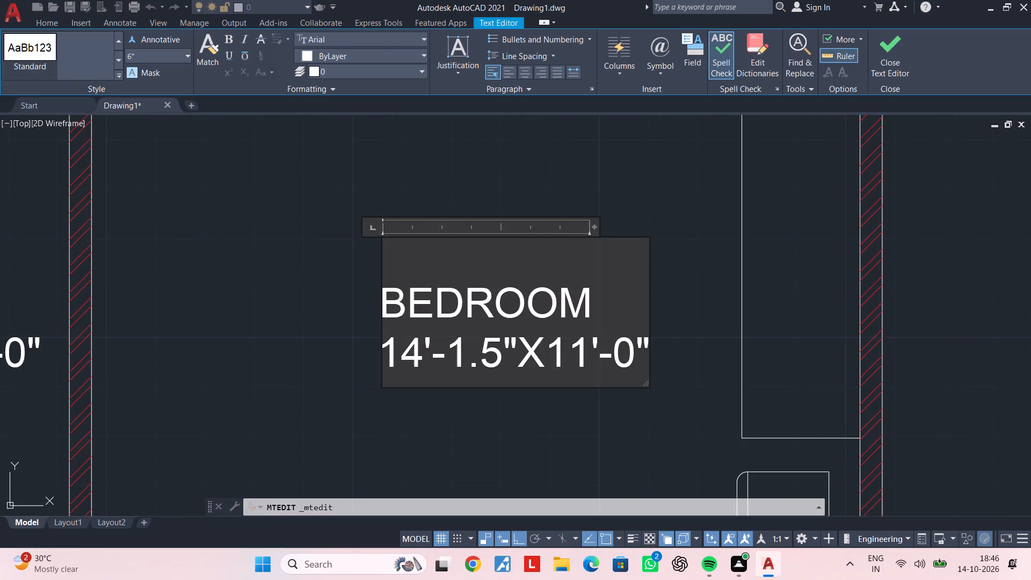
pyautogui.click(390, 308)
pyautogui.press('space')
pyautogui.press('space')
pyautogui.press('space')
pyautogui.click(521, 301)
pyautogui.press('Escape')
pyautogui.scroll(-2, 546, 301)
pyautogui.middleClick(555, 302)
pyautogui.press('Escape')
pyautogui.moveTo(593, 227); pyautogui.dragTo(692, 223)
pyautogui.press('Escape')
pyautogui.press('Escape')
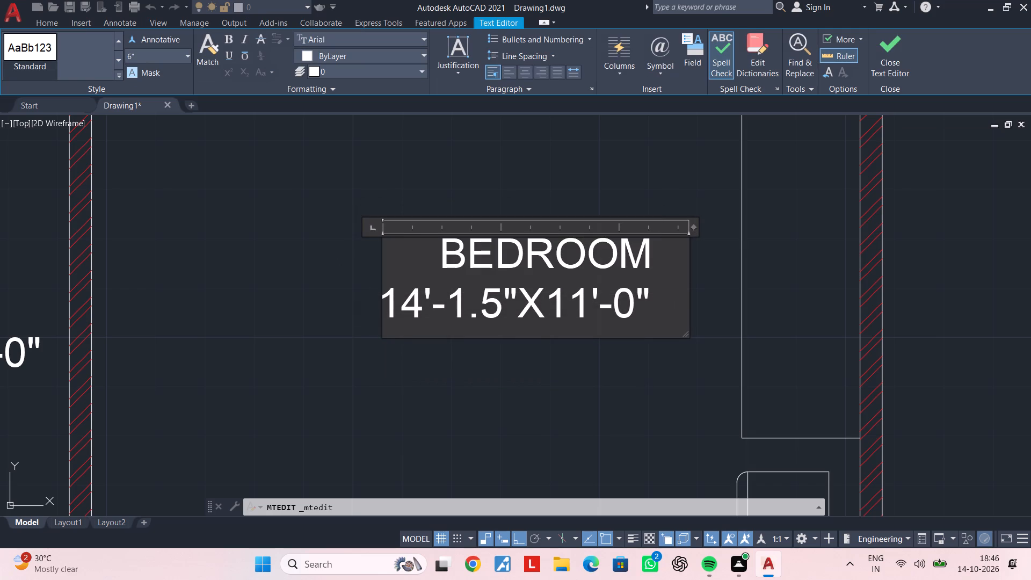
# Replace the first line of the copied label with KITCHEN.
pyautogui.click(661, 256)
pyautogui.press('BackSpace')
pyautogui.press('BackSpace')
pyautogui.press('BackSpace')
pyautogui.press('BackSpace')
pyautogui.press('BackSpace')
pyautogui.press('BackSpace')
pyautogui.press('BackSpace')
pyautogui.press('BackSpace')
pyautogui.press('BackSpace')
pyautogui.press('BackSpace')
pyautogui.press('BackSpace')
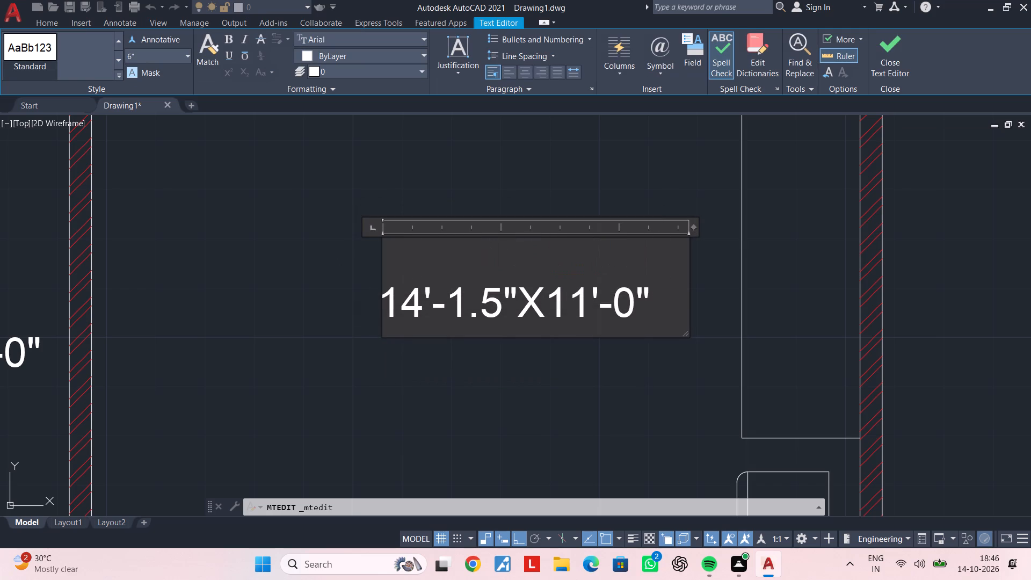
pyautogui.write('KITCHEN')
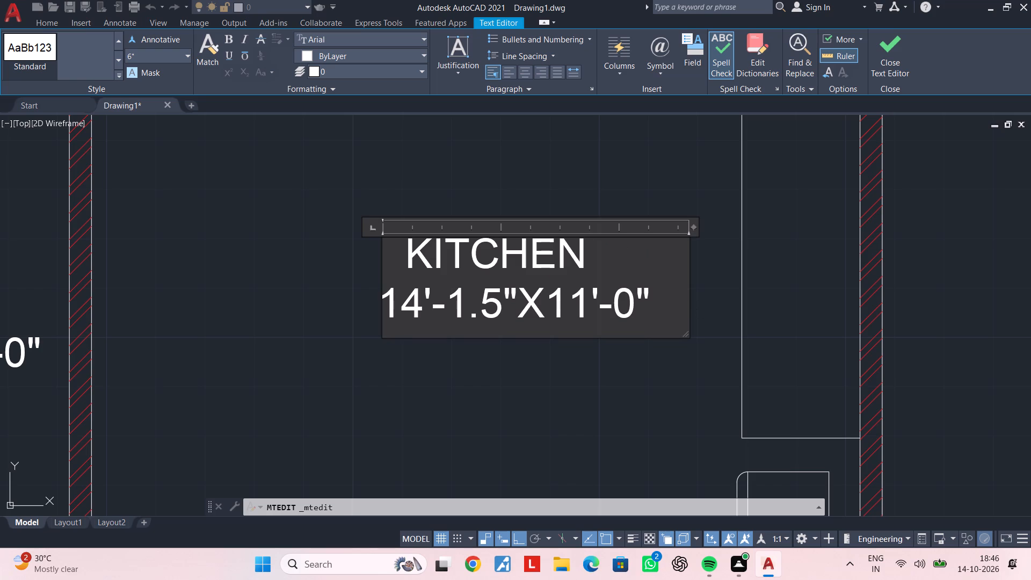
# Replace the kitchen label's second line with the dimensions 13'-0"X10'-7.5".
pyautogui.click(674, 313)
pyautogui.press('BackSpace')
pyautogui.press('BackSpace')
pyautogui.press('BackSpace')
pyautogui.press('BackSpace')
pyautogui.press('BackSpace')
pyautogui.press('BackSpace')
pyautogui.press('BackSpace')
pyautogui.press('BackSpace')
pyautogui.press('BackSpace')
pyautogui.press('BackSpace')
pyautogui.press('BackSpace')
pyautogui.press('BackSpace')
pyautogui.press('BackSpace')
pyautogui.press('BackSpace')
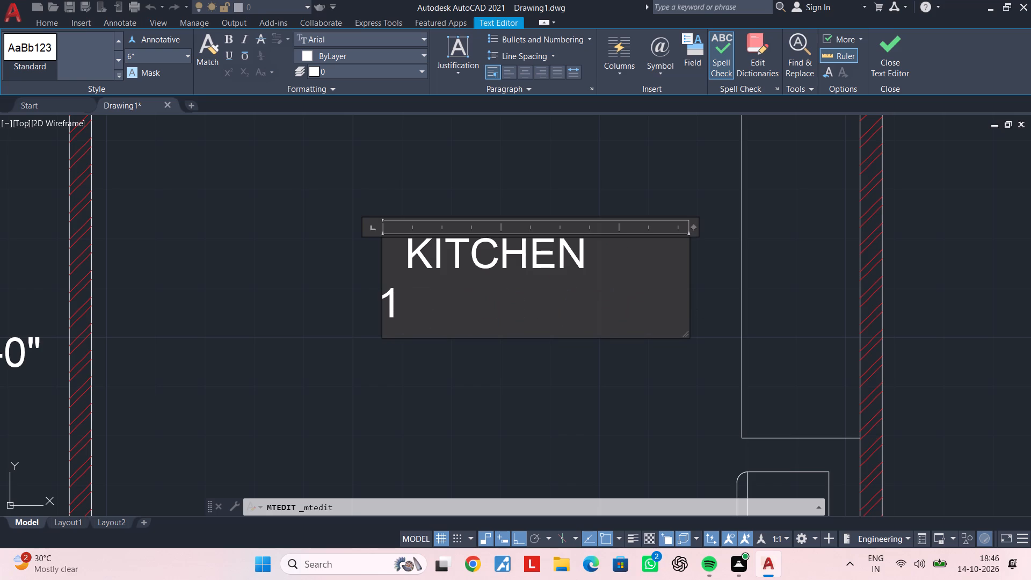
pyautogui.write("3'")
pyautogui.write('-0"')
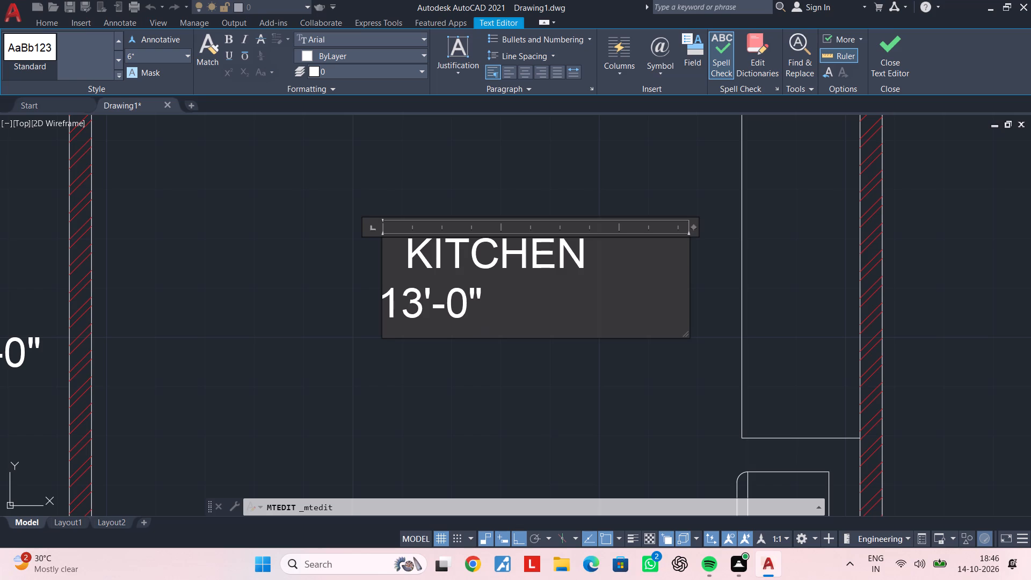
pyautogui.press('x')
pyautogui.write("10'")
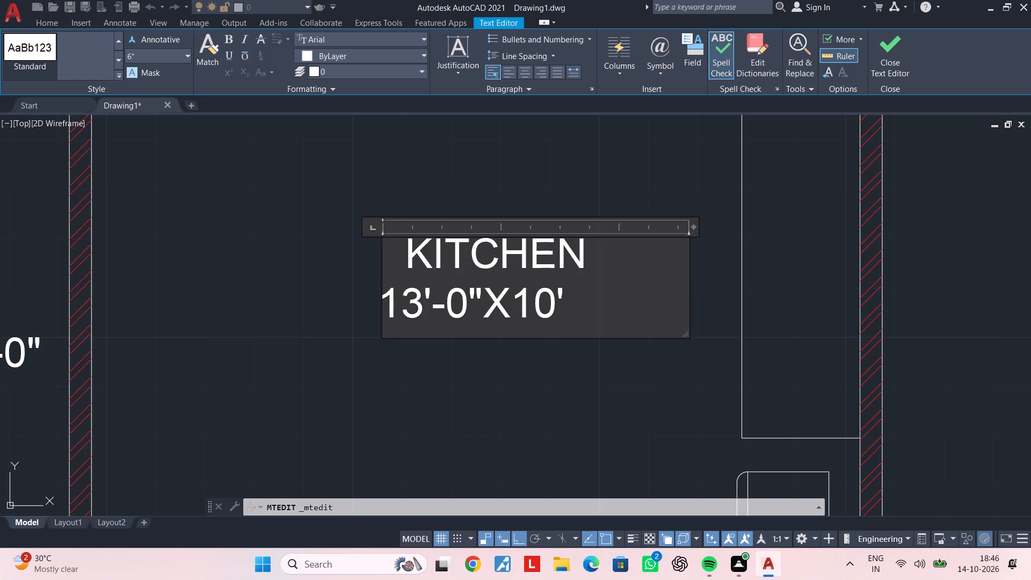
pyautogui.write('-7.5"')
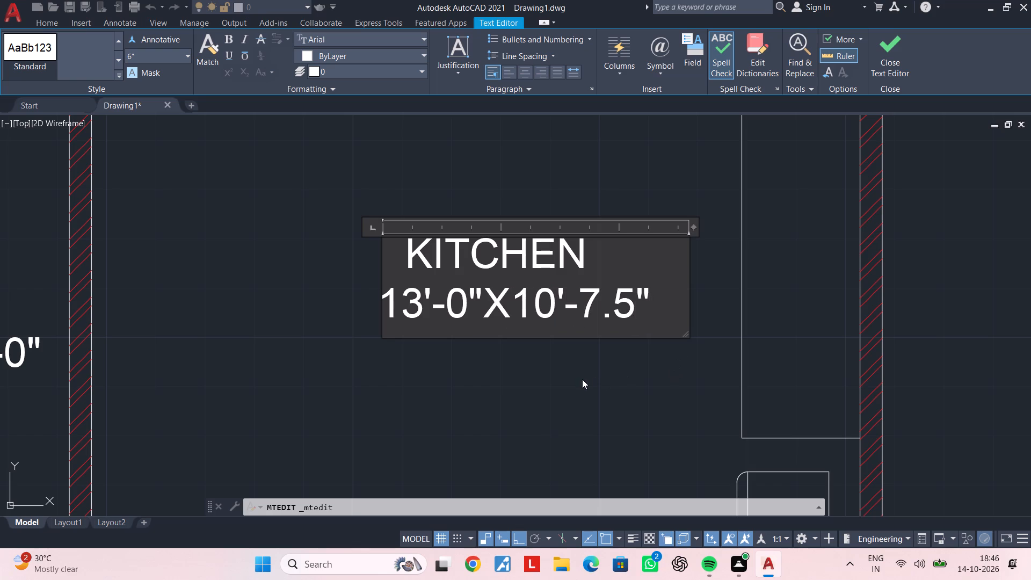
pyautogui.click(582, 379)
# Copy the KITCHEN label with Ortho off into the upper part of the dining area, beside the living room.
pyautogui.scroll(-3, 572, 379)
pyautogui.moveTo(572, 376); pyautogui.dragTo(567, 338, button='middle')
pyautogui.moveTo(549, 345); pyautogui.dragTo(584, 310, button='middle')
pyautogui.moveTo(568, 315); pyautogui.dragTo(593, 286, button='middle')
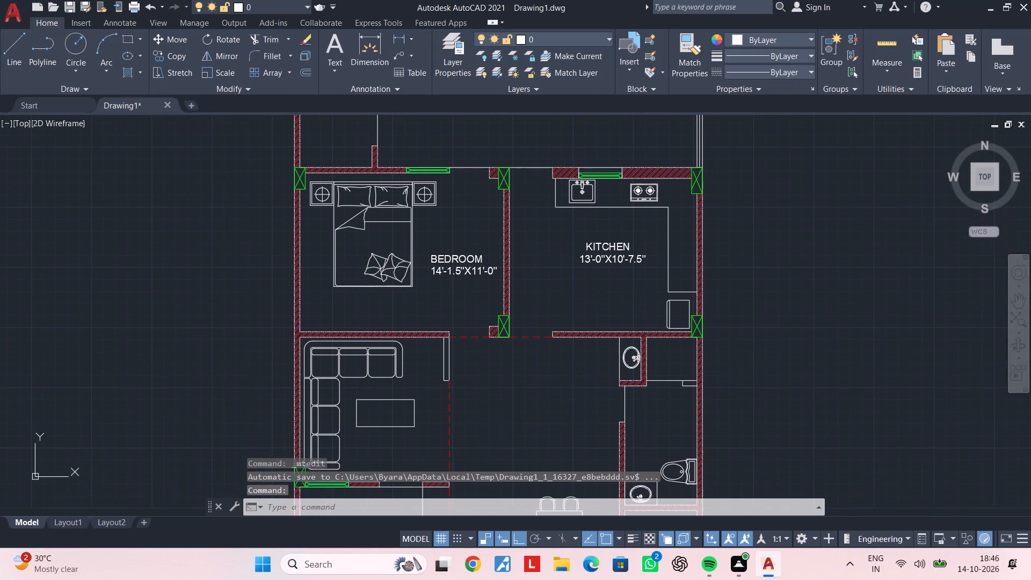
pyautogui.press('Escape')
pyautogui.press('Escape')
pyautogui.click(613, 246)
pyautogui.write('CO')
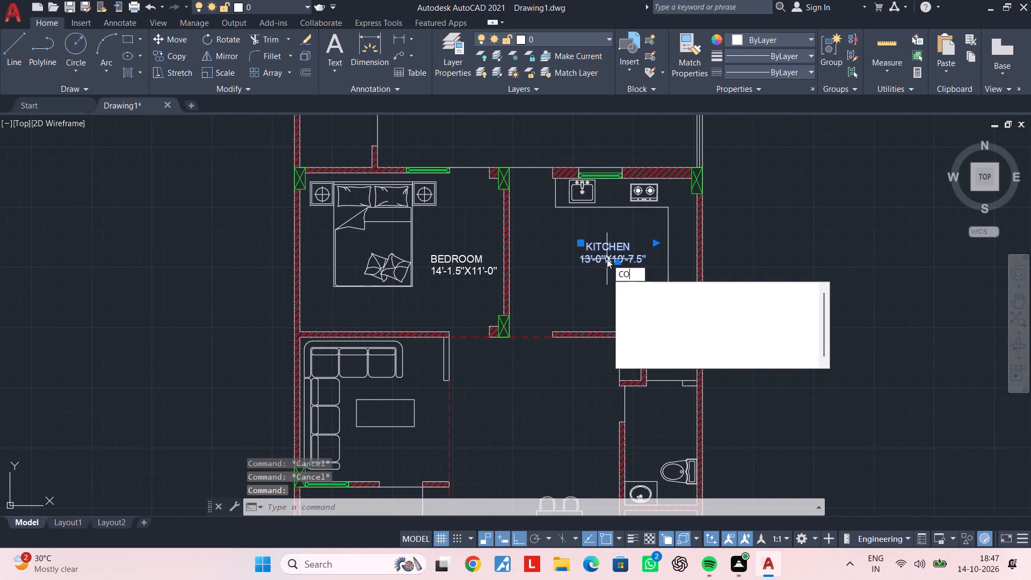
pyautogui.press('space')
pyautogui.click(612, 255)
pyautogui.moveTo(510, 384); pyautogui.dragTo(550, 316, button='middle')
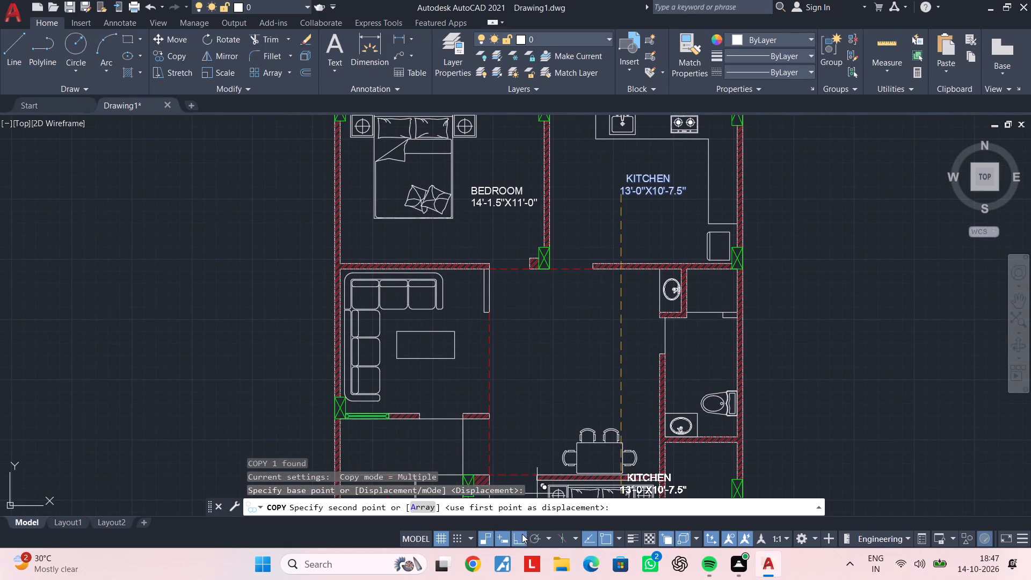
pyautogui.click(522, 534)
pyautogui.scroll(2, 525, 321)
pyautogui.moveTo(526, 313); pyautogui.dragTo(523, 343, button='middle')
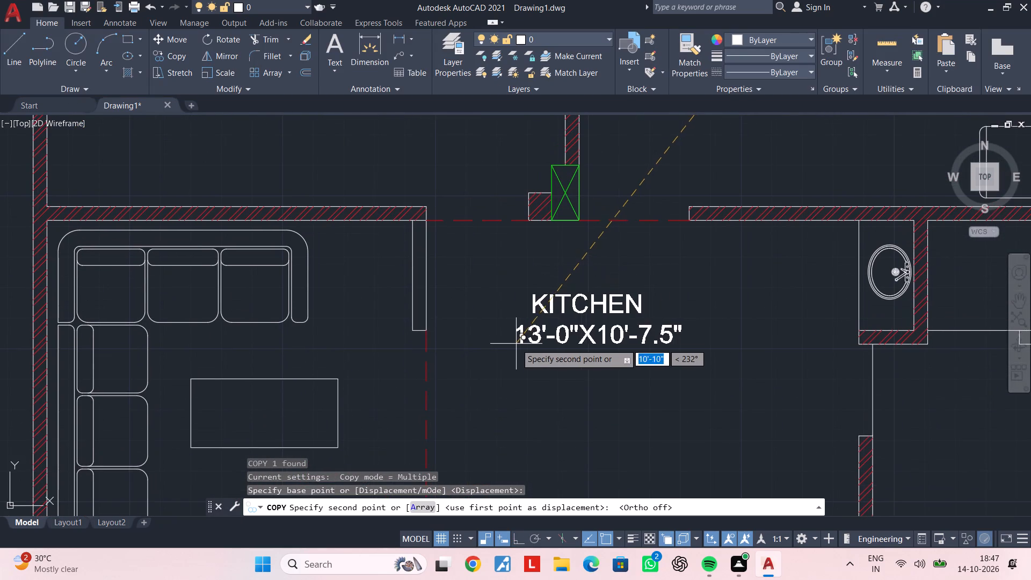
pyautogui.scroll(1, 500, 347)
pyautogui.click(448, 352)
pyautogui.press('Escape')
pyautogui.press('Escape')
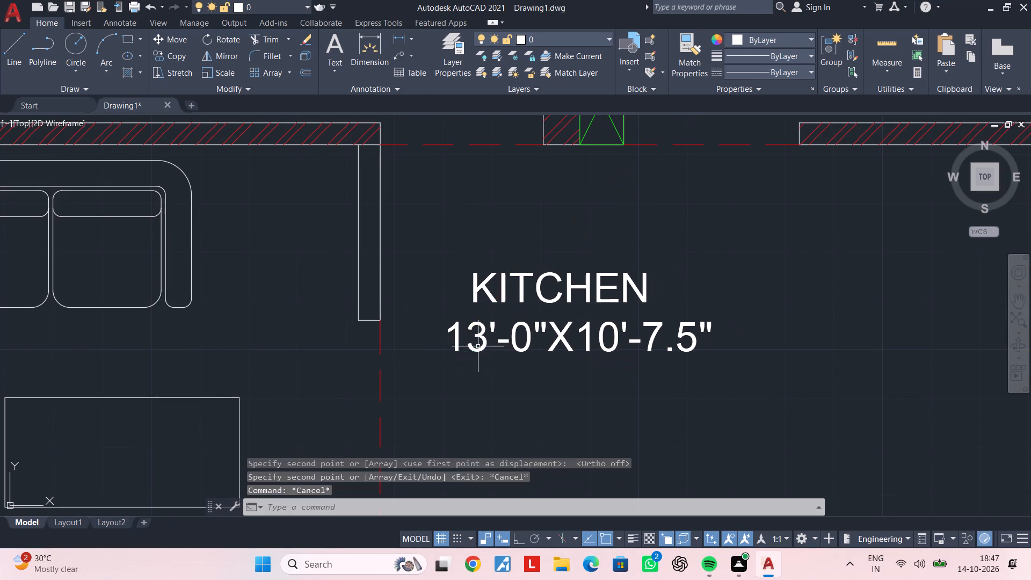
# Replace the dining area's copied label text with DINNING/ FAMILY LOUNGE, widening its frame to fit on one line.
pyautogui.doubleClick(478, 346)
pyautogui.moveTo(714, 332); pyautogui.dragTo(477, 303)
pyautogui.press('BackSpace')
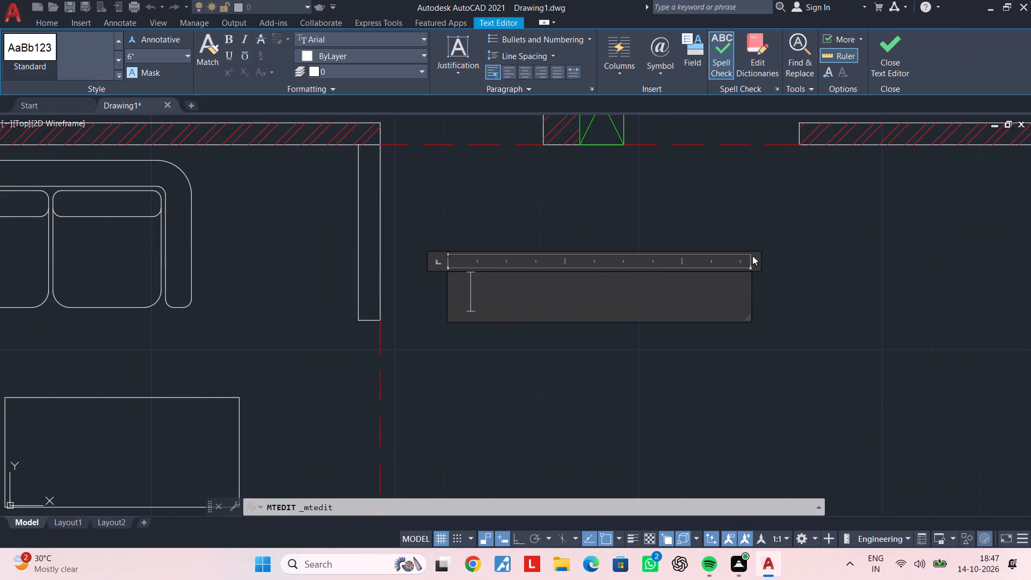
pyautogui.moveTo(753, 263); pyautogui.dragTo(1026, 263)
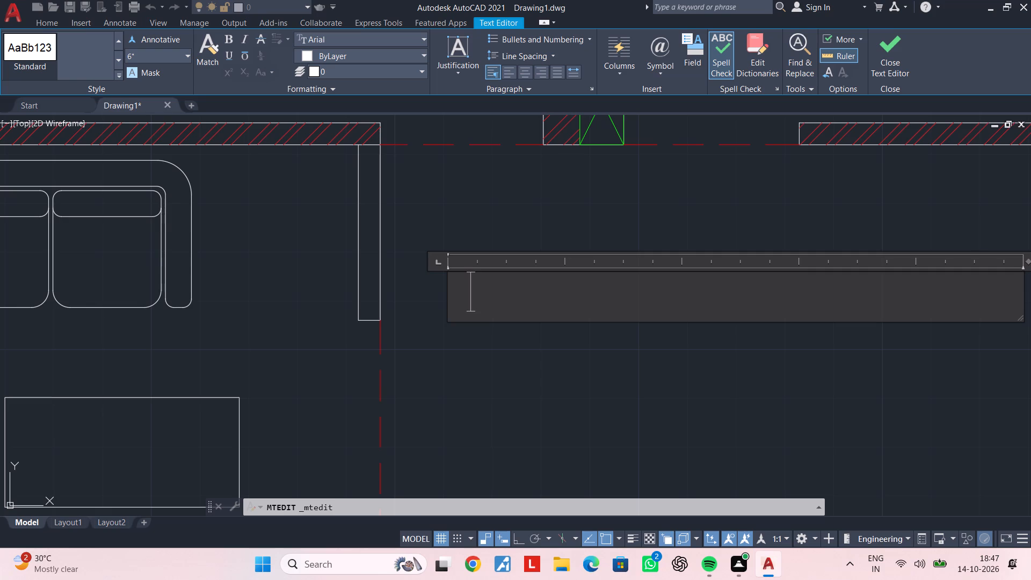
pyautogui.write('DINNING')
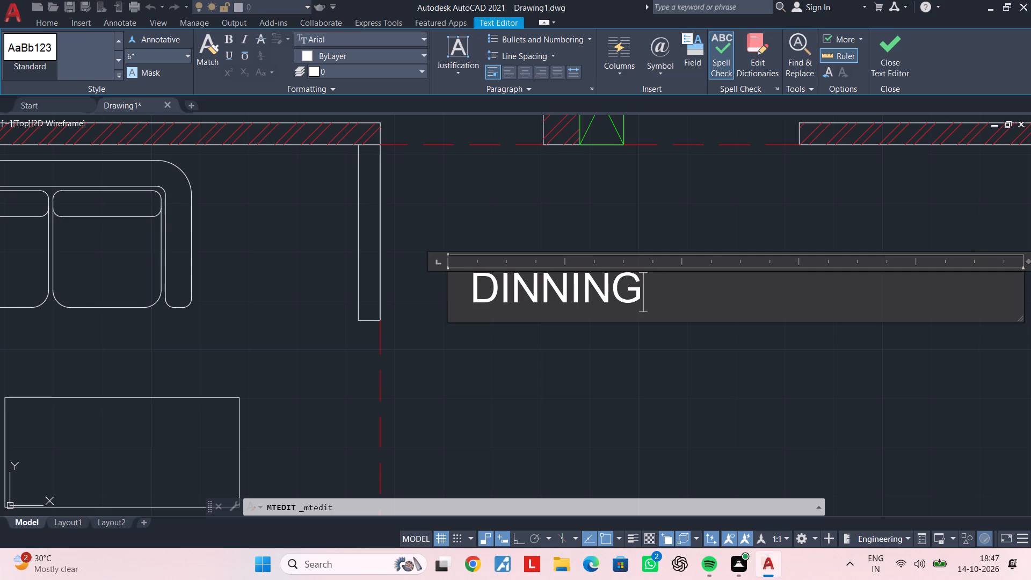
pyautogui.press('/')
pyautogui.press('space')
pyautogui.press('f')
pyautogui.write('AMILY')
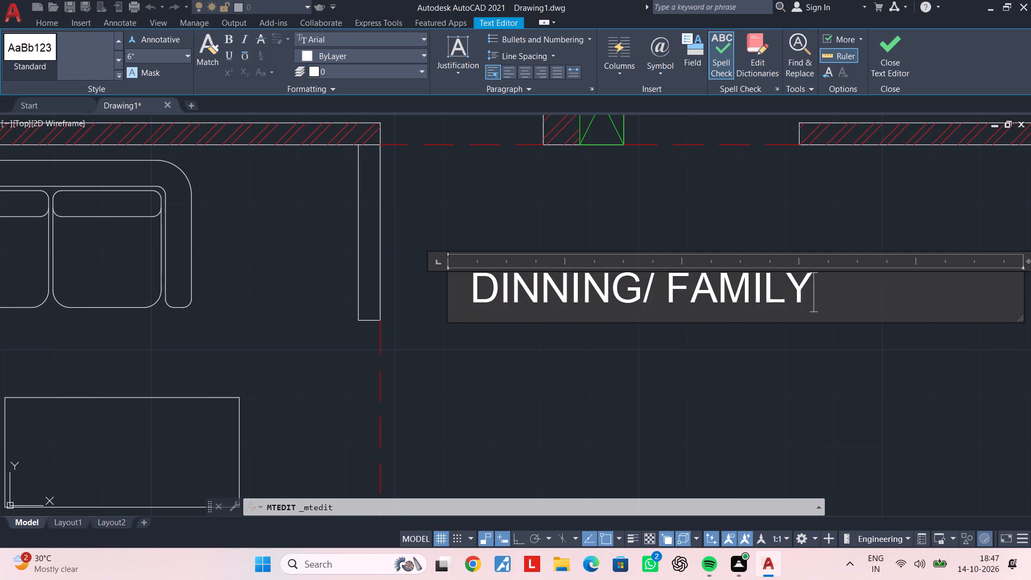
pyautogui.press('space')
pyautogui.write('LOUNG')
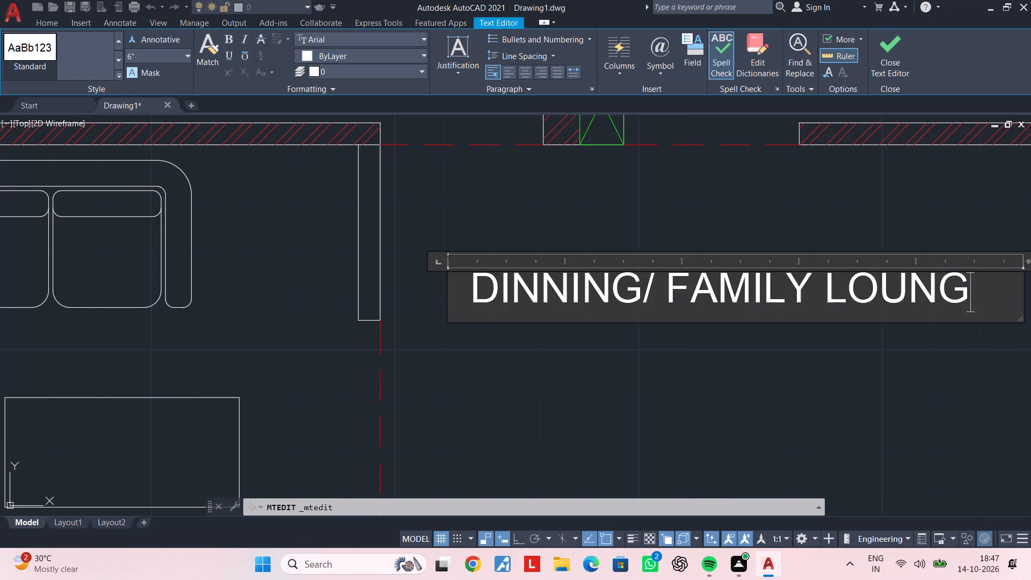
pyautogui.press('e')
pyautogui.moveTo(781, 363); pyautogui.dragTo(674, 310, button='middle')
pyautogui.scroll(-1, 674, 312)
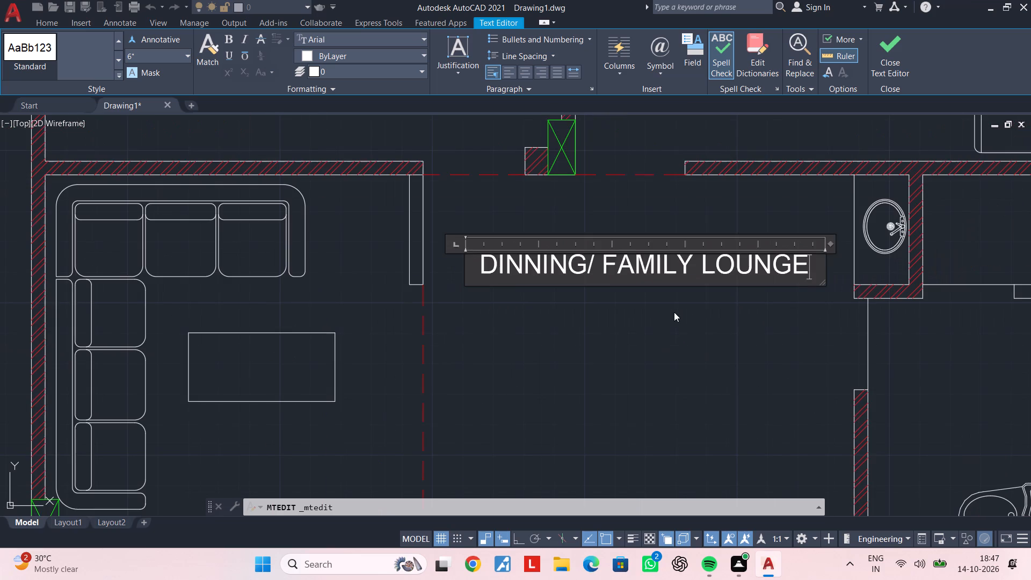
# Add an indented second line reading 13'-3"X13'-10.5" to the DINNING/ FAMILY LOUNGE label.
pyautogui.press('Return')
pyautogui.press('space')
pyautogui.press('space')
pyautogui.press('space')
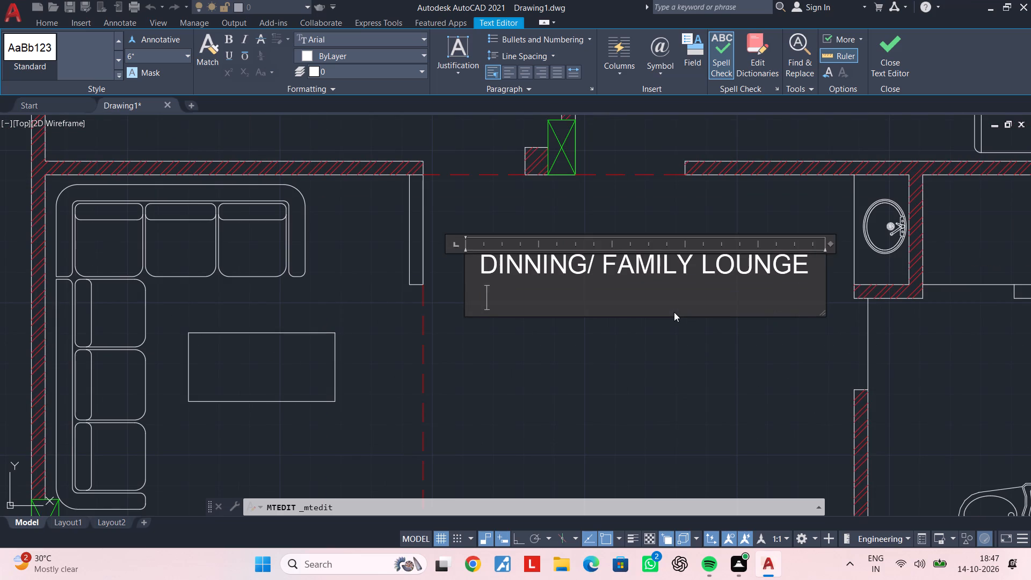
pyautogui.press('space')
pyautogui.press('space')
pyautogui.write('13\'-3"X')
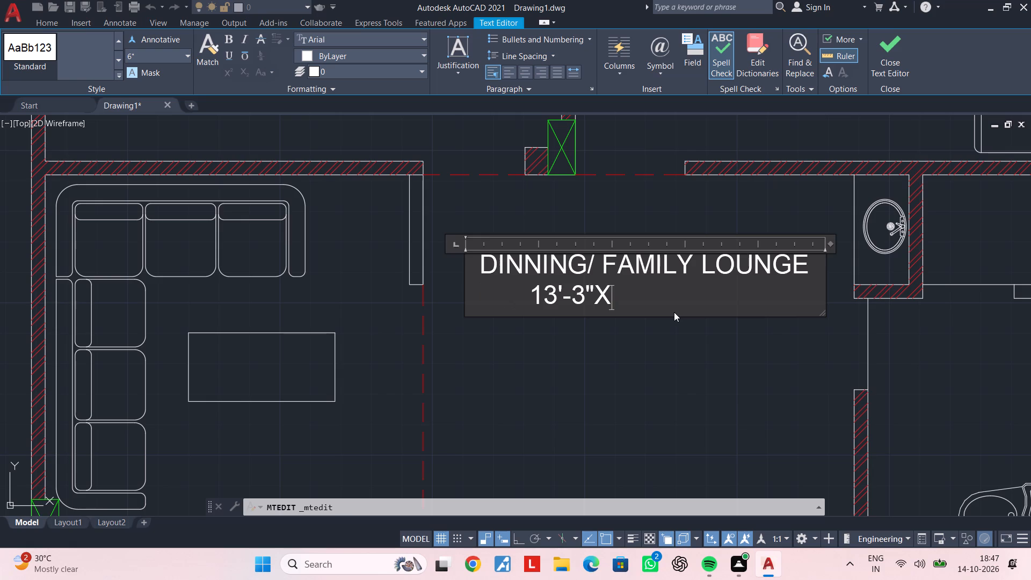
pyautogui.write("13'")
pyautogui.write('-10.5"')
pyautogui.click(705, 346)
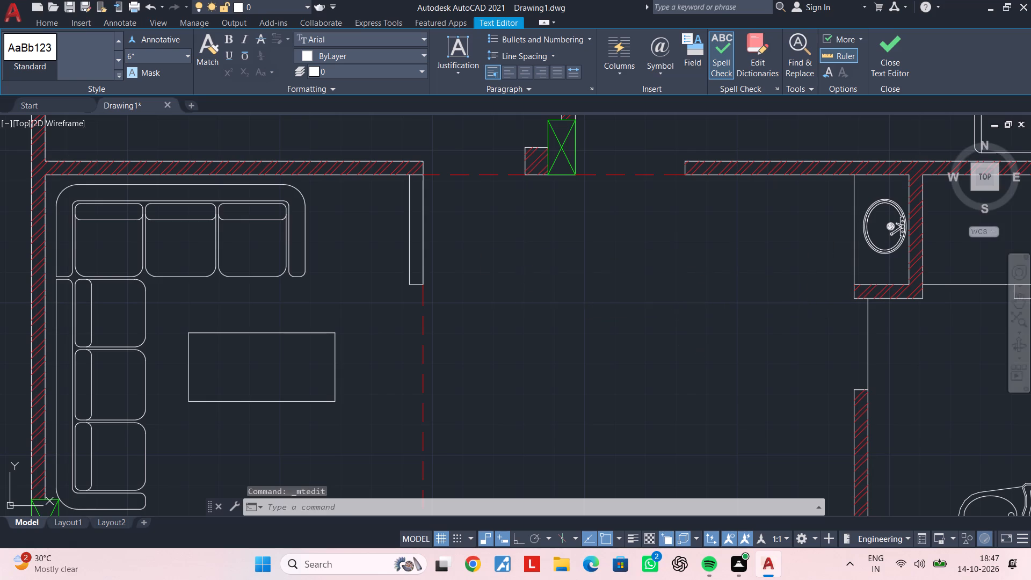
# Copy the upper BEDROOM label into the living room, just below the coffee table.
pyautogui.scroll(-3, 705, 346)
pyautogui.moveTo(705, 346); pyautogui.dragTo(682, 339, button='middle')
pyautogui.press('Escape')
pyautogui.moveTo(686, 353); pyautogui.dragTo(683, 334, button='middle')
pyautogui.scroll(2, 674, 327)
pyautogui.moveTo(674, 332); pyautogui.dragTo(644, 307, button='middle')
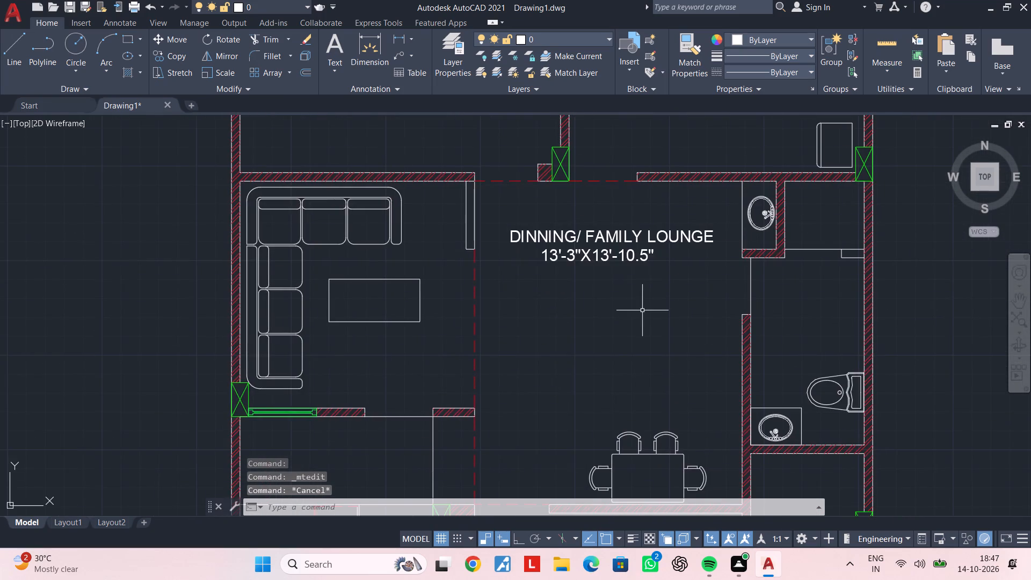
pyautogui.press('Escape')
pyautogui.scroll(-1, 642, 311)
pyautogui.moveTo(642, 311); pyautogui.dragTo(647, 301, button='middle')
pyautogui.press('Escape')
pyautogui.press('Escape')
pyautogui.press('Escape')
pyautogui.press('Escape')
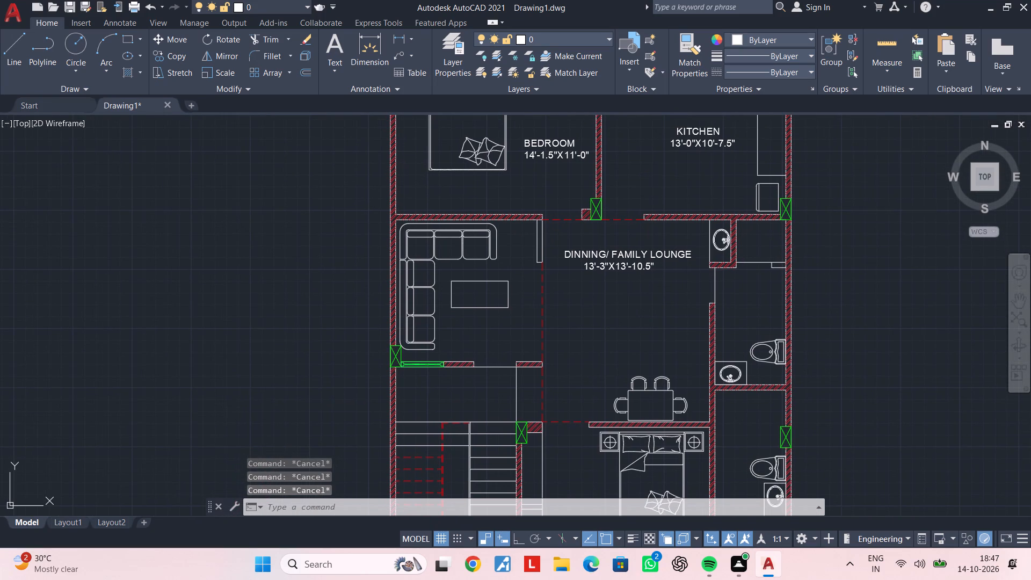
pyautogui.press('Escape')
pyautogui.moveTo(609, 308); pyautogui.dragTo(609, 339, button='middle')
pyautogui.press('Escape')
pyautogui.click(547, 179)
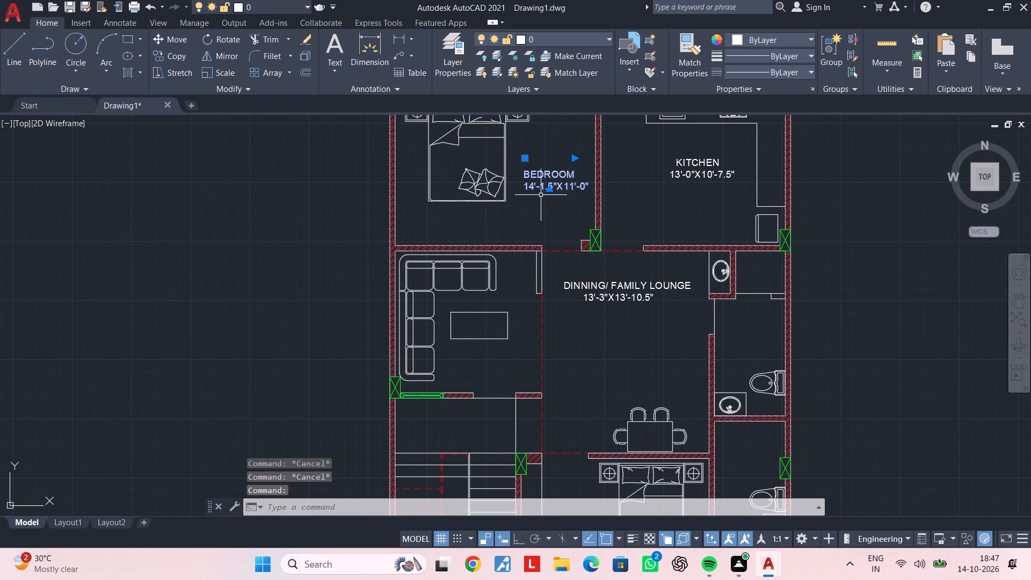
pyautogui.write('CO')
pyautogui.press('space')
pyautogui.click(543, 174)
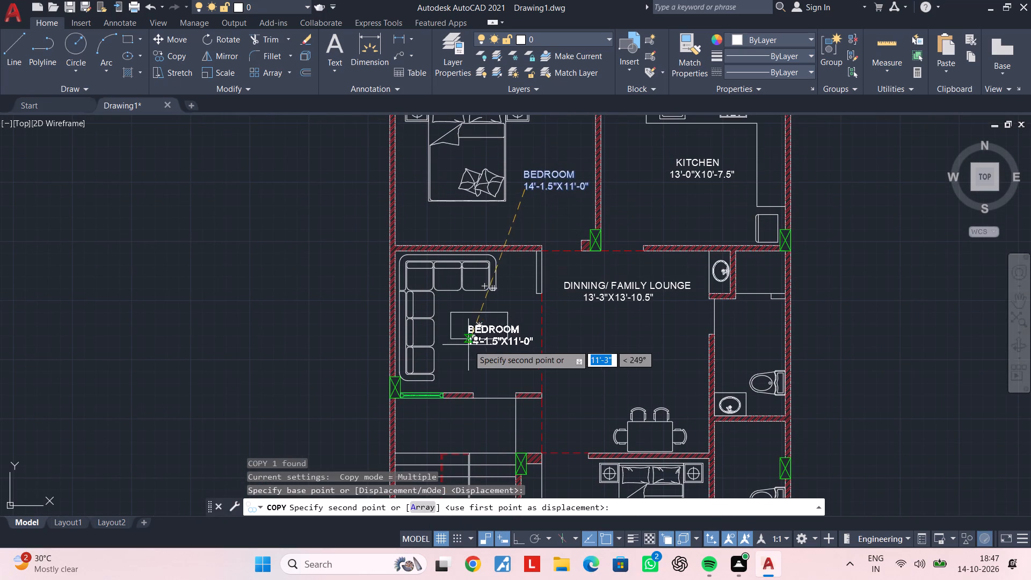
pyautogui.moveTo(468, 345); pyautogui.dragTo(475, 339, button='middle')
pyautogui.scroll(2, 467, 360)
pyautogui.click(467, 363)
pyautogui.press('Escape')
pyautogui.press('Escape')
# Widen the living room label's text frame and replace its whole text with DRAWING.
pyautogui.doubleClick(489, 360)
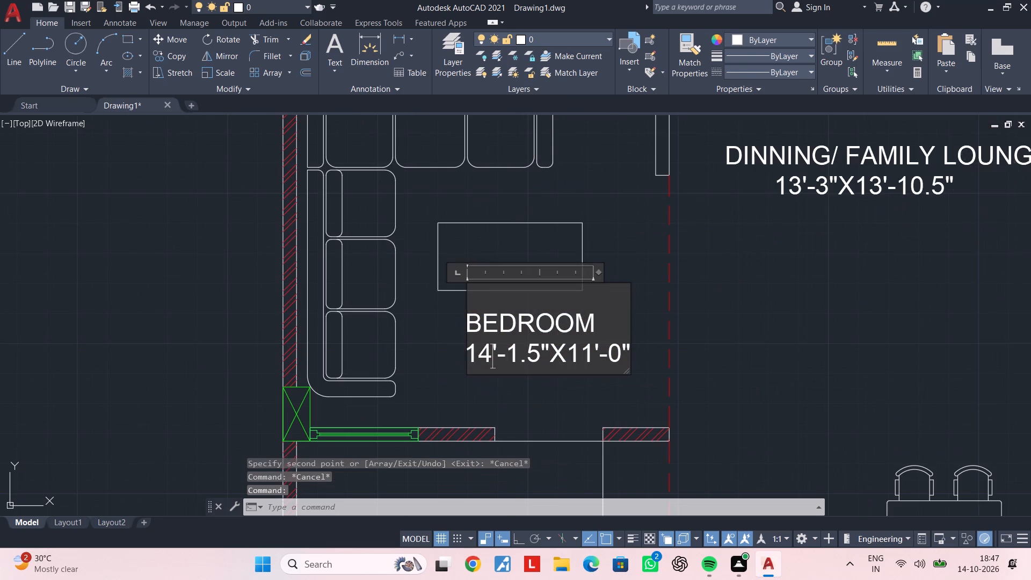
pyautogui.moveTo(597, 271); pyautogui.dragTo(697, 272)
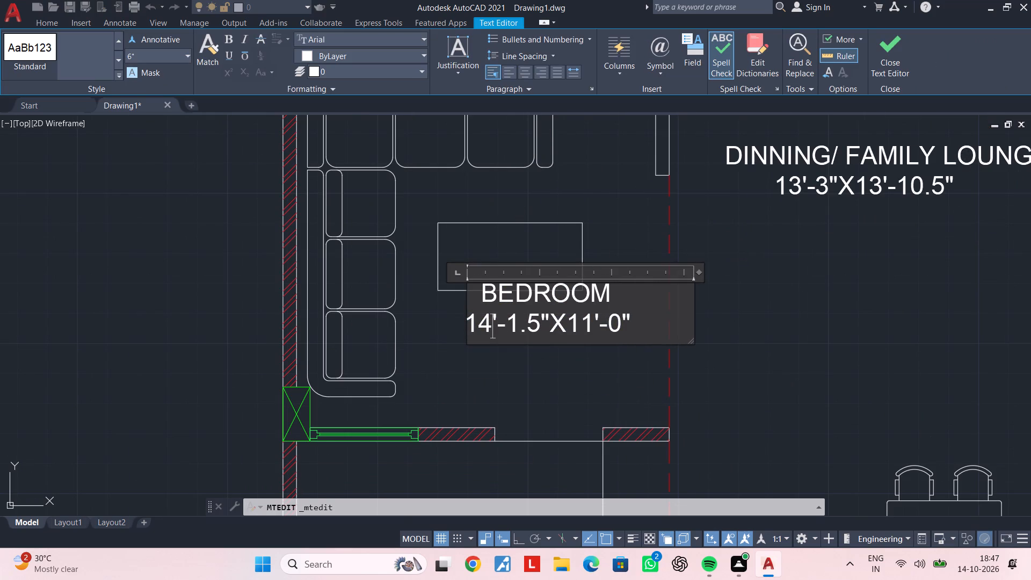
pyautogui.scroll(1, 519, 308)
pyautogui.moveTo(521, 315); pyautogui.dragTo(524, 381, button='middle')
pyautogui.moveTo(617, 386); pyautogui.dragTo(607, 335, button='middle')
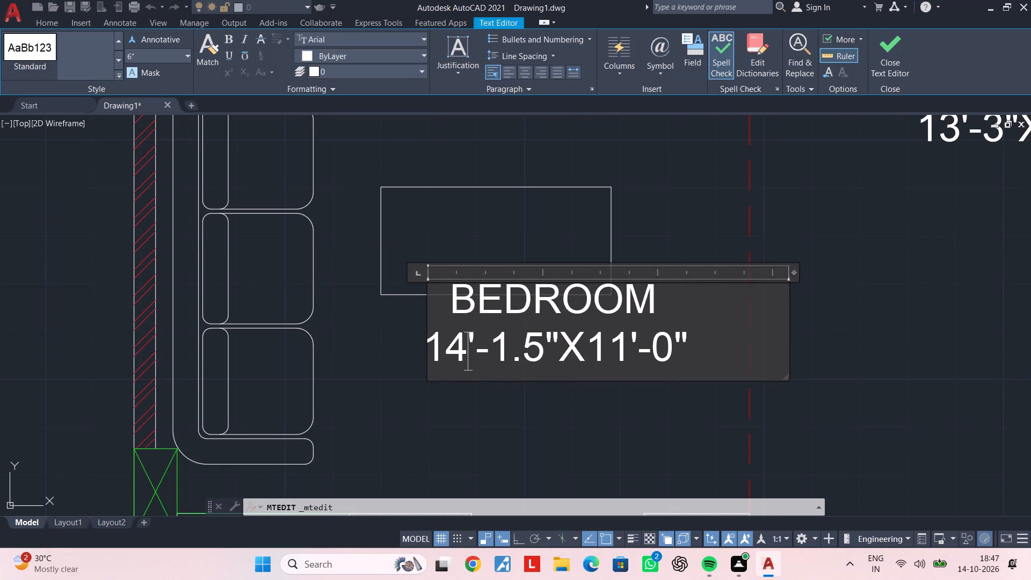
pyautogui.moveTo(703, 332); pyautogui.dragTo(453, 303)
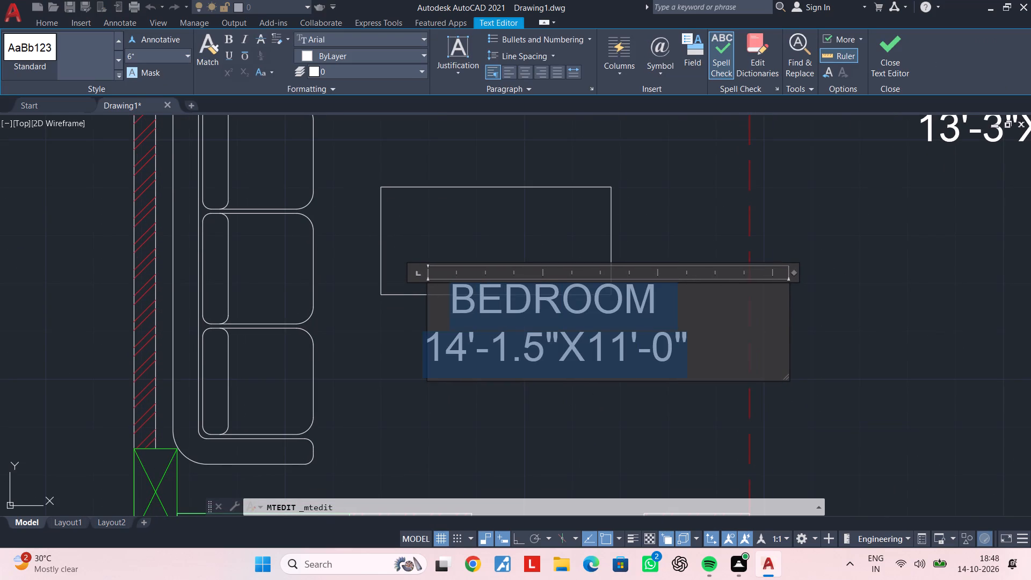
pyautogui.press('BackSpace')
pyautogui.write('DRS')
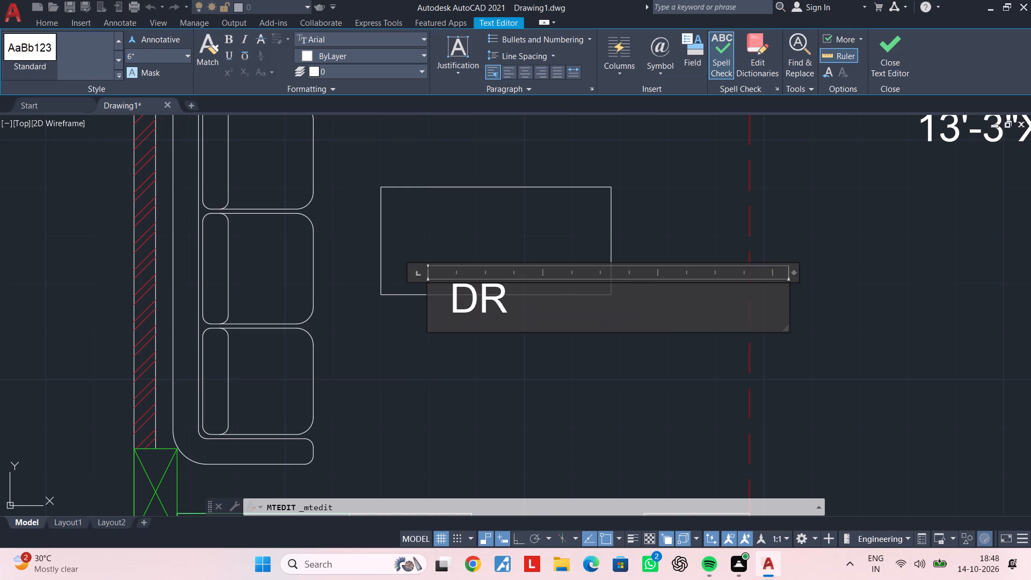
pyautogui.press('BackSpace')
pyautogui.write('AWING')
# Add an indented second line reading 10'-7.5"X10'-0" to the DRAWING label.
pyautogui.press('Return')
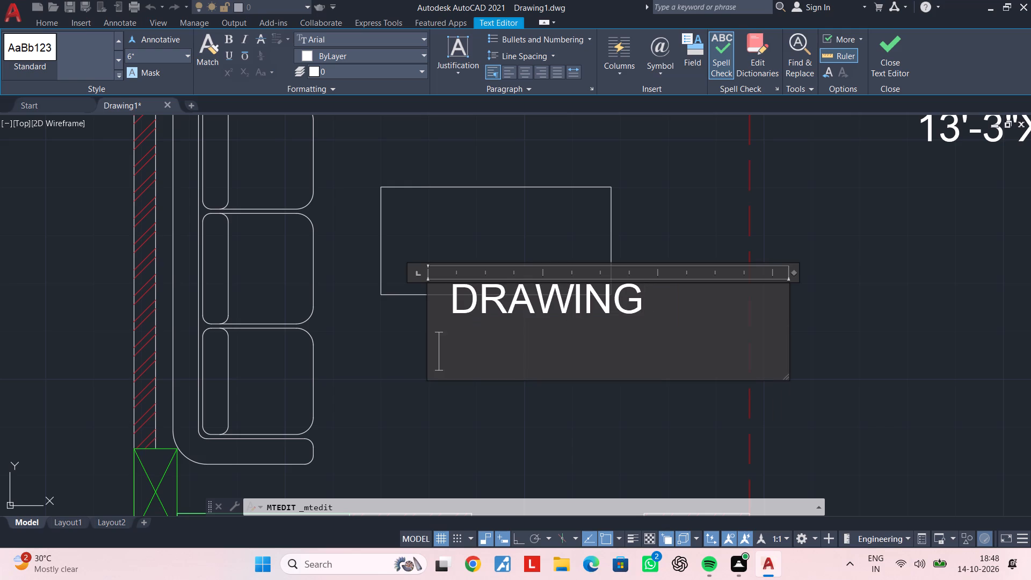
pyautogui.press('space')
pyautogui.press('space')
pyautogui.press('space')
pyautogui.write('10')
pyautogui.write("'-")
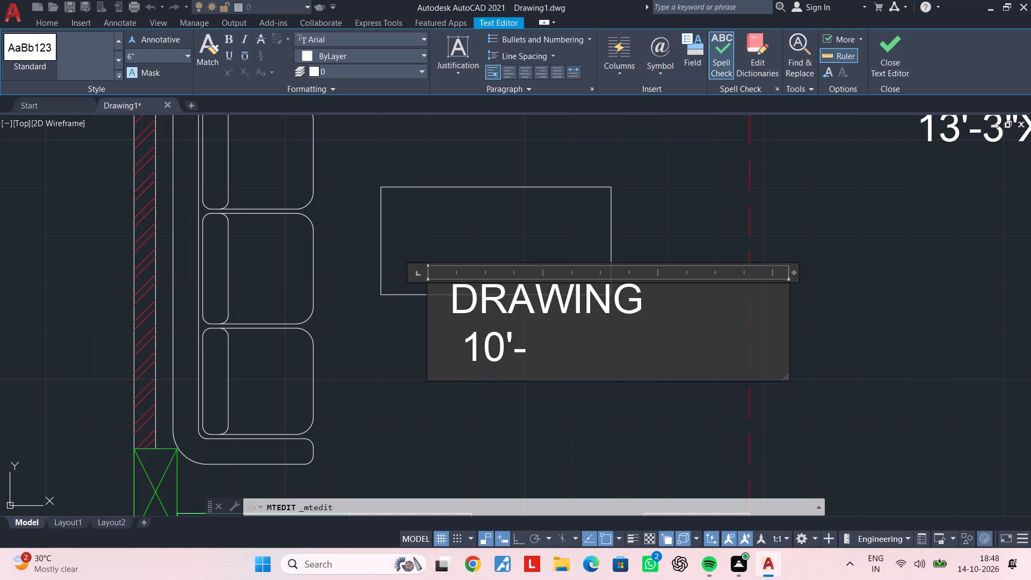
pyautogui.write('7.5"X')
pyautogui.write('10\'-0"')
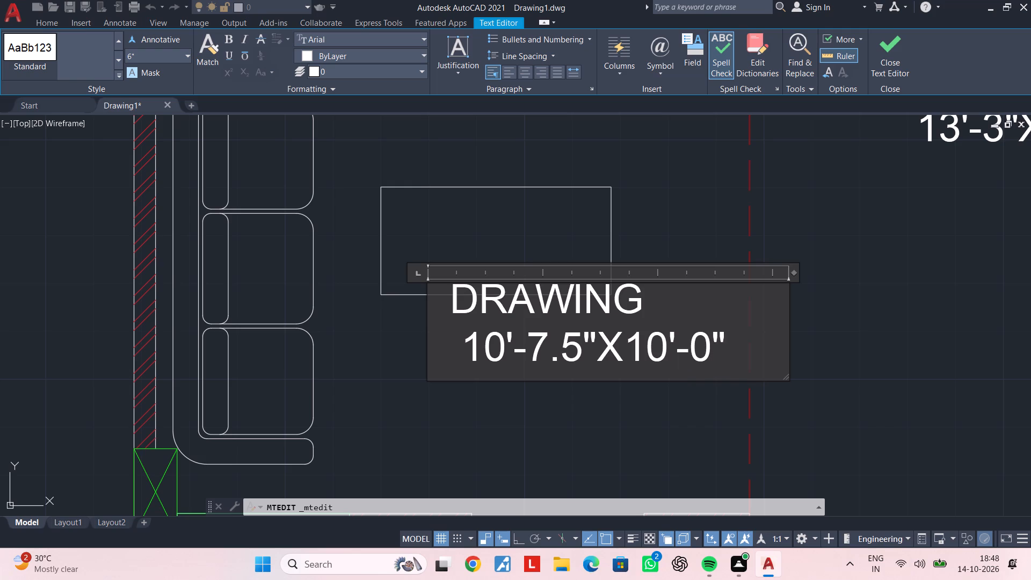
# Indent the word DRAWING with extra spaces to centre it above its dimensions, and finish editing the label.
pyautogui.click(435, 307)
pyautogui.press('space')
pyautogui.press('space')
pyautogui.press('space')
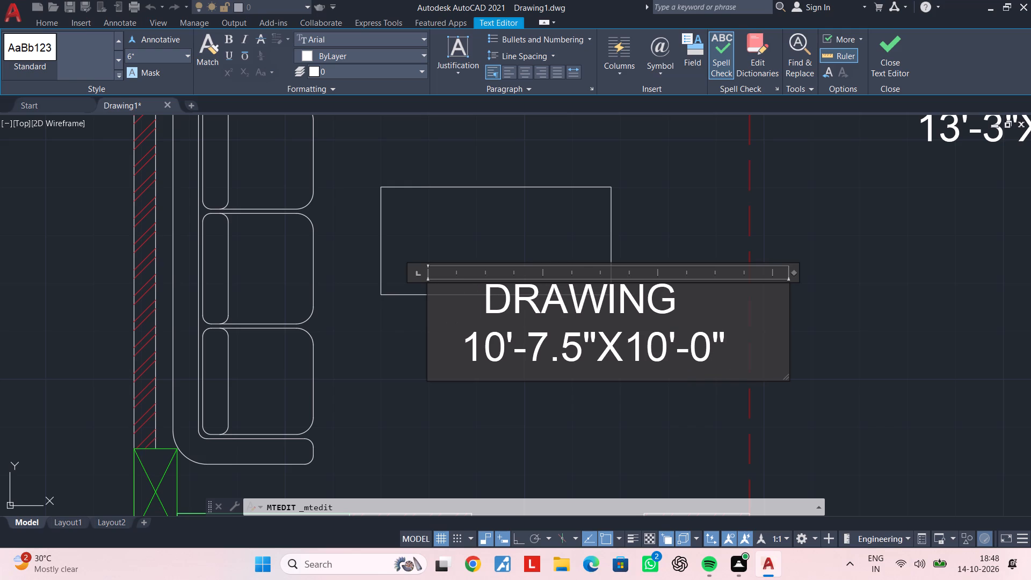
pyautogui.press('space')
pyautogui.press('space')
pyautogui.click(564, 407)
pyautogui.scroll(-1, 599, 375)
pyautogui.press('Escape')
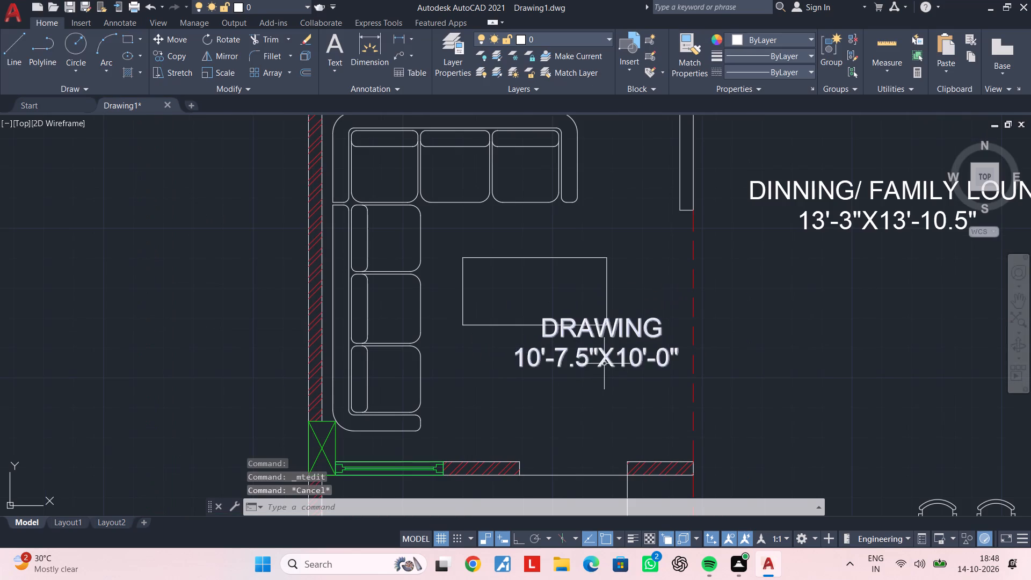
# Move the DRAWING label slightly lower so it sits clear of the coffee table.
pyautogui.click(604, 363)
pyautogui.write('M')
pyautogui.press('space')
pyautogui.click(606, 354)
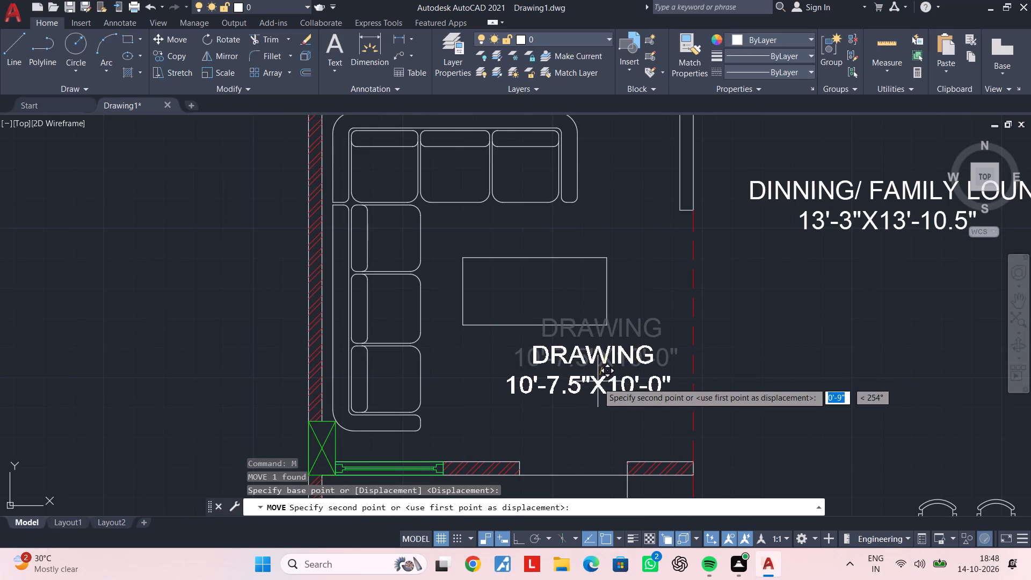
pyautogui.click(584, 388)
pyautogui.press('Escape')
# Copy the DRAWING label into the open space below the staircase, between the two columns.
pyautogui.scroll(-3, 622, 388)
pyautogui.moveTo(629, 389); pyautogui.dragTo(557, 356, button='middle')
pyautogui.press('Escape')
pyautogui.press('Escape')
pyautogui.moveTo(584, 358); pyautogui.dragTo(551, 328, button='middle')
pyautogui.press('Escape')
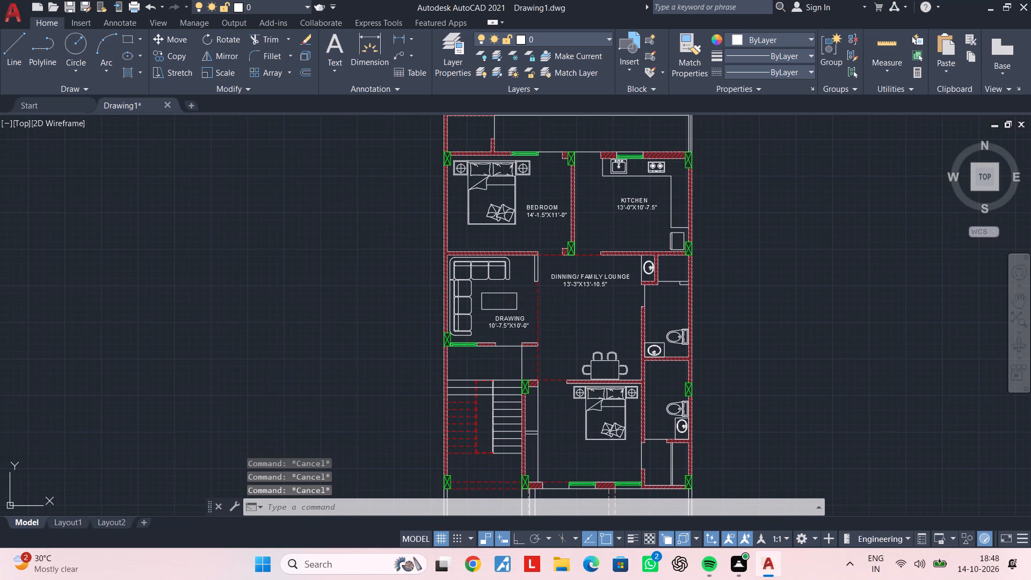
pyautogui.press('Escape')
pyautogui.press('Escape')
pyautogui.press('Escape')
pyautogui.press('Escape')
pyautogui.moveTo(543, 331); pyautogui.dragTo(572, 305, button='middle')
pyautogui.press('Escape')
pyautogui.click(535, 294)
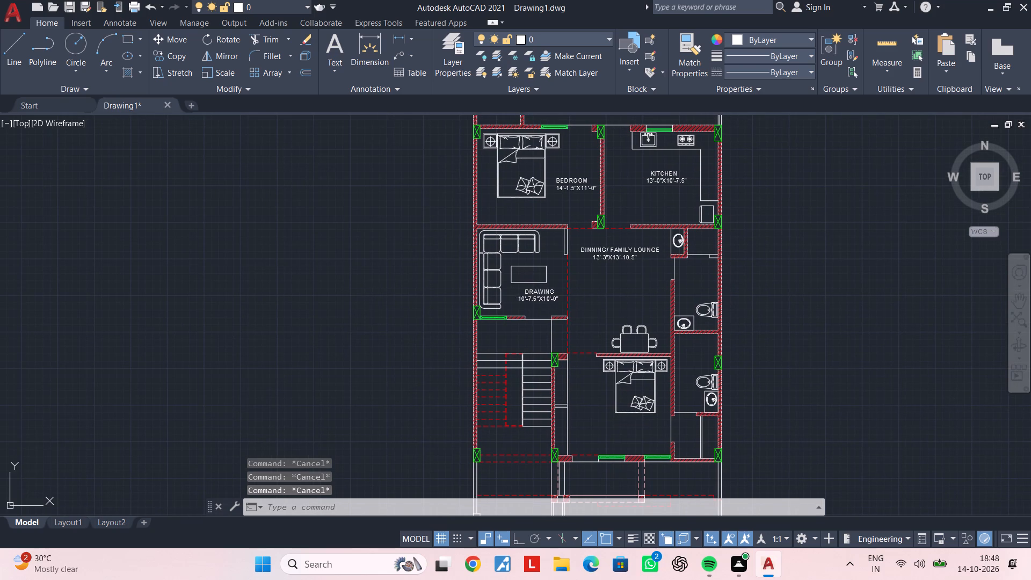
pyautogui.press('c')
pyautogui.write('O')
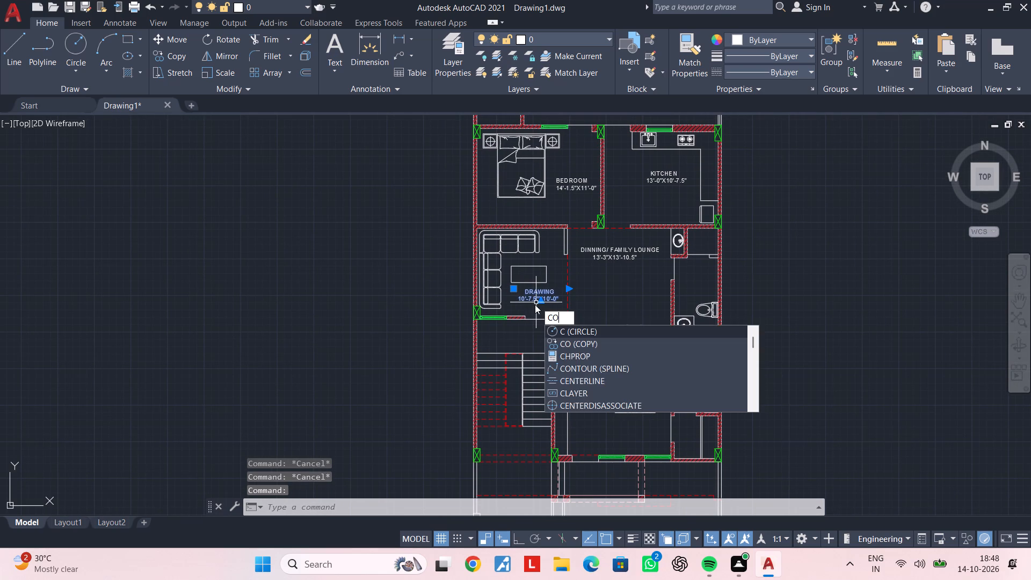
pyautogui.press('space')
pyautogui.click(535, 303)
pyautogui.moveTo(514, 454); pyautogui.dragTo(535, 374, button='middle')
pyautogui.scroll(2, 518, 378)
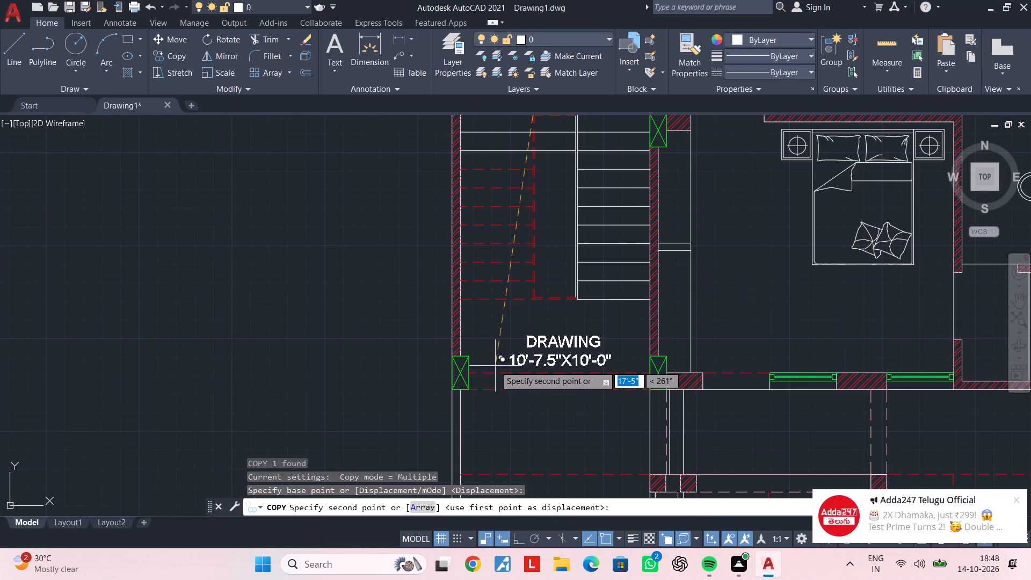
pyautogui.moveTo(494, 364); pyautogui.dragTo(503, 314, button='middle')
pyautogui.scroll(1, 499, 313)
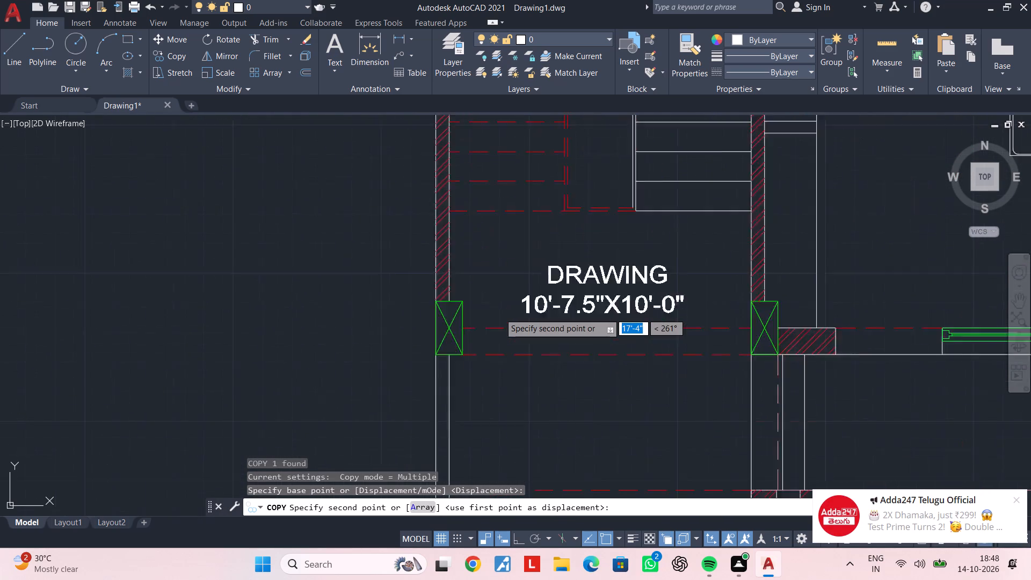
pyautogui.scroll(1, 499, 313)
pyautogui.click(455, 295)
pyautogui.press('Escape')
# Replace the whole text of the copied label below the staircase with PORCH.
pyautogui.moveTo(593, 298); pyautogui.dragTo(536, 310, button='middle')
pyautogui.press('Escape')
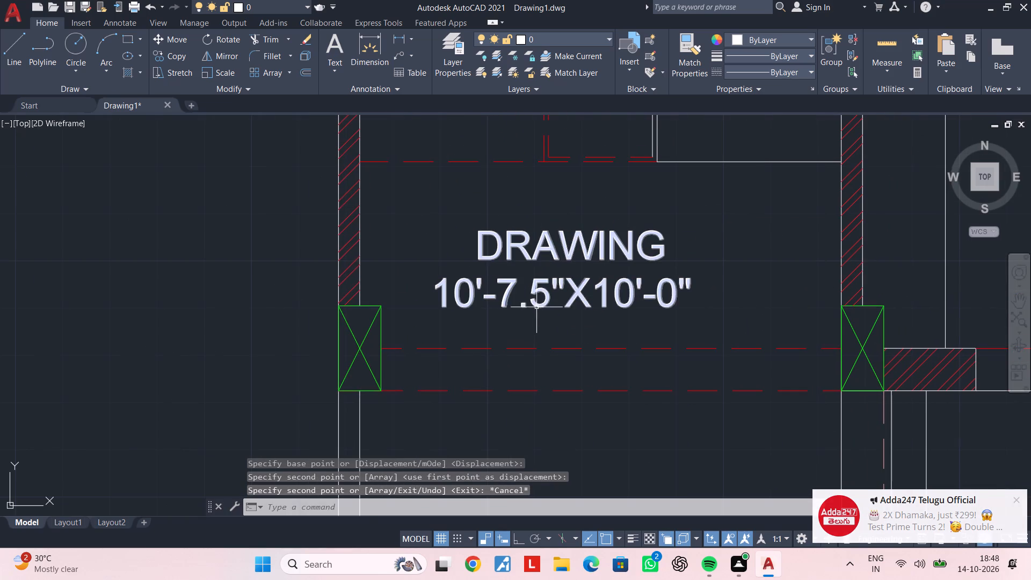
pyautogui.doubleClick(539, 301)
pyautogui.press('Escape')
pyautogui.doubleClick(547, 299)
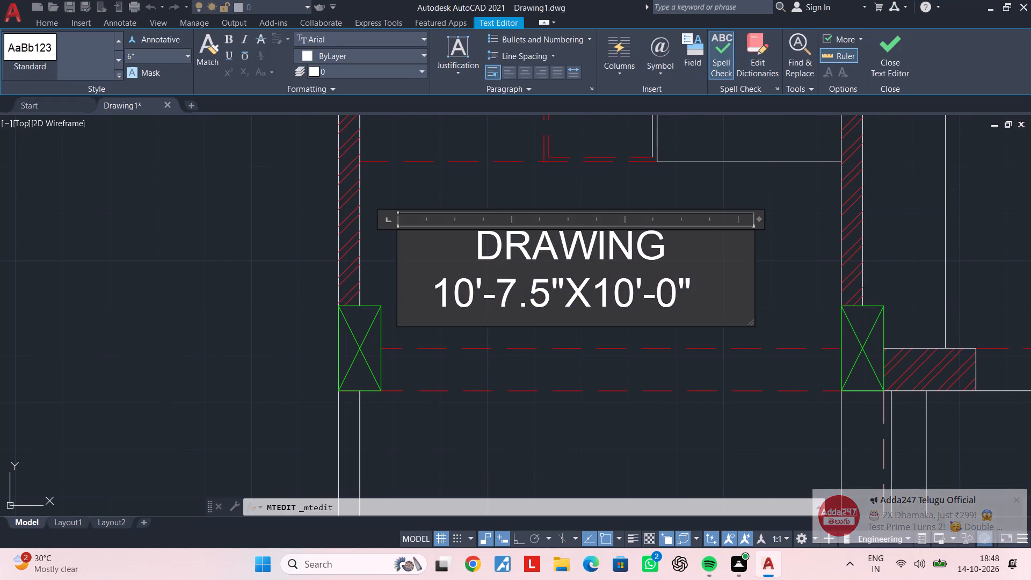
pyautogui.moveTo(687, 293); pyautogui.dragTo(480, 264)
pyautogui.press('BackSpace')
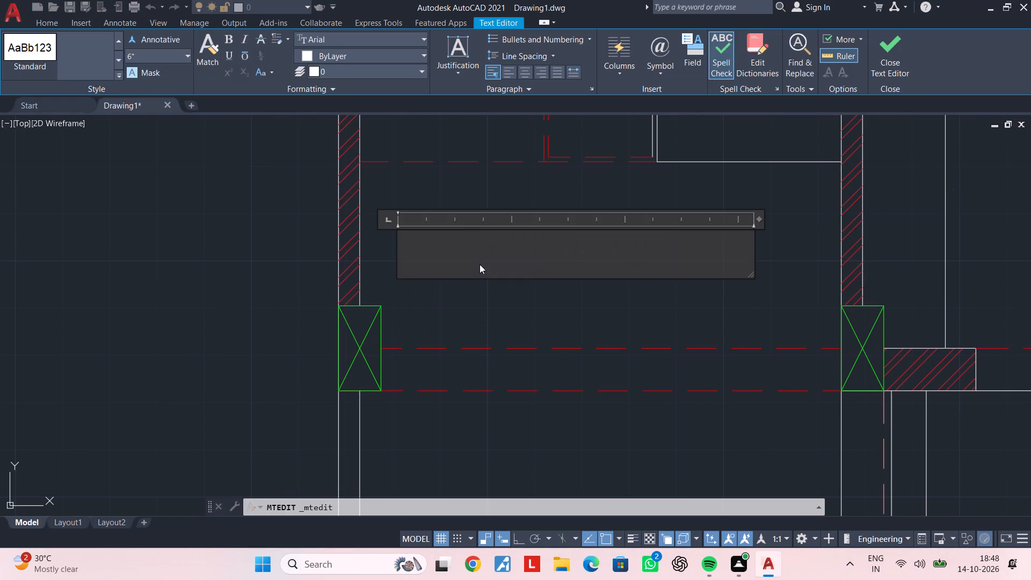
pyautogui.write('PORCH')
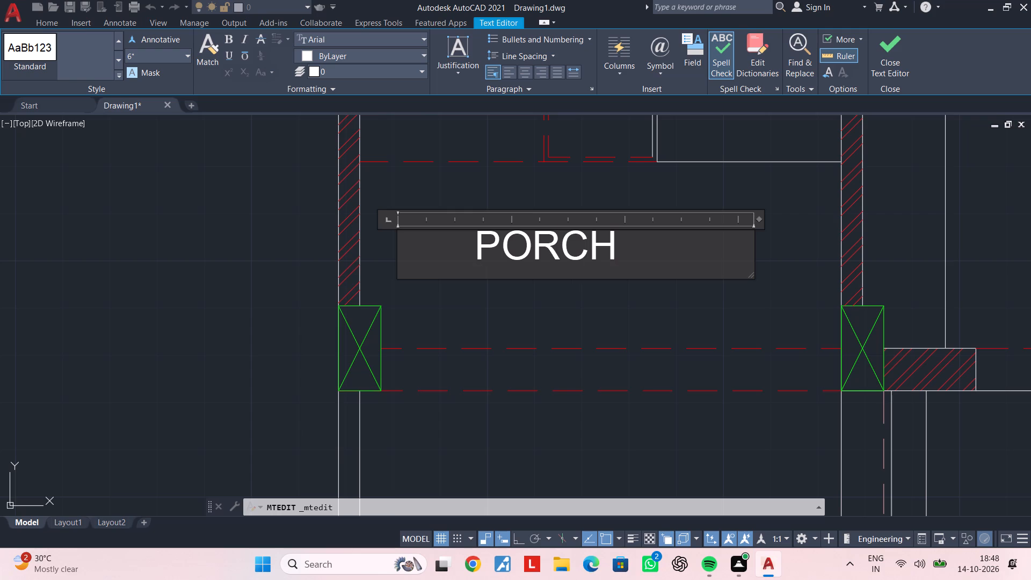
# Add a second line reading 8'-6"X18'-3" to the PORCH label, indented with spaces to centre it under the name.
pyautogui.press('Return')
pyautogui.press('space')
pyautogui.press('space')
pyautogui.press('space')
pyautogui.write("8'")
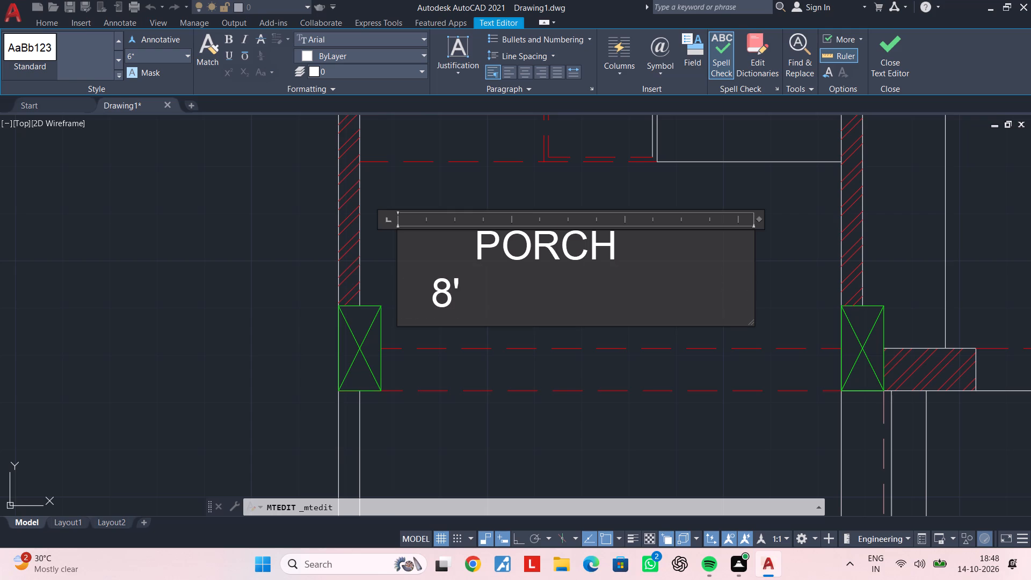
pyautogui.write('-6"X')
pyautogui.write('18\'-3"')
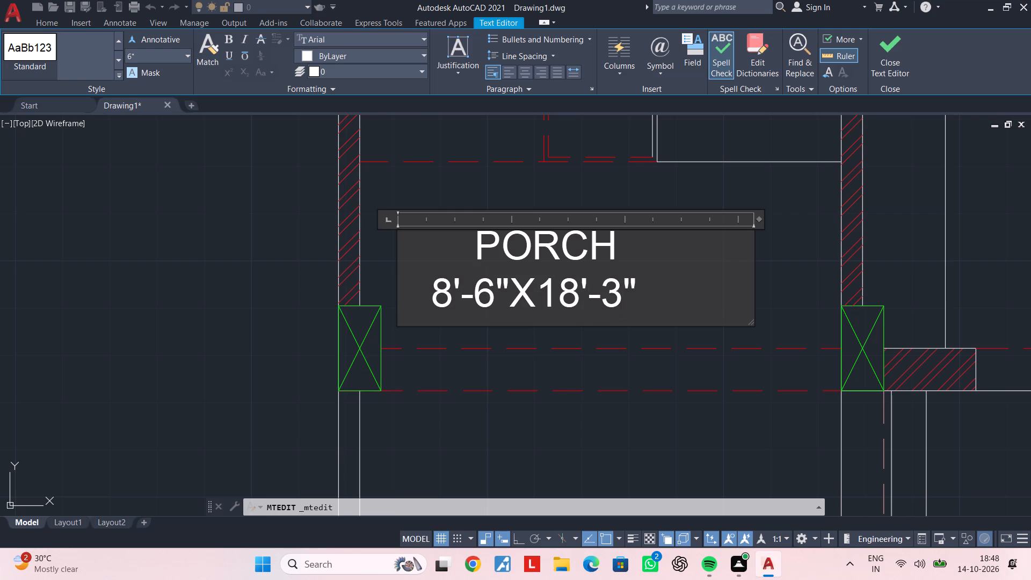
pyautogui.click(411, 300)
pyautogui.press('BackSpace')
pyautogui.press('space')
pyautogui.press('space')
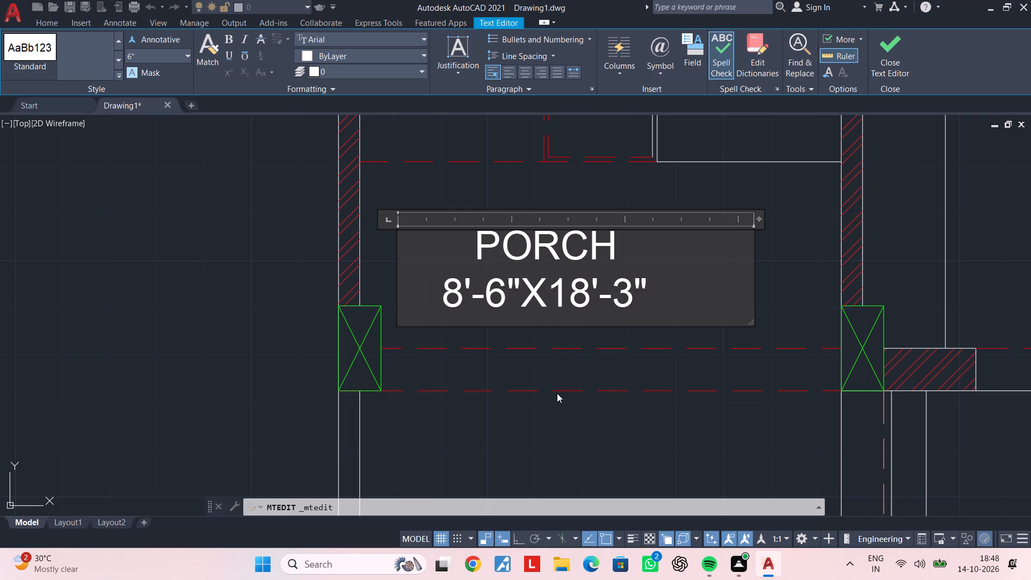
pyautogui.press('space')
pyautogui.click(574, 460)
# Widen the upper bedroom label's text frame so BEDROOM sits centred above its dimensions.
pyautogui.scroll(-5, 593, 453)
pyautogui.moveTo(605, 442); pyautogui.dragTo(487, 385, button='middle')
pyautogui.moveTo(698, 375); pyautogui.dragTo(629, 378, button='middle')
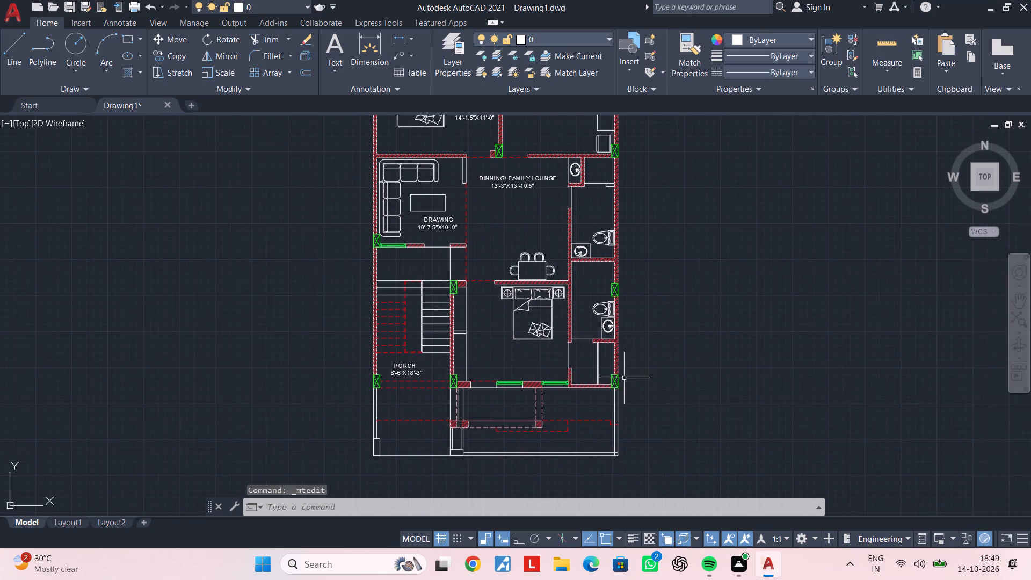
pyautogui.press('Escape')
pyautogui.press('Escape')
pyautogui.press('Escape')
pyautogui.moveTo(543, 352); pyautogui.dragTo(543, 411, button='middle')
pyautogui.press('Escape')
pyautogui.moveTo(435, 275); pyautogui.dragTo(425, 309, button='middle')
pyautogui.click(451, 207)
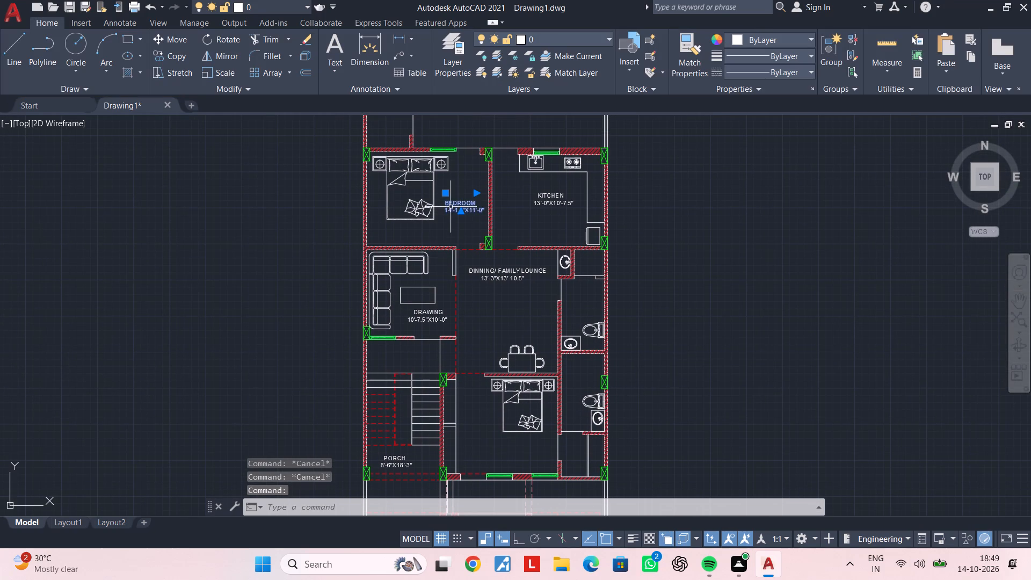
pyautogui.doubleClick(452, 206)
pyautogui.scroll(3, 454, 206)
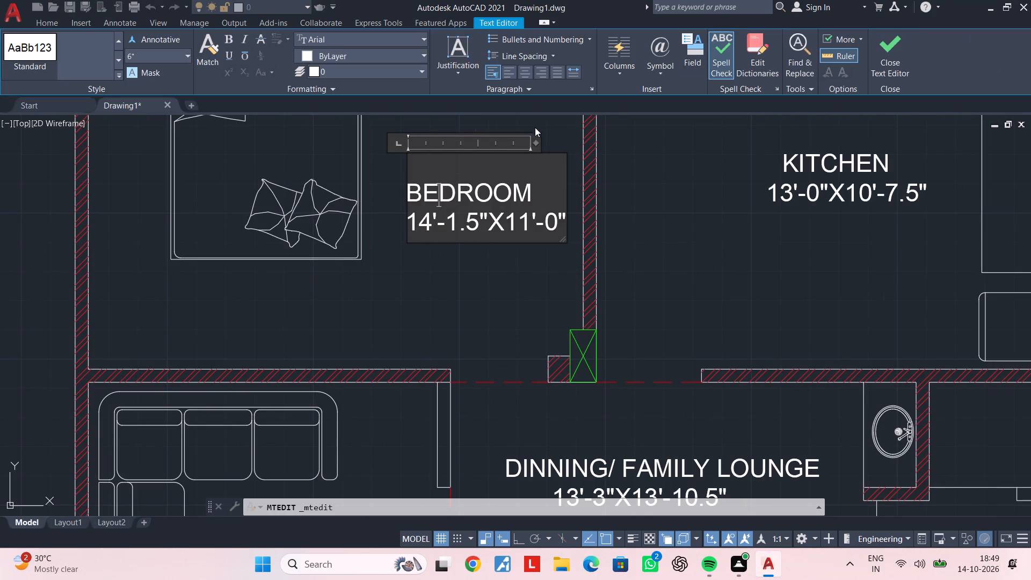
pyautogui.moveTo(533, 143); pyautogui.dragTo(584, 143)
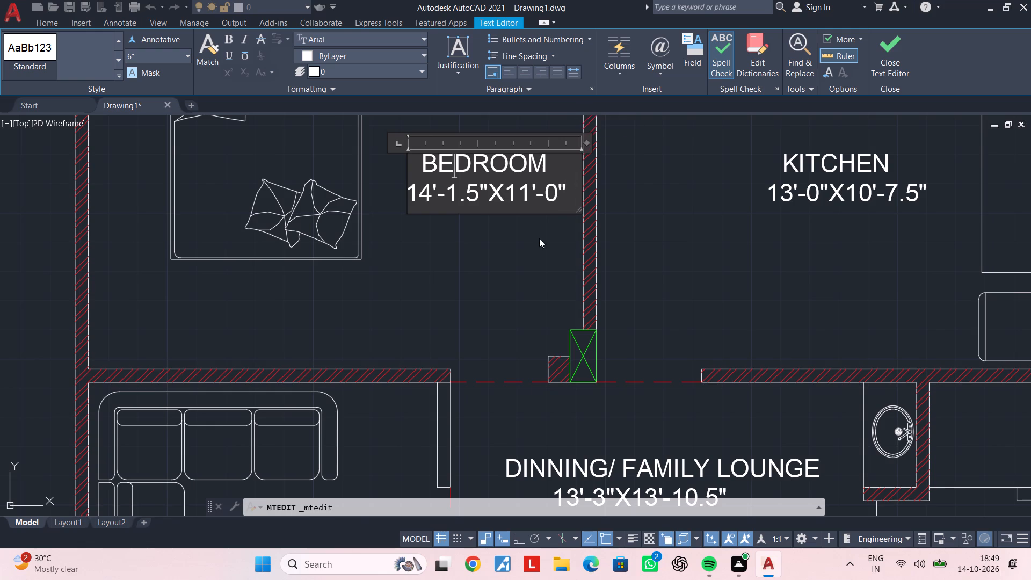
pyautogui.click(525, 256)
# Copy the upper bedroom's label into the lower bedroom, in the open space beside the bed.
pyautogui.scroll(-3, 525, 256)
pyautogui.moveTo(525, 256); pyautogui.dragTo(510, 265, button='middle')
pyautogui.press('Escape')
pyautogui.click(506, 240)
pyautogui.press('c')
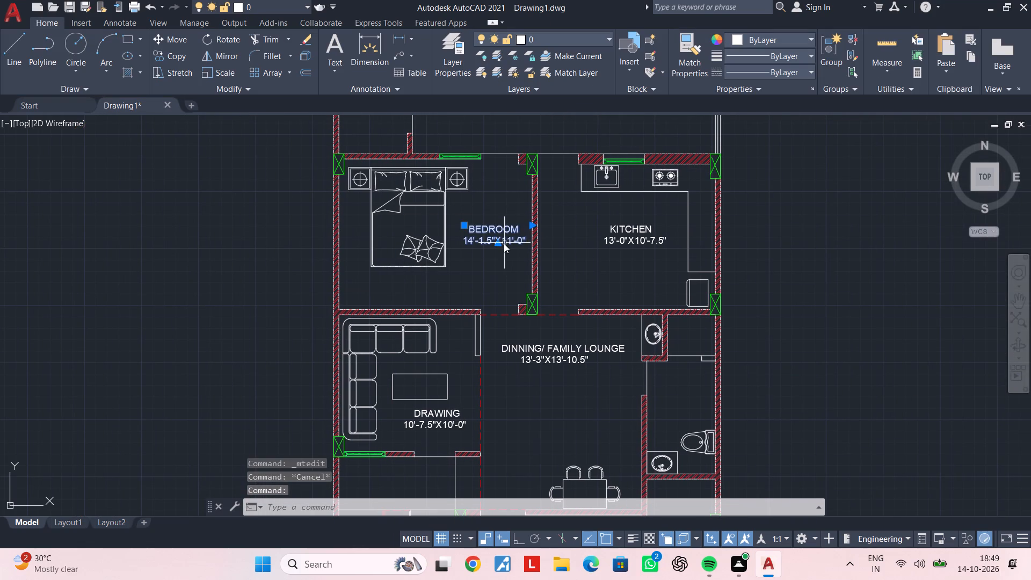
pyautogui.write('O')
pyautogui.press('space')
pyautogui.click(497, 227)
pyautogui.moveTo(548, 380); pyautogui.dragTo(518, 224, button='middle')
pyautogui.moveTo(518, 372); pyautogui.dragTo(522, 282, button='middle')
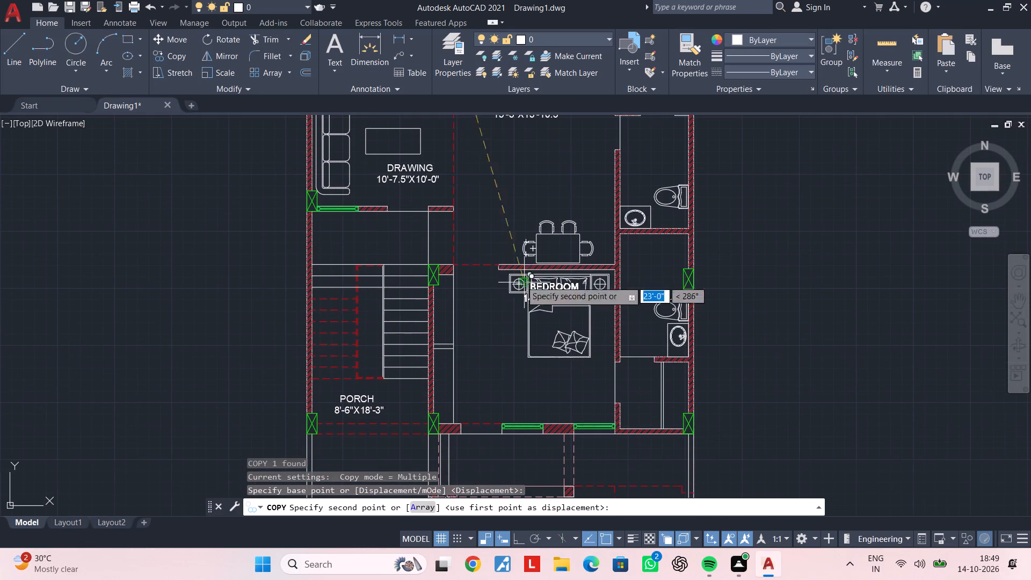
pyautogui.moveTo(483, 344); pyautogui.dragTo(542, 344, button='middle')
pyautogui.scroll(3, 522, 338)
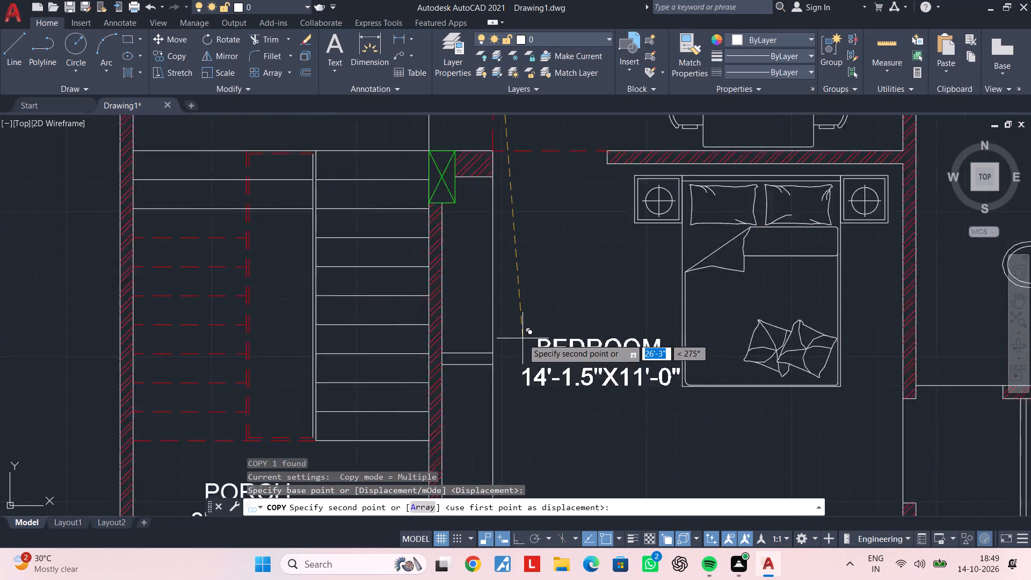
pyautogui.click(510, 330)
pyautogui.press('Escape')
pyautogui.press('Escape')
pyautogui.press('Escape')
pyautogui.press('Escape')
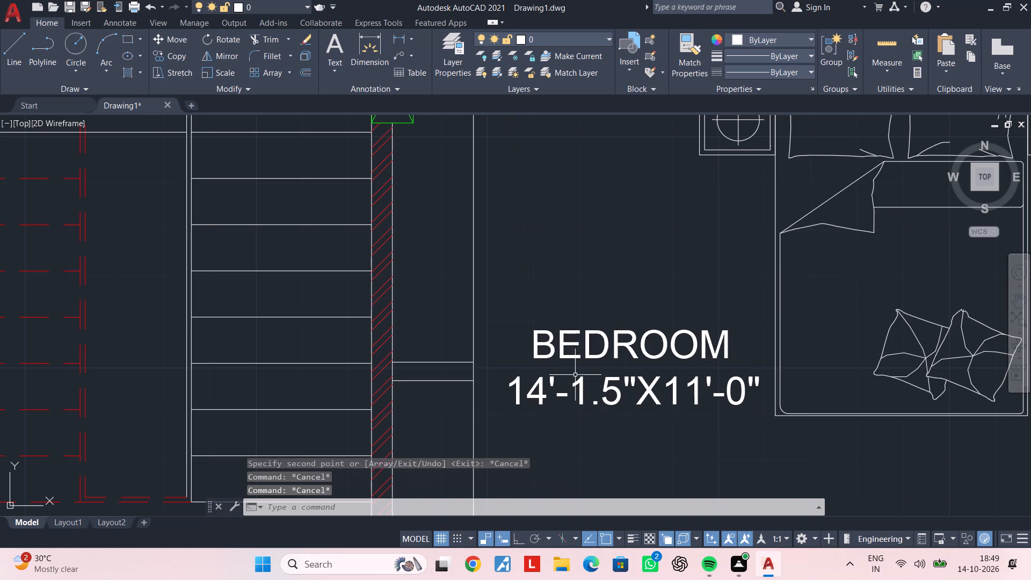
# Change the dimensions line of the lower BEDROOM label to 13'-3"X11'-3".
pyautogui.scroll(1, 575, 388)
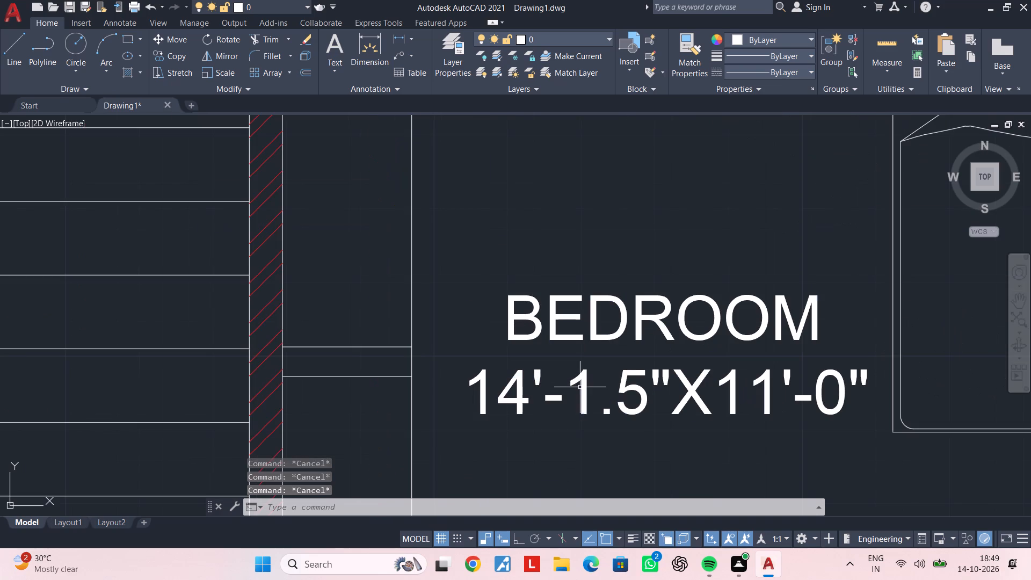
pyautogui.tripleClick(580, 387)
pyautogui.moveTo(870, 392); pyautogui.dragTo(543, 398)
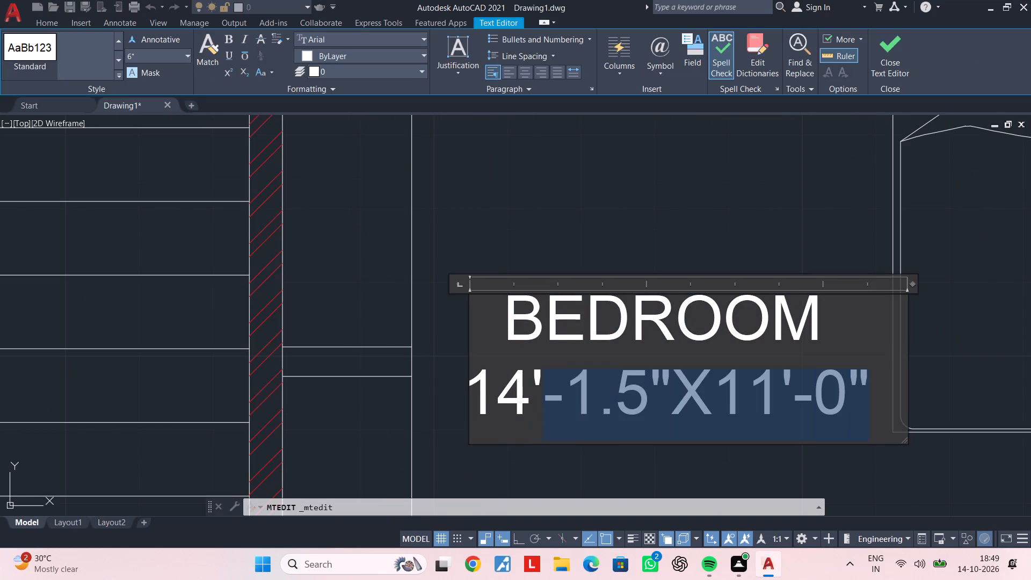
pyautogui.moveTo(543, 398); pyautogui.dragTo(499, 398)
pyautogui.press('BackSpace')
pyautogui.press('3')
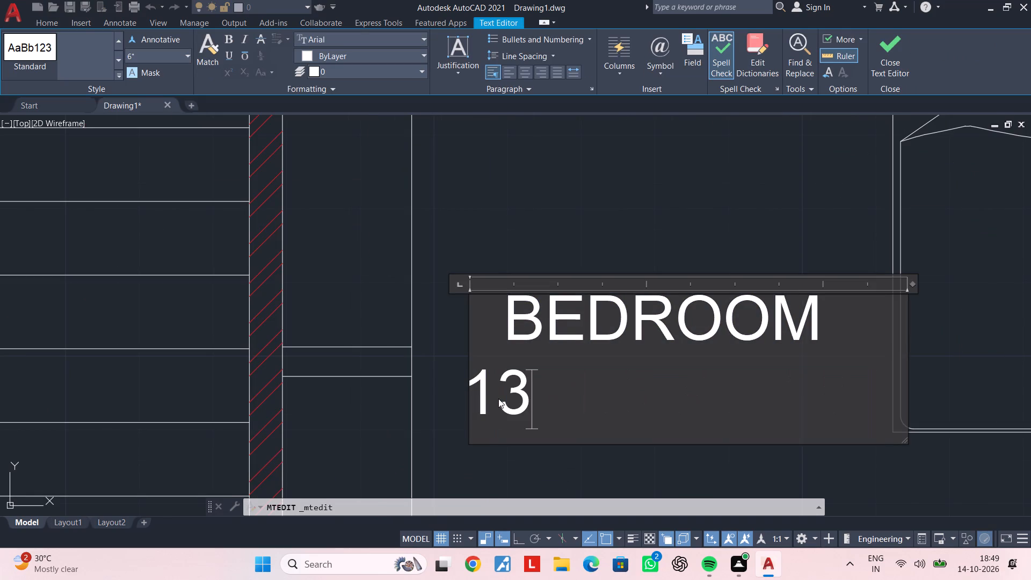
pyautogui.press("'")
pyautogui.write('-3"')
pyautogui.press('x')
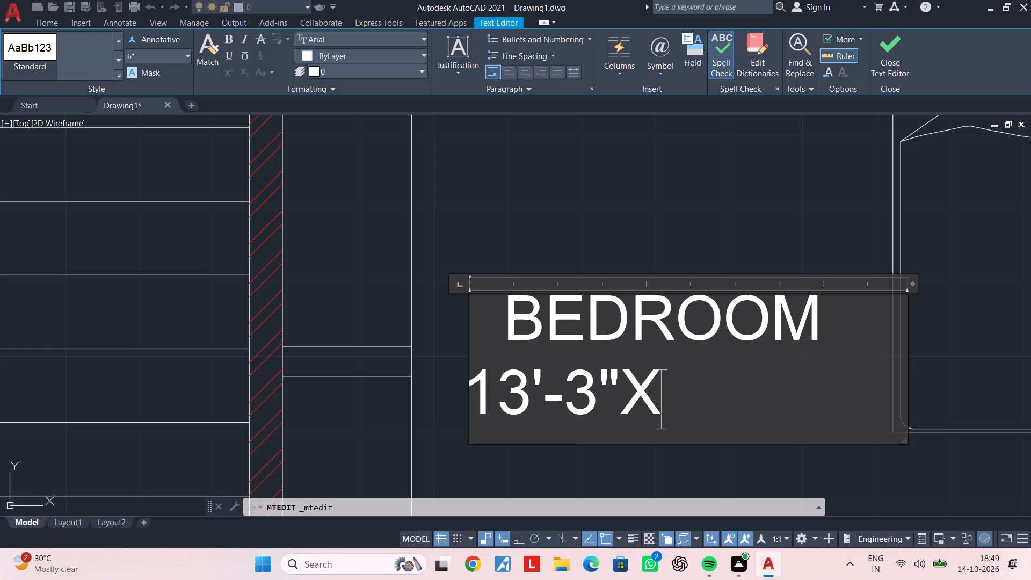
pyautogui.write("11'-3'")
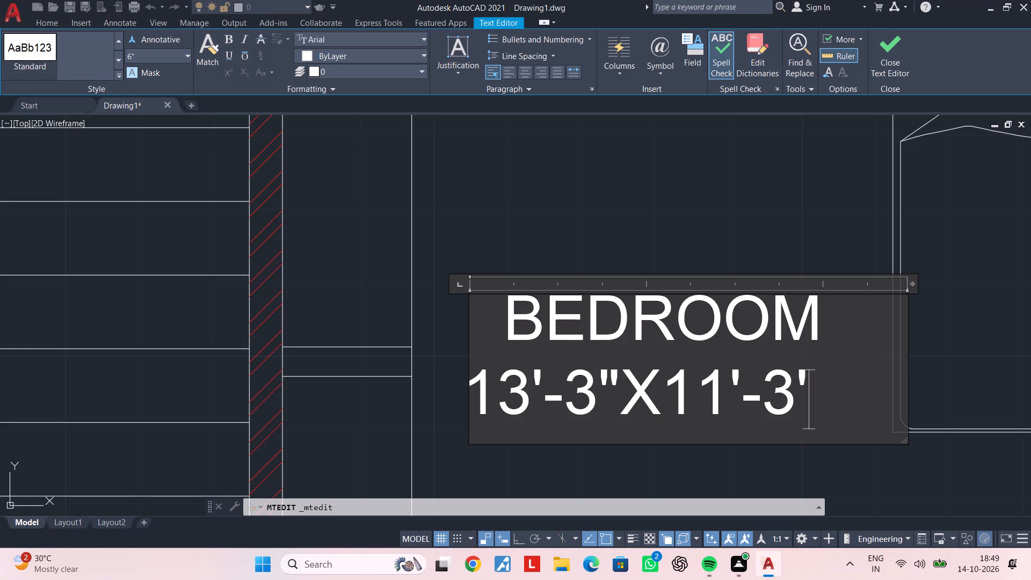
pyautogui.press('BackSpace')
pyautogui.hotkey('shift', '"')
pyautogui.click(698, 186)
pyautogui.scroll(-1, 703, 214)
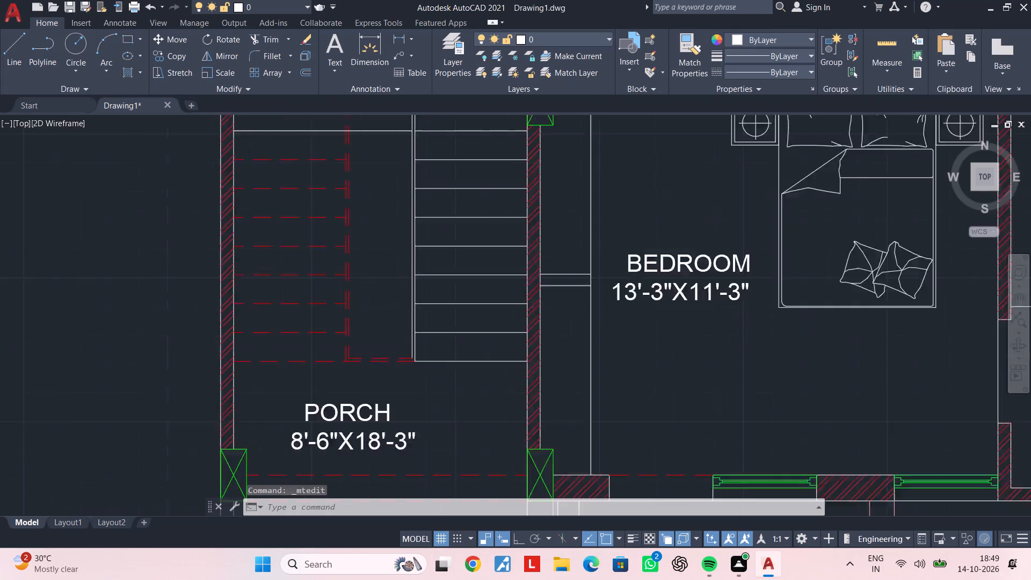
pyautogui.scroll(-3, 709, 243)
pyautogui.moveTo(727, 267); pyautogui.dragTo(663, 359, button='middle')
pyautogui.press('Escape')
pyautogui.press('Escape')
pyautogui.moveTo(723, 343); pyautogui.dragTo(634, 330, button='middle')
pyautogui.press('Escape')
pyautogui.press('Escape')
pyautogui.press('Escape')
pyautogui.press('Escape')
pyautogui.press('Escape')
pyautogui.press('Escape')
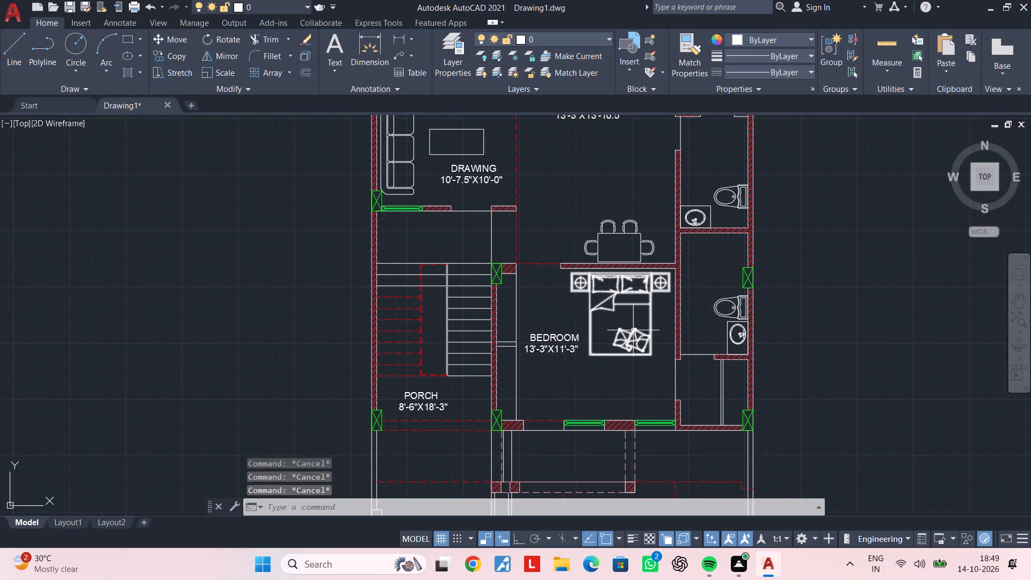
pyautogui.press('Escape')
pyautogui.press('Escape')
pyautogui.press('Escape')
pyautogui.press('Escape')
# Copy the DRAWING label into the toilet beside the dining/family lounge, in the space above the WC.
pyautogui.moveTo(637, 330); pyautogui.dragTo(563, 358, button='middle')
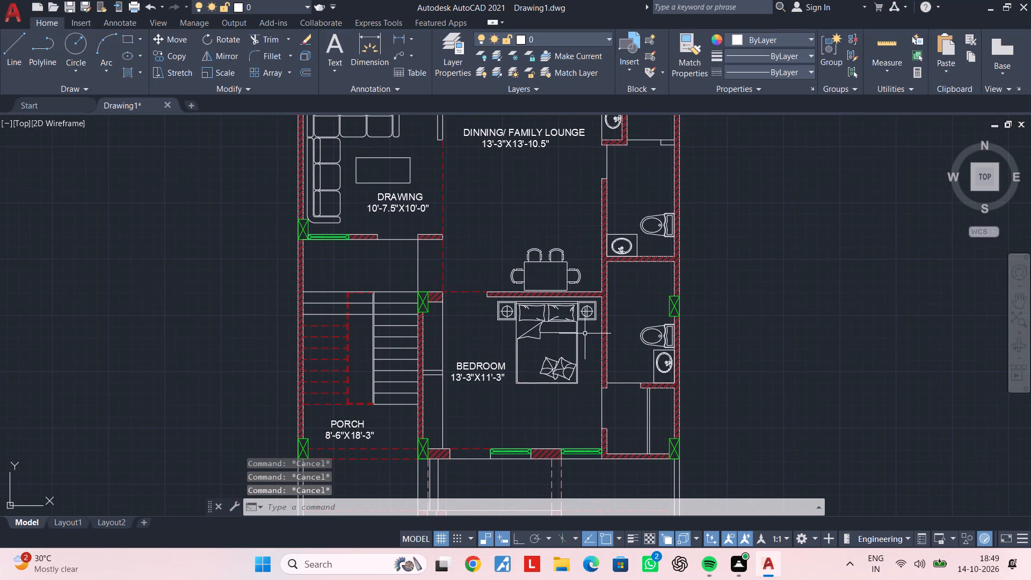
pyautogui.moveTo(585, 334); pyautogui.dragTo(506, 362, button='middle')
pyautogui.moveTo(507, 335); pyautogui.dragTo(481, 382, button='middle')
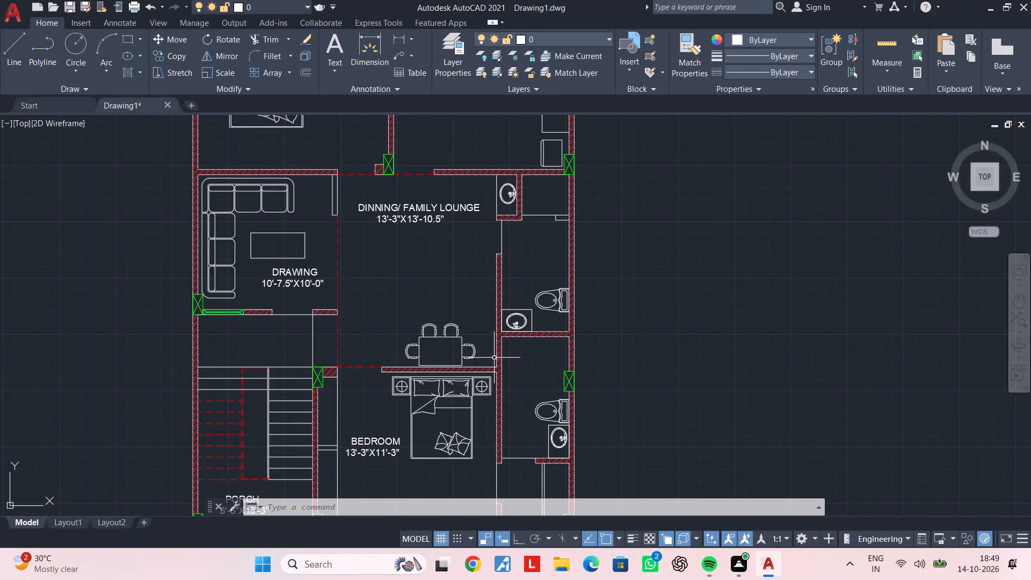
pyautogui.moveTo(489, 360); pyautogui.dragTo(522, 354, button='middle')
pyautogui.click(324, 281)
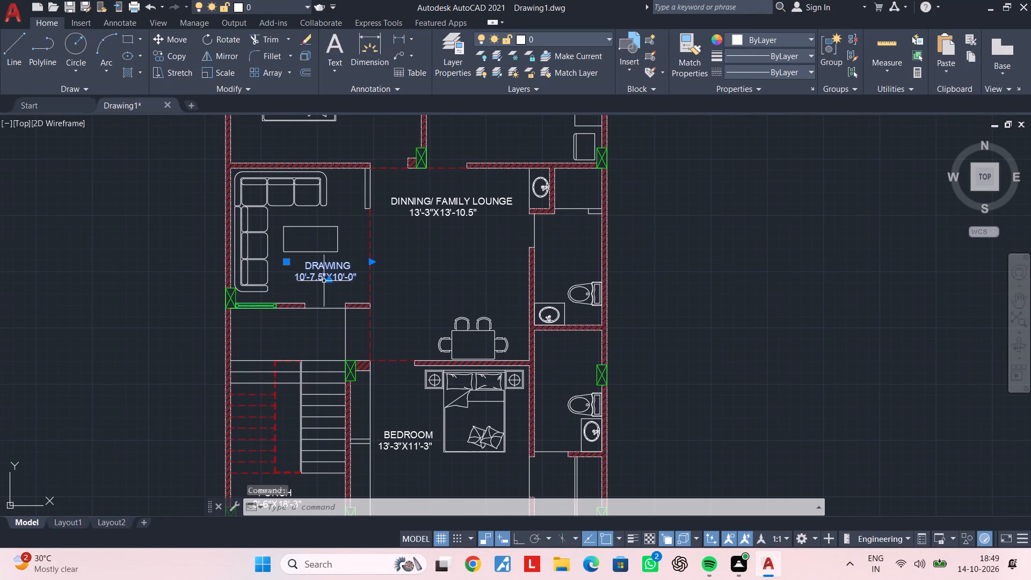
pyautogui.press('c')
pyautogui.press('o')
pyautogui.press('space')
pyautogui.click(324, 284)
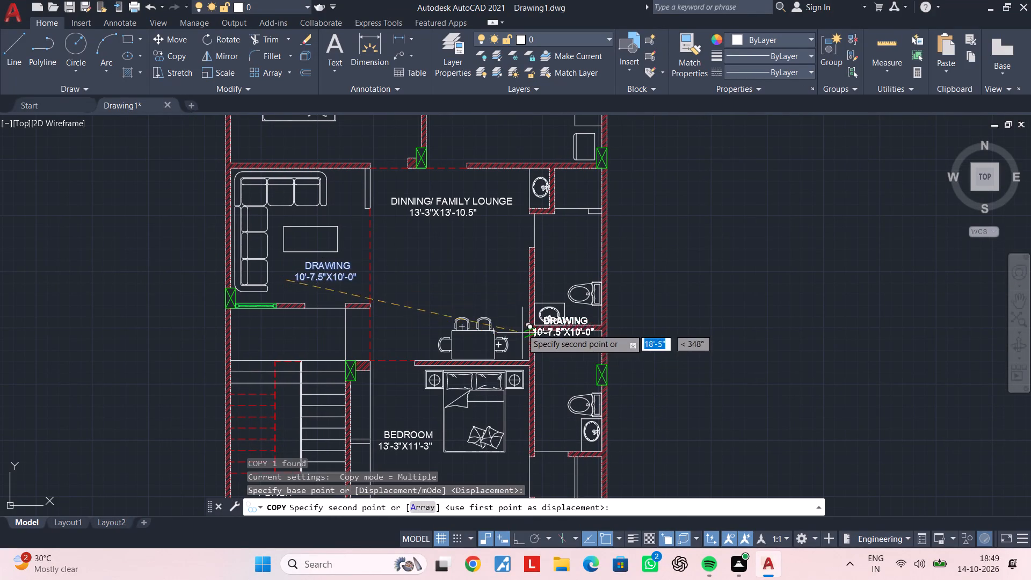
pyautogui.scroll(1, 541, 273)
pyautogui.moveTo(541, 272); pyautogui.dragTo(528, 317, button='middle')
pyautogui.scroll(1, 521, 306)
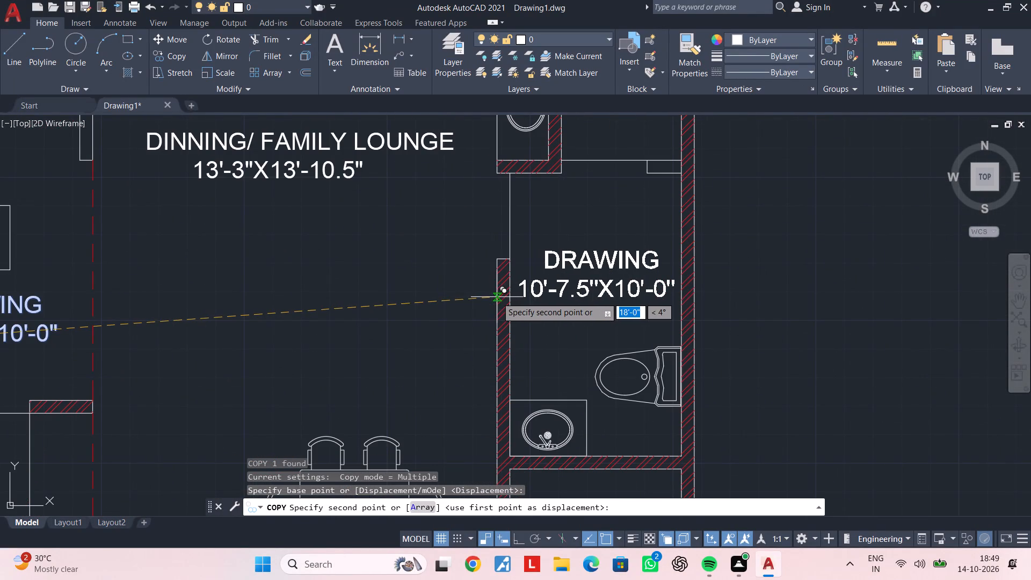
pyautogui.click(497, 297)
pyautogui.press('Escape')
pyautogui.press('Escape')
# Replace the whole text of the label copied into the upper toilet with TOILET.
pyautogui.doubleClick(587, 292)
pyautogui.scroll(2, 665, 292)
pyautogui.moveTo(693, 285); pyautogui.dragTo(669, 287)
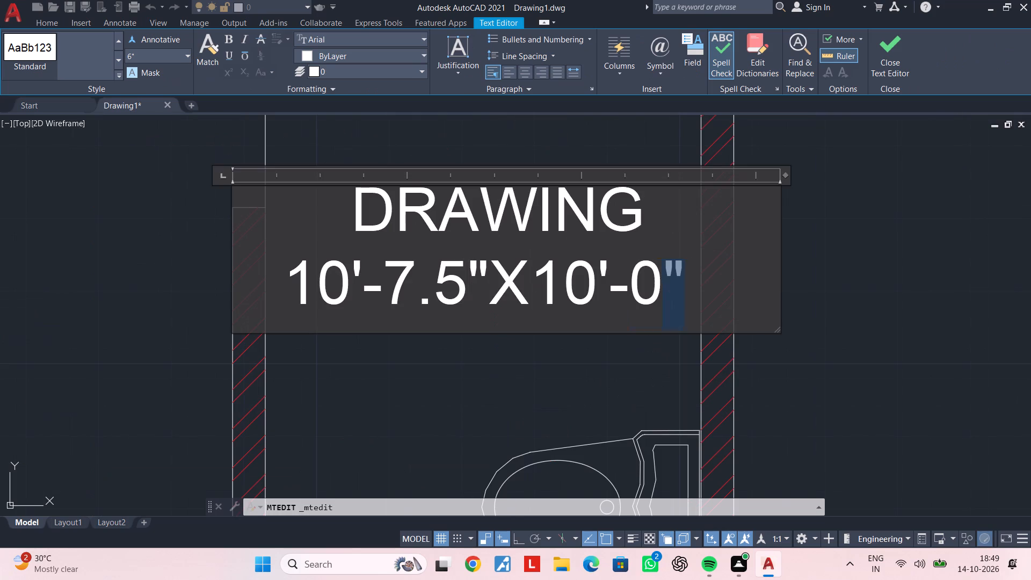
pyautogui.moveTo(669, 287); pyautogui.dragTo(347, 227)
pyautogui.press('BackSpace')
pyautogui.write('TOILRT')
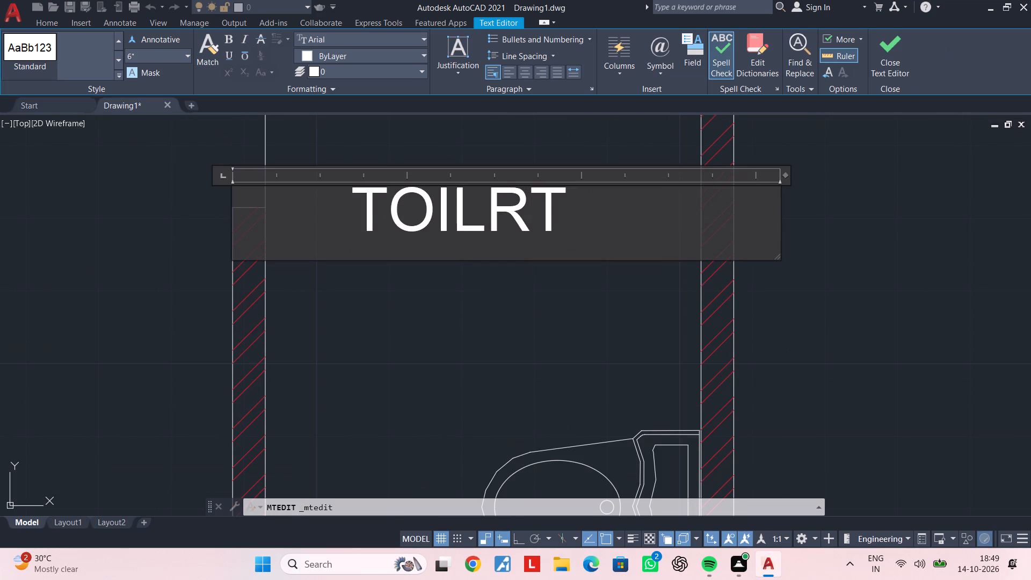
pyautogui.press('BackSpace')
pyautogui.press('BackSpace')
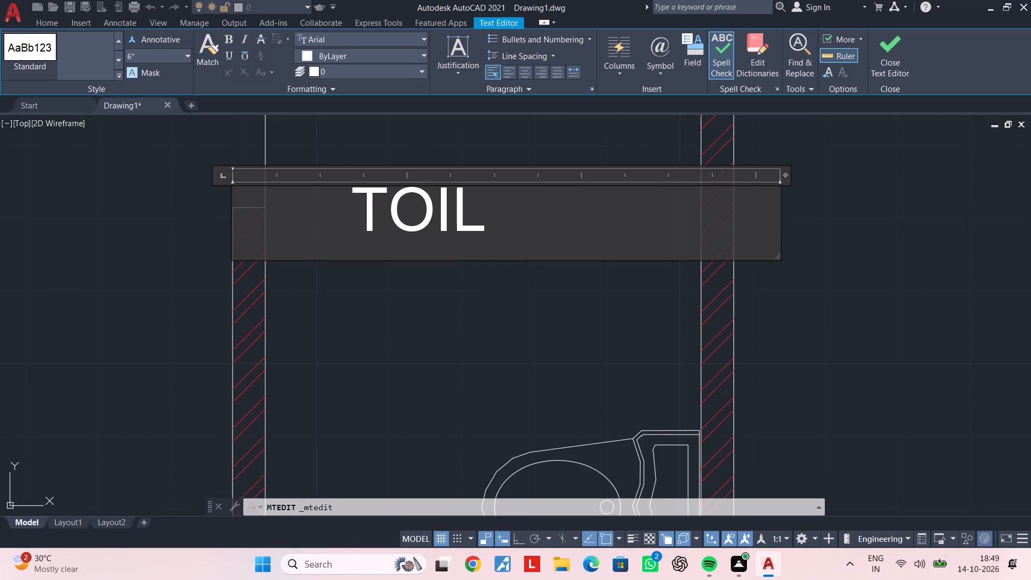
pyautogui.write('ET')
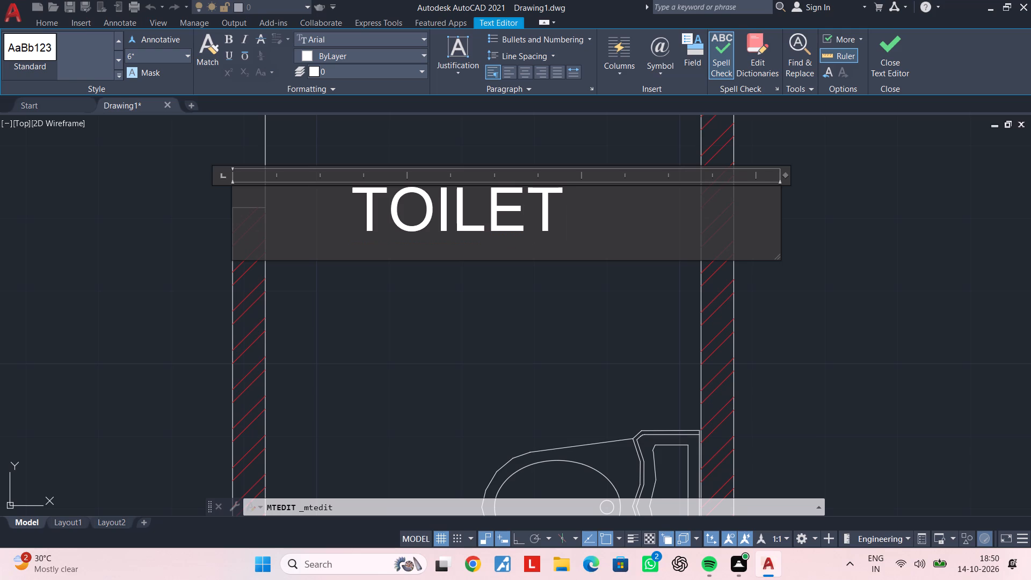
# Add a second line reading 5'-0"X8'-3" to the TOILET label and indent both lines with spaces to centre them.
pyautogui.press('Return')
pyautogui.press('space')
pyautogui.press('space')
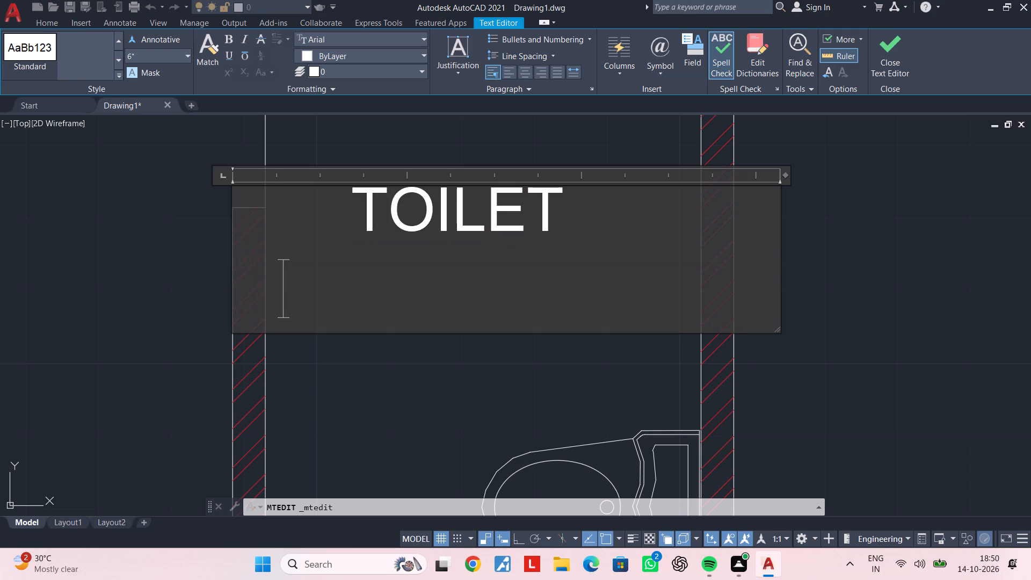
pyautogui.press('space')
pyautogui.press('space')
pyautogui.press('space')
pyautogui.press('8')
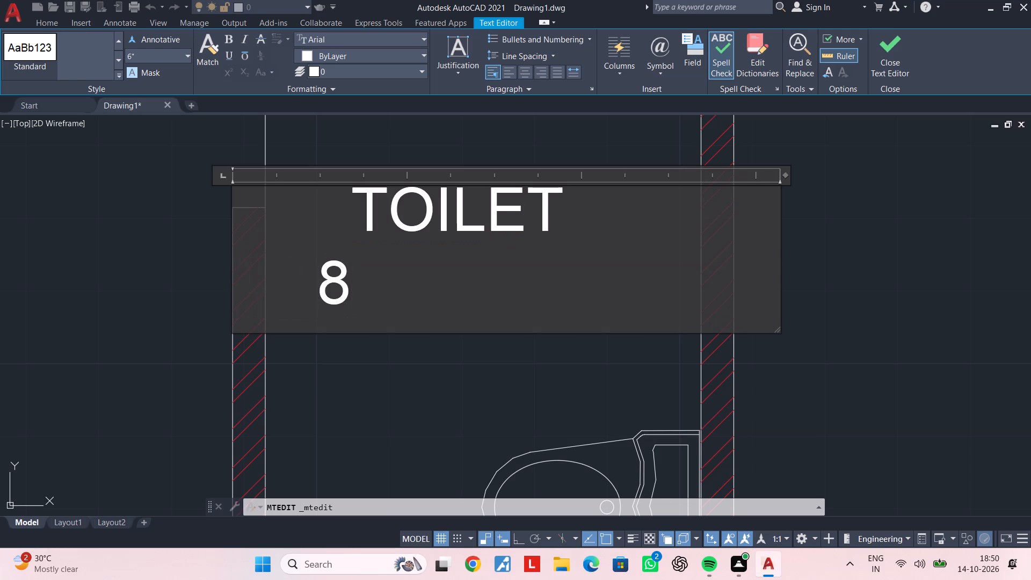
pyautogui.press('BackSpace')
pyautogui.write("5'")
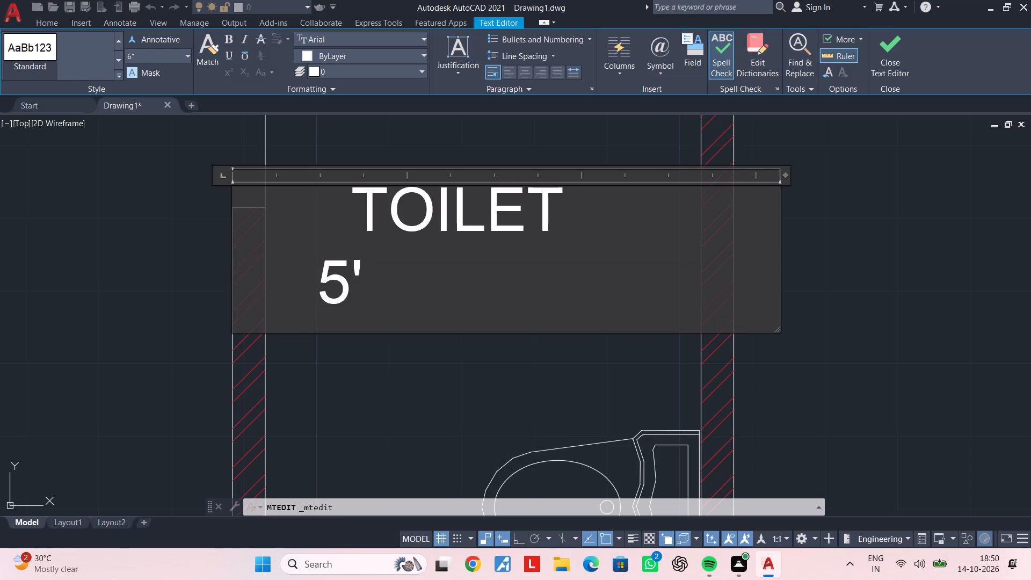
pyautogui.write('-0"X')
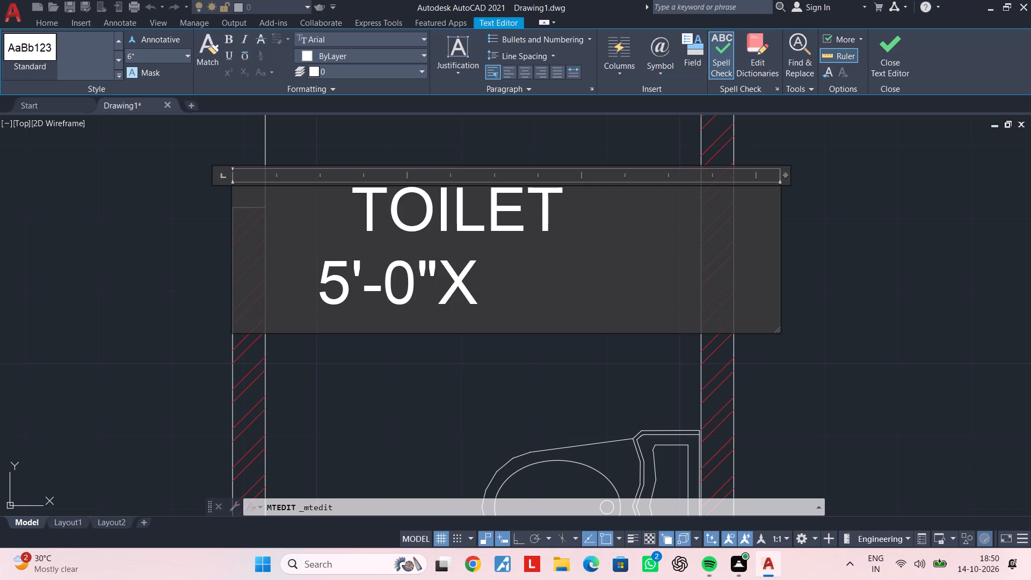
pyautogui.write('8\'-3"')
pyautogui.click(305, 291)
pyautogui.press('space')
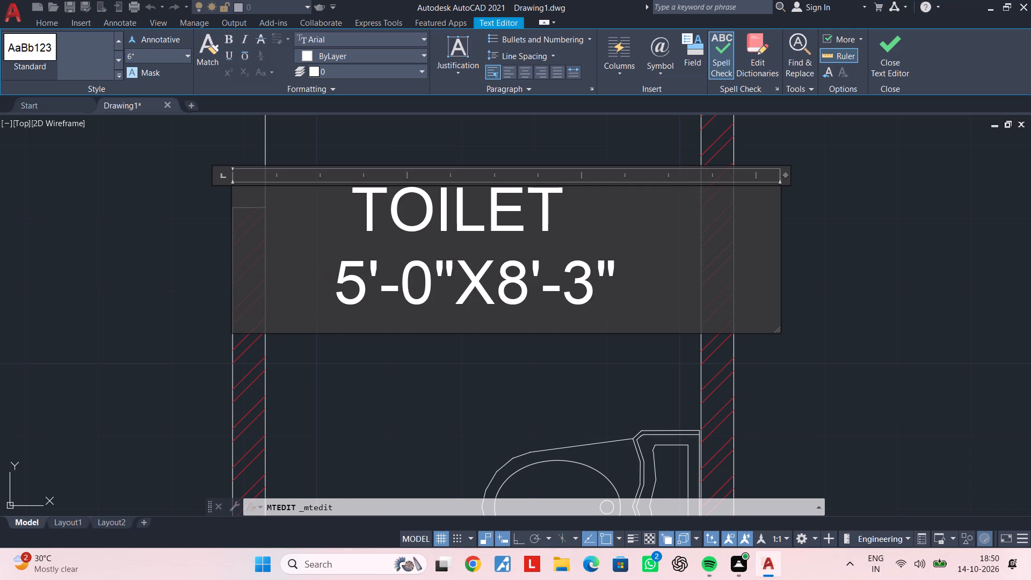
pyautogui.click(335, 227)
pyautogui.press('space')
pyautogui.click(417, 343)
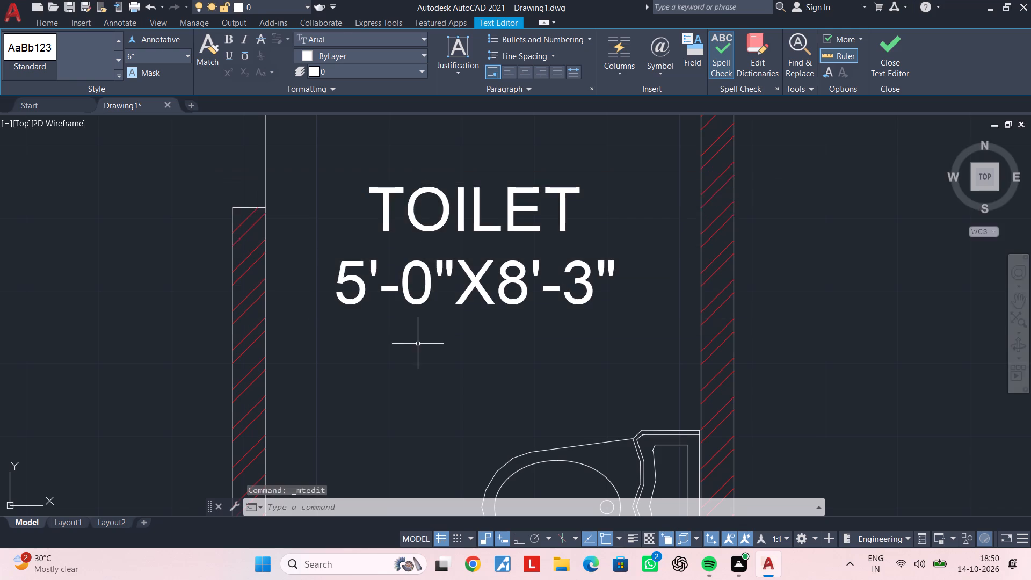
# Copy the TOILET label into the lower toilet beside the lower bedroom, next to the washbasin.
pyautogui.scroll(-3, 425, 346)
pyautogui.moveTo(427, 347); pyautogui.dragTo(489, 378, button='middle')
pyautogui.scroll(-1, 464, 372)
pyautogui.press('Escape')
pyautogui.press('Escape')
pyautogui.press('Escape')
pyautogui.press('Escape')
pyautogui.moveTo(508, 372); pyautogui.dragTo(517, 421, button='middle')
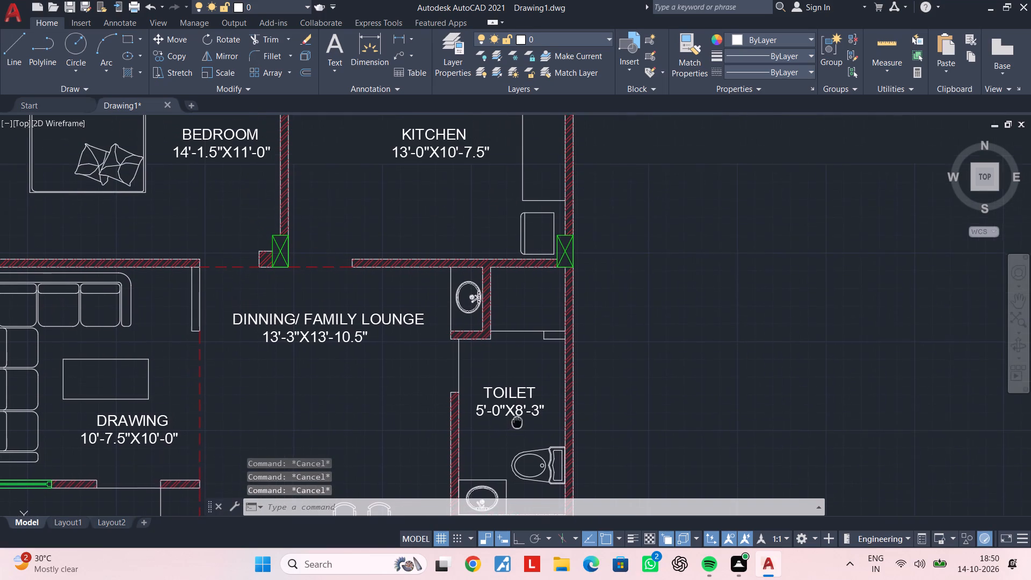
pyautogui.moveTo(517, 421); pyautogui.dragTo(517, 422, button='middle')
pyautogui.press('Escape')
pyautogui.click(524, 407)
pyautogui.press('c')
pyautogui.press('o')
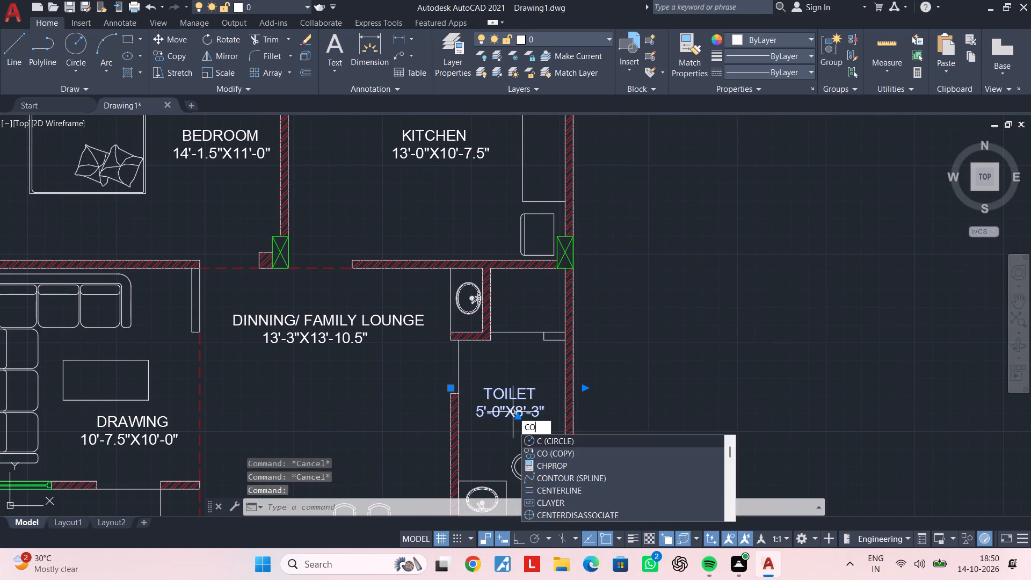
pyautogui.press('space')
pyautogui.click(513, 411)
pyautogui.scroll(-1, 517, 434)
pyautogui.moveTo(517, 434); pyautogui.dragTo(527, 270, button='middle')
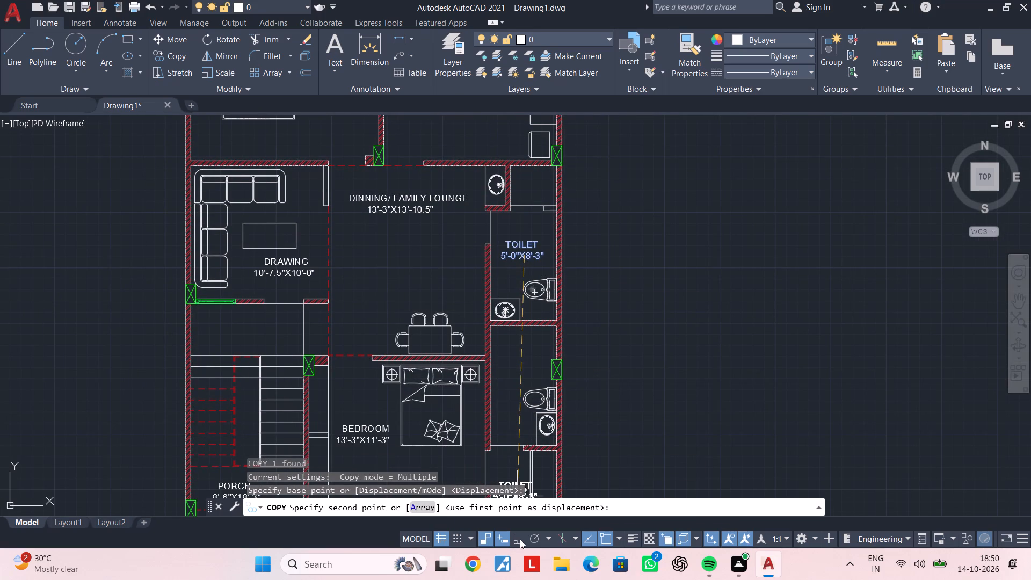
pyautogui.click(520, 539)
pyautogui.scroll(2, 519, 359)
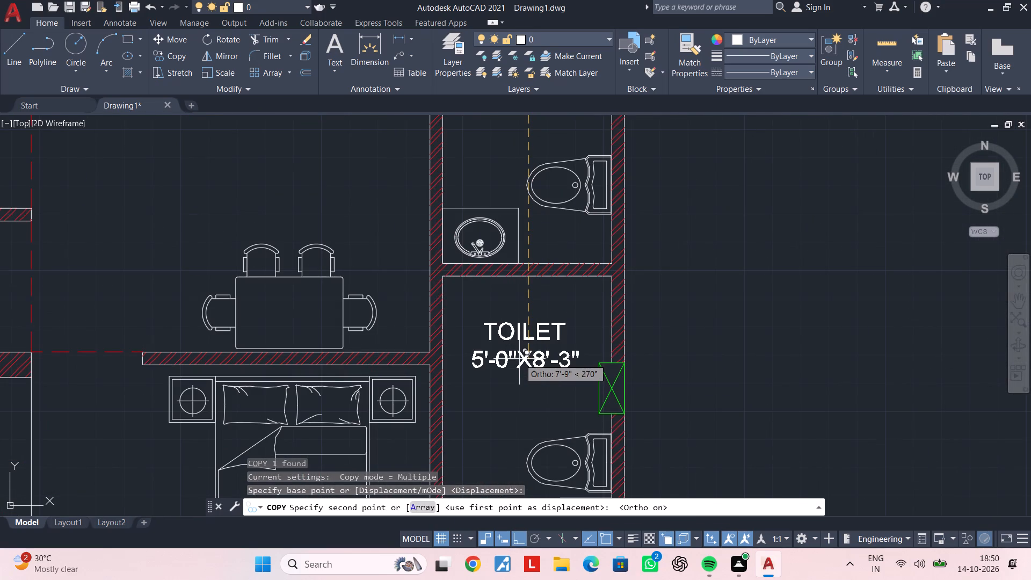
pyautogui.scroll(-1, 519, 365)
pyautogui.moveTo(519, 366); pyautogui.dragTo(538, 236, button='middle')
pyautogui.scroll(1, 527, 342)
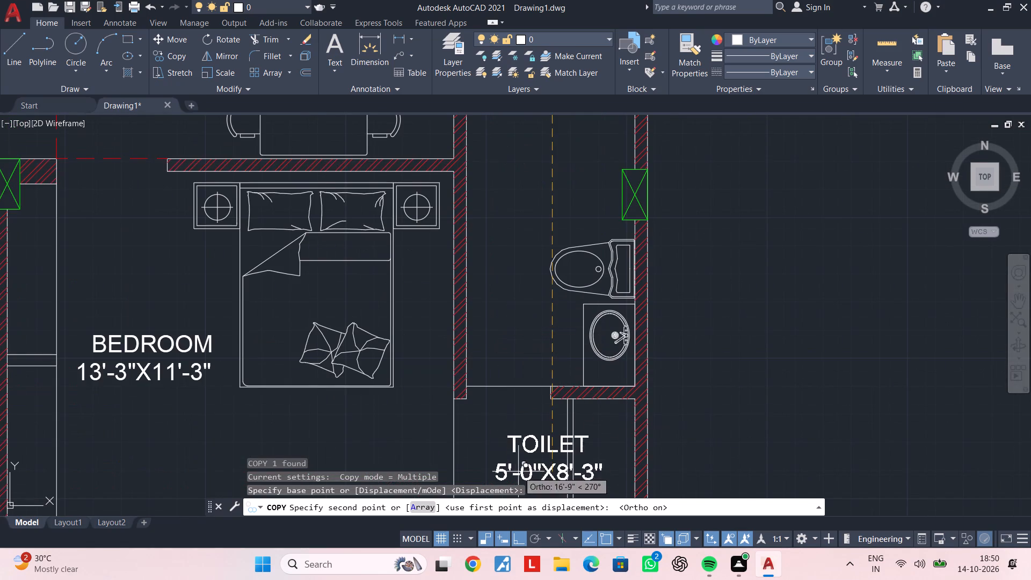
pyautogui.click(515, 535)
pyautogui.scroll(1, 526, 347)
pyautogui.click(528, 346)
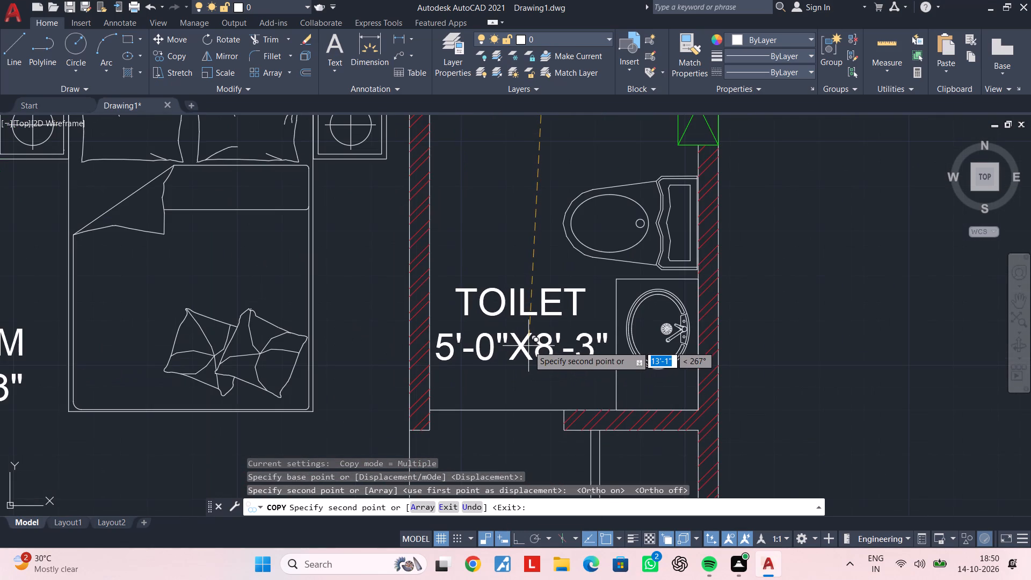
pyautogui.scroll(-2, 536, 346)
pyautogui.moveTo(538, 344); pyautogui.dragTo(541, 312, button='middle')
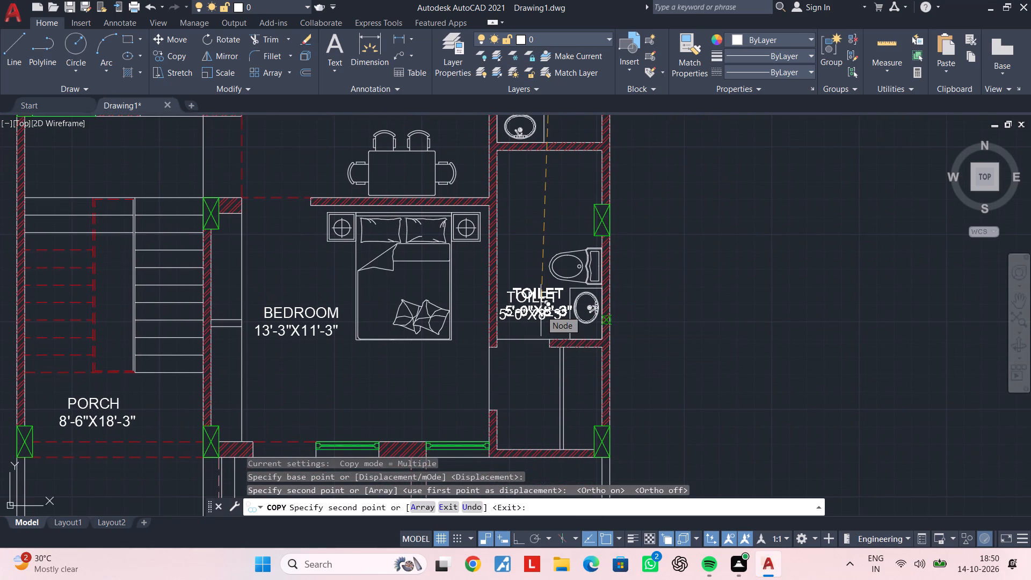
# Move the TOILET label in the lower toilet upward into the clear space above the WC and washbasin.
pyautogui.press('Escape')
pyautogui.press('Escape')
pyautogui.moveTo(541, 307); pyautogui.dragTo(555, 357, button='middle')
pyautogui.click(545, 357)
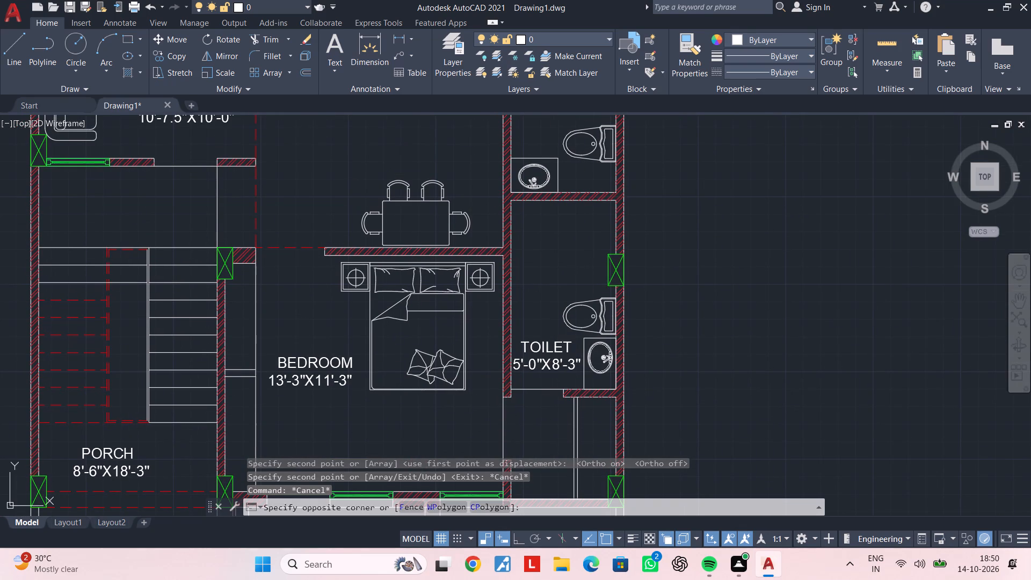
pyautogui.click(542, 345)
pyautogui.press('m')
pyautogui.press('space')
pyautogui.click(542, 365)
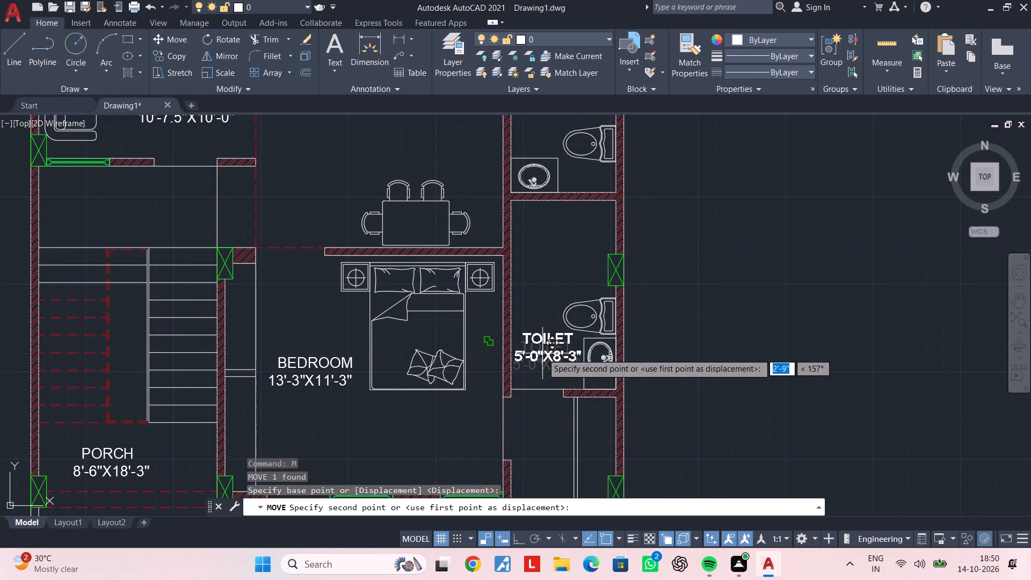
pyautogui.click(544, 288)
pyautogui.press('Escape')
# Copy the TOILET label from the upper toilet into the small space above it, beside the dining lounge washbasin.
pyautogui.scroll(-2, 556, 331)
pyautogui.moveTo(556, 332); pyautogui.dragTo(547, 258, button='middle')
pyautogui.press('Escape')
pyautogui.press('Escape')
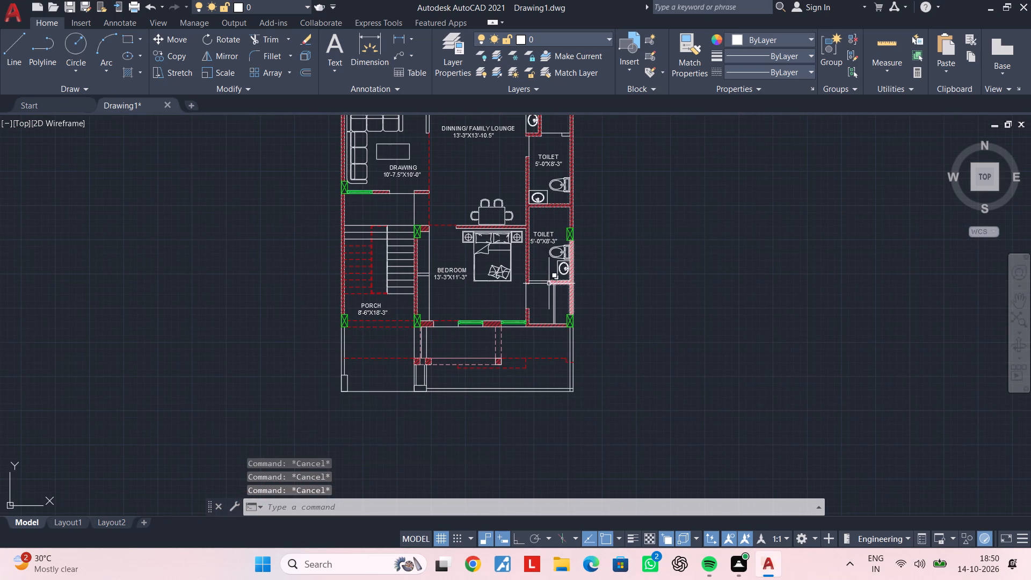
pyautogui.press('Escape')
pyautogui.press('Escape')
pyautogui.press('Escape')
pyautogui.moveTo(549, 284); pyautogui.dragTo(550, 368, button='middle')
pyautogui.scroll(2, 546, 320)
pyautogui.scroll(-1, 547, 328)
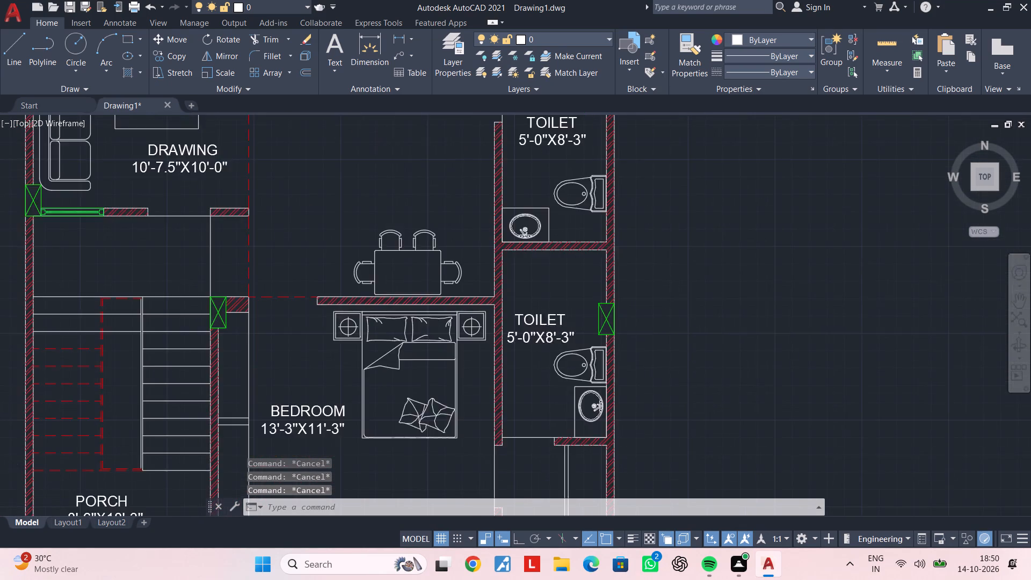
pyautogui.moveTo(547, 328); pyautogui.dragTo(545, 300, button='middle')
pyautogui.press('Escape')
pyautogui.moveTo(544, 281); pyautogui.dragTo(539, 334, button='middle')
pyautogui.press('Escape')
pyautogui.moveTo(538, 266); pyautogui.dragTo(530, 355, button='middle')
pyautogui.press('Escape')
pyautogui.scroll(1, 530, 305)
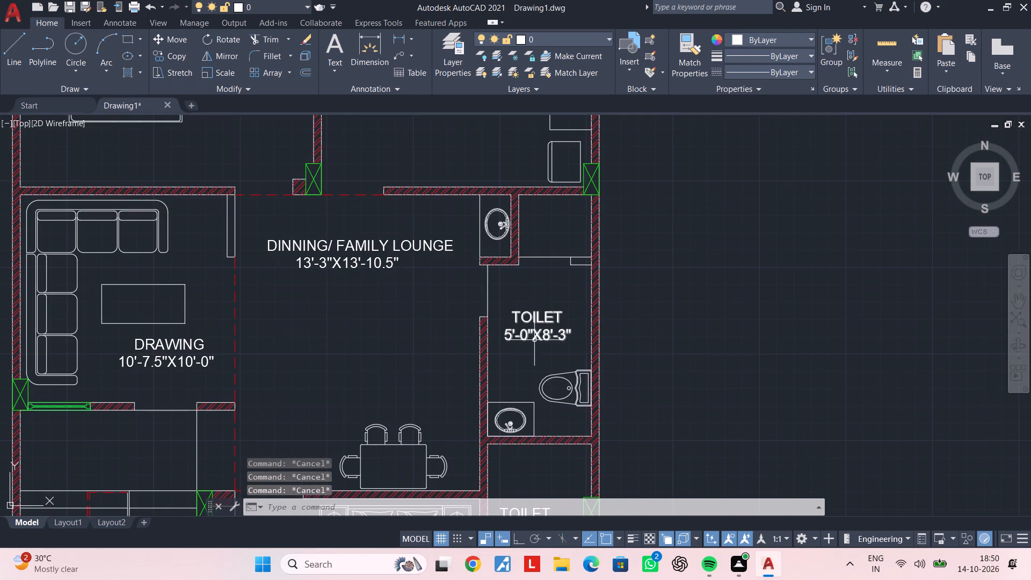
pyautogui.click(535, 321)
pyautogui.press('c')
pyautogui.press('o')
pyautogui.press('space')
pyautogui.click(534, 323)
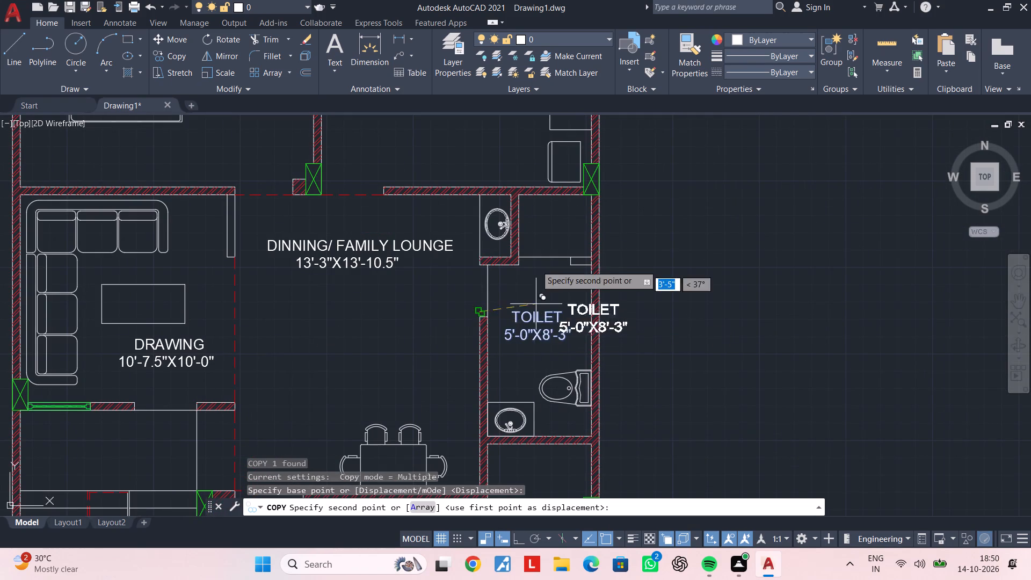
pyautogui.moveTo(538, 252); pyautogui.dragTo(525, 299, button='middle')
pyautogui.scroll(1, 515, 268)
pyautogui.click(469, 245)
pyautogui.press('Escape')
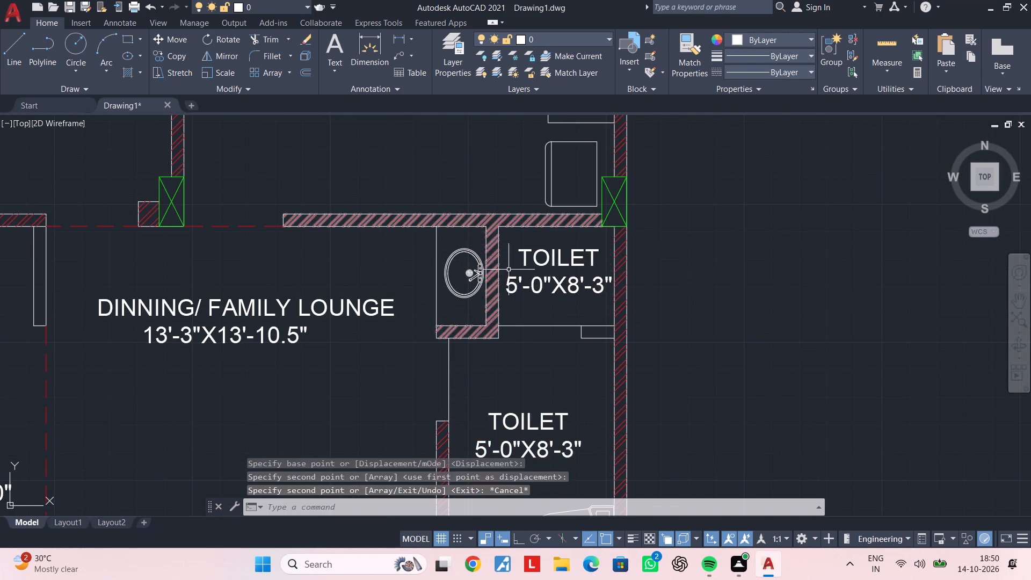
pyautogui.press('Escape')
# Replace both lines of the label copied beside the dining lounge washbasin with OPEN.
pyautogui.scroll(2, 524, 285)
pyautogui.doubleClick(543, 292)
pyautogui.press('Escape')
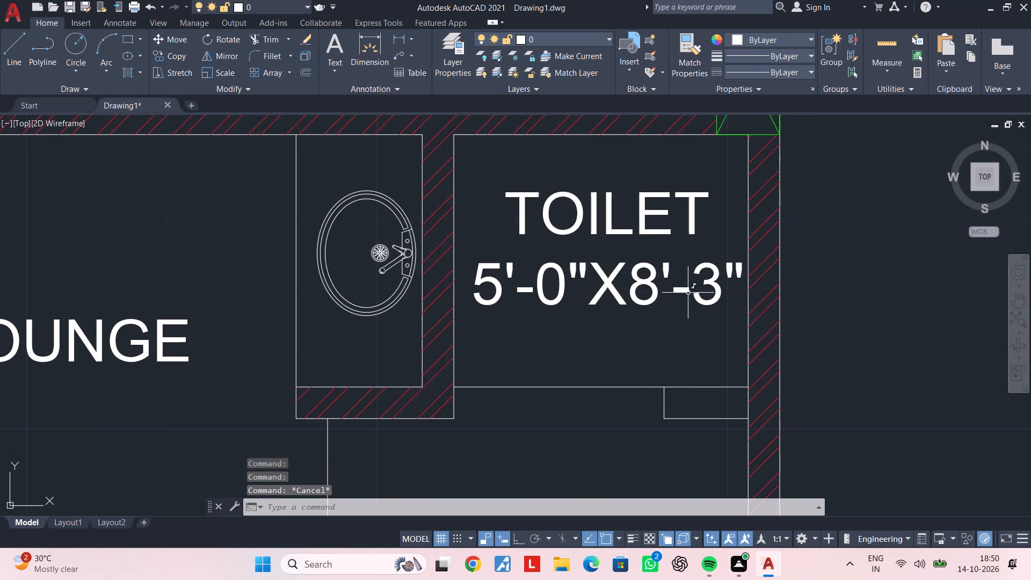
pyautogui.doubleClick(688, 293)
pyautogui.moveTo(743, 283); pyautogui.dragTo(576, 257)
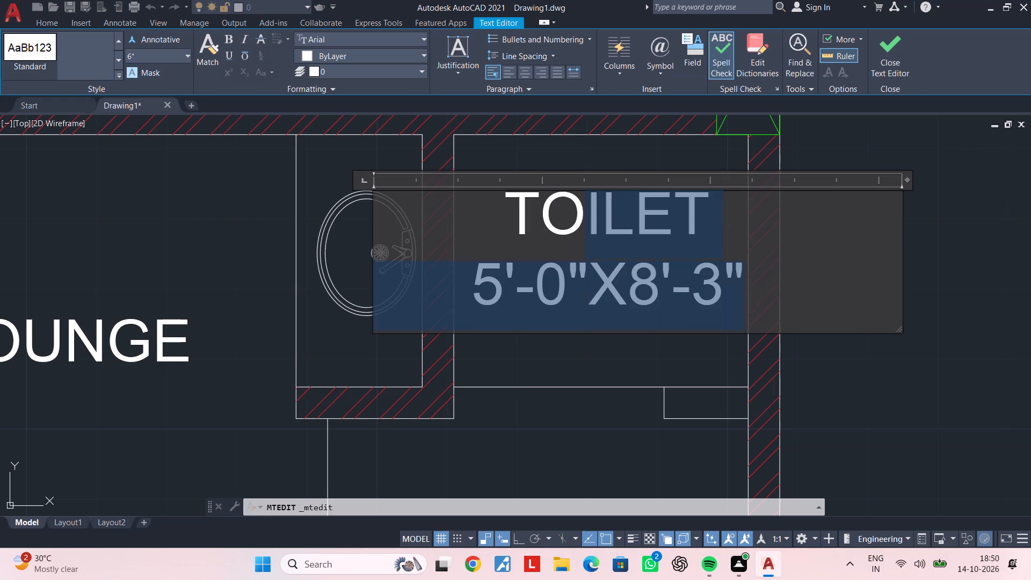
pyautogui.moveTo(576, 257); pyautogui.dragTo(510, 230)
pyautogui.press('BackSpace')
pyautogui.write('OPEN')
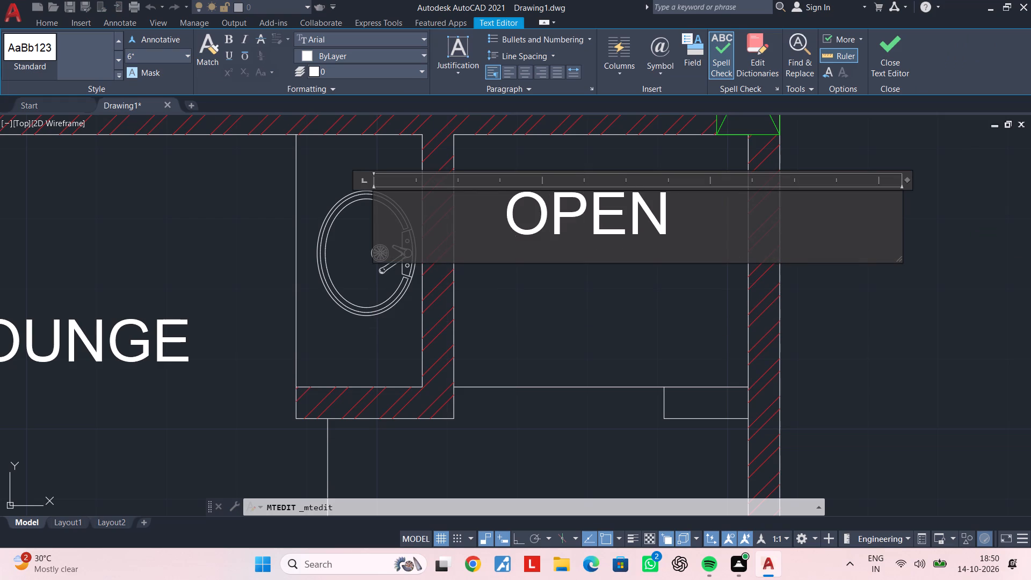
pyautogui.click(561, 305)
pyautogui.press('Escape')
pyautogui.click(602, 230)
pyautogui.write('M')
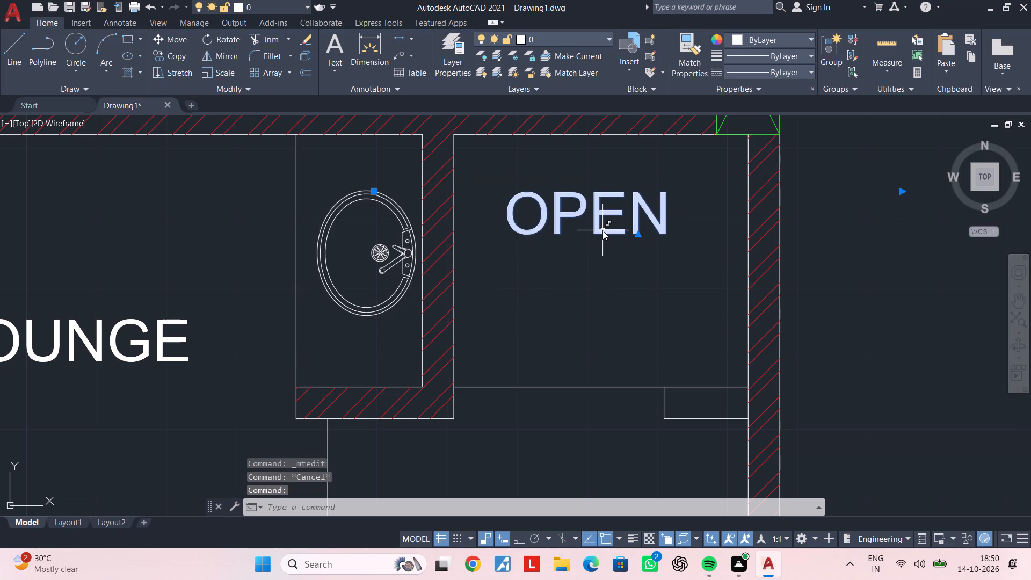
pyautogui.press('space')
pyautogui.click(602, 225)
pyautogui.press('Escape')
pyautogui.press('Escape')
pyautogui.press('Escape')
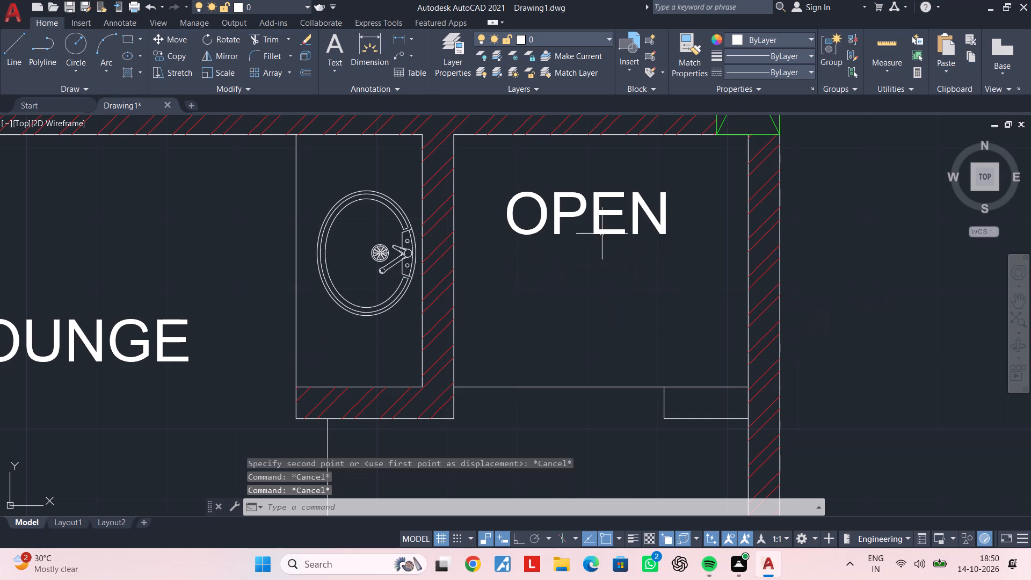
# Narrow the OPEN label's text frame so that its far edge ends just past the word, inside the outer wall.
pyautogui.click(600, 227)
pyautogui.click(907, 191)
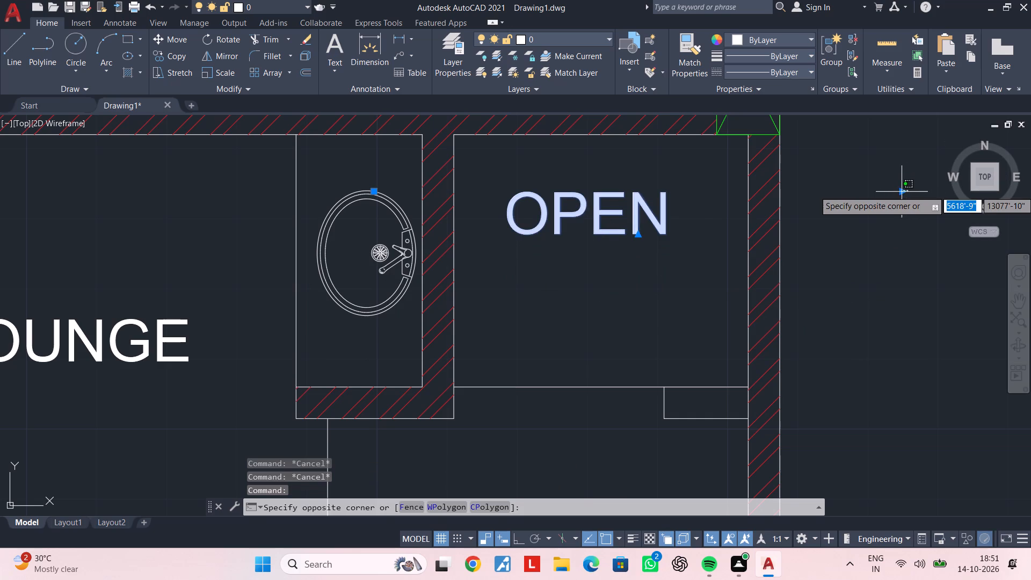
pyautogui.press('Escape')
pyautogui.click(901, 191)
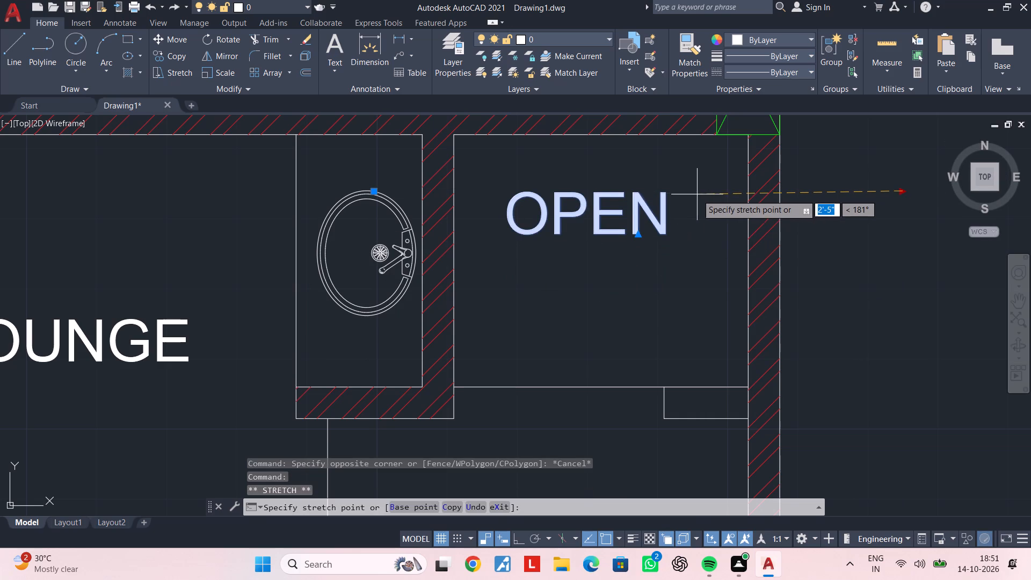
pyautogui.click(702, 194)
pyautogui.press('Escape')
# Shift the OPEN label horizontally about 1'-7" toward the outer wall by its insertion point.
pyautogui.click(513, 219)
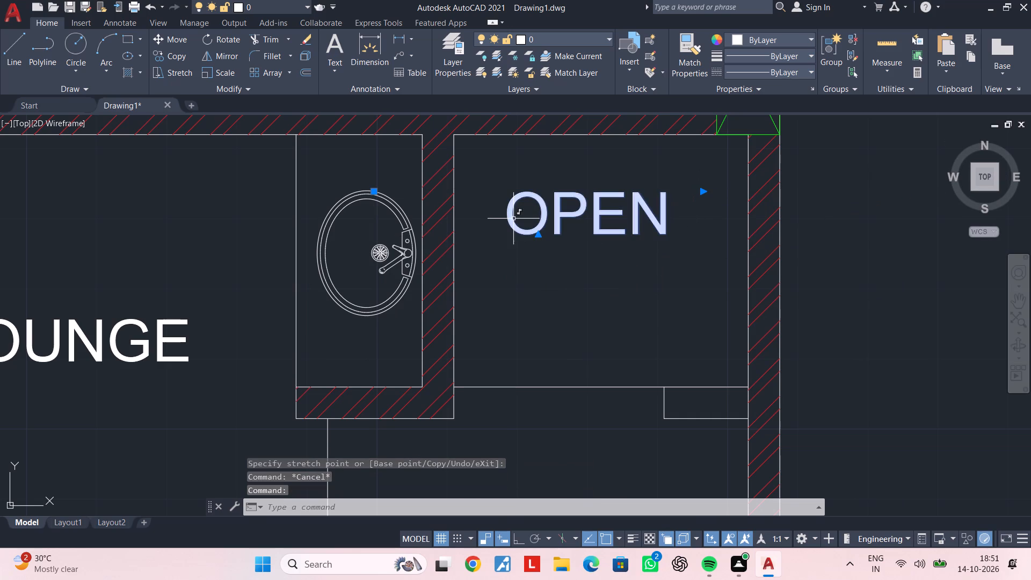
pyautogui.click(372, 191)
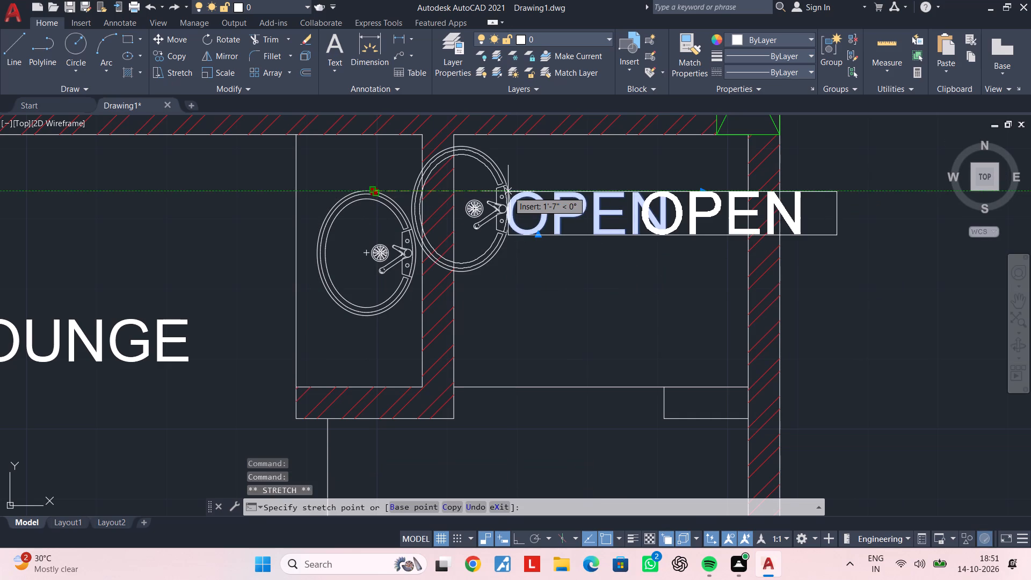
pyautogui.click(508, 191)
pyautogui.press('Escape')
pyautogui.press('Escape')
# Move the washbasin back into its niche, bringing the OPEN label to the middle of its own space.
pyautogui.click(508, 220)
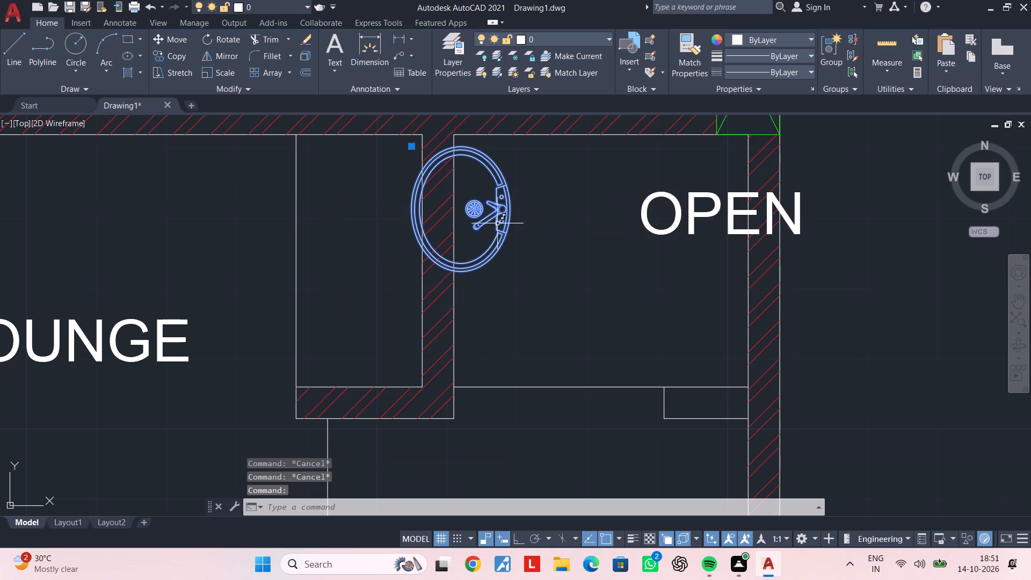
pyautogui.write('M')
pyautogui.press('space')
pyautogui.click(495, 221)
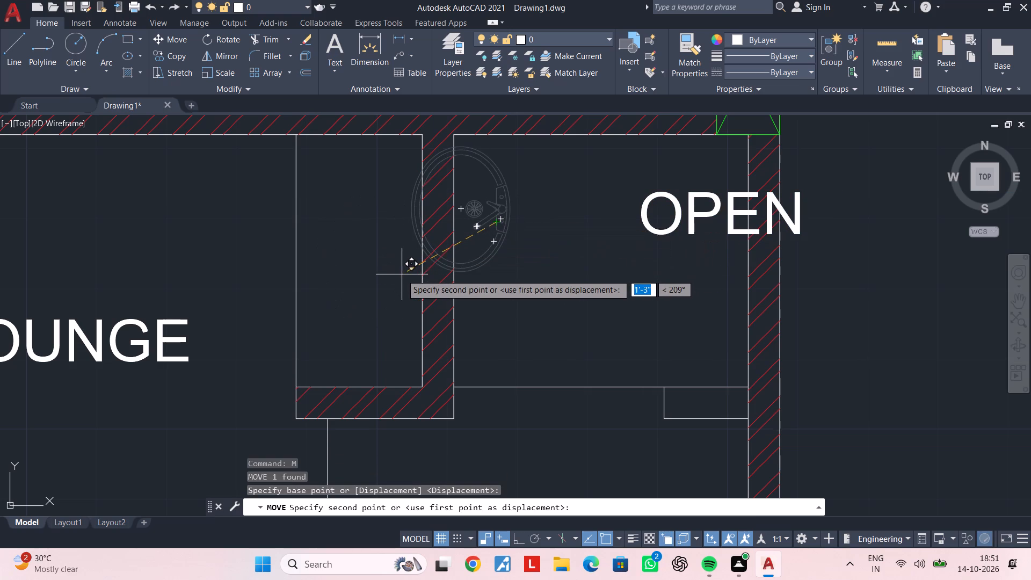
pyautogui.click(401, 280)
pyautogui.press('Escape')
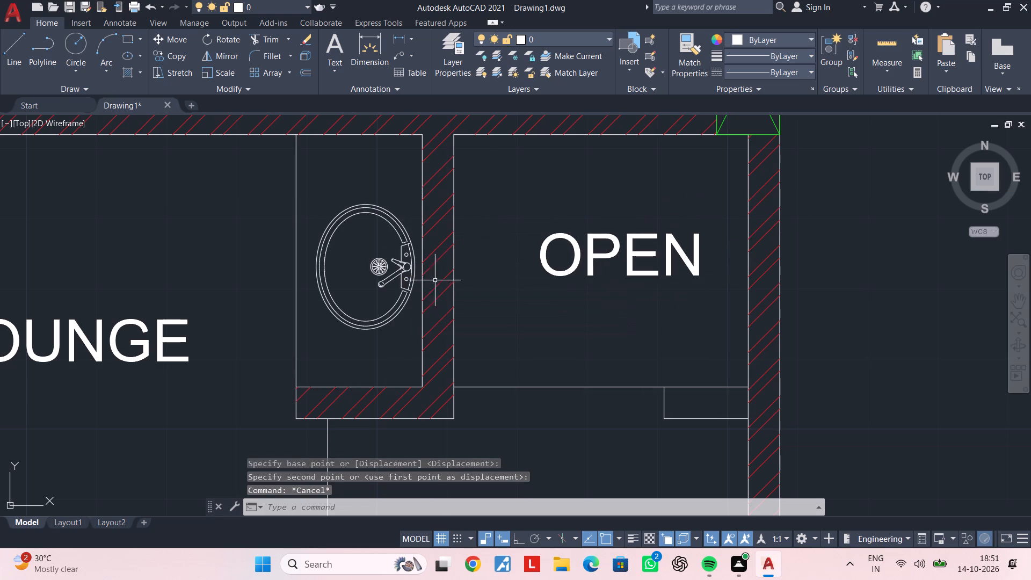
pyautogui.press('Escape')
# Copy the OPEN label straight across into the empty area outside the plan's outer wall.
pyautogui.moveTo(655, 255); pyautogui.dragTo(599, 267, button='middle')
pyautogui.scroll(-3, 598, 267)
pyautogui.moveTo(598, 267); pyautogui.dragTo(593, 305, button='middle')
pyautogui.moveTo(594, 311); pyautogui.dragTo(605, 257, button='middle')
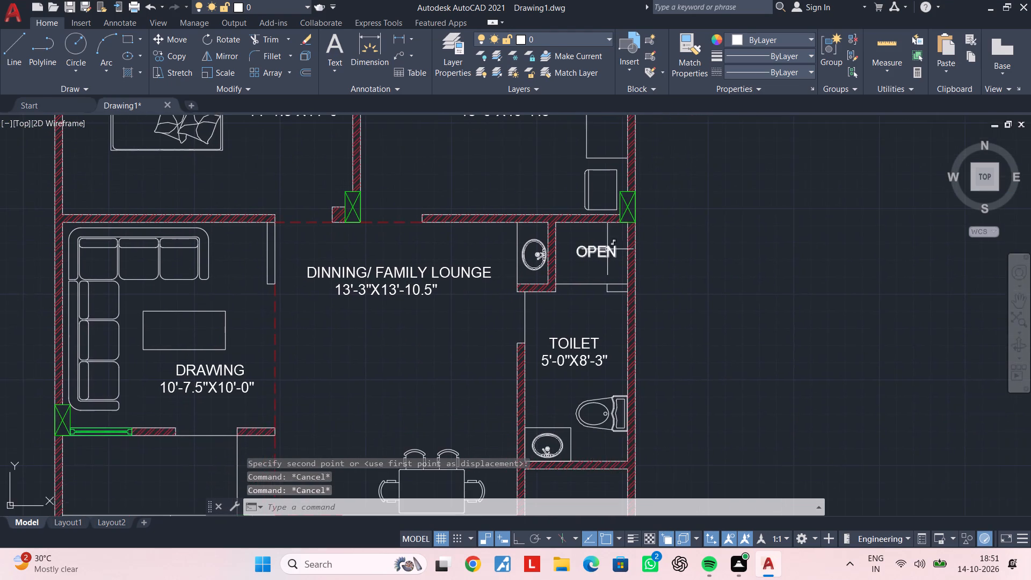
pyautogui.moveTo(604, 323); pyautogui.dragTo(605, 273, button='middle')
pyautogui.press('Escape')
pyautogui.press('Escape')
pyautogui.moveTo(604, 289); pyautogui.dragTo(614, 234, button='middle')
pyautogui.press('Escape')
pyautogui.moveTo(604, 292); pyautogui.dragTo(602, 198, button='middle')
pyautogui.moveTo(594, 283); pyautogui.dragTo(594, 225, button='middle')
pyautogui.scroll(-1, 594, 224)
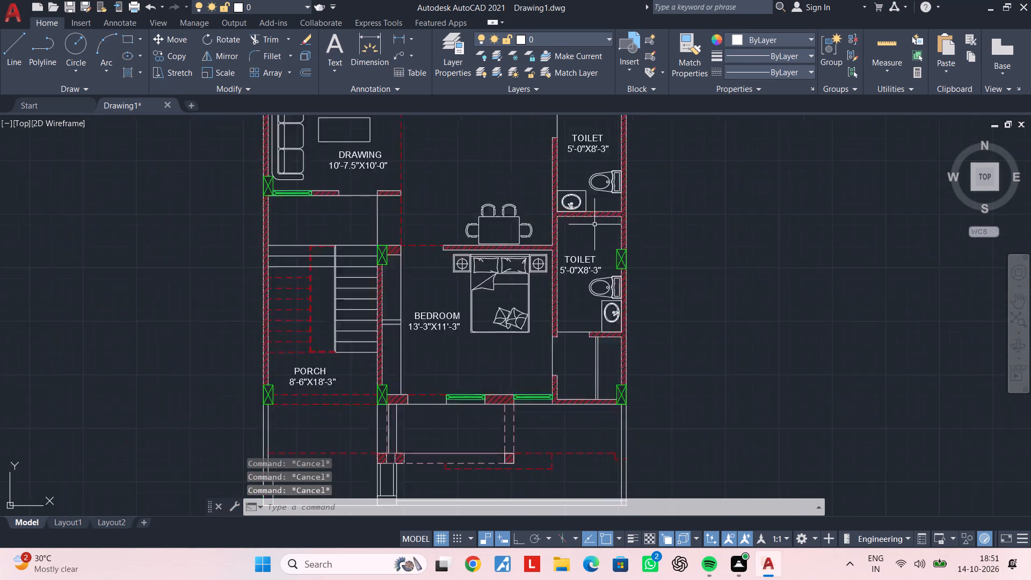
pyautogui.scroll(-1, 594, 226)
pyautogui.moveTo(594, 228); pyautogui.dragTo(568, 322, button='middle')
pyautogui.scroll(2, 582, 263)
pyautogui.click(556, 182)
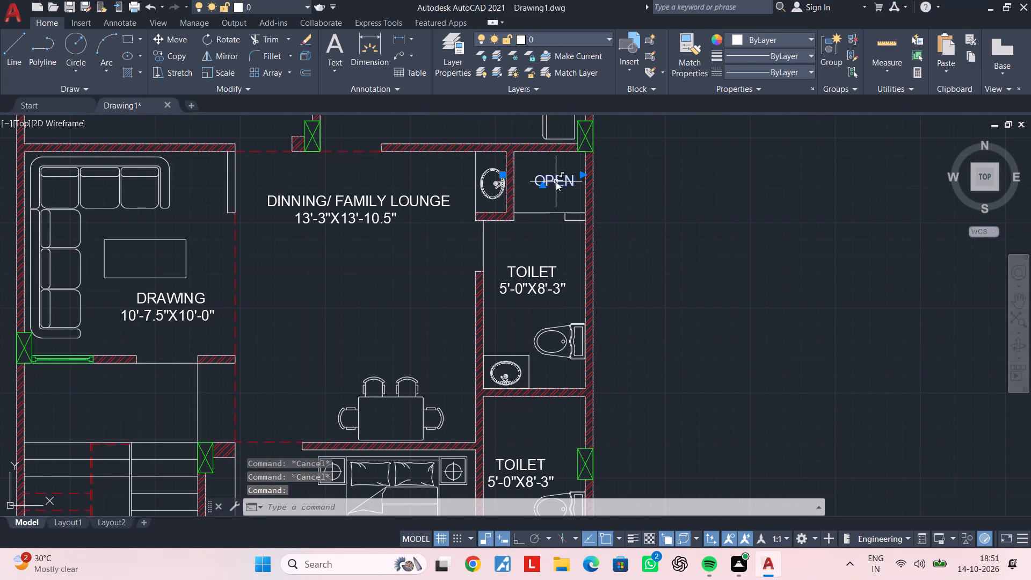
pyautogui.press('c')
pyautogui.press('o')
pyautogui.press('space')
pyautogui.click(556, 189)
pyautogui.click(737, 190)
pyautogui.press('Escape')
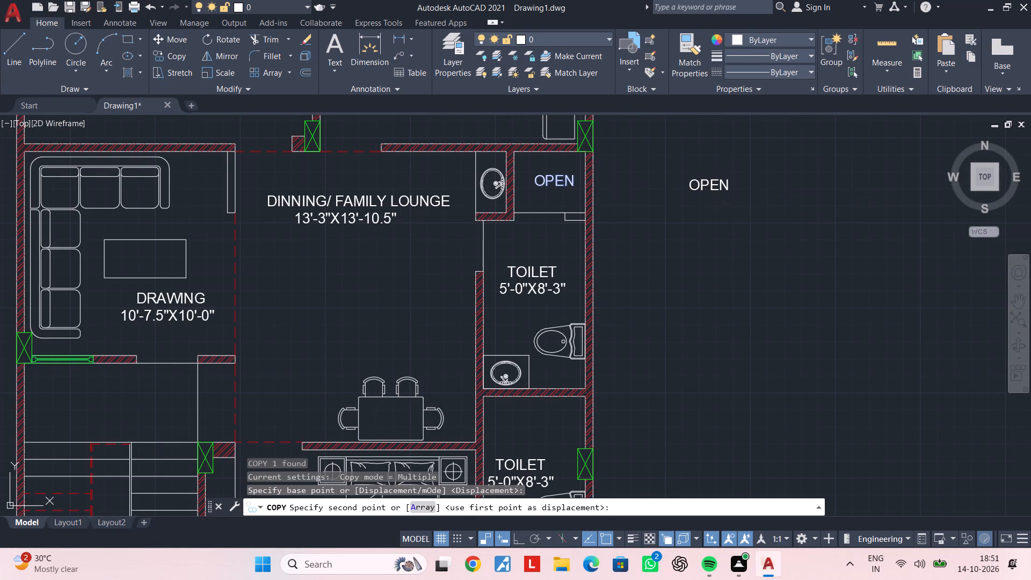
# Replace the text of the OPEN label copied outside the plan with DRESS, reducing its leading spaces.
pyautogui.moveTo(745, 197); pyautogui.dragTo(658, 268, button='middle')
pyautogui.scroll(3, 616, 274)
pyautogui.moveTo(663, 230); pyautogui.dragTo(636, 331, button='middle')
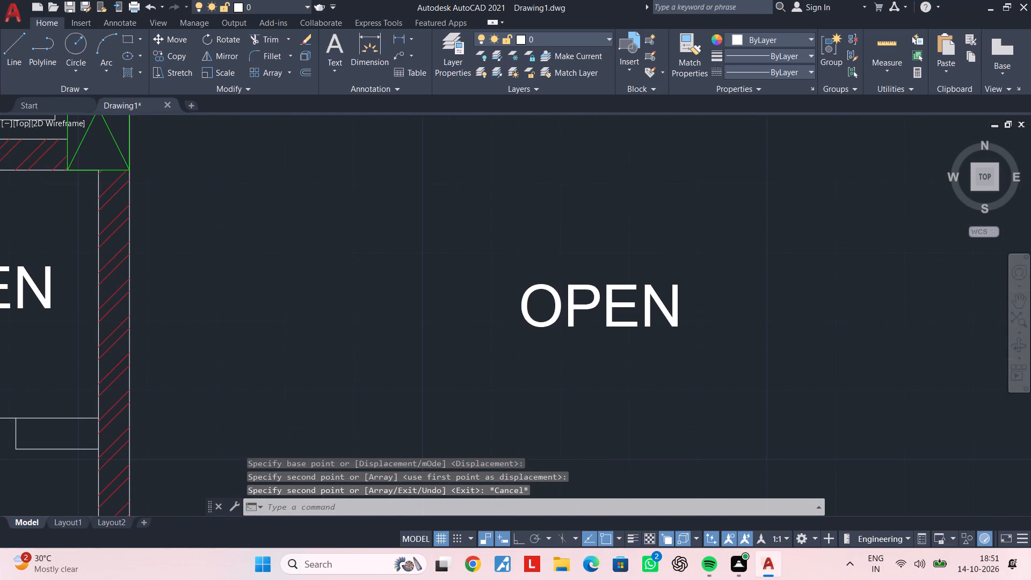
pyautogui.press('Escape')
pyautogui.doubleClick(665, 320)
pyautogui.moveTo(693, 295); pyautogui.dragTo(517, 303)
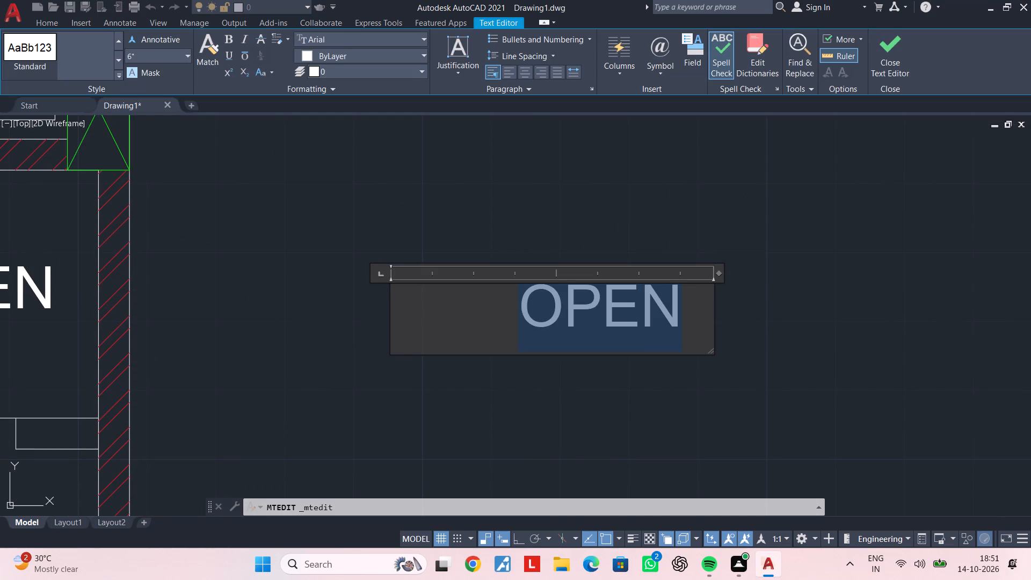
pyautogui.press('BackSpace')
pyautogui.press('BackSpace')
pyautogui.press('BackSpace')
pyautogui.press('BackSpace')
pyautogui.press('BackSpace')
pyautogui.press('BackSpace')
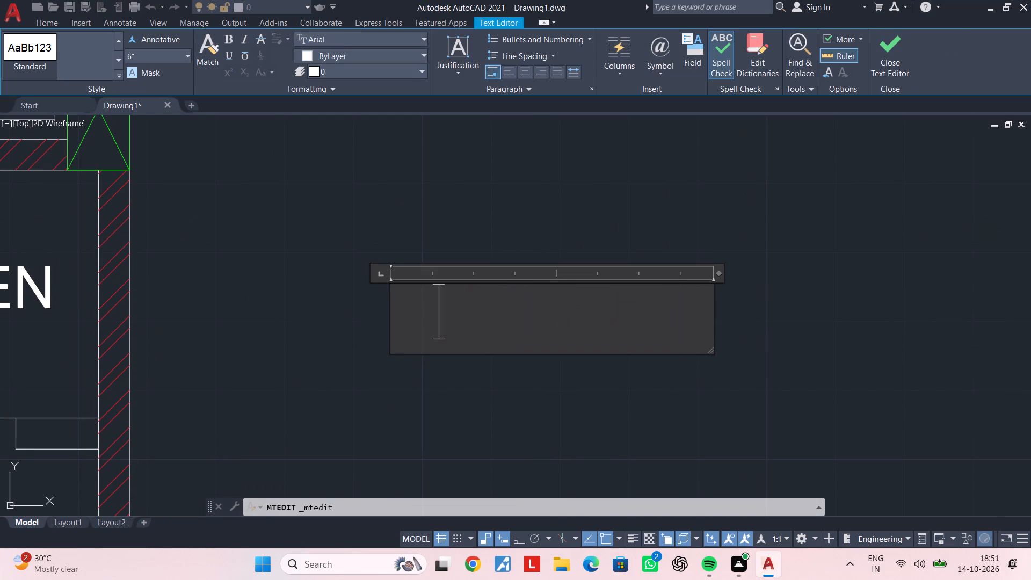
pyautogui.write('DRESS')
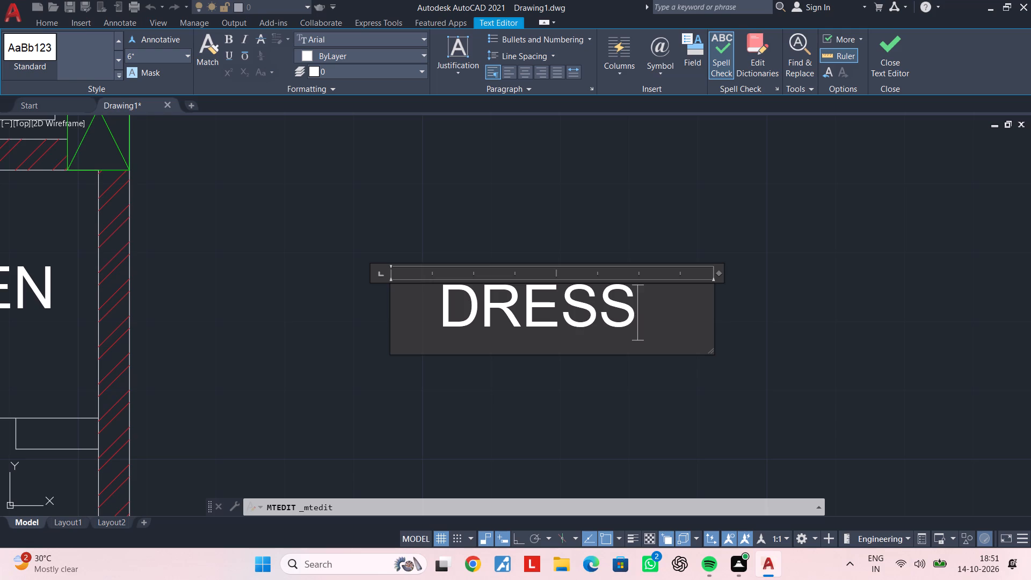
# Add a second line reading 4'-6"X5'-0" to the DRESS label, indented by one space.
pyautogui.press('Return')
pyautogui.press('space')
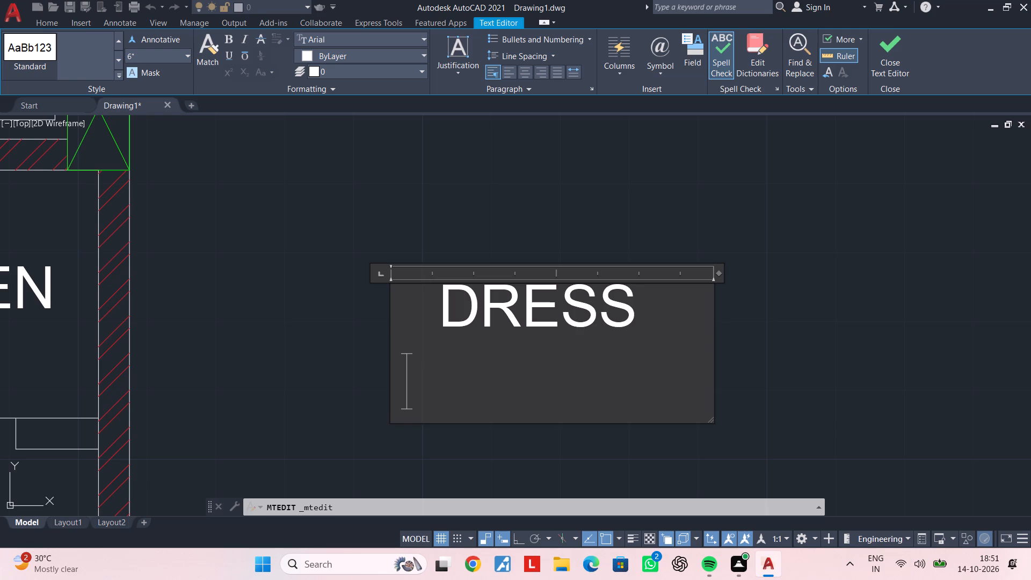
pyautogui.write("4'-6")
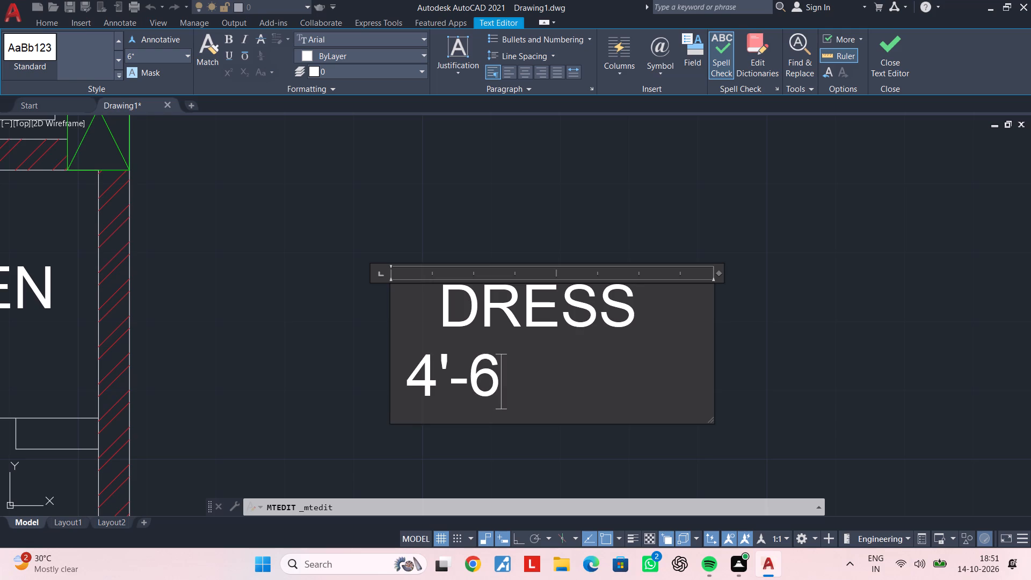
pyautogui.press("'")
pyautogui.press('BackSpace')
pyautogui.write('"X')
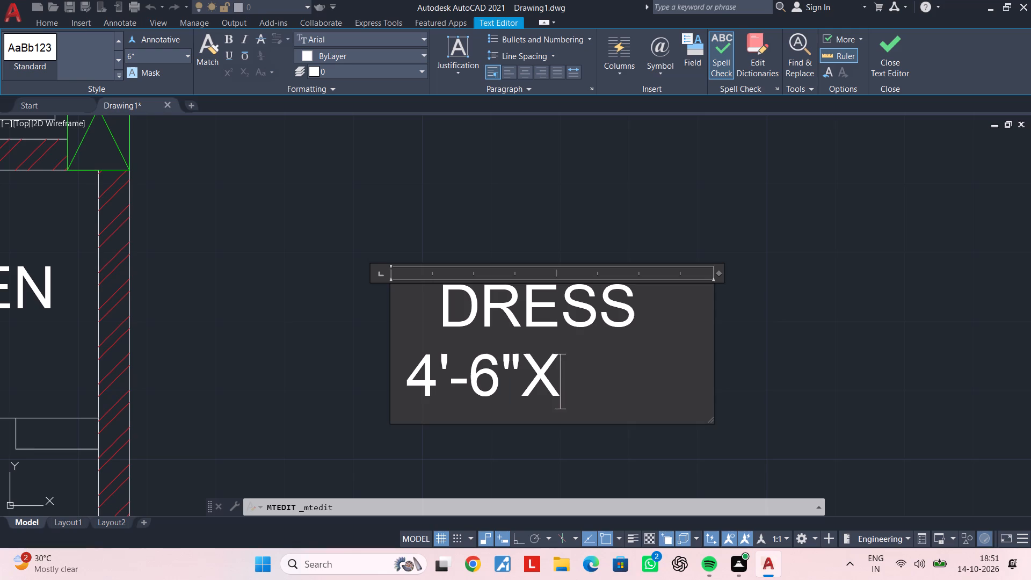
pyautogui.write('5\'-0"')
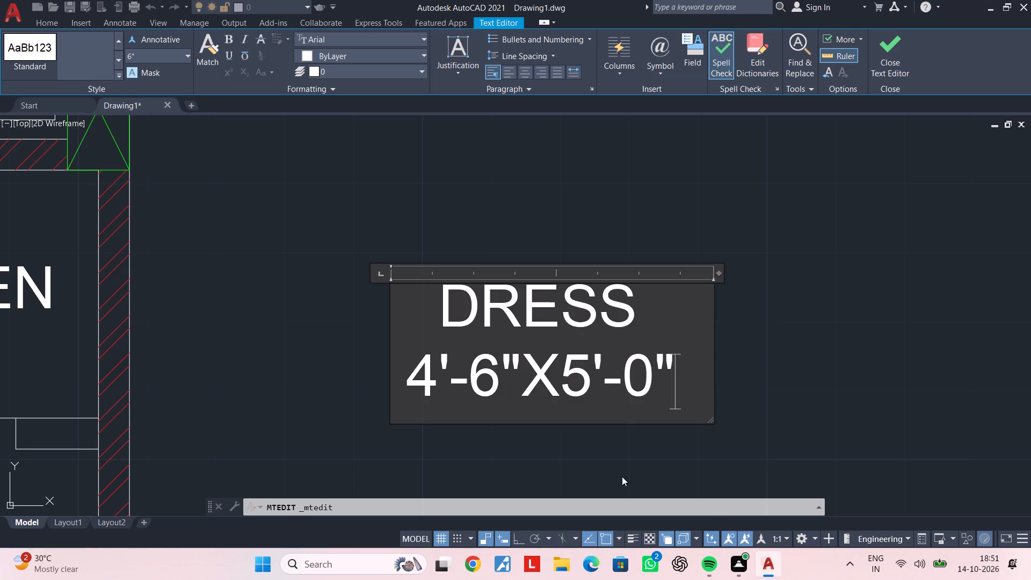
pyautogui.click(780, 445)
# Rotate the DRESS label outside the plan by 90° with ortho on, so it reads vertically.
pyautogui.scroll(-3, 776, 444)
pyautogui.moveTo(754, 434); pyautogui.dragTo(691, 398, button='middle')
pyautogui.scroll(-2, 677, 396)
pyautogui.moveTo(677, 396); pyautogui.dragTo(699, 368, button='middle')
pyautogui.press('Escape')
pyautogui.click(734, 309)
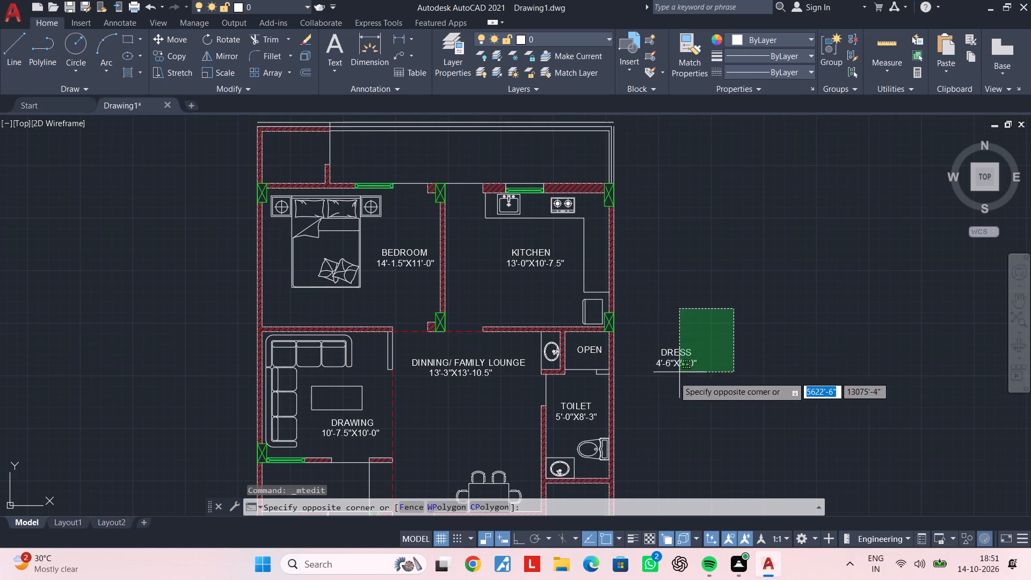
pyautogui.click(647, 401)
pyautogui.write('RO')
pyautogui.press('space')
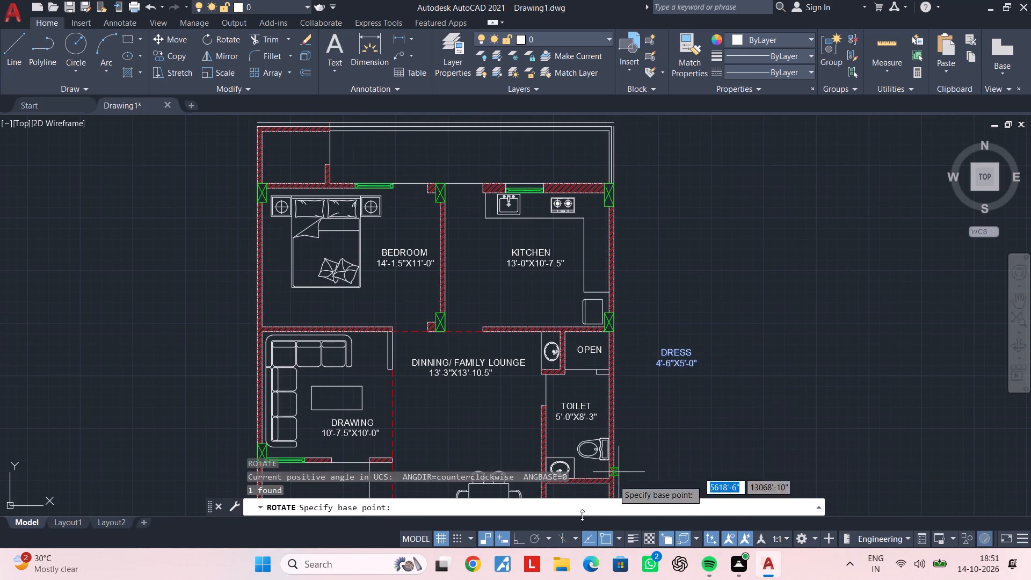
pyautogui.click(511, 536)
pyautogui.click(710, 418)
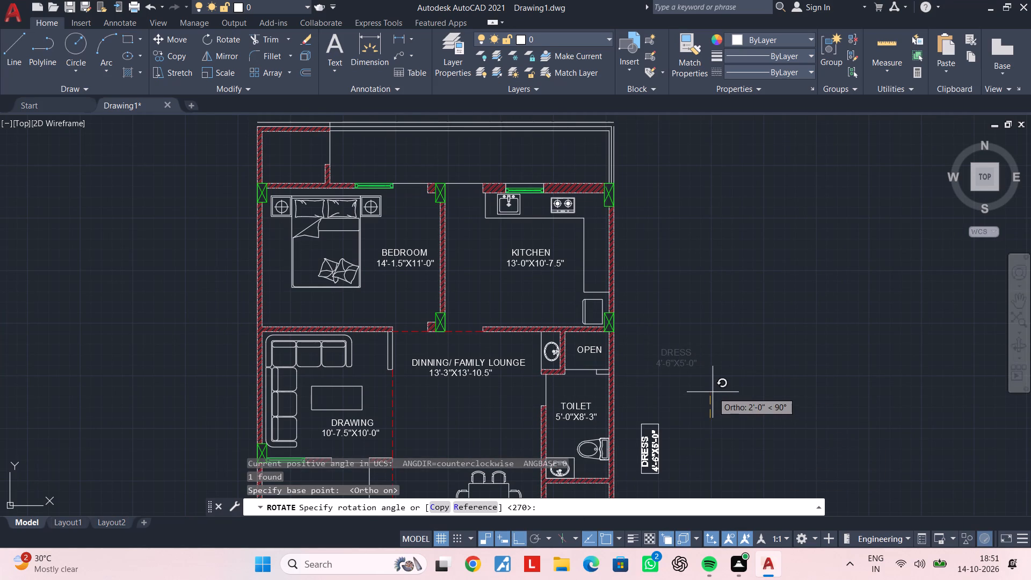
pyautogui.click(713, 392)
pyautogui.moveTo(694, 444); pyautogui.dragTo(722, 363, button='middle')
pyautogui.scroll(2, 699, 367)
pyautogui.press('Escape')
# Move the rotated DRESS label into the dressing area beside the lower bedroom, with ortho off.
pyautogui.moveTo(703, 346); pyautogui.dragTo(698, 354)
pyautogui.click(614, 412)
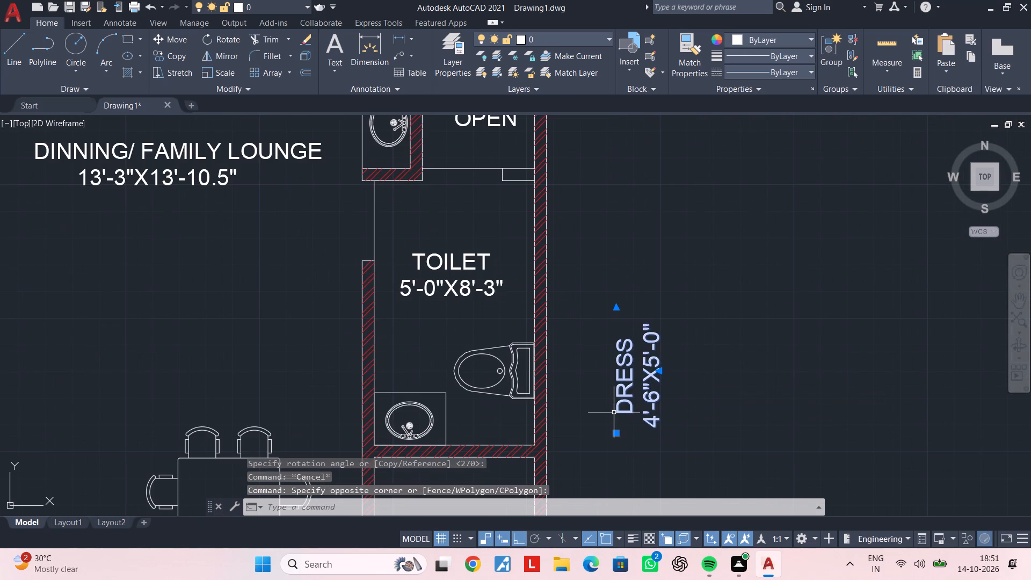
pyautogui.write('M')
pyautogui.press('space')
pyautogui.click(648, 387)
pyautogui.scroll(-1, 606, 456)
pyautogui.moveTo(606, 456); pyautogui.dragTo(661, 317, button='middle')
pyautogui.click(521, 538)
pyautogui.scroll(-3, 568, 484)
pyautogui.moveTo(574, 470); pyautogui.dragTo(590, 352, button='middle')
pyautogui.scroll(4, 584, 372)
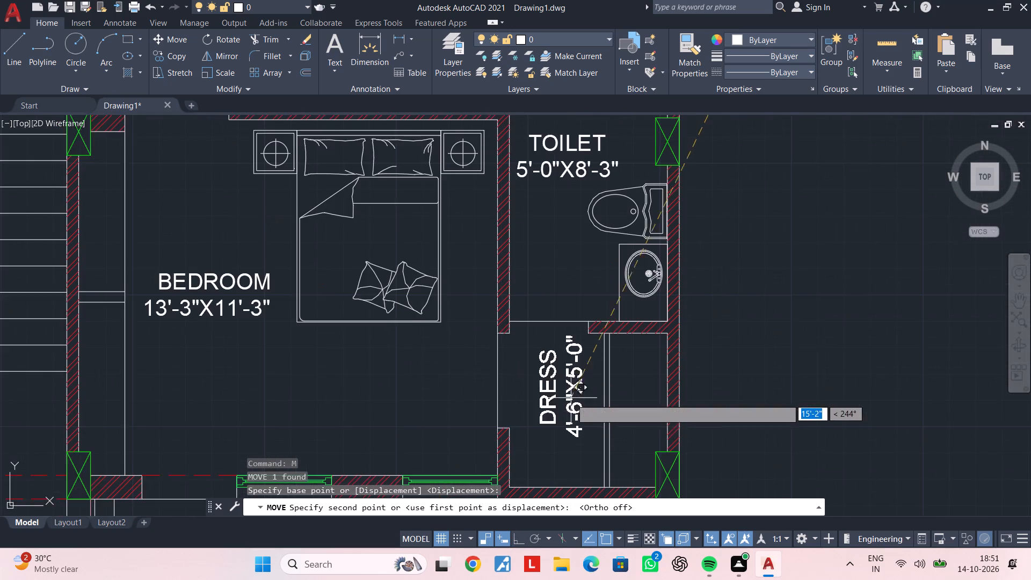
pyautogui.moveTo(571, 406); pyautogui.dragTo(577, 372, button='middle')
pyautogui.scroll(2, 577, 377)
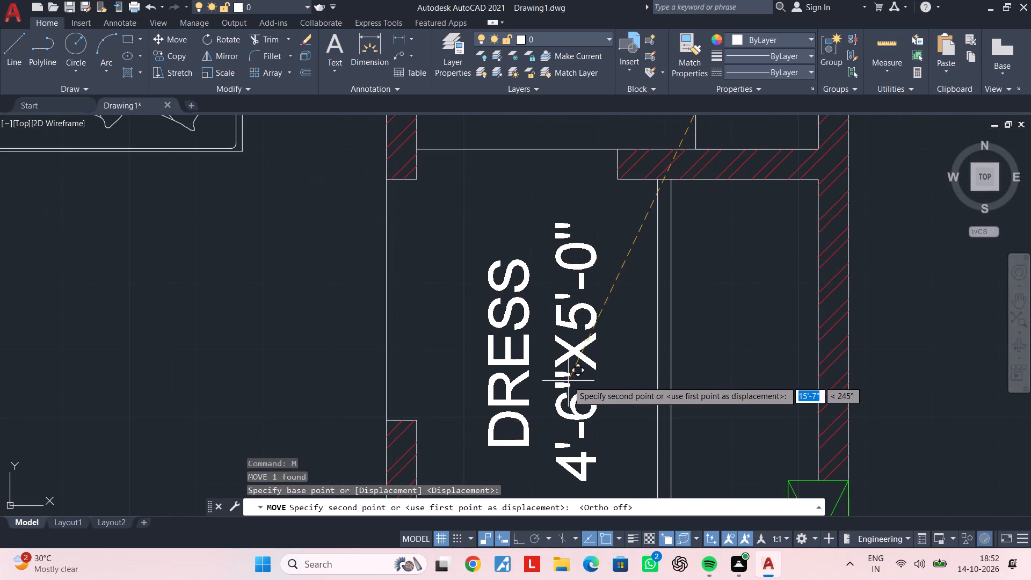
pyautogui.click(568, 381)
pyautogui.press('Escape')
pyautogui.press('Escape')
pyautogui.press('Escape')
pyautogui.press('Escape')
pyautogui.press('Escape')
pyautogui.press('Escape')
pyautogui.scroll(-2, 572, 380)
pyautogui.moveTo(572, 380); pyautogui.dragTo(623, 365, button='middle')
pyautogui.press('Escape')
pyautogui.press('Escape')
pyautogui.press('Escape')
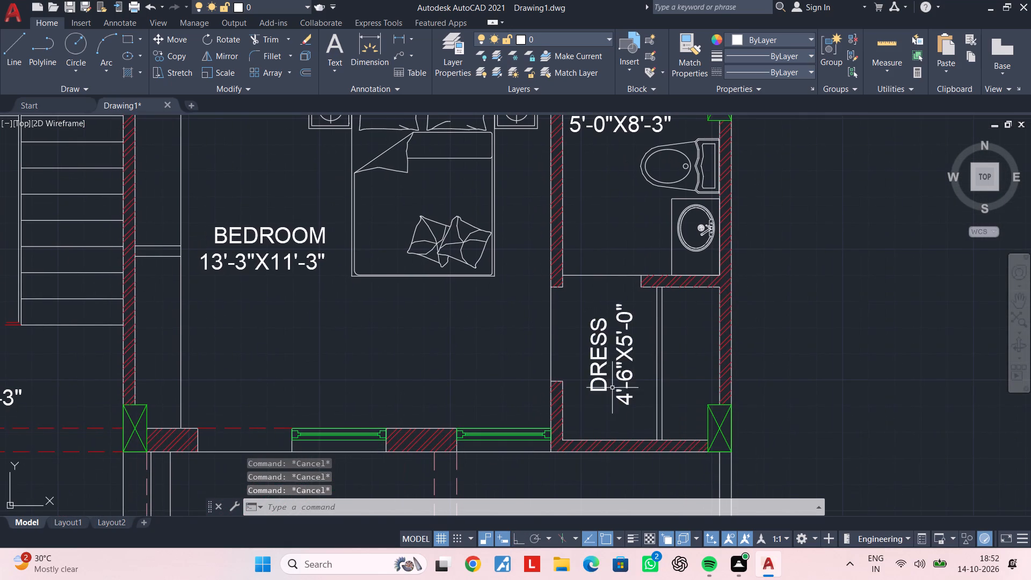
# Copy the lower BEDROOM label into the open space just outside the bedroom's window wall.
pyautogui.scroll(-1, 612, 388)
pyautogui.moveTo(615, 388); pyautogui.dragTo(695, 374, button='middle')
pyautogui.press('Escape')
pyautogui.press('Escape')
pyautogui.moveTo(543, 358); pyautogui.dragTo(622, 331, button='middle')
pyautogui.press('Escape')
pyautogui.click(555, 252)
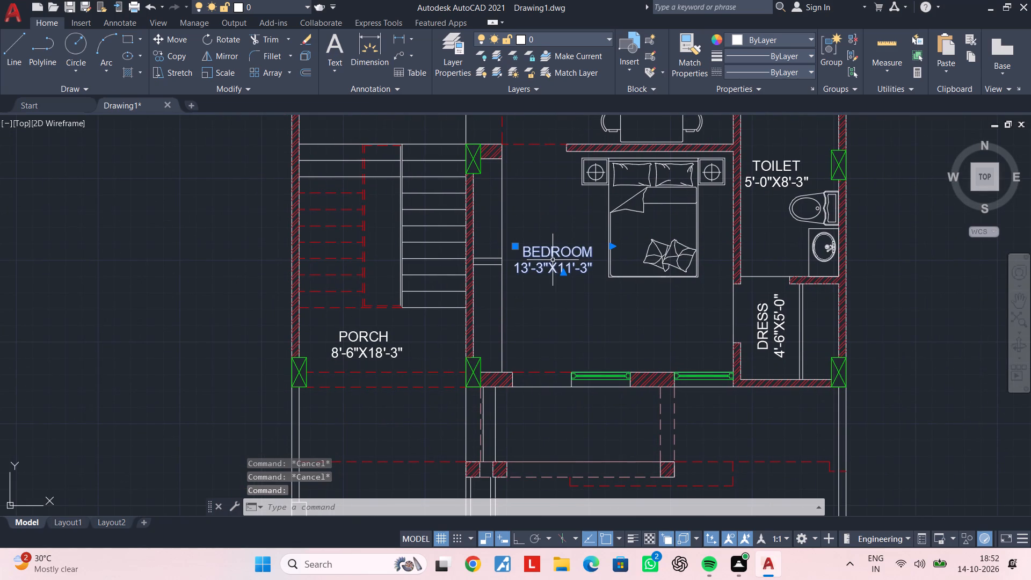
pyautogui.press('c')
pyautogui.write('O')
pyautogui.press('space')
pyautogui.click(549, 264)
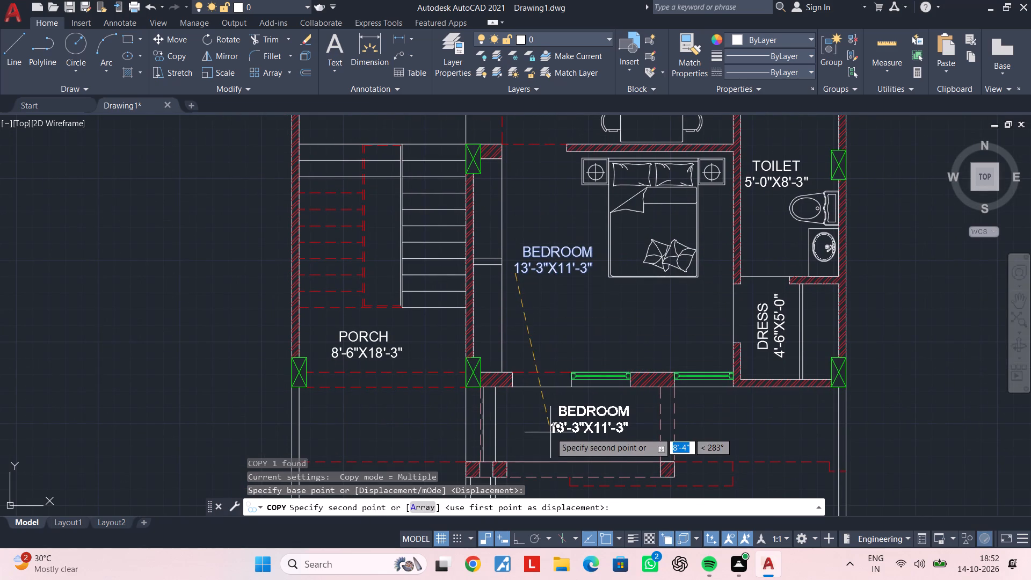
pyautogui.moveTo(550, 432); pyautogui.dragTo(606, 408, button='middle')
pyautogui.scroll(2, 591, 414)
pyautogui.click(556, 426)
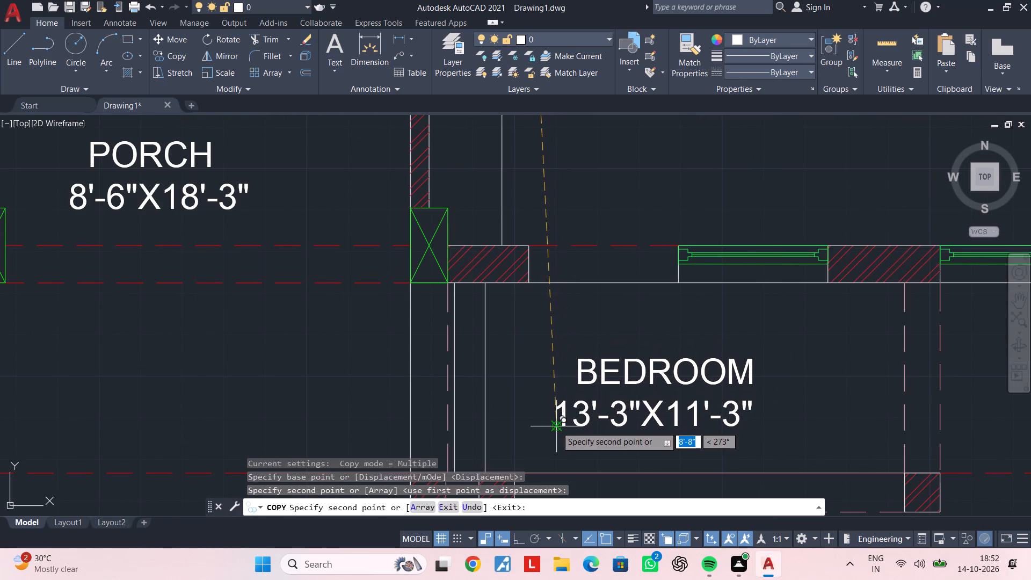
pyautogui.press('Escape')
# Replace both lines of the copied BEDROOM label with the single word VERANDAH, preceded by one space.
pyautogui.moveTo(624, 435); pyautogui.dragTo(626, 414, button='middle')
pyautogui.doubleClick(625, 402)
pyautogui.scroll(1, 717, 397)
pyautogui.moveTo(769, 383); pyautogui.dragTo(634, 392)
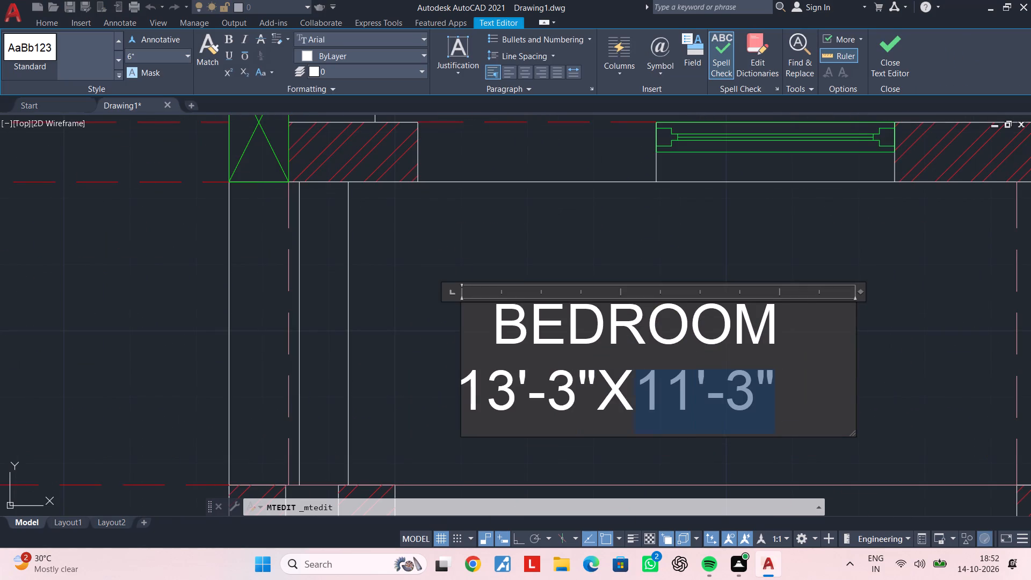
pyautogui.moveTo(634, 392); pyautogui.dragTo(507, 338)
pyautogui.press('BackSpace')
pyautogui.press('space')
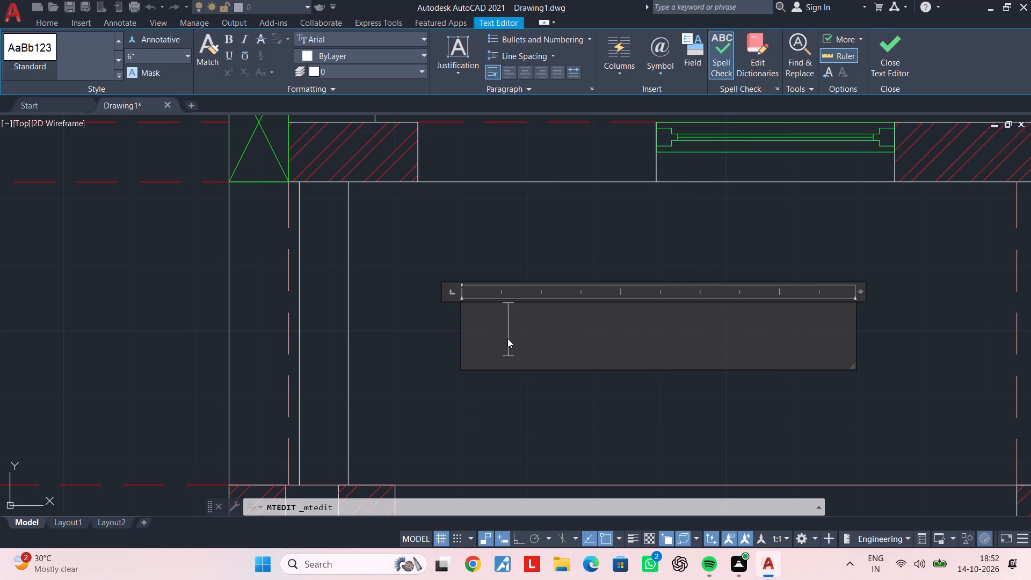
pyautogui.write('VE')
pyautogui.write('RAN')
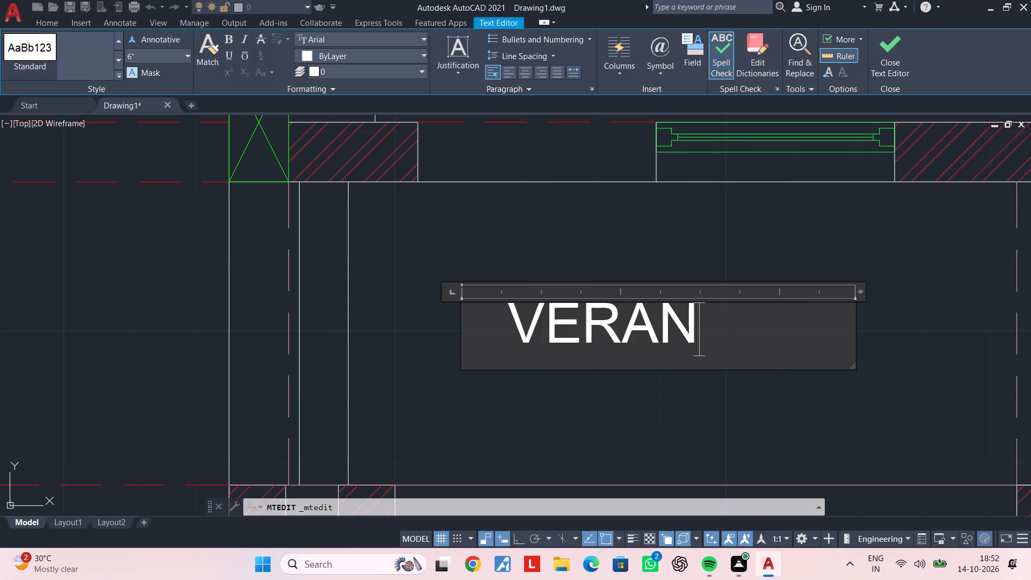
pyautogui.write('DHA')
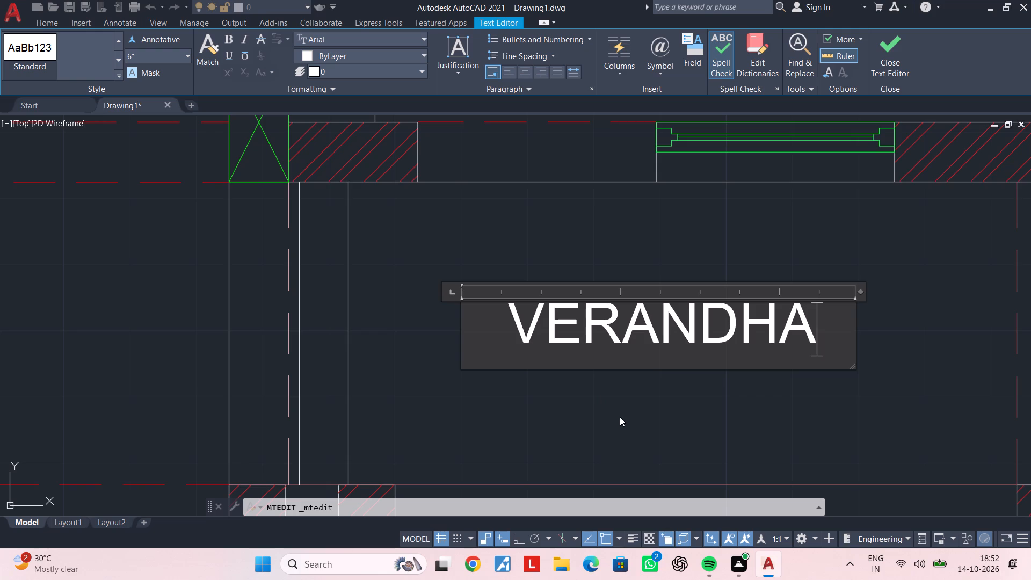
pyautogui.press('BackSpace')
pyautogui.press('BackSpace')
pyautogui.write('AH')
pyautogui.click(674, 417)
pyautogui.scroll(-3, 670, 418)
pyautogui.moveTo(669, 418); pyautogui.dragTo(761, 403, button='middle')
pyautogui.press('Escape')
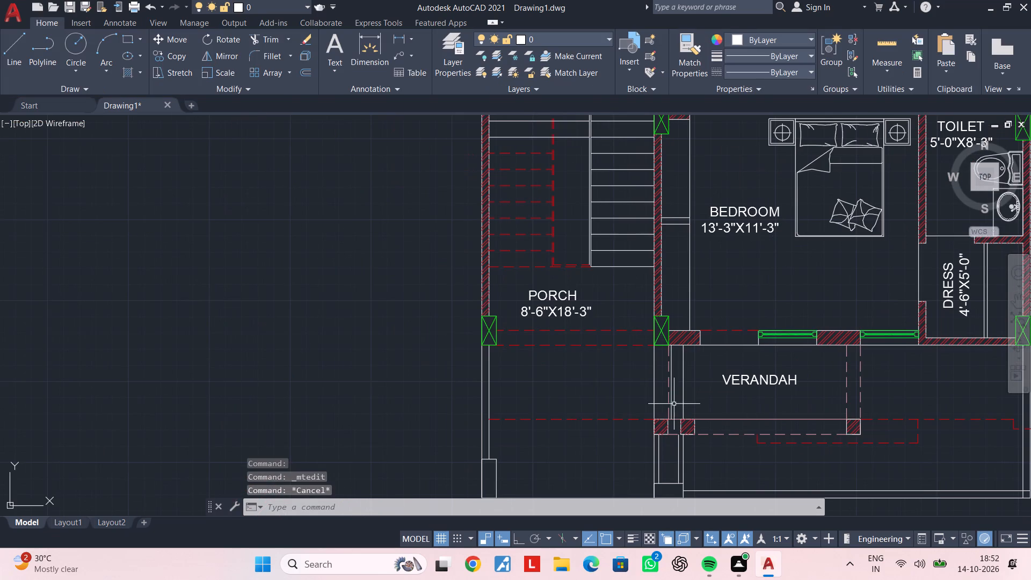
pyautogui.press('Escape')
pyautogui.press('Escape')
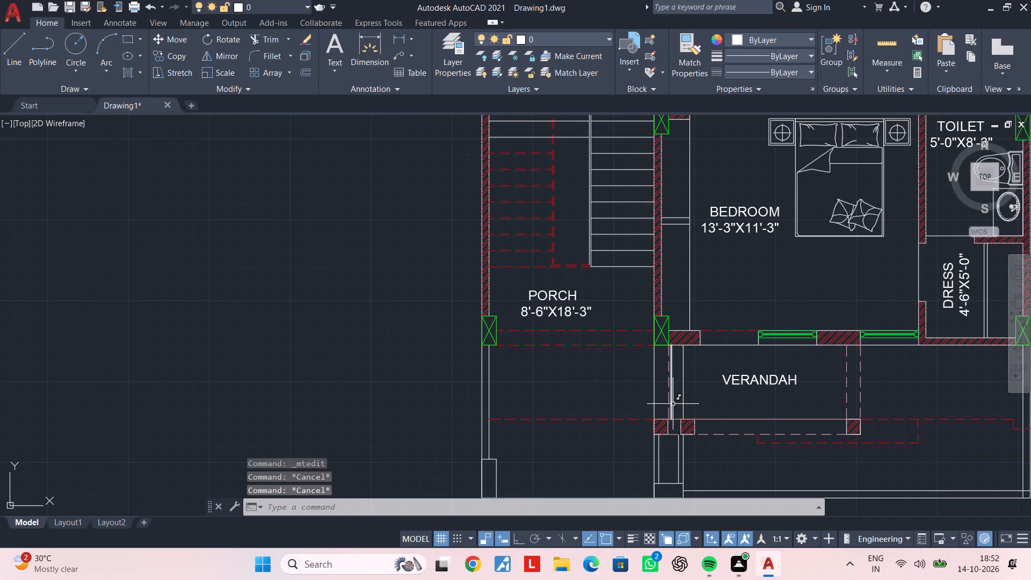
pyautogui.press('Escape')
# Draw a diagonal line across the porch's front gate opening, from the veranda-side pier's upper corner to the opposite pier's lower inner corner.
pyautogui.moveTo(714, 449); pyautogui.dragTo(670, 335, button='middle')
pyautogui.moveTo(577, 390); pyautogui.dragTo(640, 367, button='middle')
pyautogui.press('Escape')
pyautogui.press('Escape')
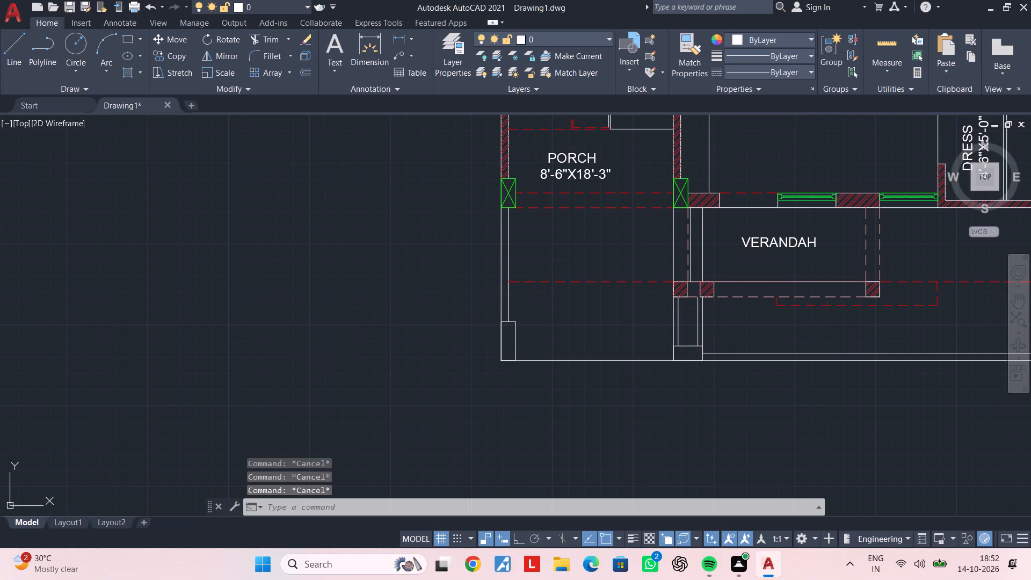
pyautogui.write('L')
pyautogui.press('space')
pyautogui.scroll(3, 672, 357)
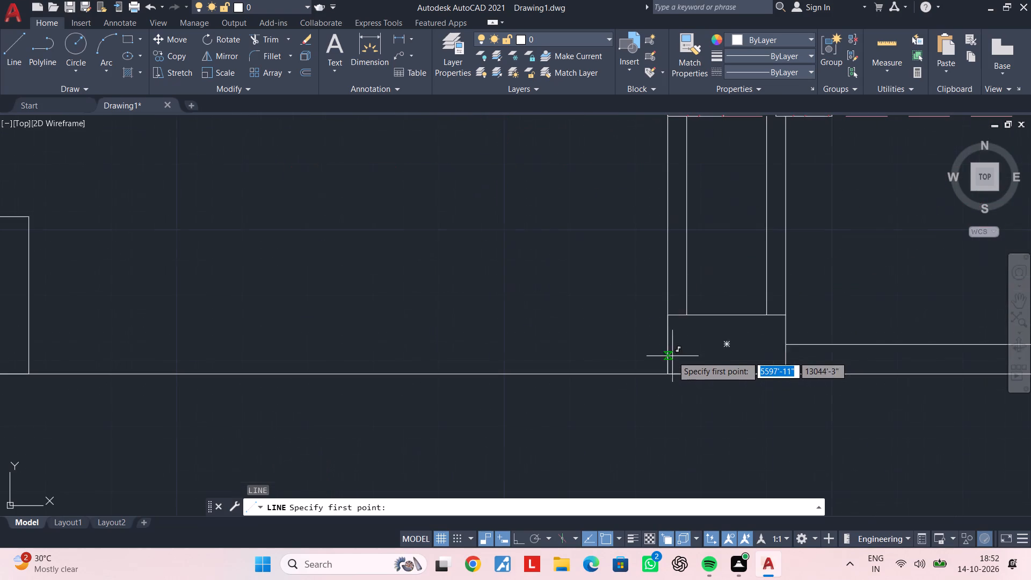
pyautogui.click(669, 316)
pyautogui.moveTo(555, 331); pyautogui.dragTo(772, 330, button='middle')
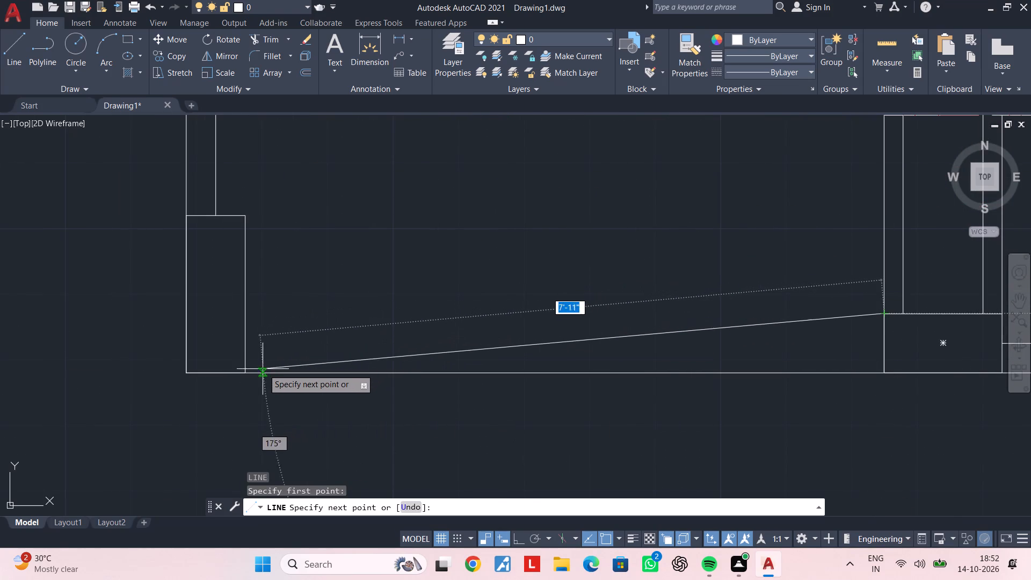
pyautogui.click(244, 374)
pyautogui.press('Escape')
pyautogui.press('Escape')
pyautogui.press('Escape')
pyautogui.press('Escape')
pyautogui.press('Escape')
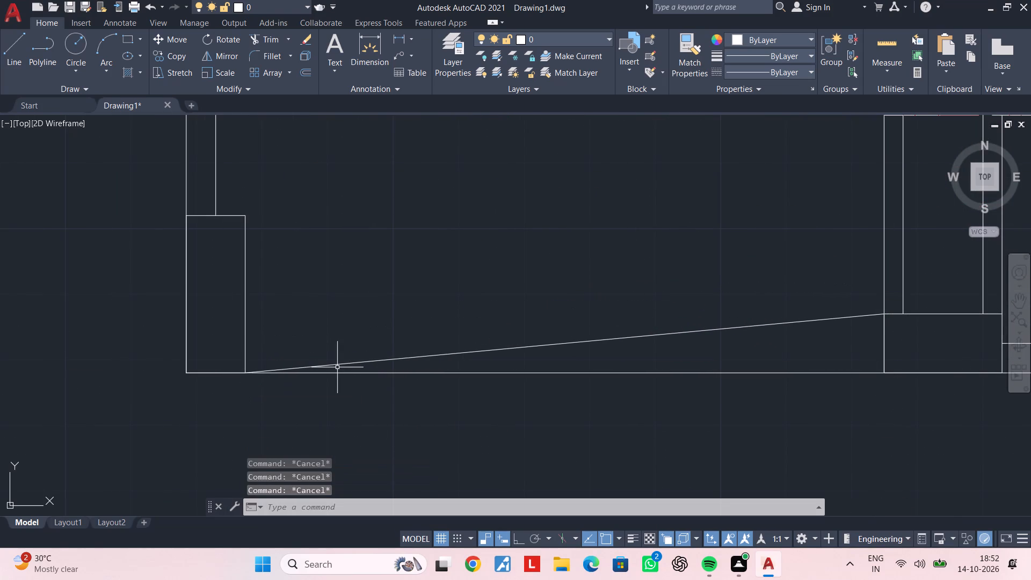
# Draw the opposite diagonal, about 8'-2" long, from the veranda-side pier's lower corner to complete the gate opening's cross.
pyautogui.press('space')
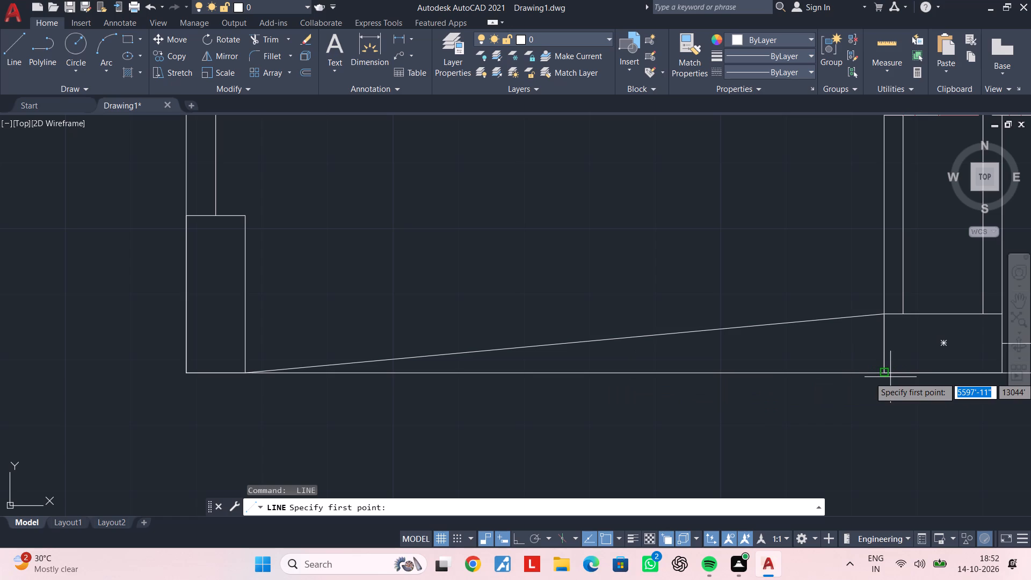
pyautogui.click(887, 377)
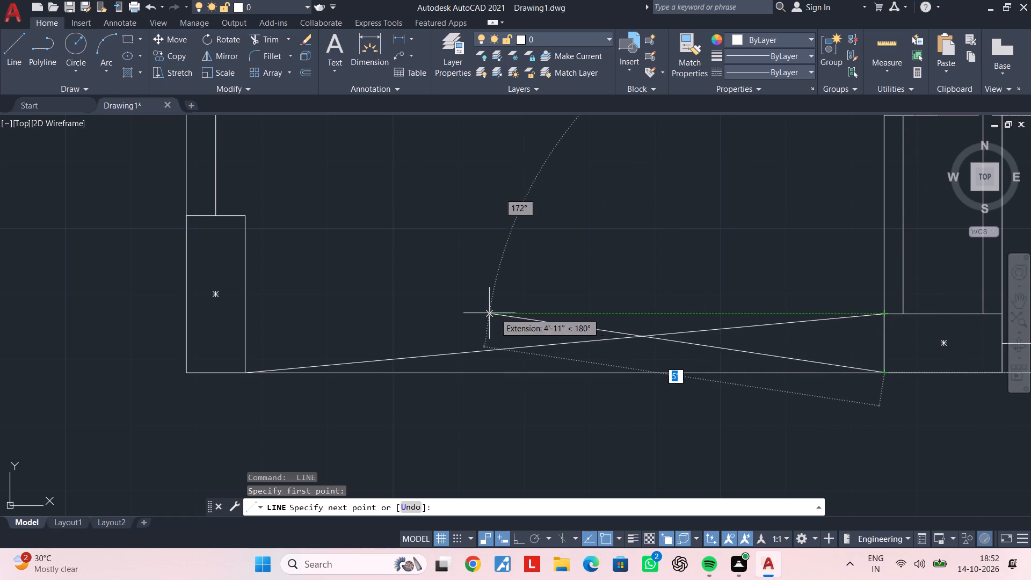
pyautogui.click(244, 313)
pyautogui.press('Escape')
pyautogui.press('Escape')
pyautogui.scroll(-2, 452, 354)
pyautogui.scroll(2, 545, 365)
pyautogui.scroll(-2, 574, 374)
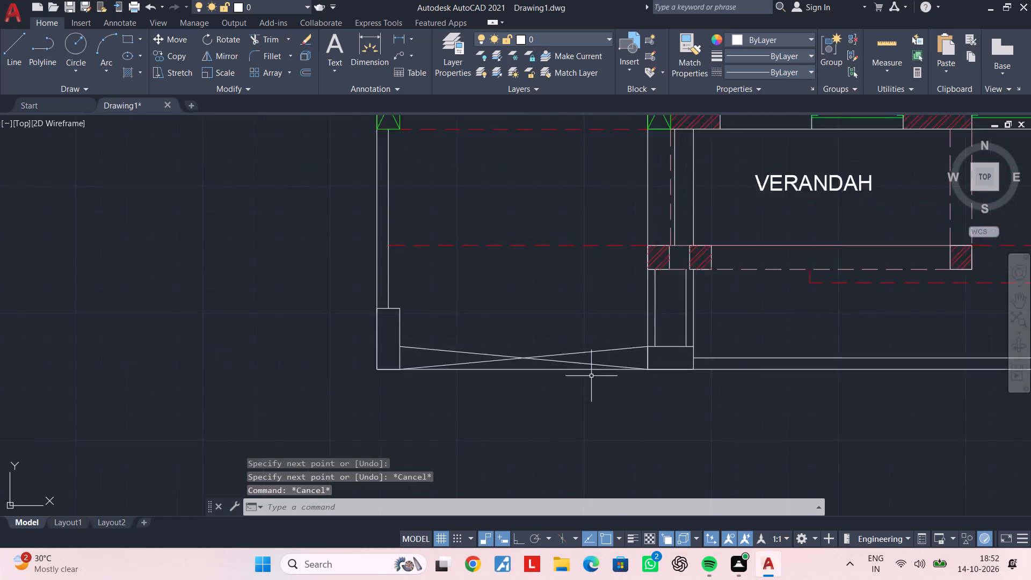
pyautogui.scroll(-1, 591, 376)
pyautogui.moveTo(593, 376); pyautogui.dragTo(513, 379, button='middle')
pyautogui.press('Escape')
pyautogui.press('Escape')
pyautogui.press('Escape')
pyautogui.press('Escape')
pyautogui.press('Escape')
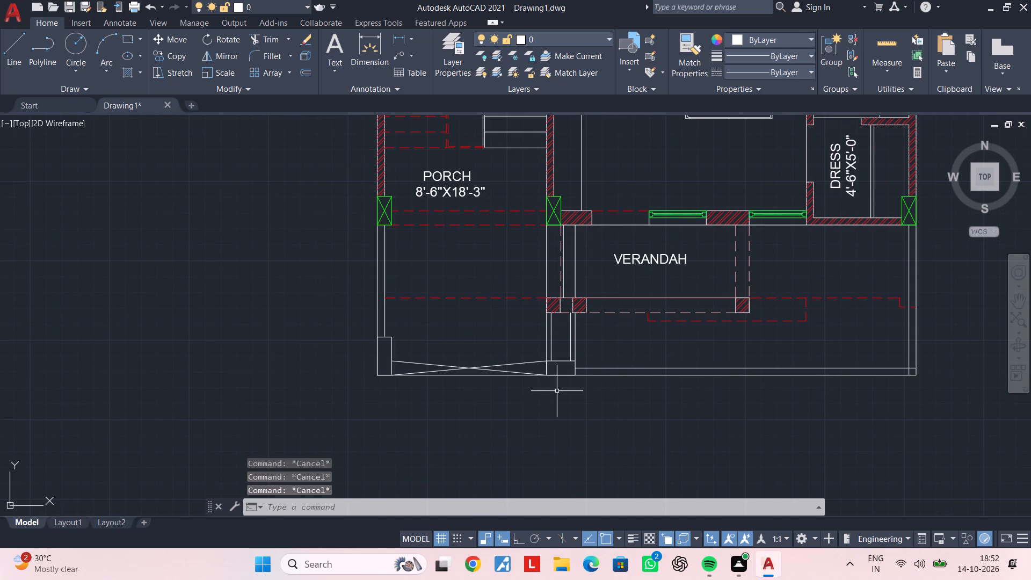
# Copy the VERANDAH label to just outside the crossed gate opening, below the front boundary line.
pyautogui.scroll(-1, 557, 391)
pyautogui.moveTo(556, 392); pyautogui.dragTo(531, 411, button='middle')
pyautogui.press('Escape')
pyautogui.scroll(2, 571, 349)
pyautogui.click(590, 301)
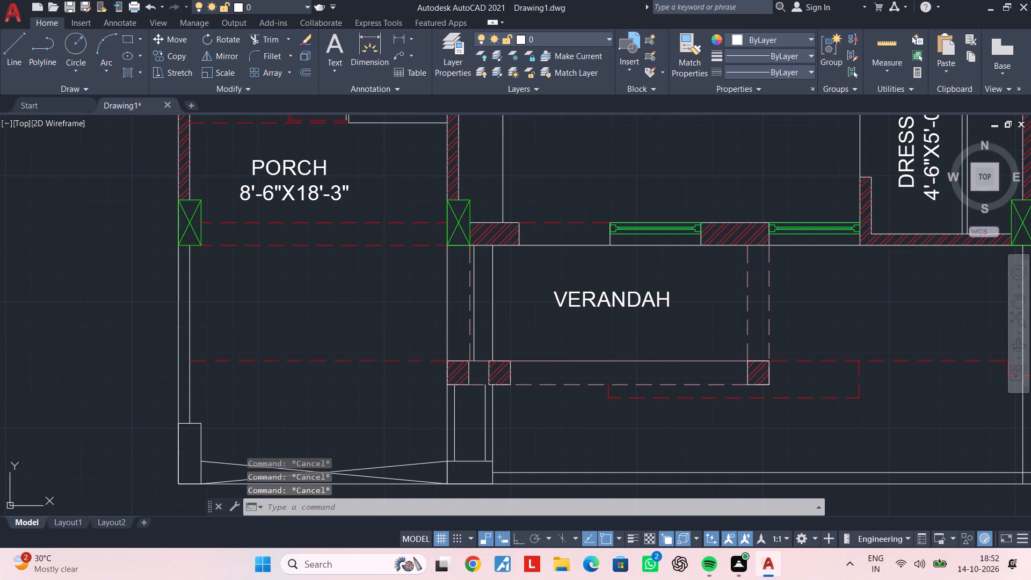
pyautogui.press('c')
pyautogui.write('O')
pyautogui.press('space')
pyautogui.click(596, 297)
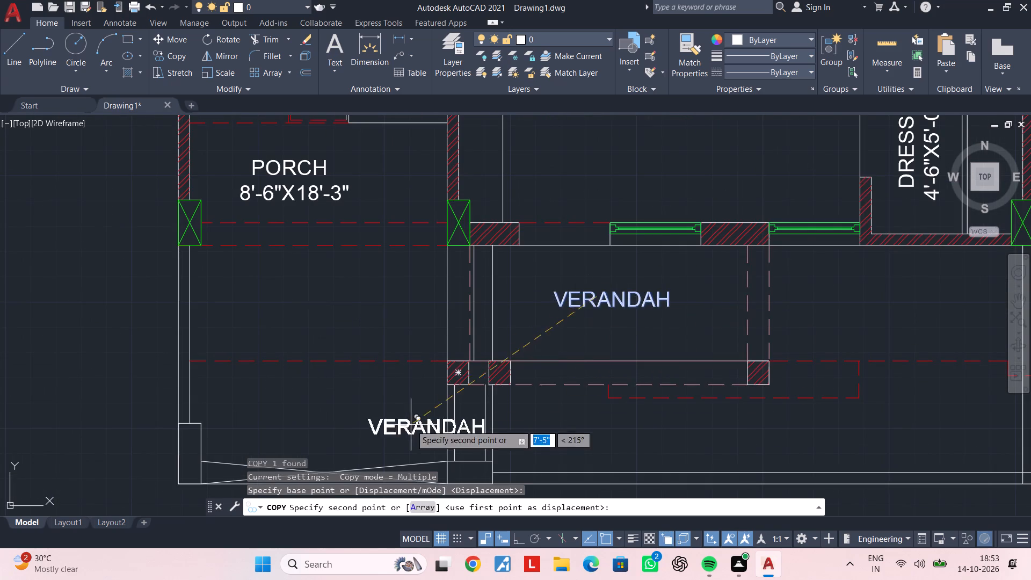
pyautogui.moveTo(418, 417); pyautogui.dragTo(551, 308, button='middle')
pyautogui.scroll(2, 442, 394)
pyautogui.click(456, 392)
pyautogui.press('Escape')
# Replace the text of the VERANDAH copy at the gate with ENTRY, preceded by four spaces.
pyautogui.doubleClick(476, 405)
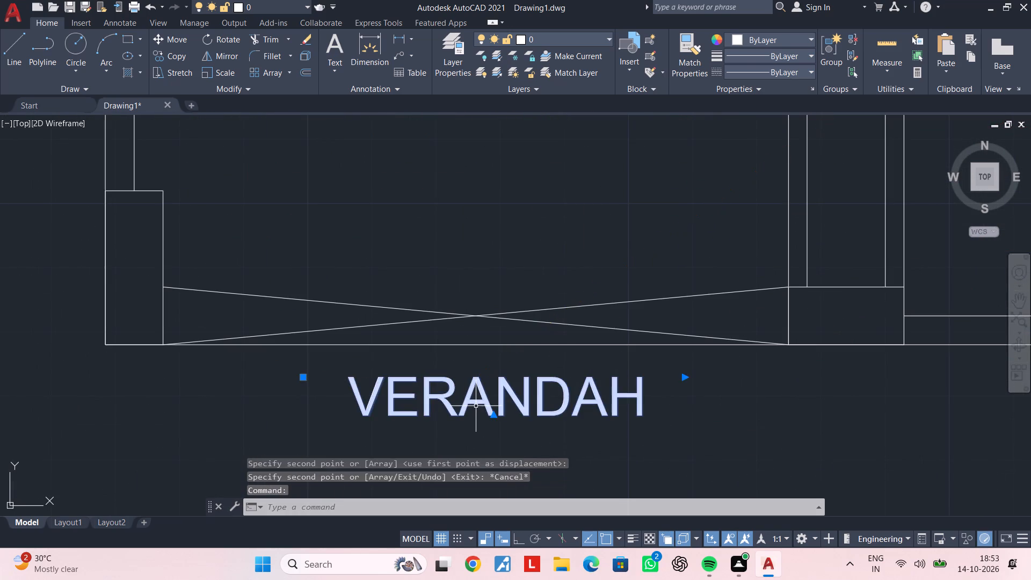
pyautogui.moveTo(640, 395); pyautogui.dragTo(295, 394)
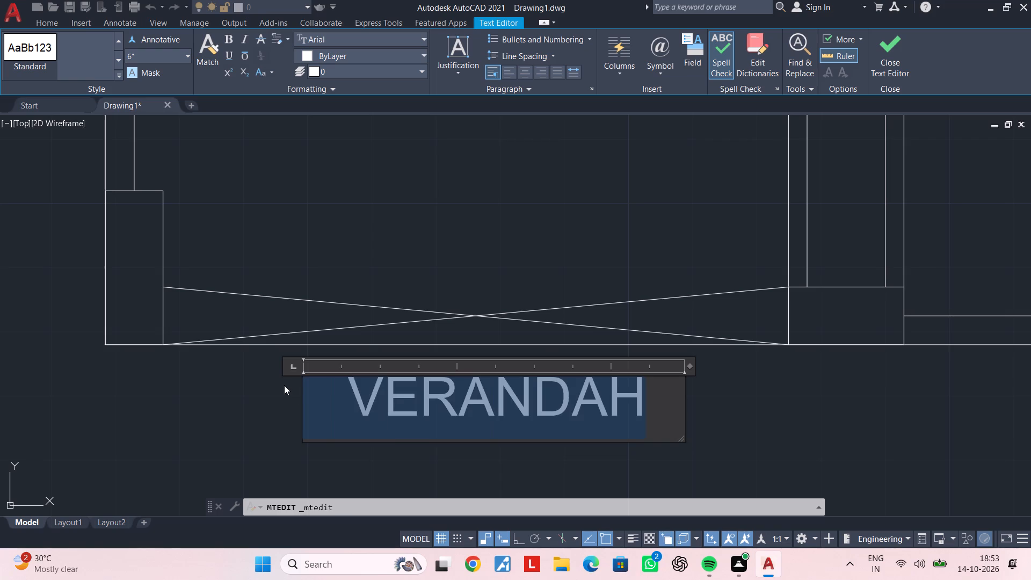
pyautogui.press('BackSpace')
pyautogui.press('space')
pyautogui.press('space')
pyautogui.press('space')
pyautogui.press('space')
pyautogui.write('ENTRY')
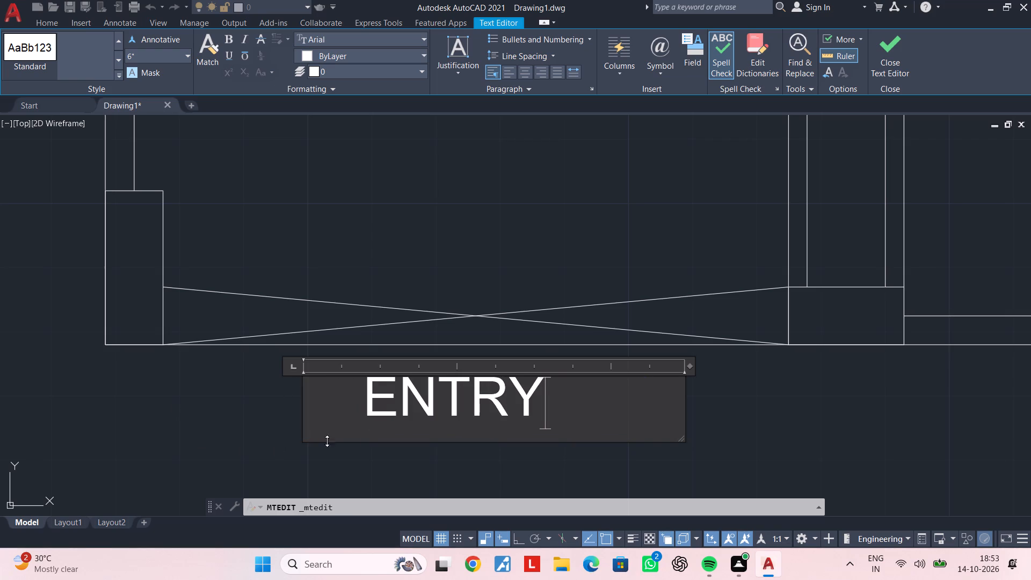
pyautogui.click(740, 458)
pyautogui.scroll(-3, 768, 445)
pyautogui.moveTo(757, 434); pyautogui.dragTo(338, 411, button='middle')
pyautogui.press('Escape')
pyautogui.moveTo(352, 417); pyautogui.dragTo(378, 381, button='middle')
pyautogui.press('Escape')
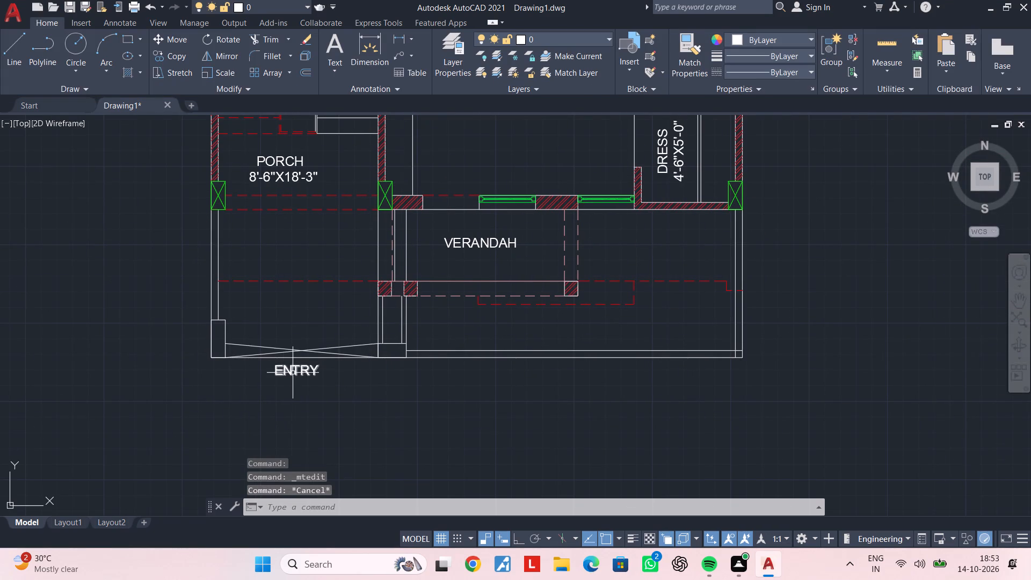
# Copy the ENTRY label along the front boundary to the empty area outside the veranda side of the plan.
pyautogui.click(293, 373)
pyautogui.press('c')
pyautogui.press('o')
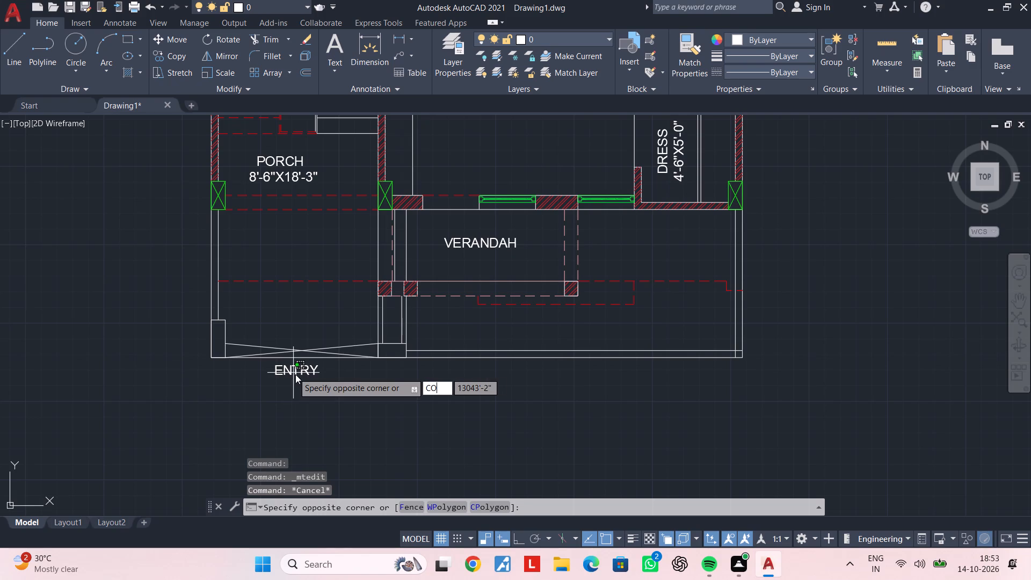
pyautogui.press('space')
pyautogui.click(293, 372)
pyautogui.press('Escape')
pyautogui.click(275, 366)
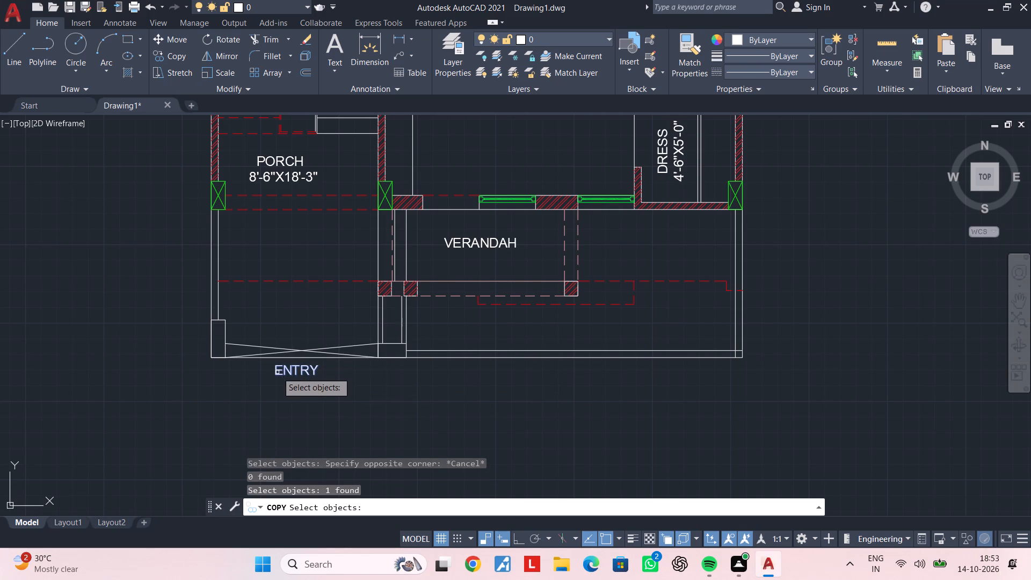
pyautogui.press('space')
pyautogui.click(285, 373)
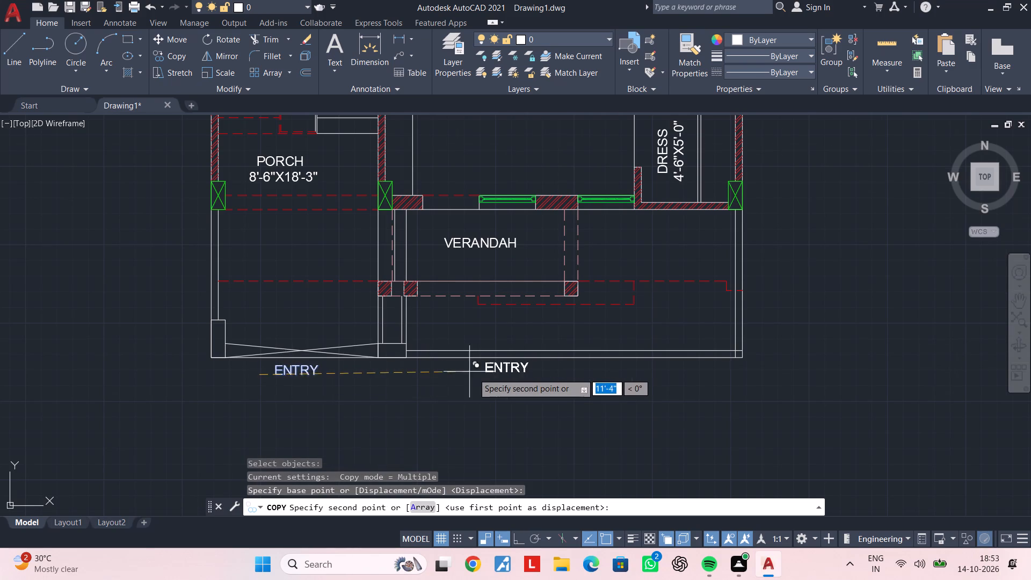
pyautogui.scroll(2, 473, 373)
pyautogui.moveTo(448, 400); pyautogui.dragTo(449, 367, button='middle')
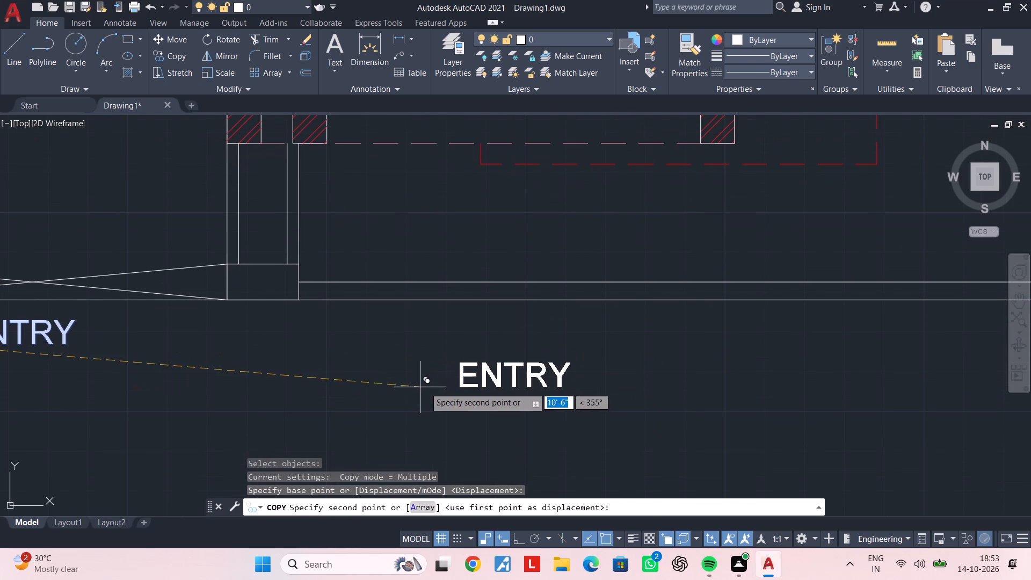
pyautogui.click(437, 379)
pyautogui.press('Escape')
pyautogui.press('Escape')
# Replace the text of the ENTRY copy outside the front boundary with ROAD, with its letters spaced apart.
pyautogui.doubleClick(485, 378)
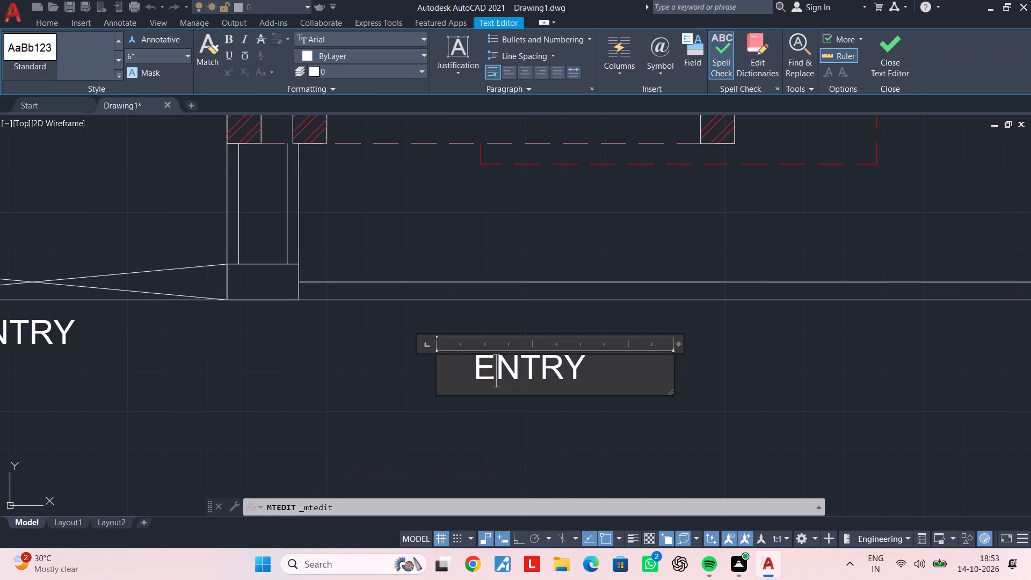
pyautogui.moveTo(614, 367); pyautogui.dragTo(461, 367)
pyautogui.press('BackSpace')
pyautogui.write('ROS')
pyautogui.press('BackSpace')
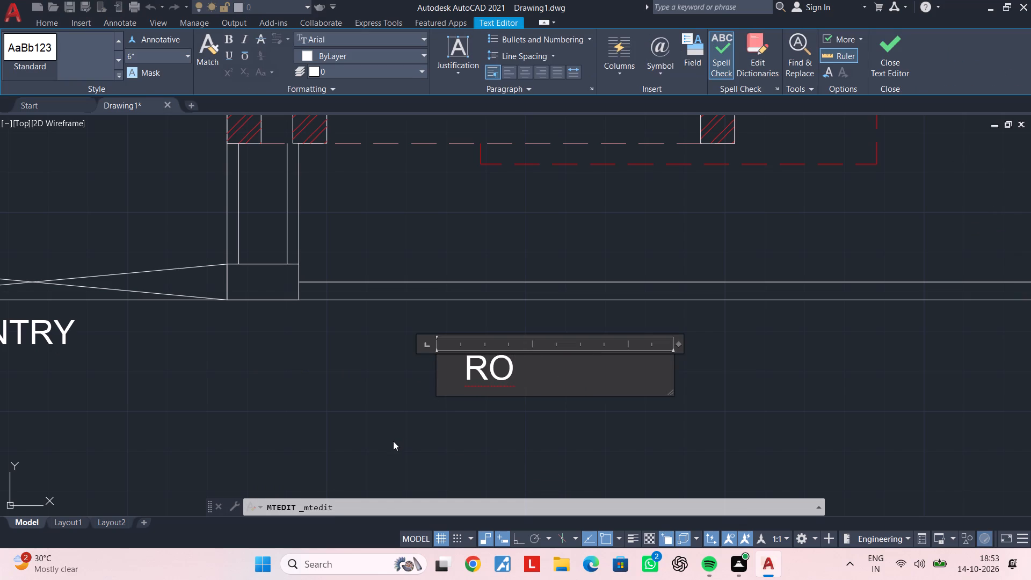
pyautogui.press('BackSpace')
pyautogui.press('space')
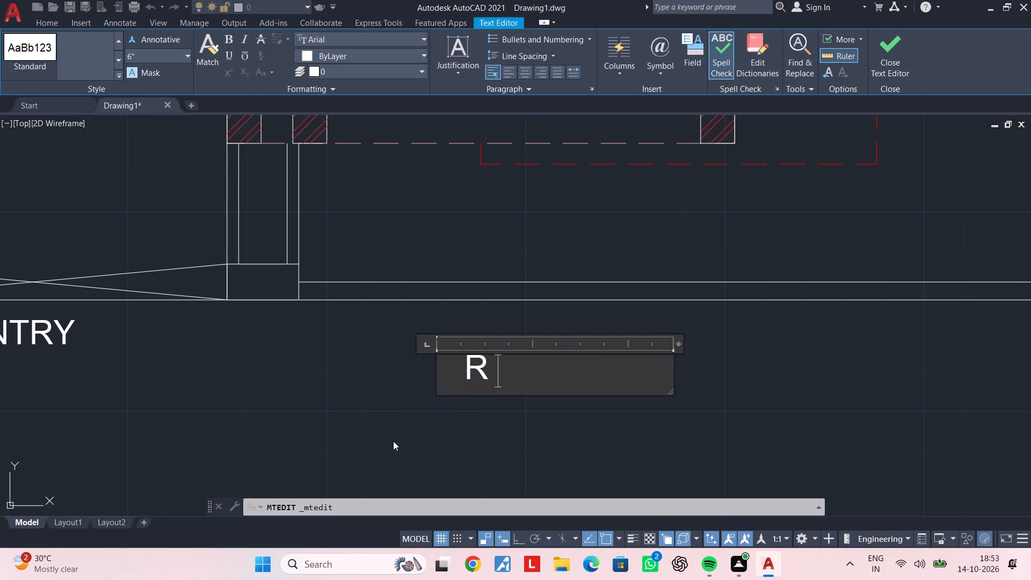
pyautogui.press('space')
pyautogui.write('O A')
pyautogui.press('space')
pyautogui.press('space')
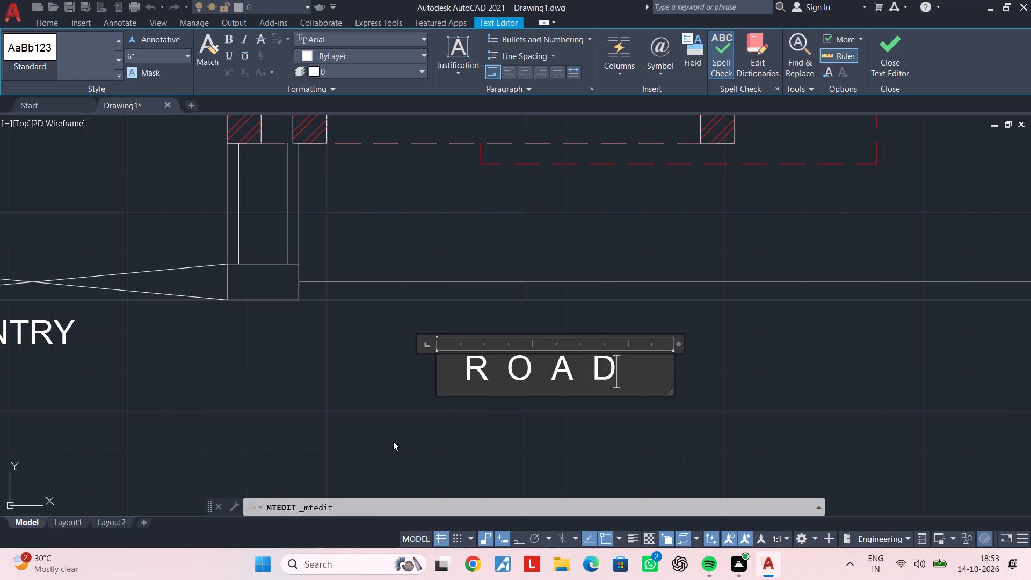
pyautogui.press('d')
pyautogui.click(505, 438)
pyautogui.scroll(-4, 509, 438)
pyautogui.moveTo(550, 419); pyautogui.dragTo(598, 380, button='middle')
pyautogui.press('Escape')
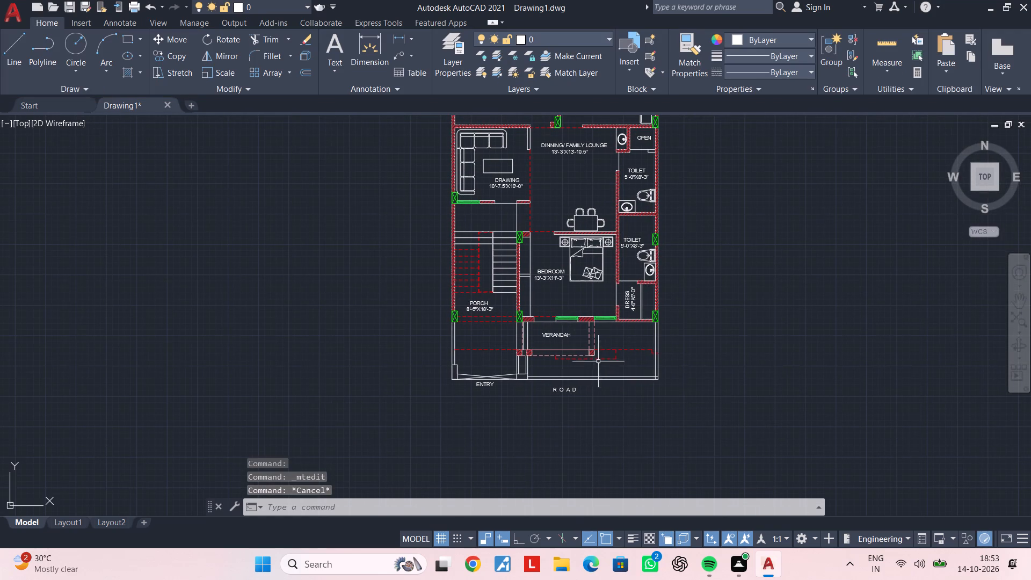
pyautogui.press('Escape')
pyautogui.press('Escape')
pyautogui.press('Escape')
pyautogui.press('Escape')
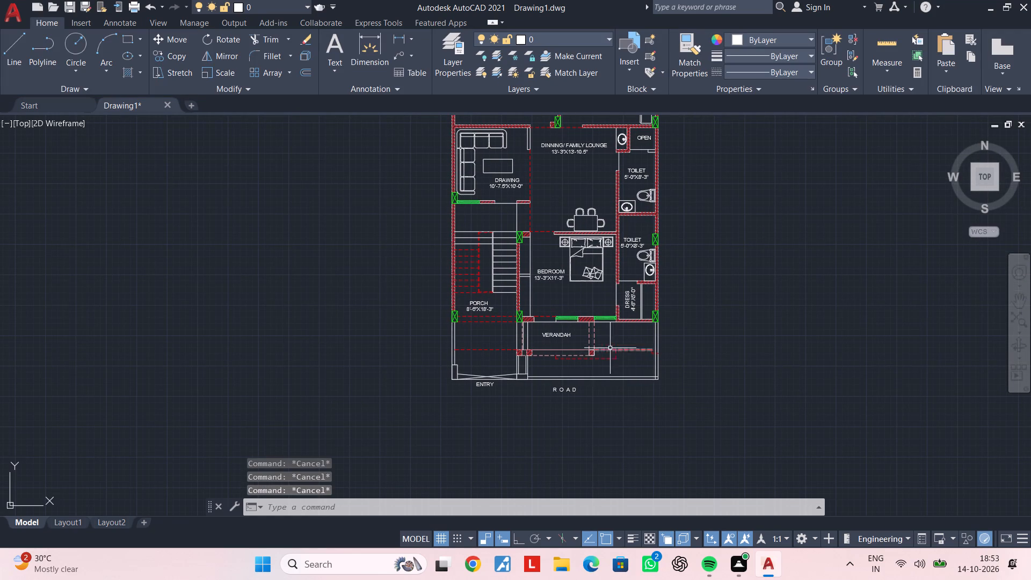
# Copy the gate's ENTRY label into the open front area below the verandah, inside the boundary line.
pyautogui.scroll(2, 579, 359)
pyautogui.press('Escape')
pyautogui.click(332, 430)
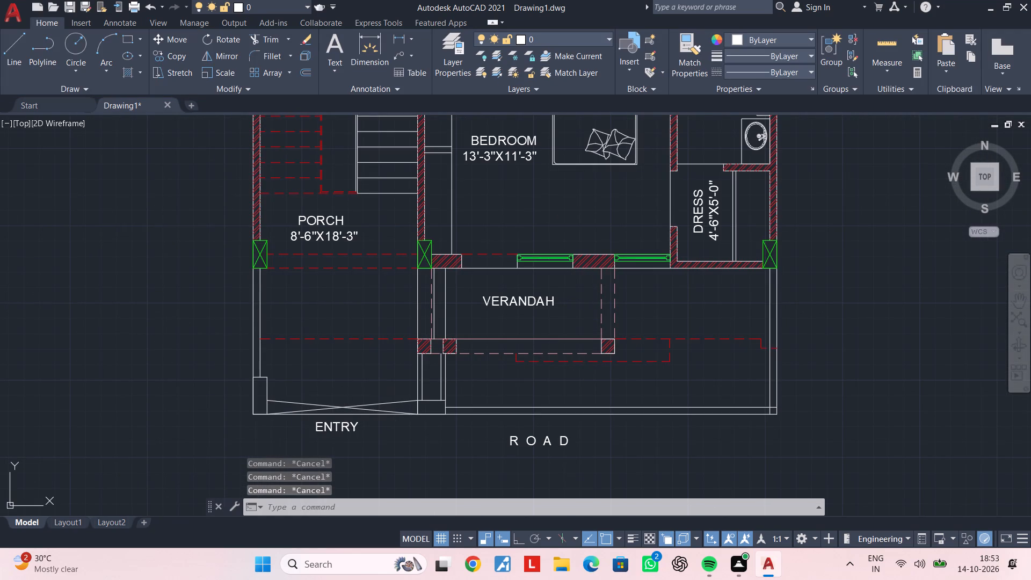
pyautogui.press('c')
pyautogui.press('o')
pyautogui.press('space')
pyautogui.moveTo(330, 431); pyautogui.dragTo(345, 431)
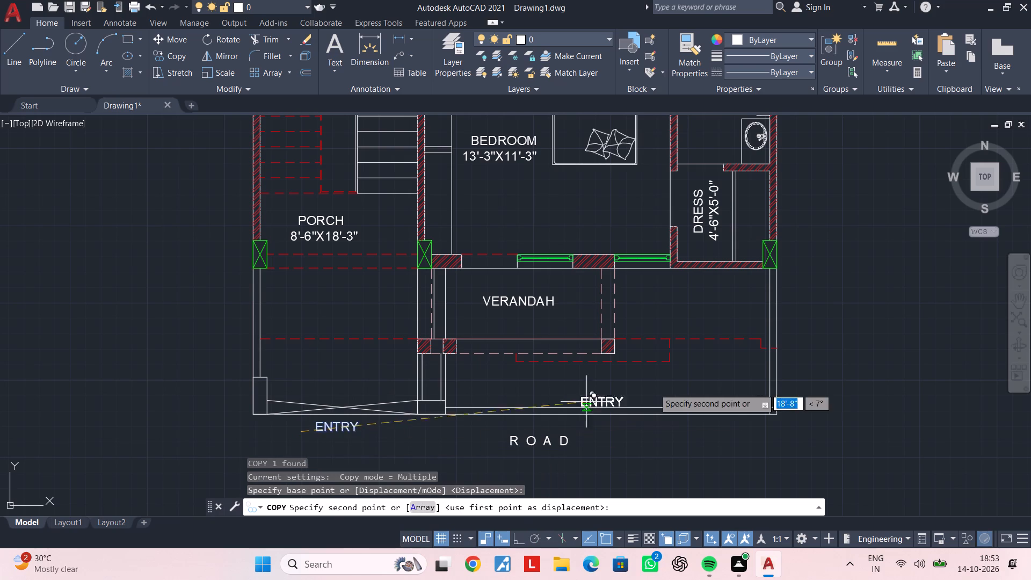
pyautogui.scroll(2, 616, 371)
pyautogui.click(526, 384)
pyautogui.press('Escape')
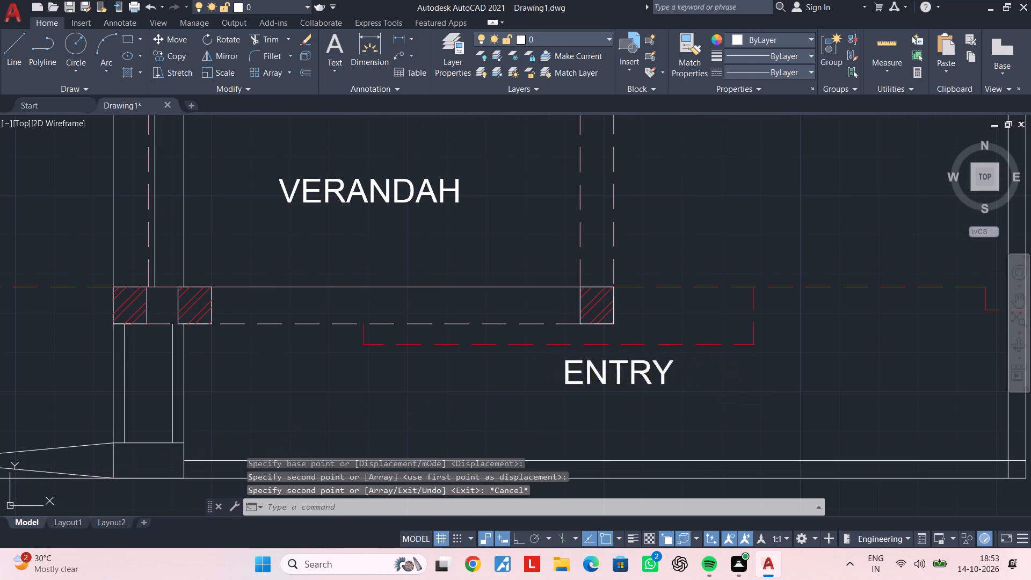
# Replace the text of the ENTRY copy below the verandah with LAWN.
pyautogui.doubleClick(618, 380)
pyautogui.scroll(2, 653, 375)
pyautogui.moveTo(717, 371); pyautogui.dragTo(403, 380)
pyautogui.press('BackSpace')
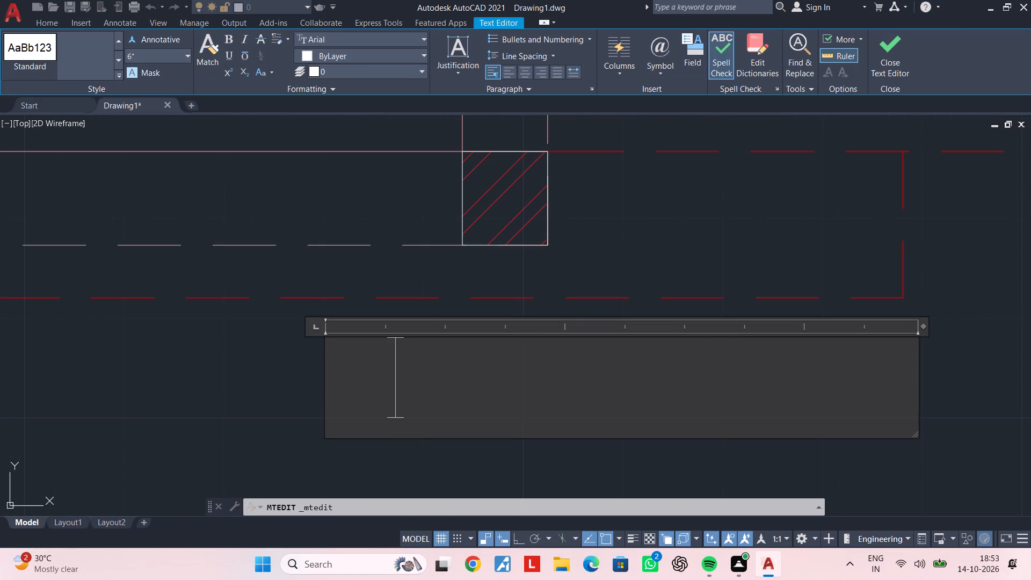
pyautogui.write('LA')
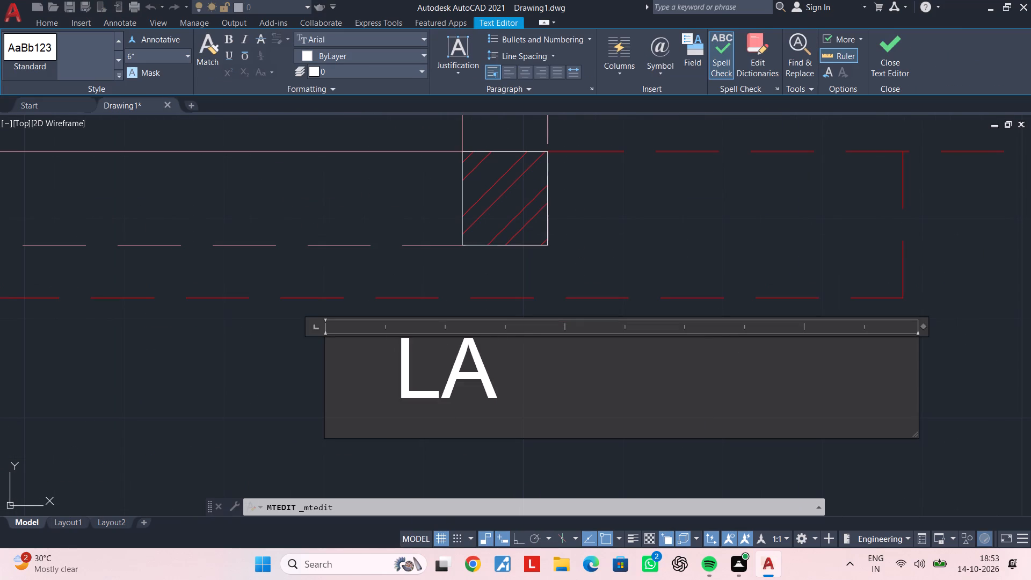
pyautogui.write('WN')
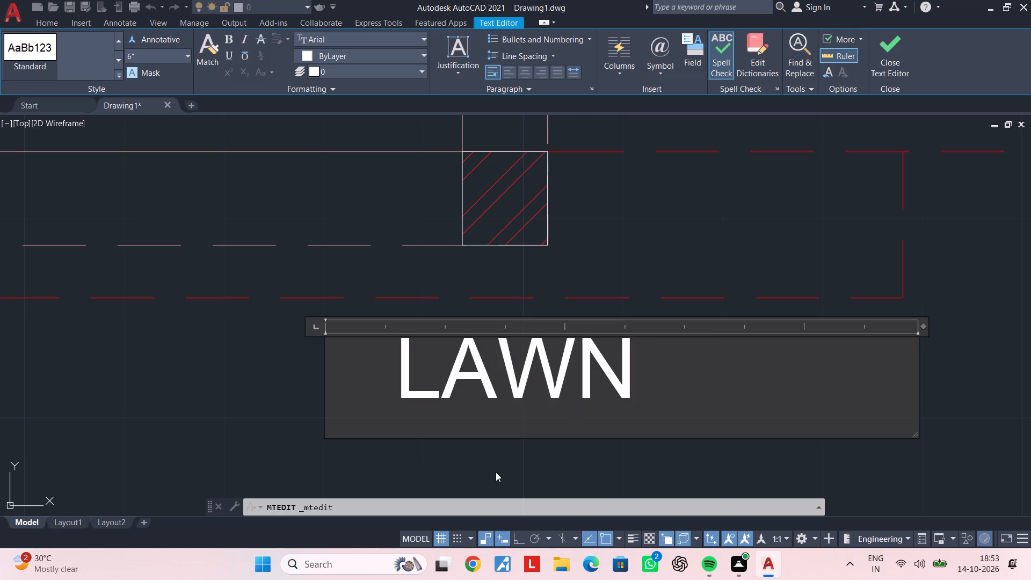
pyautogui.click(580, 452)
pyautogui.scroll(-3, 583, 452)
pyautogui.moveTo(585, 452); pyautogui.dragTo(562, 454, button='middle')
pyautogui.press('Escape')
pyautogui.scroll(-2, 564, 444)
pyautogui.moveTo(564, 444); pyautogui.dragTo(558, 456, button='middle')
pyautogui.press('Escape')
# Copy the LAWN label to just below the front bedroom window nearest the dress room.
pyautogui.scroll(1, 557, 456)
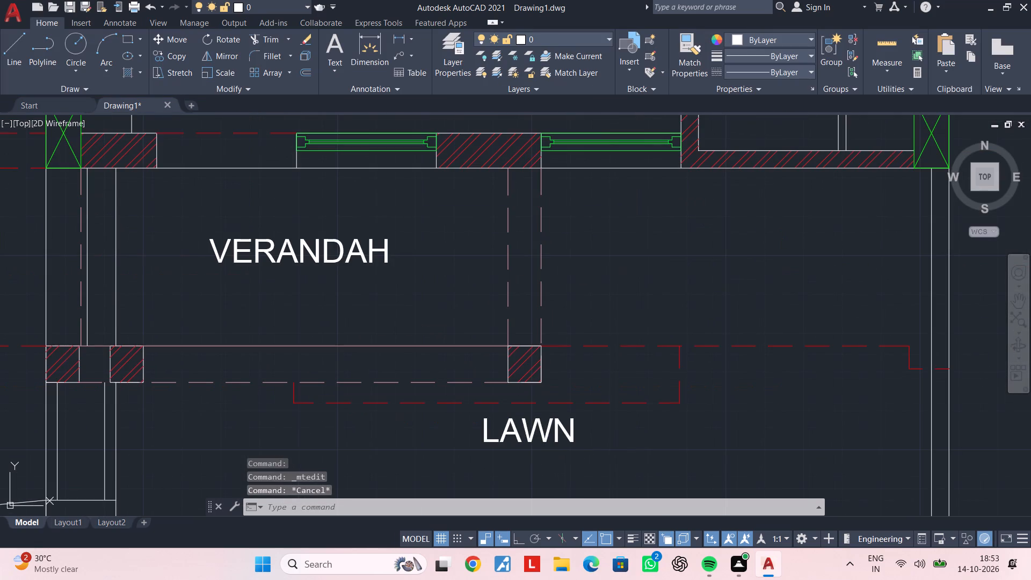
pyautogui.click(555, 437)
pyautogui.press('c')
pyautogui.press('o')
pyautogui.press('space')
pyautogui.click(552, 438)
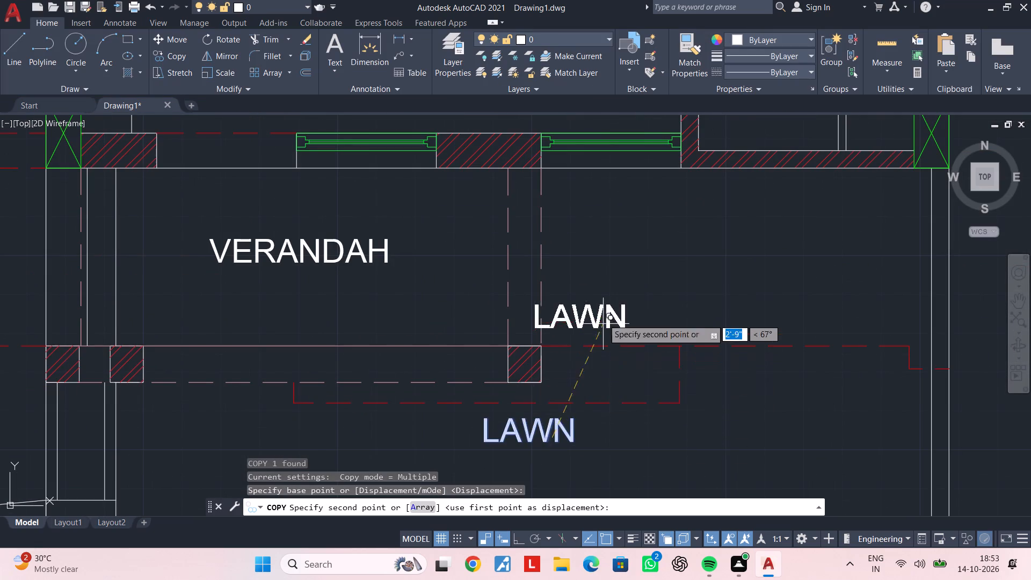
pyautogui.moveTo(603, 319); pyautogui.dragTo(593, 445, button='middle')
pyautogui.scroll(1, 666, 318)
pyautogui.moveTo(635, 325); pyautogui.dragTo(626, 368, button='middle')
pyautogui.scroll(1, 606, 363)
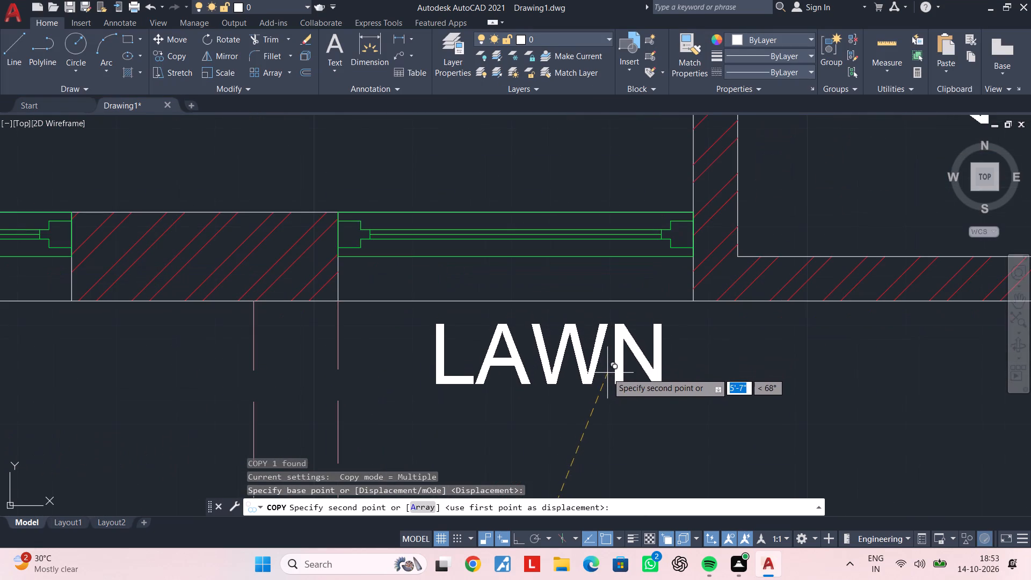
pyautogui.click(607, 365)
pyautogui.press('Escape')
# Replace the text of the LAWN copy below the bedroom window with W.
pyautogui.doubleClick(594, 366)
pyautogui.moveTo(685, 345); pyautogui.dragTo(466, 354)
pyautogui.click(466, 354)
pyautogui.moveTo(725, 344); pyautogui.dragTo(482, 350)
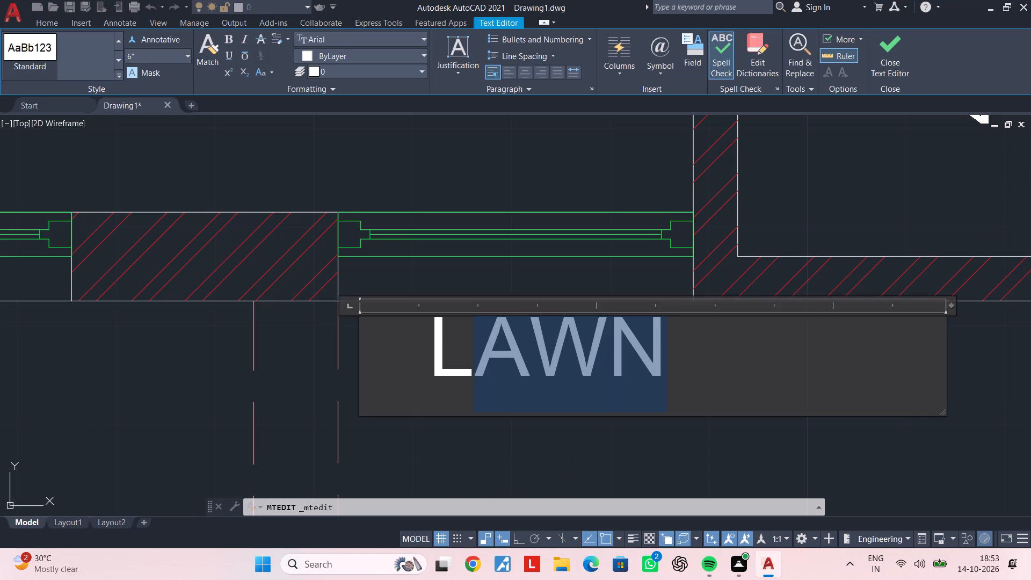
pyautogui.moveTo(482, 350); pyautogui.dragTo(430, 351)
pyautogui.press('BackSpace')
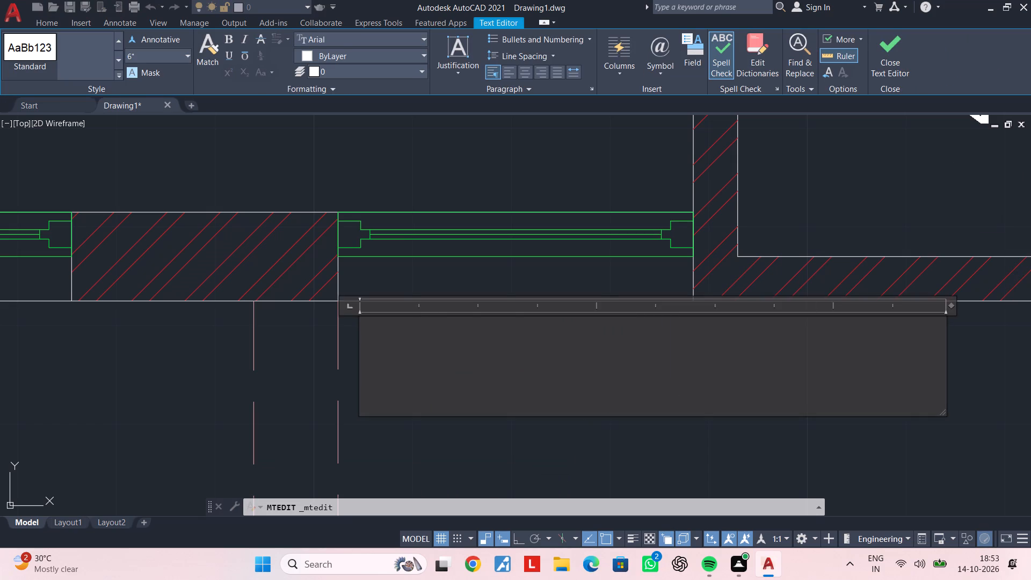
pyautogui.press('w')
pyautogui.click(513, 443)
pyautogui.scroll(-3, 533, 438)
pyautogui.press('Escape')
# Narrow the W label's text frame so that it ends just past the letter.
pyautogui.click(524, 417)
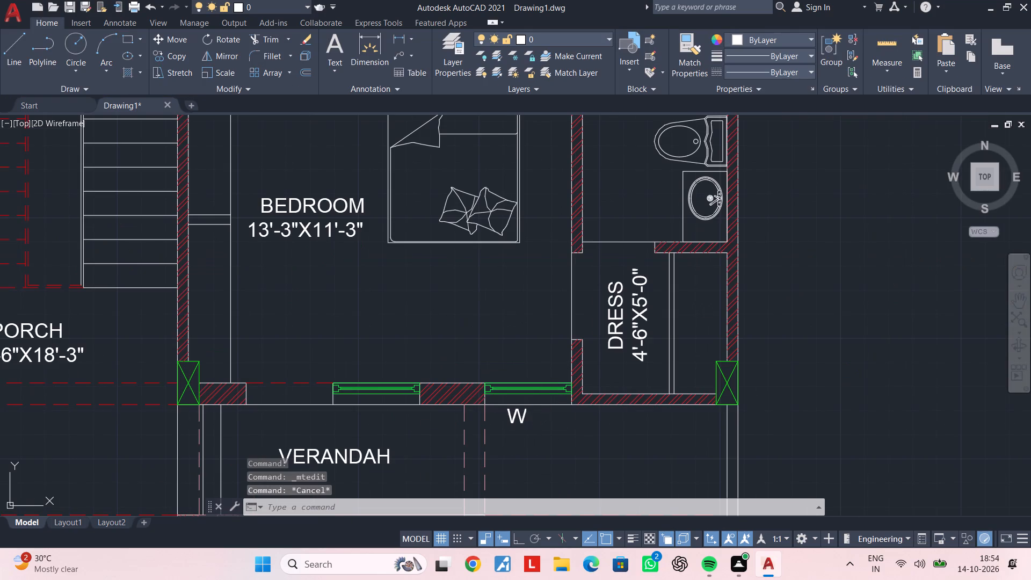
pyautogui.scroll(2, 532, 417)
pyautogui.click(788, 397)
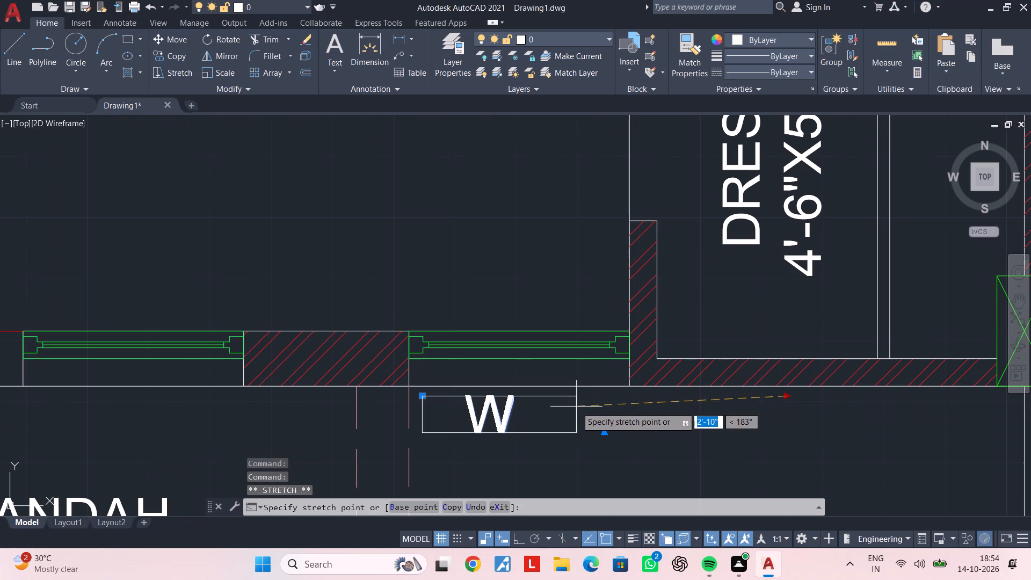
pyautogui.click(542, 407)
pyautogui.press('Escape')
pyautogui.moveTo(528, 419); pyautogui.dragTo(720, 382, button='middle')
pyautogui.press('Escape')
# Copy the W label to just below the other front bedroom window, above the VERANDAH label.
pyautogui.click(678, 381)
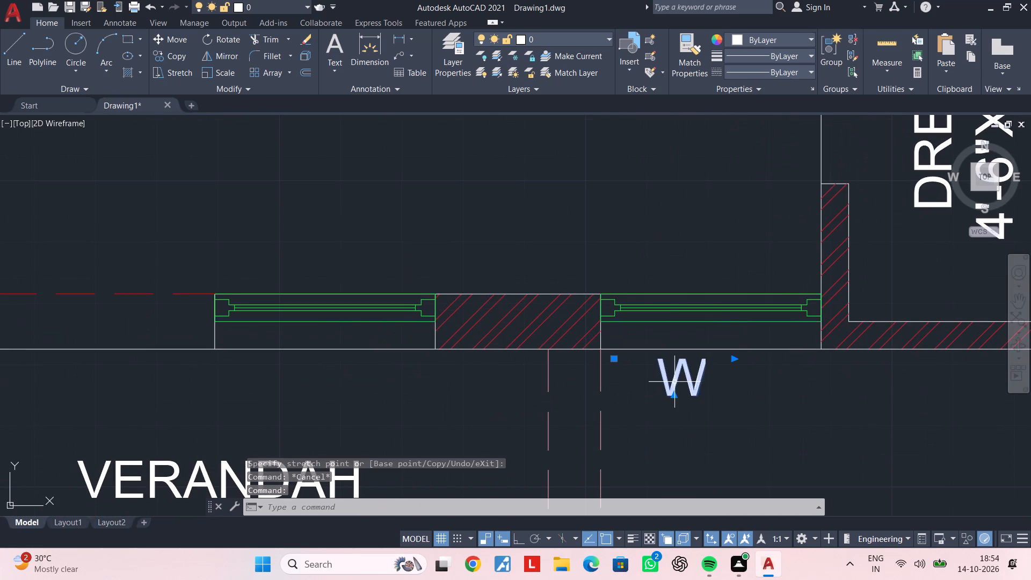
pyautogui.press('c')
pyautogui.write('O')
pyautogui.press('space')
pyautogui.click(676, 382)
pyautogui.scroll(-1, 438, 378)
pyautogui.moveTo(443, 378); pyautogui.dragTo(635, 347, button='middle')
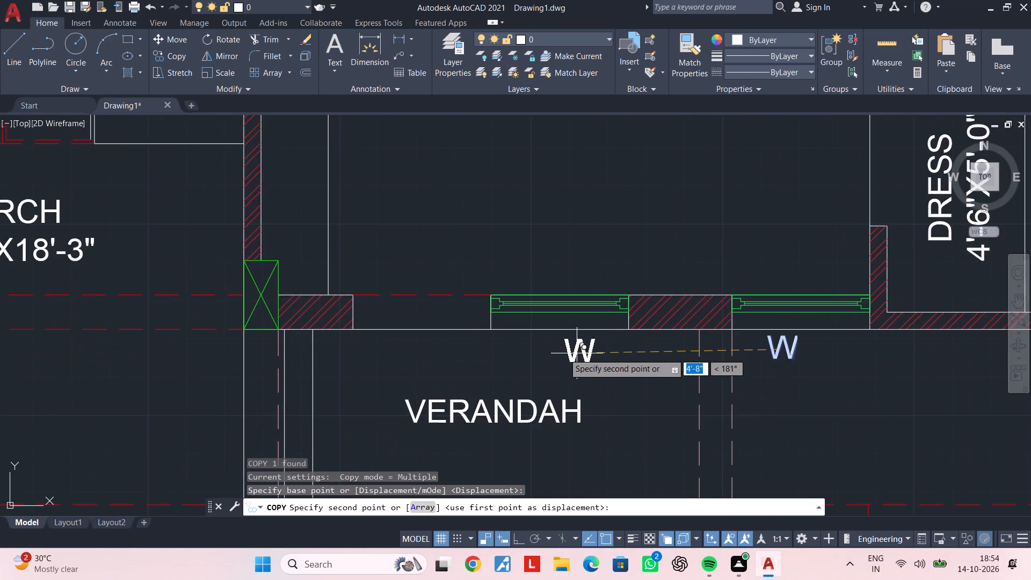
pyautogui.scroll(2, 556, 353)
pyautogui.click(571, 345)
# Place another copy of the W label just below the drawing room window.
pyautogui.scroll(-4, 568, 345)
pyautogui.scroll(1, 569, 350)
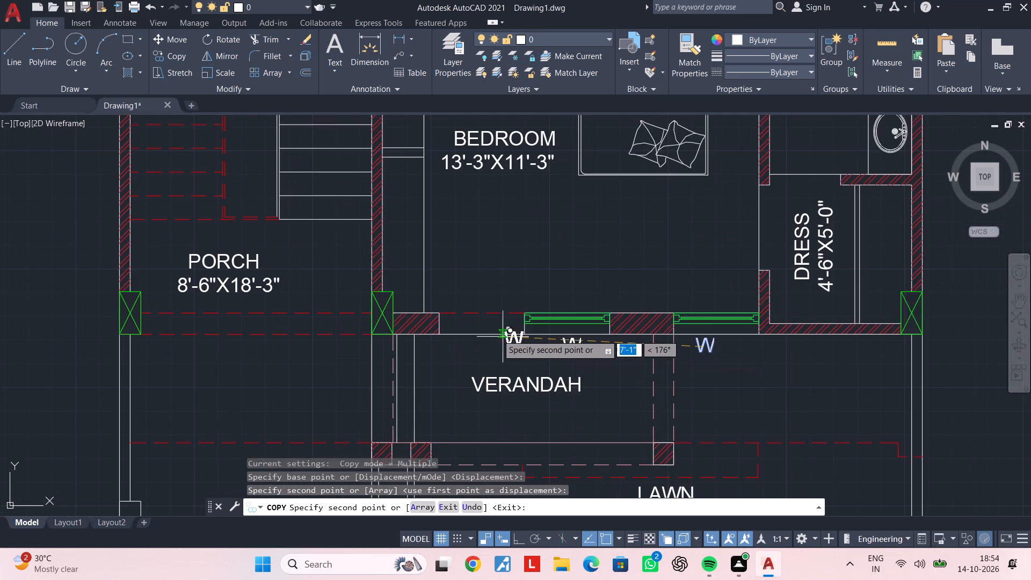
pyautogui.moveTo(491, 315); pyautogui.dragTo(544, 366, button='middle')
pyautogui.moveTo(490, 267); pyautogui.dragTo(571, 508, button='middle')
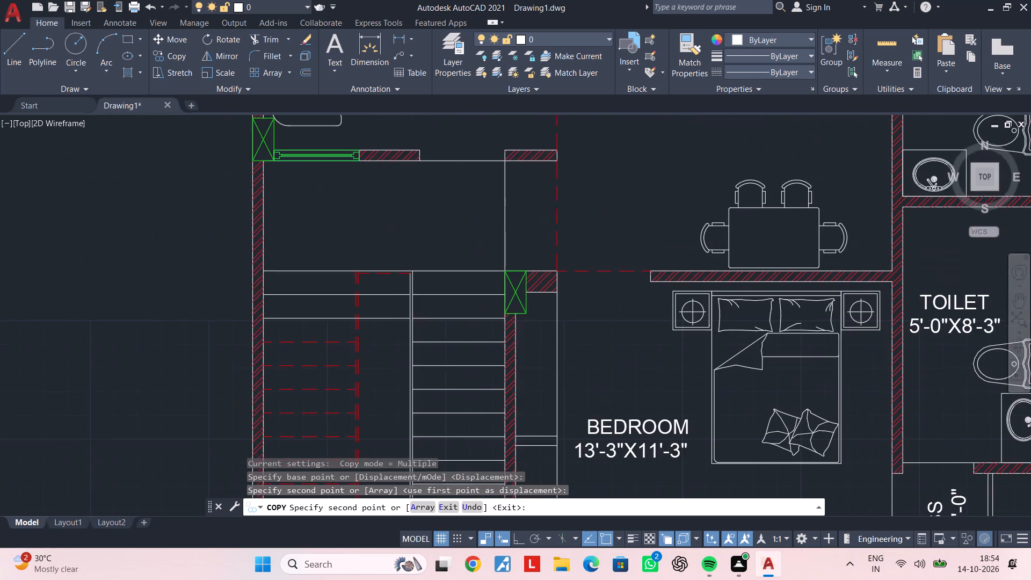
pyautogui.moveTo(571, 508); pyautogui.dragTo(571, 510, button='middle')
pyautogui.moveTo(404, 296); pyautogui.dragTo(482, 397, button='middle')
pyautogui.scroll(2, 398, 309)
pyautogui.click(378, 241)
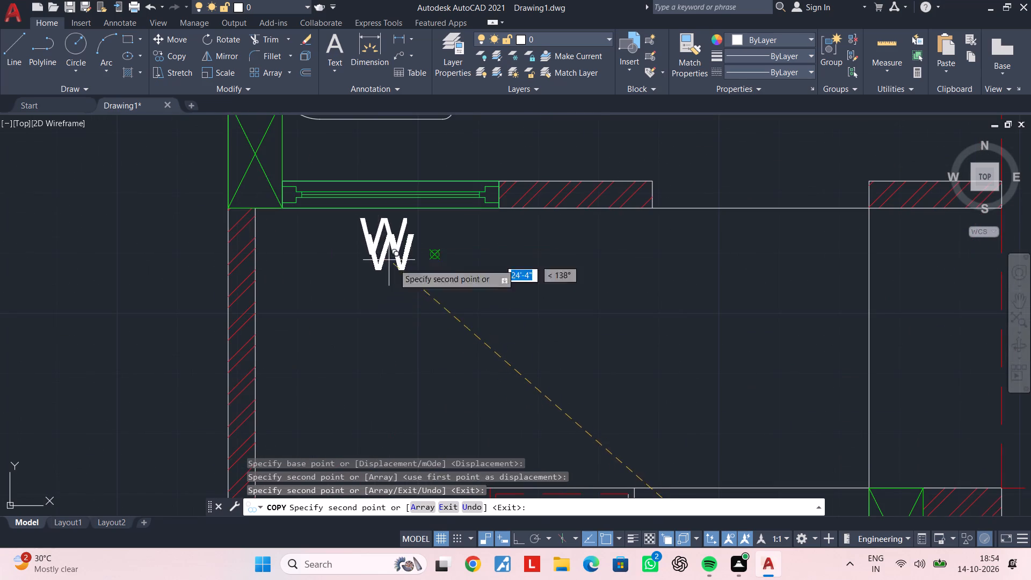
# Place copies of the W label just above the kitchen window and the rear bedroom window.
pyautogui.scroll(-4, 446, 292)
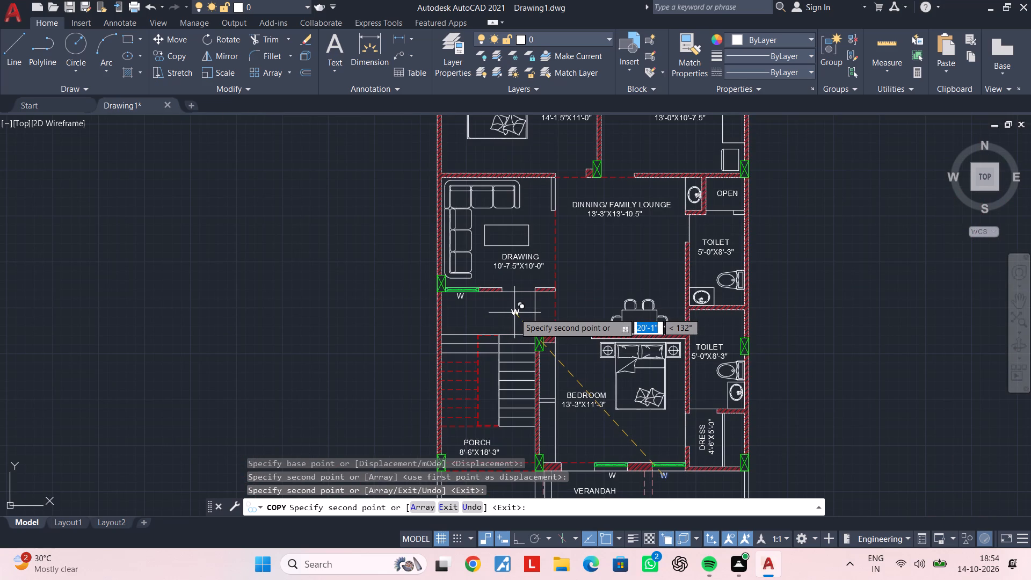
pyautogui.scroll(-1, 570, 286)
pyautogui.moveTo(611, 270); pyautogui.dragTo(572, 437, button='middle')
pyautogui.scroll(3, 598, 287)
pyautogui.scroll(2, 573, 335)
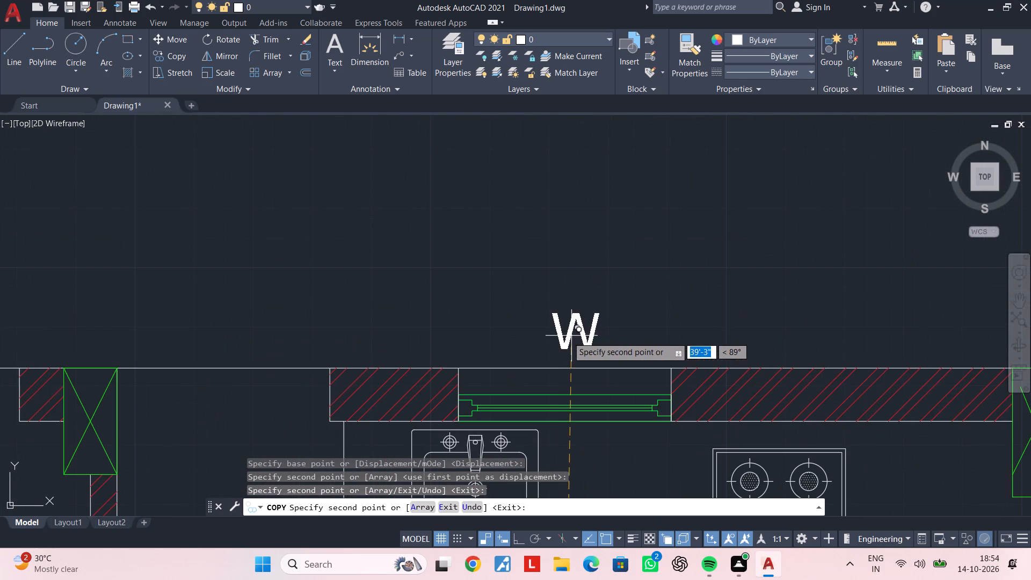
pyautogui.click(565, 342)
pyautogui.scroll(-2, 449, 350)
pyautogui.moveTo(487, 340); pyautogui.dragTo(797, 330, button='middle')
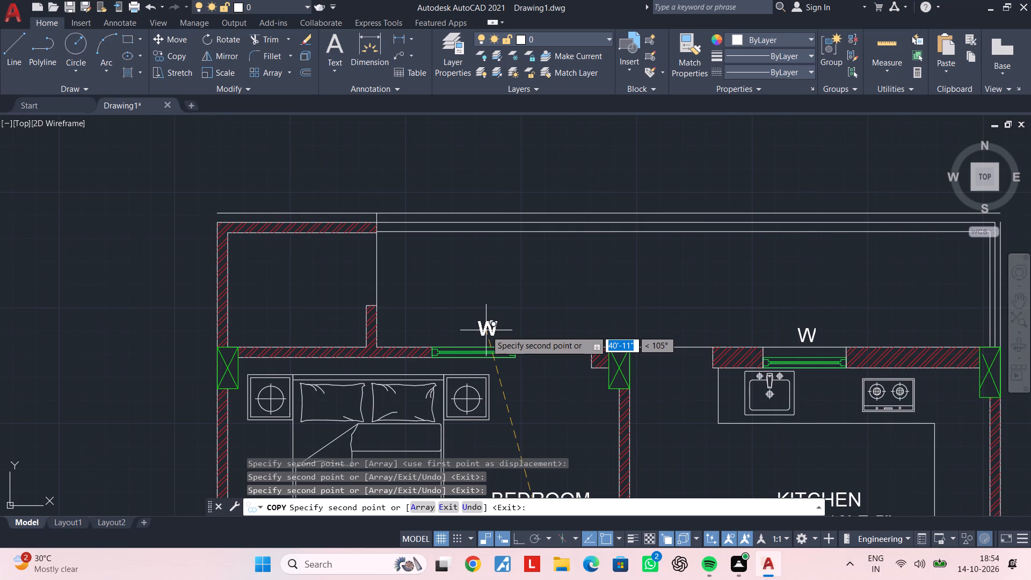
pyautogui.scroll(2, 486, 330)
pyautogui.click(439, 352)
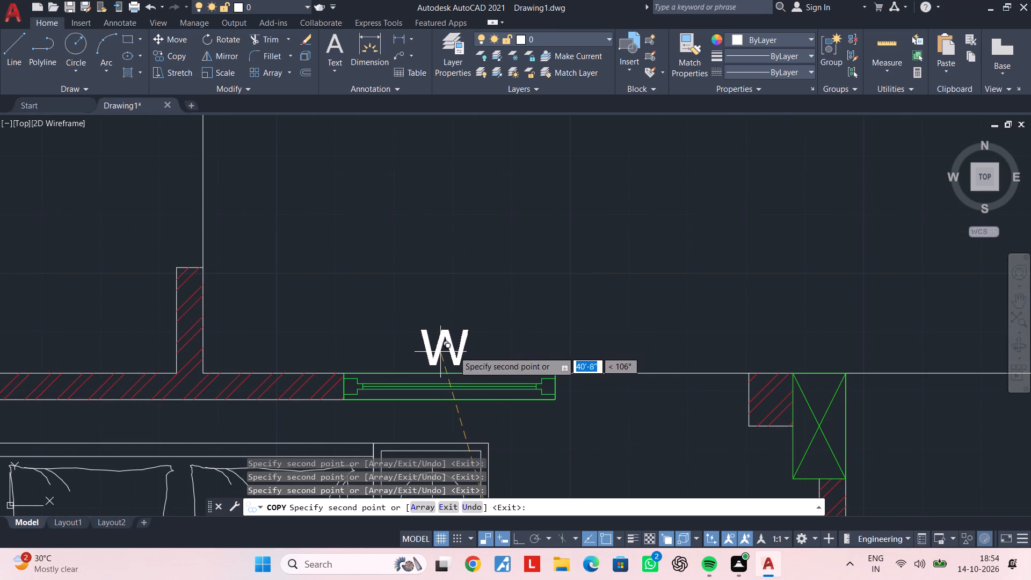
# Place a W copy in the rear bedroom's door opening, between the window and the column, and end copying.
pyautogui.moveTo(706, 346); pyautogui.dragTo(569, 337, button='middle')
pyautogui.scroll(2, 539, 393)
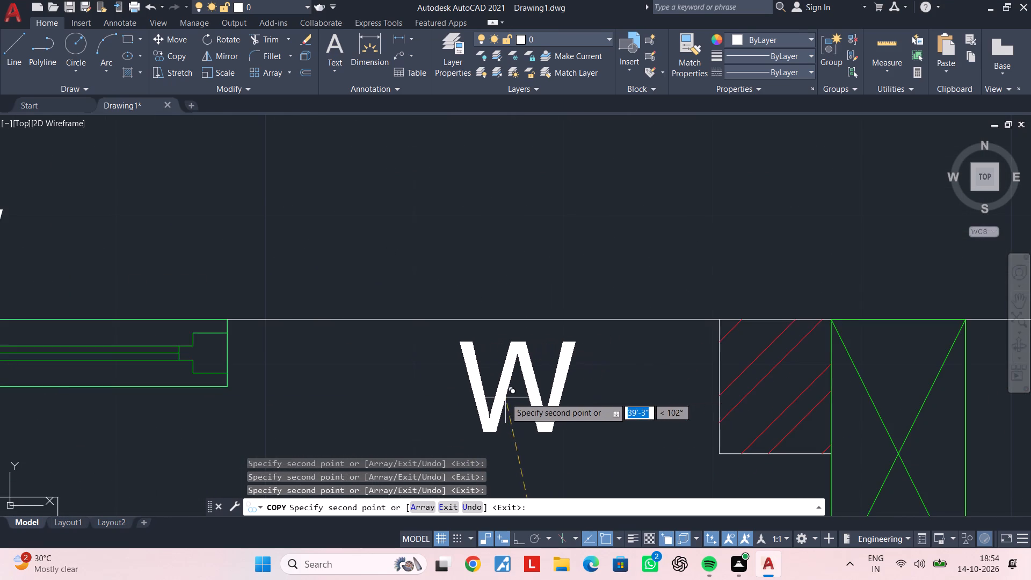
pyautogui.click(499, 394)
pyautogui.press('Escape')
pyautogui.moveTo(569, 400); pyautogui.dragTo(614, 350, button='middle')
pyautogui.press('Escape')
pyautogui.press('Escape')
# Change the text of the W copy in the rear bedroom's door opening to D.
pyautogui.doubleClick(584, 359)
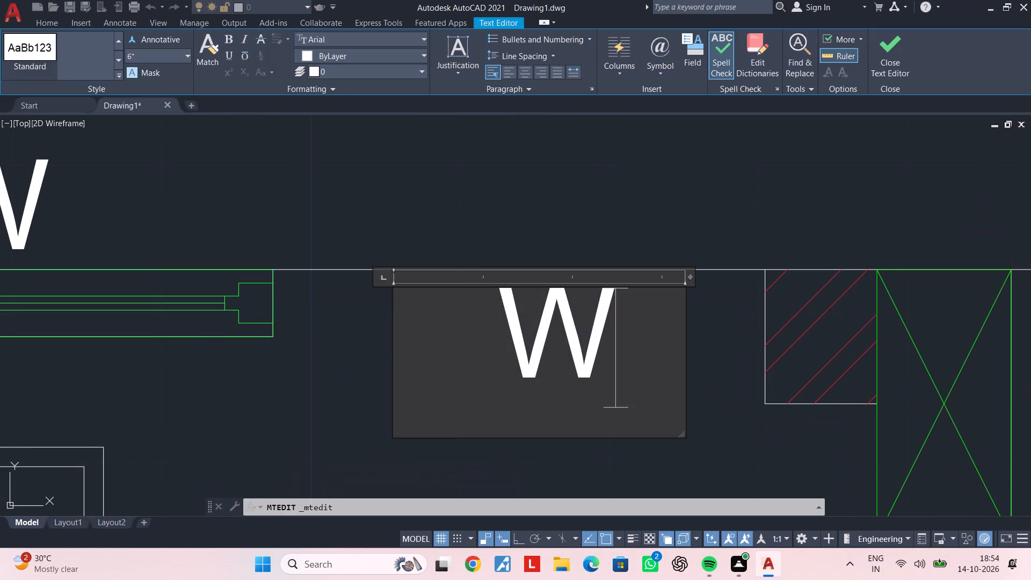
pyautogui.press('BackSpace')
pyautogui.press('d')
pyautogui.click(318, 440)
pyautogui.scroll(-1, 336, 429)
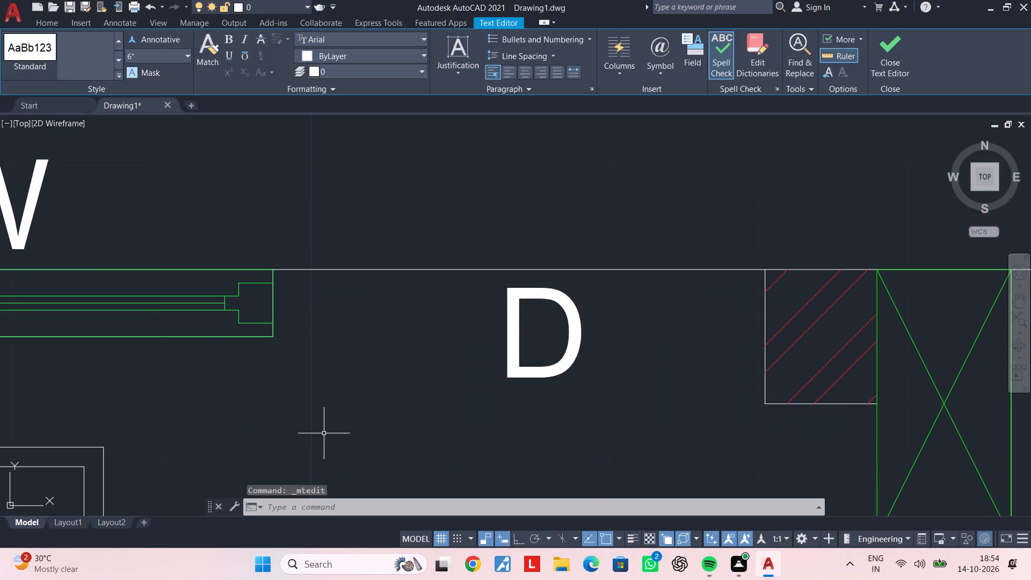
pyautogui.scroll(-2, 336, 429)
pyautogui.moveTo(364, 417); pyautogui.dragTo(365, 338, button='middle')
pyautogui.press('Escape')
# Copy the D label into the kitchen's rear door opening beside the column, horizontally aligned using Ortho.
pyautogui.click(451, 312)
pyautogui.click(448, 320)
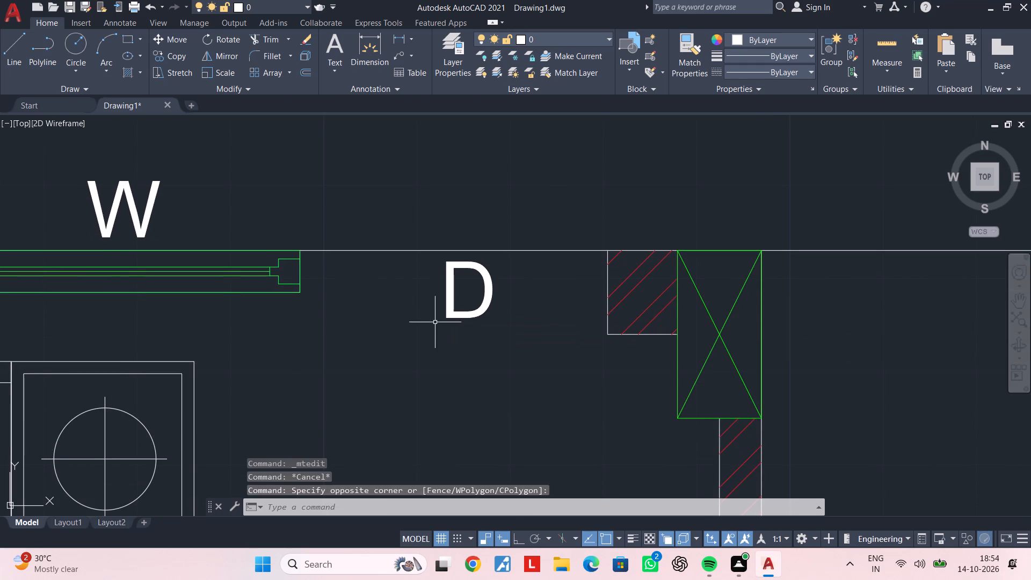
pyautogui.click(490, 296)
pyautogui.press('c')
pyautogui.press('o')
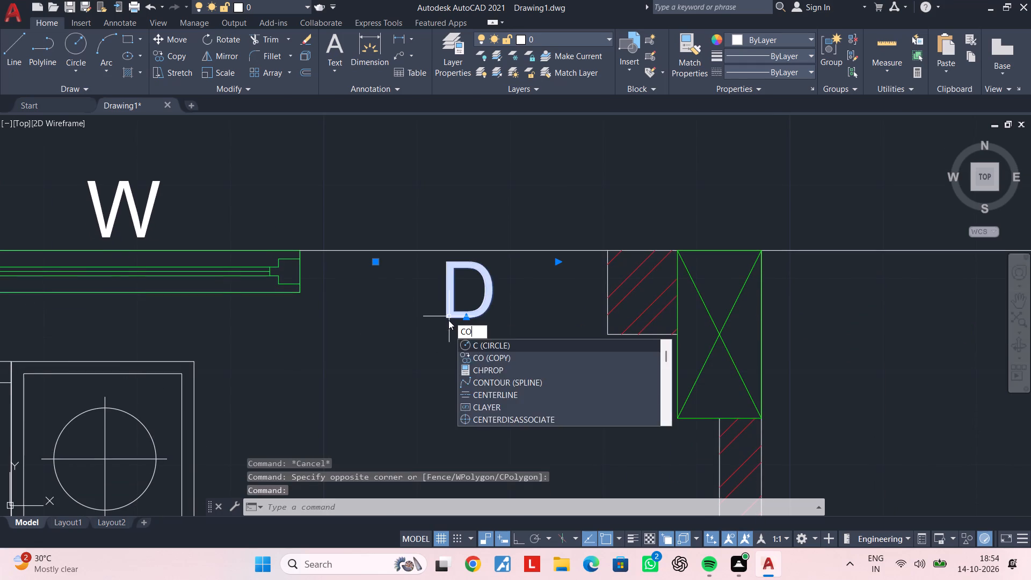
pyautogui.press('space')
pyautogui.click(462, 299)
pyautogui.scroll(-3, 580, 328)
pyautogui.moveTo(621, 339); pyautogui.dragTo(344, 295, button='middle')
pyautogui.scroll(2, 424, 293)
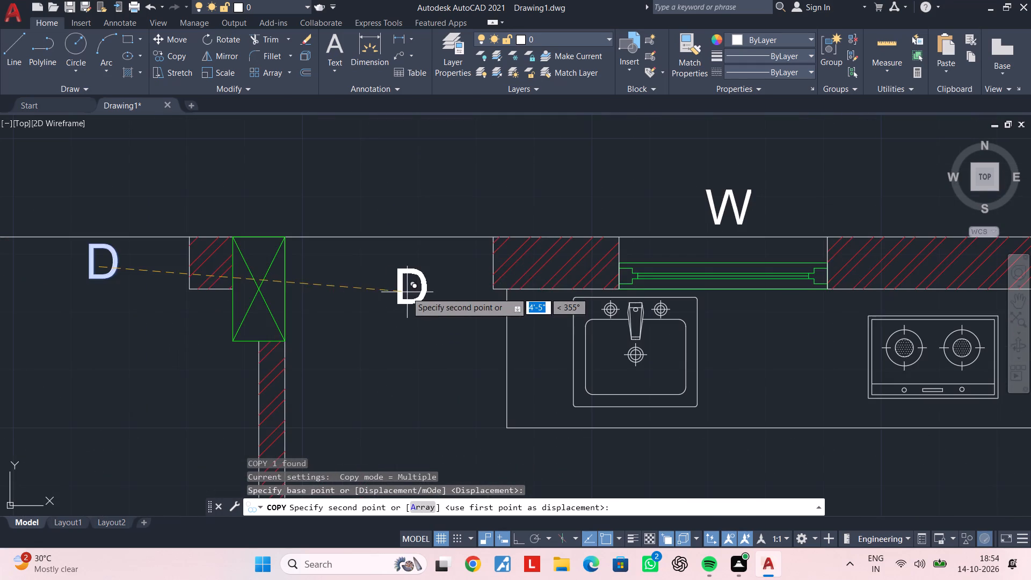
pyautogui.click(519, 535)
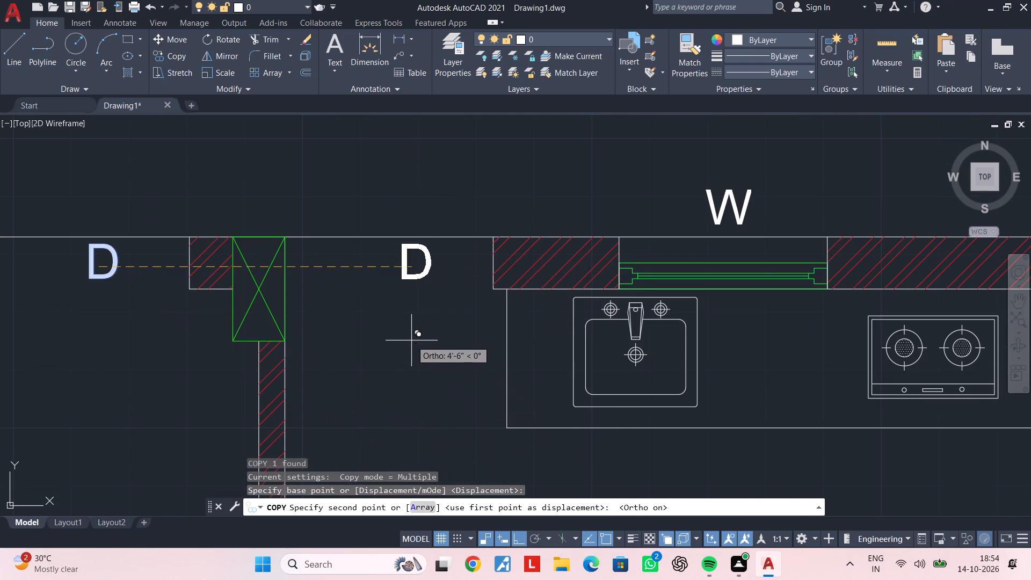
pyautogui.click(397, 317)
# Turn Ortho off and place another D copy in the opening between the OPEN area and the toilet below it.
pyautogui.scroll(-2, 405, 331)
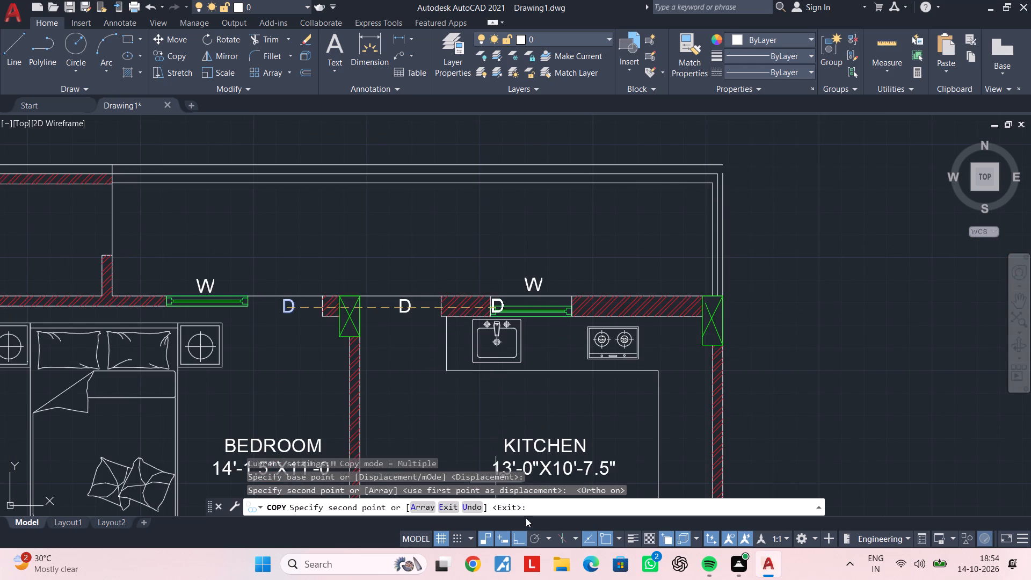
pyautogui.click(521, 534)
pyautogui.moveTo(528, 455); pyautogui.dragTo(524, 243, button='middle')
pyautogui.scroll(-2, 535, 305)
pyautogui.moveTo(535, 321); pyautogui.dragTo(535, 253, button='middle')
pyautogui.scroll(2, 557, 313)
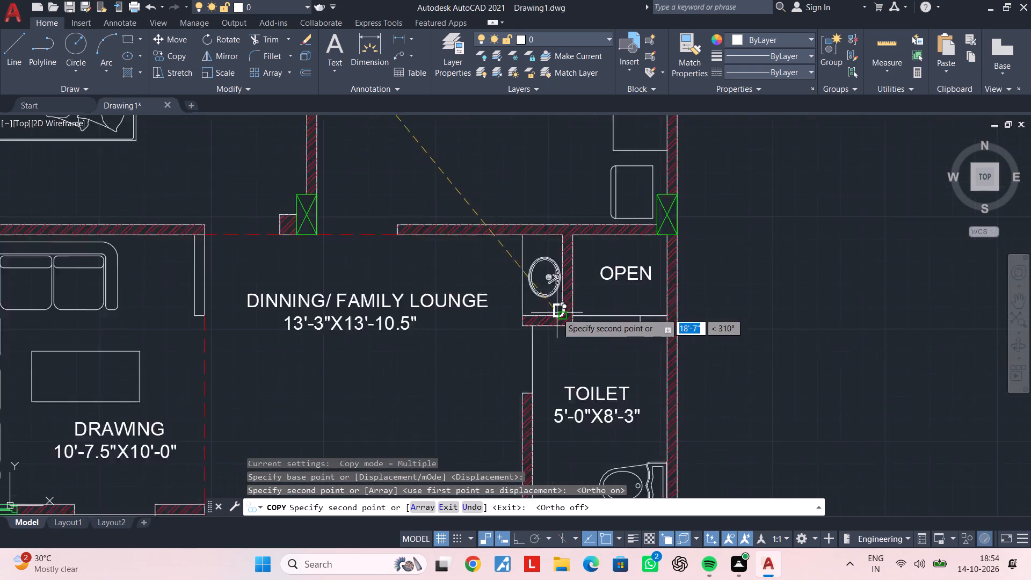
pyautogui.scroll(1, 557, 313)
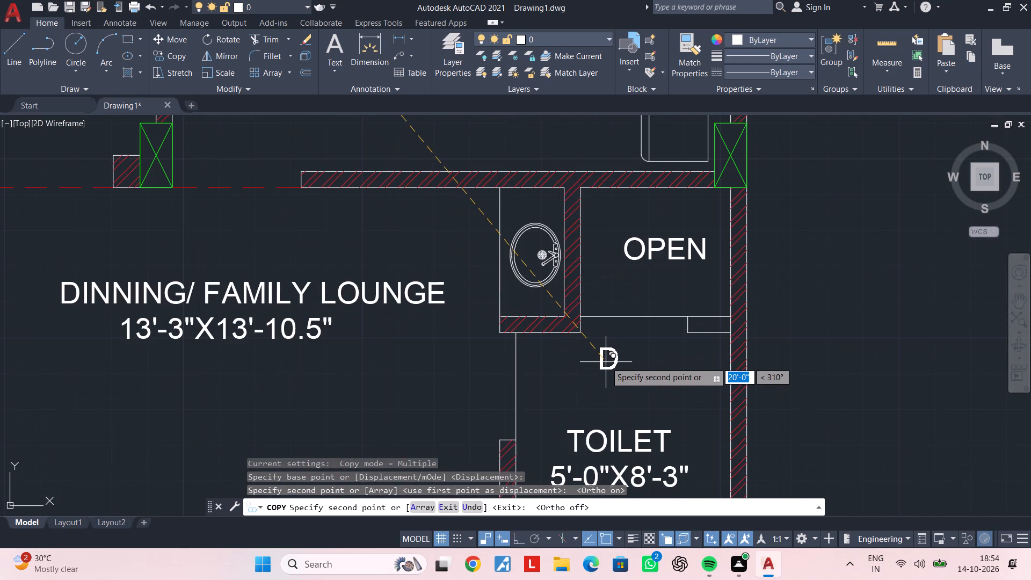
pyautogui.scroll(3, 614, 343)
pyautogui.click(648, 320)
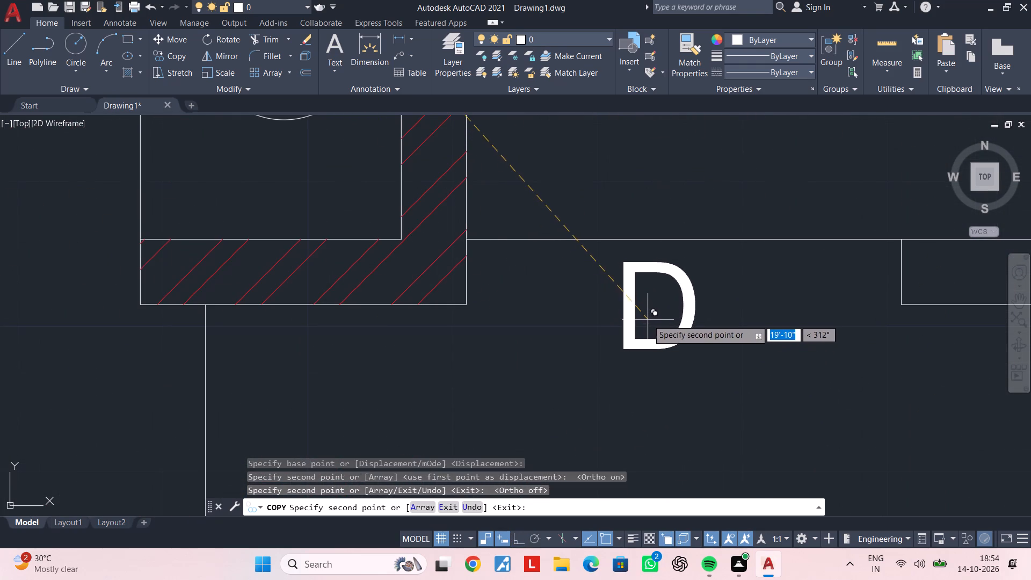
pyautogui.scroll(-2, 609, 372)
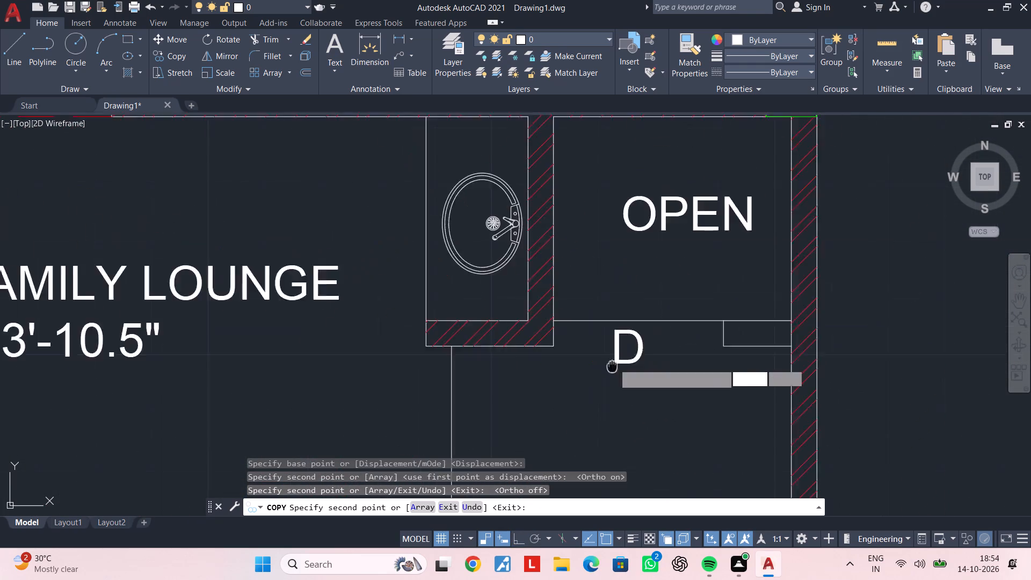
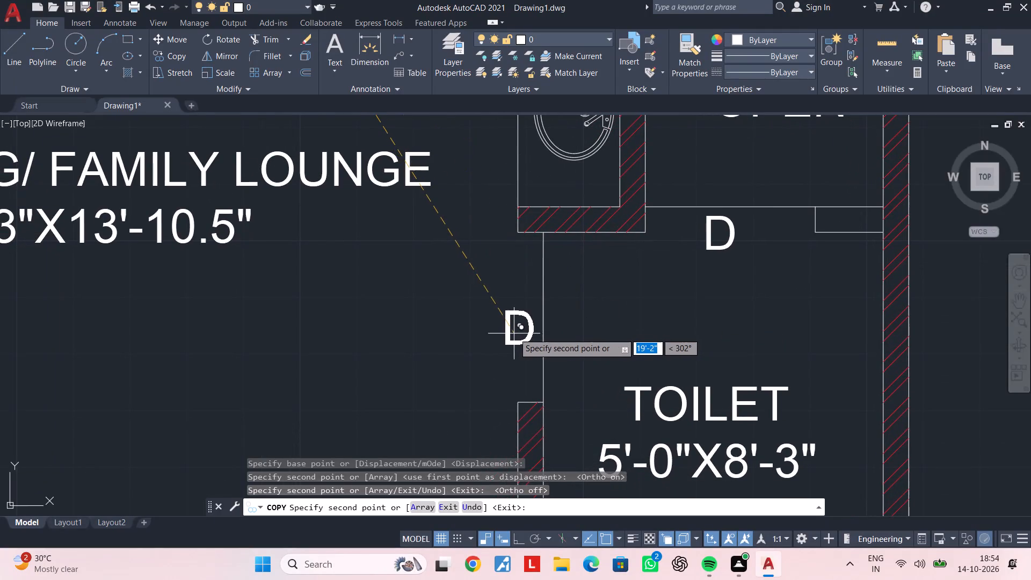
# Place D copies in the toilet's opening to the dining/family lounge and in the opening between the front toilet and DRESS.
pyautogui.click(514, 333)
pyautogui.scroll(-4, 508, 339)
pyautogui.moveTo(509, 344); pyautogui.dragTo(515, 236, button='middle')
pyautogui.scroll(1, 517, 235)
pyautogui.scroll(2, 517, 348)
pyautogui.moveTo(526, 353); pyautogui.dragTo(522, 158, button='middle')
pyautogui.scroll(-2, 528, 300)
pyautogui.moveTo(528, 301); pyautogui.dragTo(528, 248, button='middle')
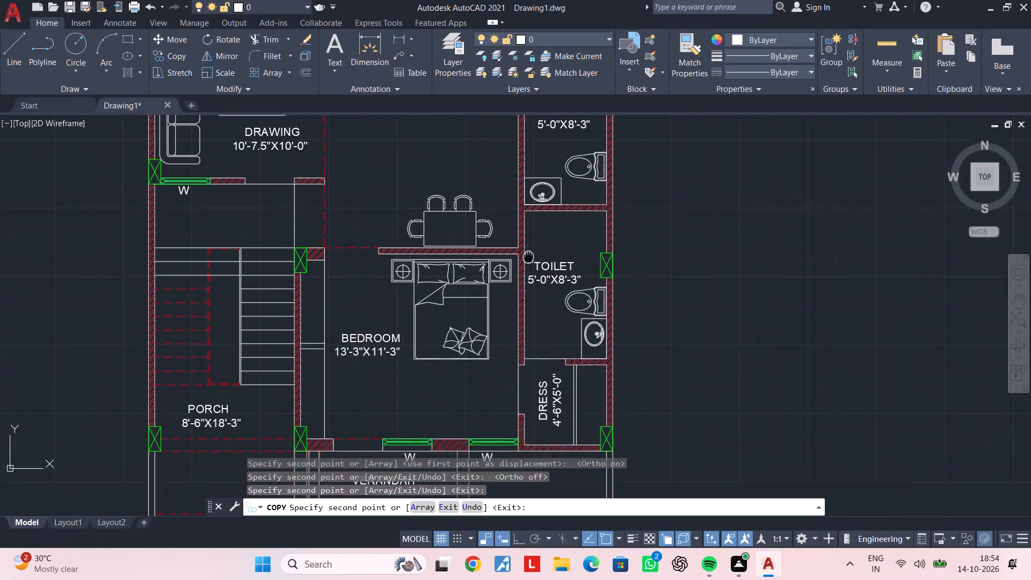
pyautogui.moveTo(528, 248); pyautogui.dragTo(529, 189, button='middle')
pyautogui.moveTo(550, 317); pyautogui.dragTo(551, 244, button='middle')
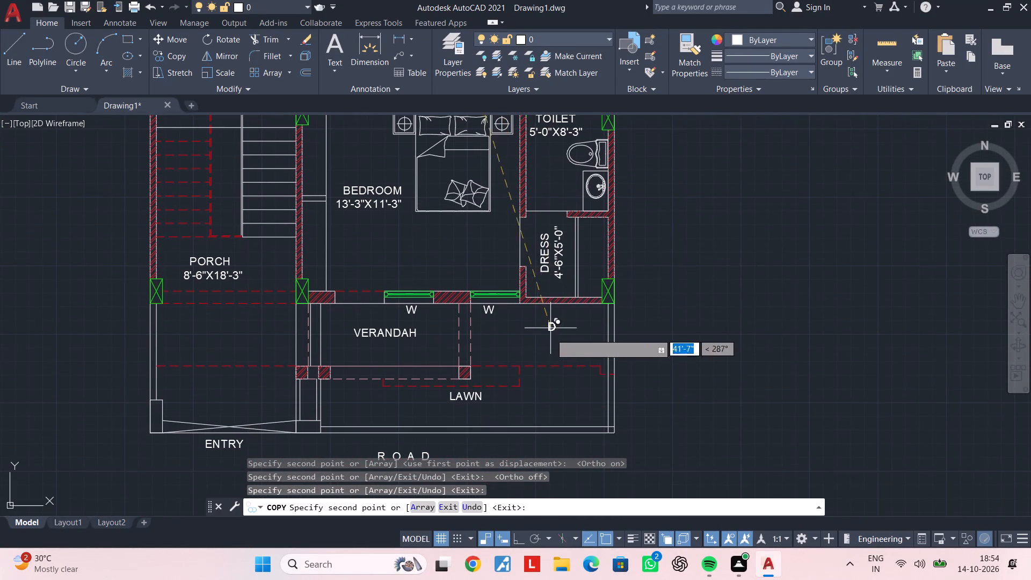
pyautogui.scroll(3, 545, 233)
pyautogui.moveTo(535, 212); pyautogui.dragTo(530, 281, button='middle')
pyautogui.click(536, 265)
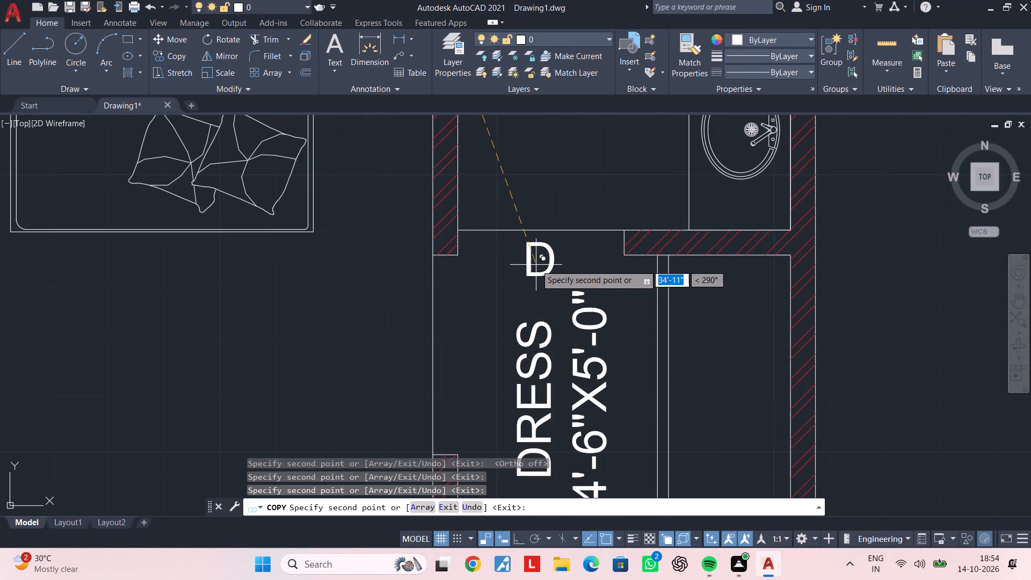
# Place a D copy in the front bedroom's door opening to the dining/family lounge, beside the column.
pyautogui.scroll(-1, 533, 270)
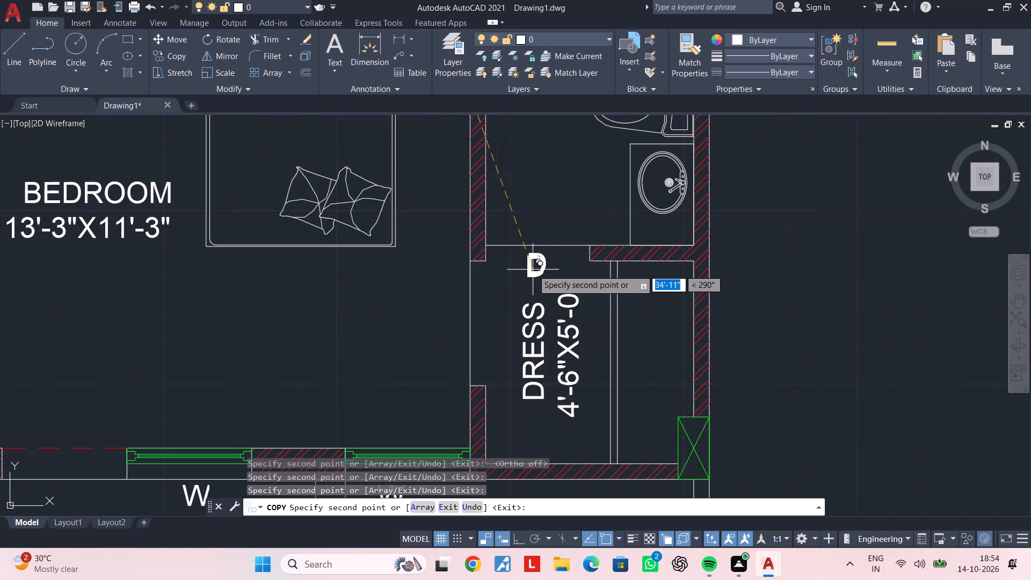
pyautogui.moveTo(343, 268); pyautogui.dragTo(854, 342, button='middle')
pyautogui.scroll(-1, 547, 306)
pyautogui.moveTo(563, 309); pyautogui.dragTo(536, 413, button='middle')
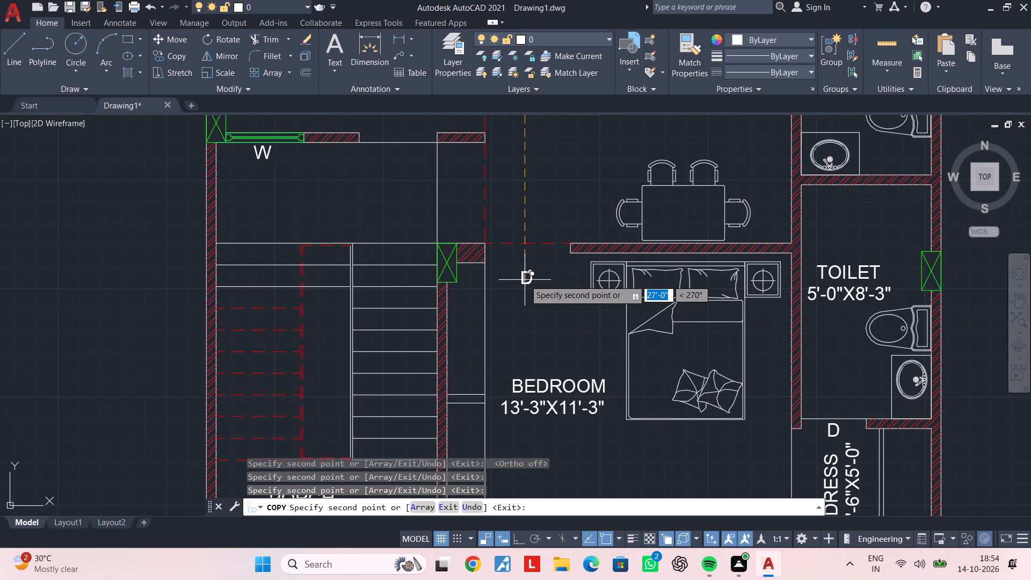
pyautogui.scroll(1, 532, 264)
pyautogui.click(522, 255)
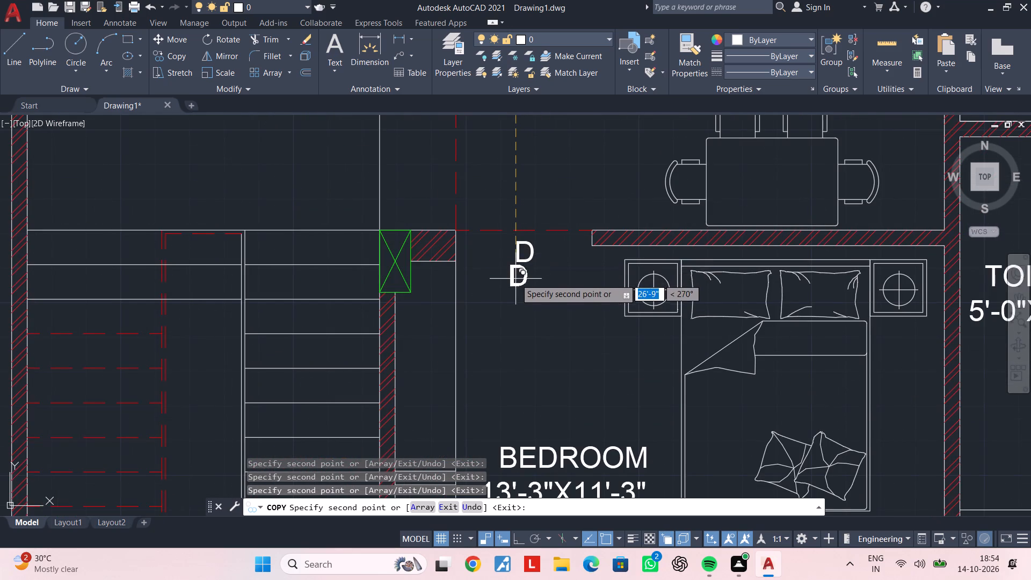
# Place D copies in the rear bedroom's and kitchen's door openings to the dining/family lounge, on either side of the column.
pyautogui.scroll(-2, 515, 280)
pyautogui.moveTo(522, 211); pyautogui.dragTo(556, 453, button='middle')
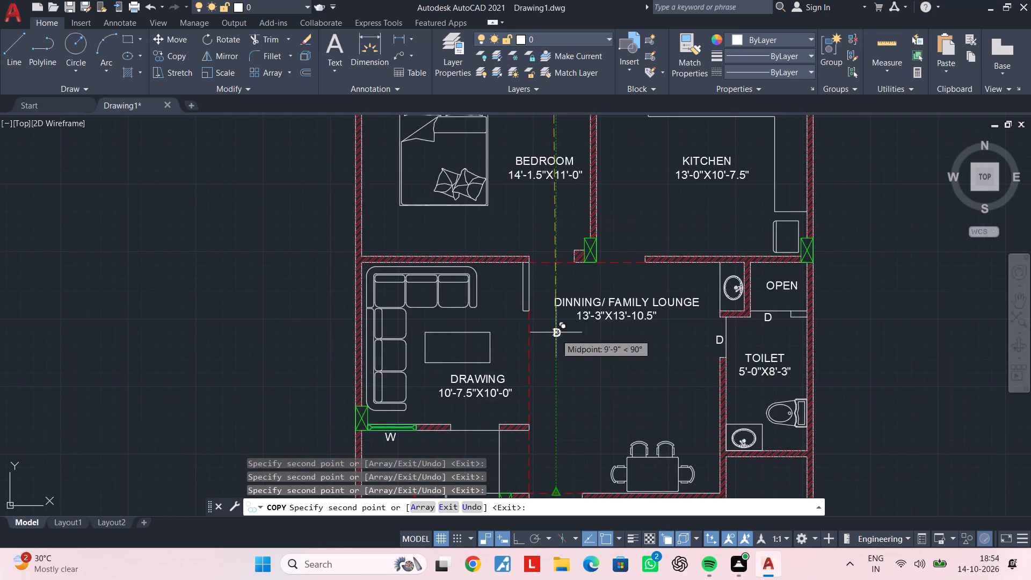
pyautogui.moveTo(555, 335); pyautogui.dragTo(545, 446, button='middle')
pyautogui.scroll(2, 545, 366)
pyautogui.click(527, 369)
pyautogui.scroll(1, 528, 369)
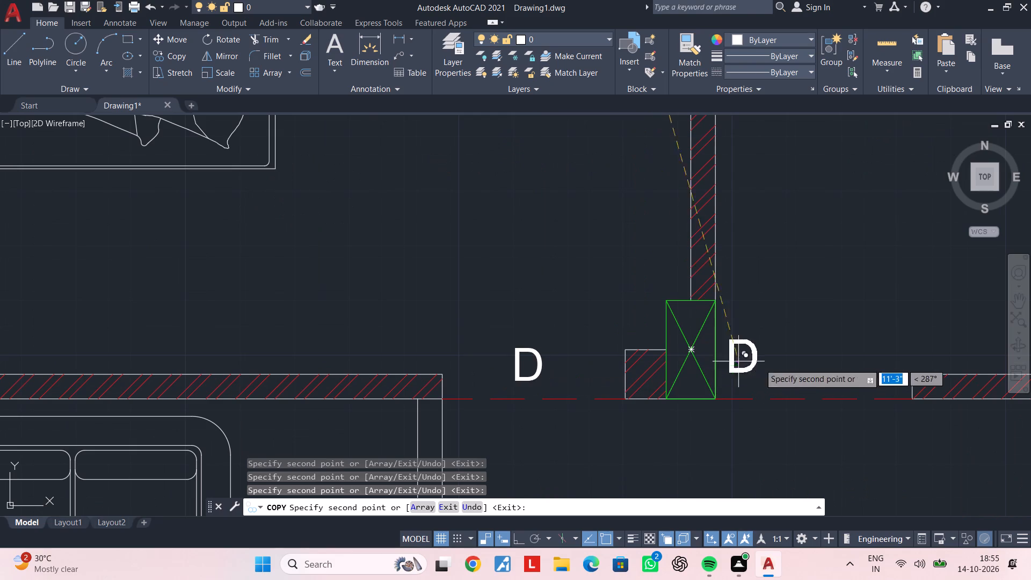
pyautogui.click(810, 374)
# Place a D copy in the front bedroom's door opening to the verandah, and end copying.
pyautogui.scroll(-2, 774, 425)
pyautogui.moveTo(773, 426); pyautogui.dragTo(711, 400, button='middle')
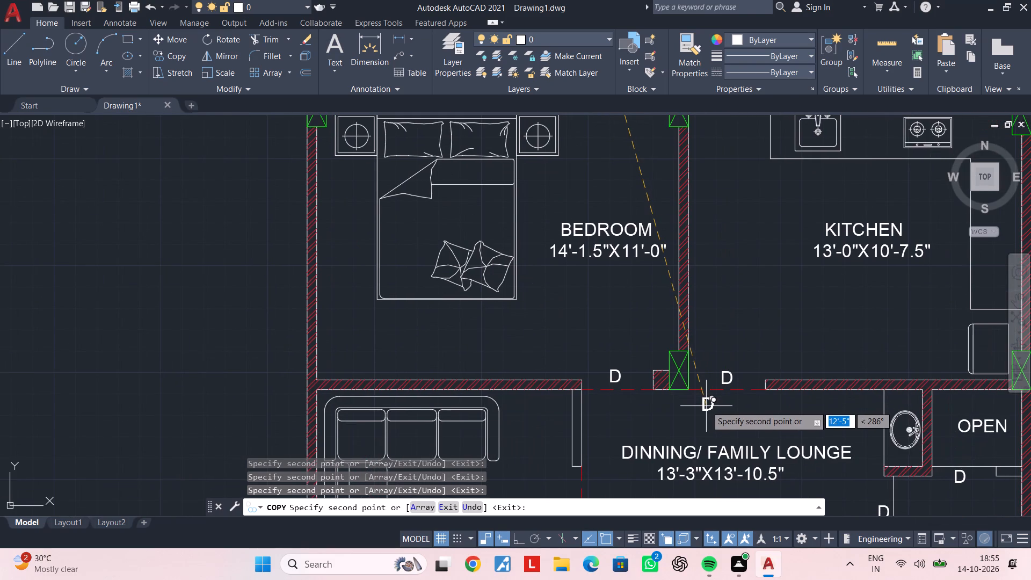
pyautogui.moveTo(720, 453); pyautogui.dragTo(717, 235, button='middle')
pyautogui.scroll(-1, 720, 450)
pyautogui.moveTo(686, 410); pyautogui.dragTo(685, 392, button='middle')
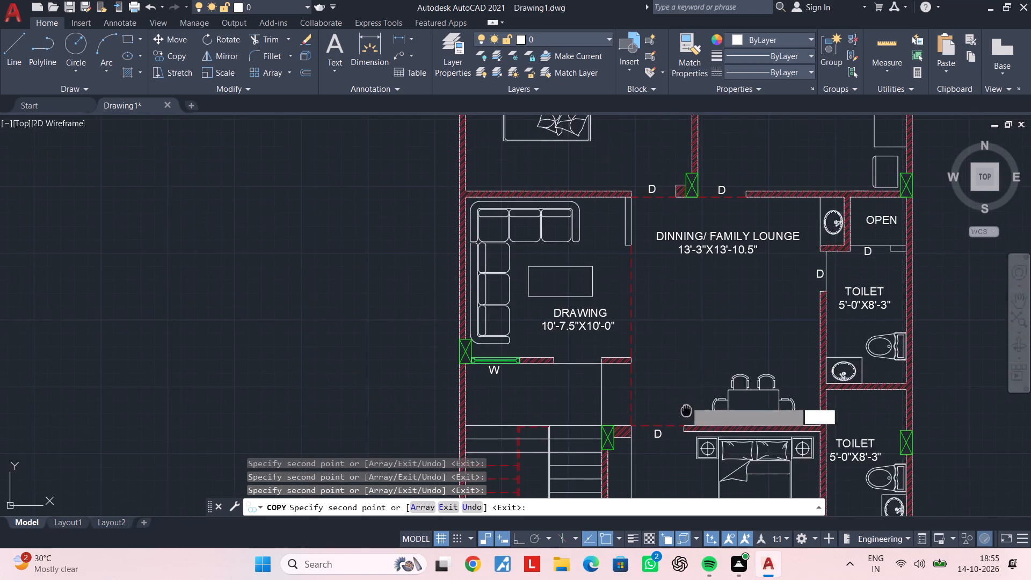
pyautogui.moveTo(685, 392); pyautogui.dragTo(673, 230, button='middle')
pyautogui.moveTo(637, 392); pyautogui.dragTo(644, 294, button='middle')
pyautogui.scroll(3, 672, 352)
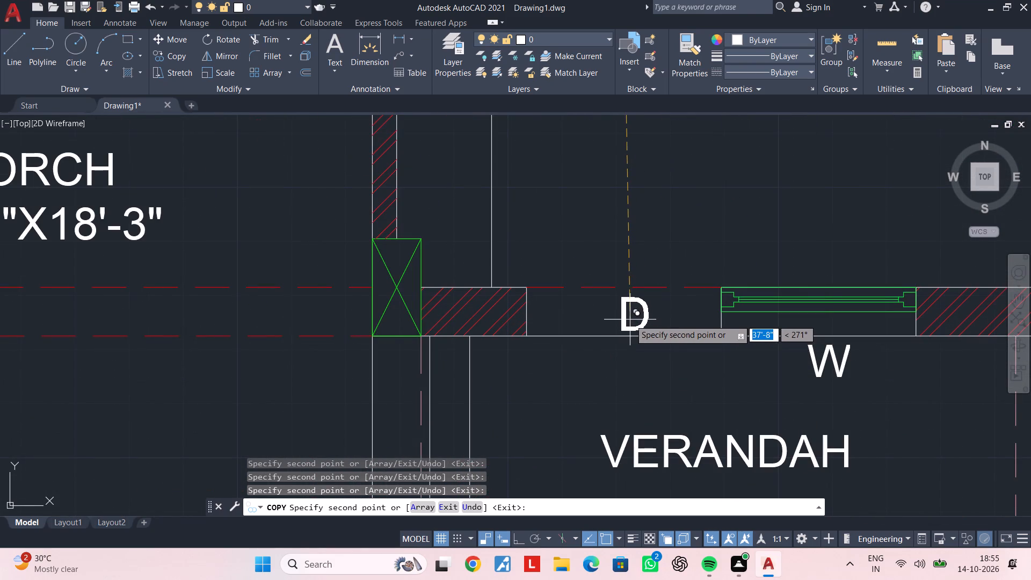
pyautogui.click(630, 320)
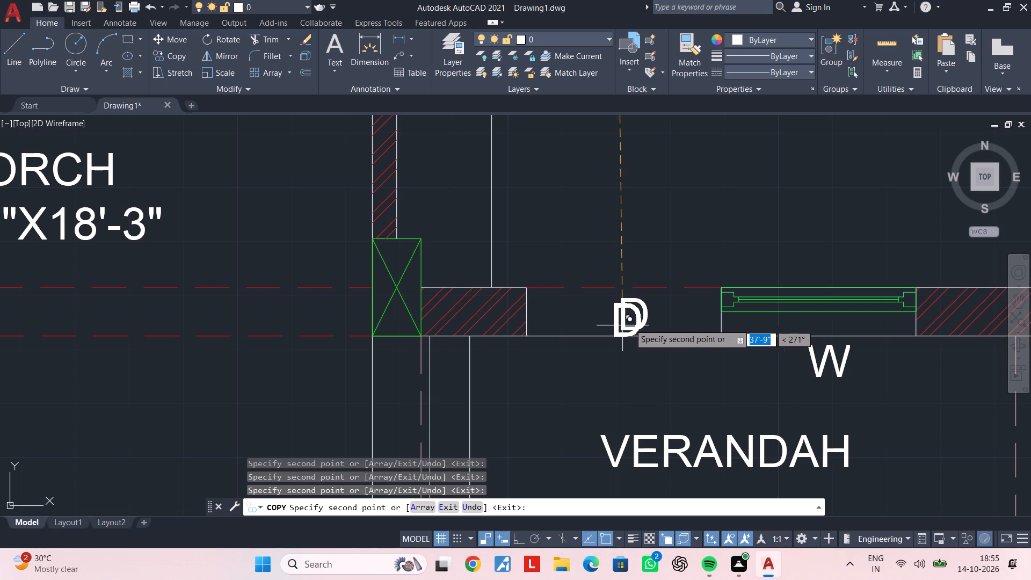
pyautogui.scroll(-2, 715, 323)
pyautogui.moveTo(743, 321); pyautogui.dragTo(448, 310, button='middle')
pyautogui.press('Escape')
pyautogui.press('Escape')
pyautogui.moveTo(633, 291); pyautogui.dragTo(547, 335, button='middle')
pyautogui.press('Escape')
pyautogui.press('Escape')
# Change the D label in the opening between the OPEN area and the toilet to D/V.
pyautogui.moveTo(595, 250); pyautogui.dragTo(555, 402, button='middle')
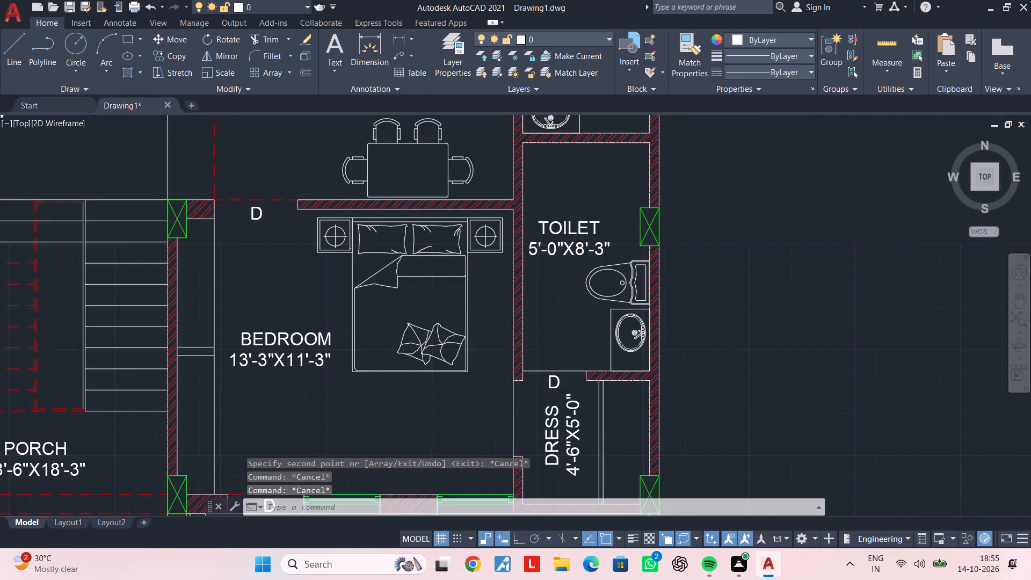
pyautogui.moveTo(569, 270); pyautogui.dragTo(541, 426, button='middle')
pyautogui.scroll(1, 549, 379)
pyautogui.press('Escape')
pyautogui.moveTo(567, 274); pyautogui.dragTo(564, 468, button='middle')
pyautogui.scroll(-2, 565, 332)
pyautogui.moveTo(565, 332); pyautogui.dragTo(564, 474, button='middle')
pyautogui.scroll(2, 579, 356)
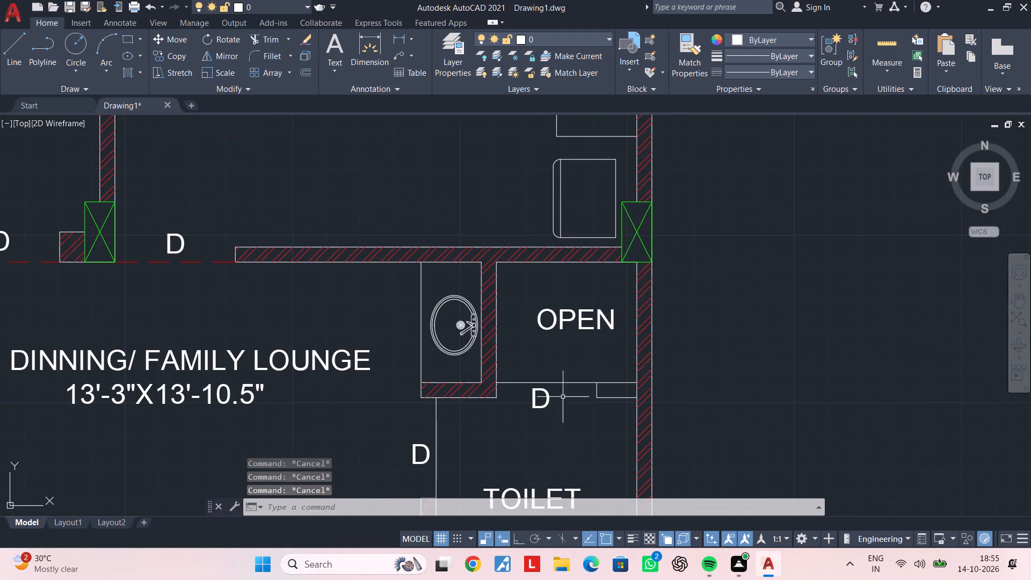
pyautogui.doubleClick(547, 402)
pyautogui.scroll(3, 547, 402)
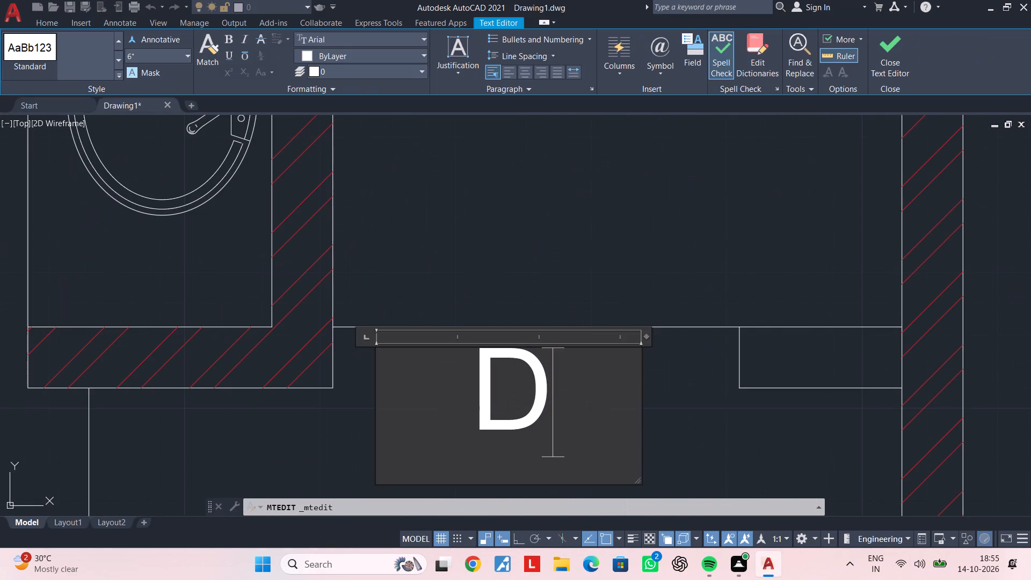
pyautogui.click(415, 400)
pyautogui.press('BackSpace')
pyautogui.click(532, 396)
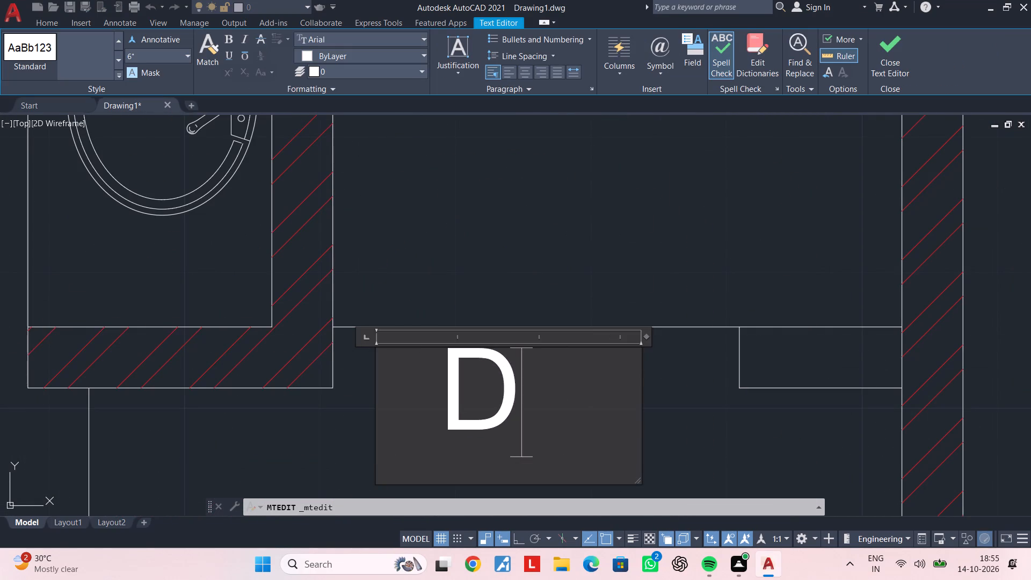
pyautogui.write('/V')
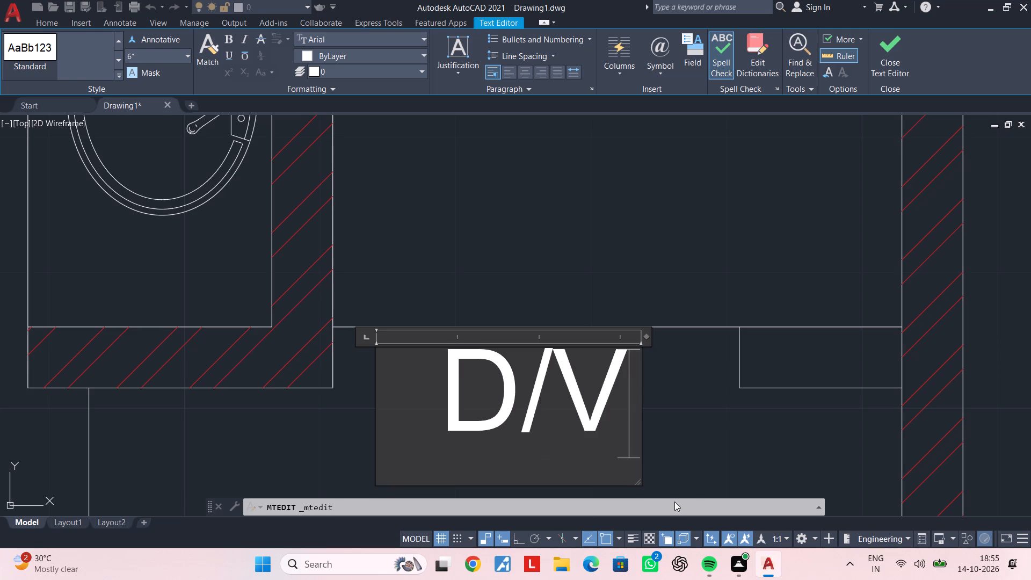
pyautogui.click(738, 443)
pyautogui.scroll(-4, 737, 443)
pyautogui.moveTo(724, 431); pyautogui.dragTo(635, 208, button='middle')
pyautogui.press('Escape')
pyautogui.moveTo(630, 261); pyautogui.dragTo(626, 191, button='middle')
pyautogui.press('Escape')
pyautogui.press('Escape')
pyautogui.press('Escape')
pyautogui.moveTo(623, 279); pyautogui.dragTo(615, 179, button='middle')
pyautogui.press('Escape')
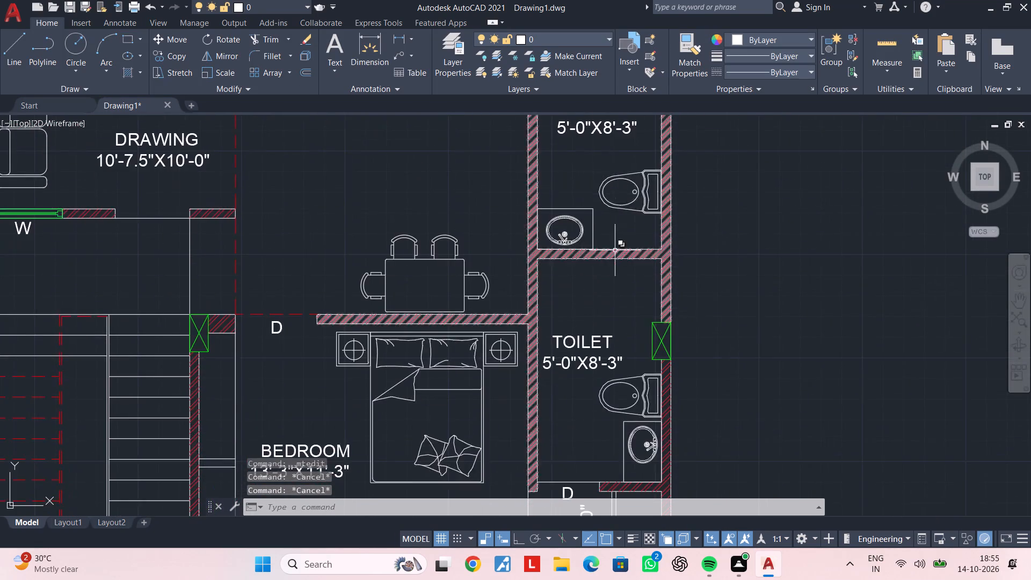
# Match the line across the opening between the front bedroom and DRESS to the red dashed line near LAWN.
pyautogui.scroll(-1, 609, 265)
pyautogui.moveTo(609, 265); pyautogui.dragTo(610, 150, button='middle')
pyautogui.press('Escape')
pyautogui.middleClick(583, 300)
pyautogui.scroll(1, 582, 296)
pyautogui.write('MA')
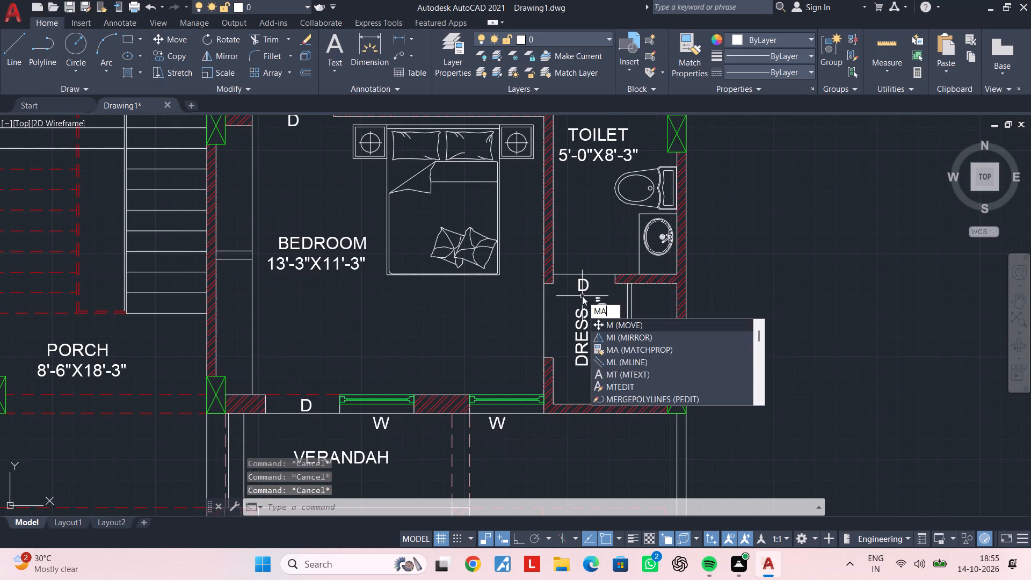
pyautogui.press('space')
pyautogui.moveTo(584, 419); pyautogui.dragTo(587, 267, button='middle')
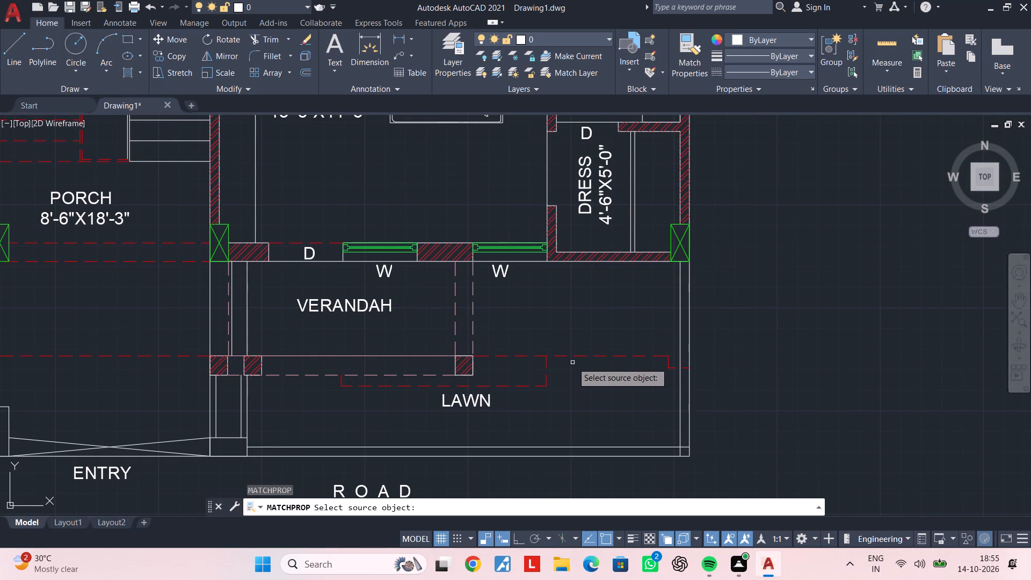
pyautogui.click(574, 358)
pyautogui.moveTo(578, 248); pyautogui.dragTo(568, 341, button='middle')
pyautogui.scroll(1, 553, 283)
pyautogui.click(542, 267)
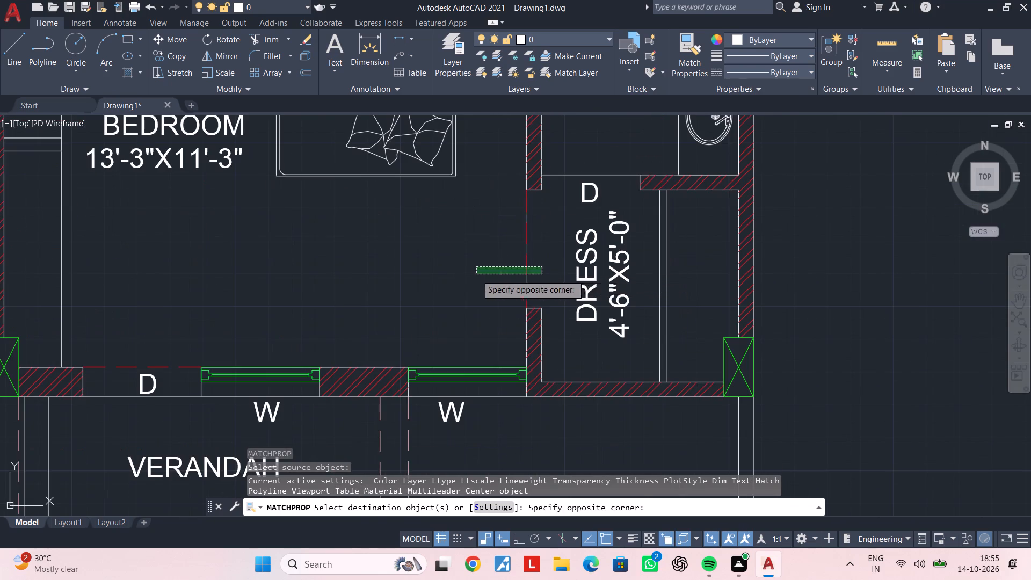
pyautogui.click(476, 274)
pyautogui.press('Escape')
pyautogui.scroll(-2, 484, 273)
pyautogui.moveTo(484, 273); pyautogui.dragTo(609, 315, button='middle')
pyautogui.press('Escape')
pyautogui.press('Escape')
pyautogui.moveTo(569, 310); pyautogui.dragTo(579, 343, button='middle')
pyautogui.press('Escape')
pyautogui.moveTo(502, 336); pyautogui.dragTo(590, 332, button='middle')
pyautogui.press('Escape')
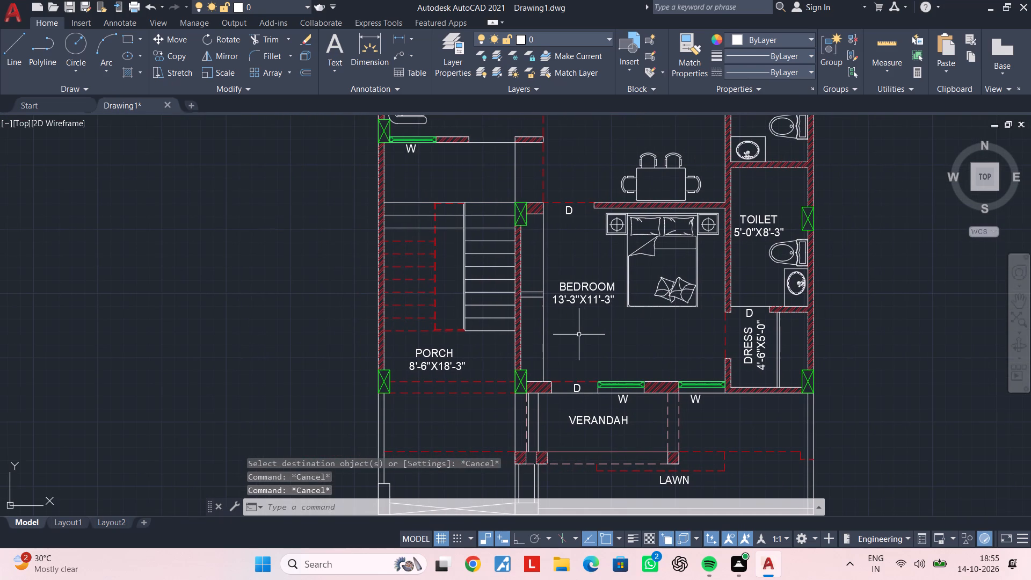
pyautogui.press('Escape')
pyautogui.press('Escape')
pyautogui.press('Escape')
# Examine the plan from the front bedroom up to the kitchen and back down to DRESS for missing labels.
pyautogui.moveTo(585, 335); pyautogui.dragTo(544, 351, button='middle')
pyautogui.moveTo(553, 320); pyautogui.dragTo(540, 342, button='middle')
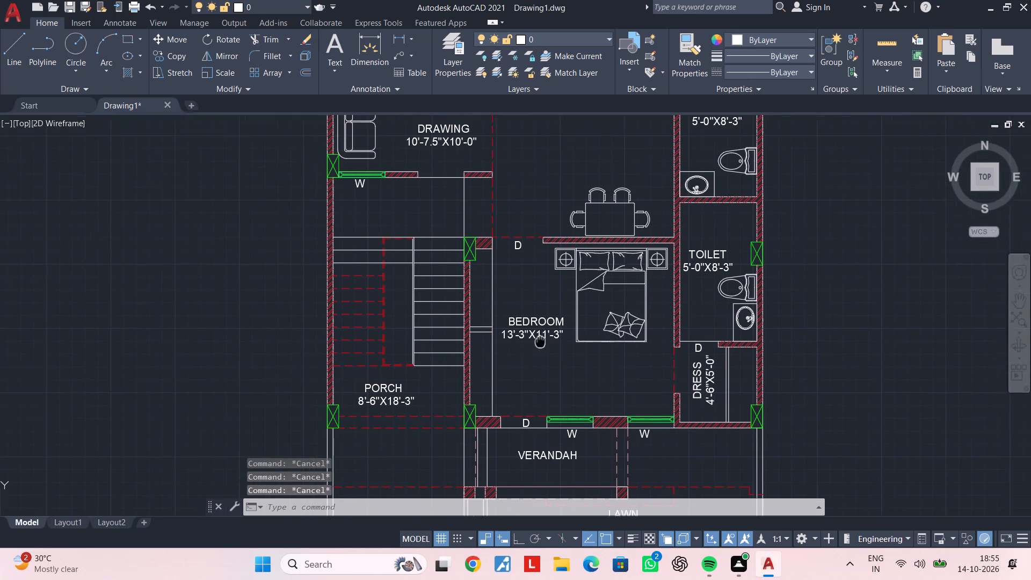
pyautogui.moveTo(540, 342); pyautogui.dragTo(529, 358, button='middle')
pyautogui.moveTo(538, 287); pyautogui.dragTo(521, 363, button='middle')
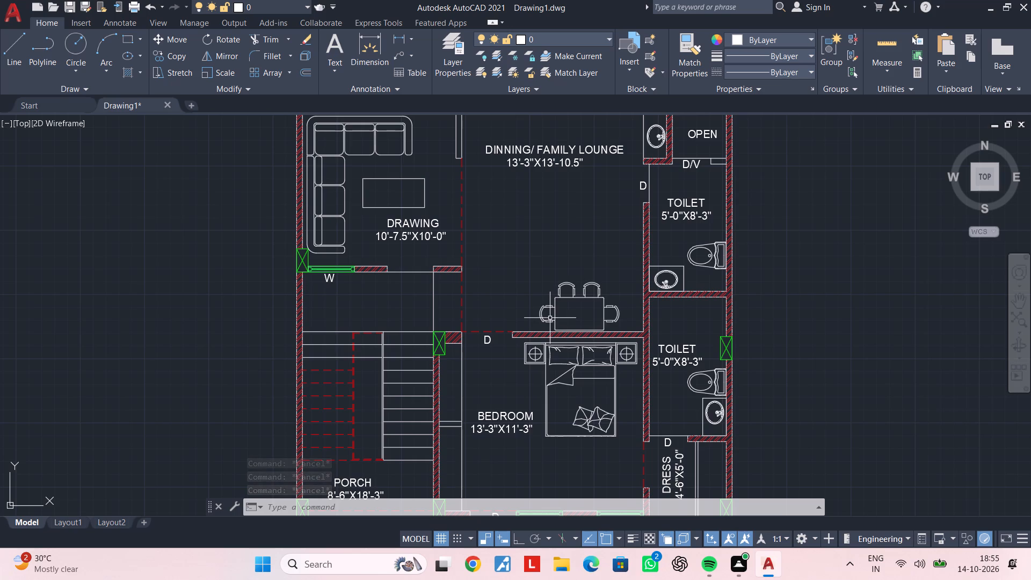
pyautogui.moveTo(553, 271); pyautogui.dragTo(558, 375, button='middle')
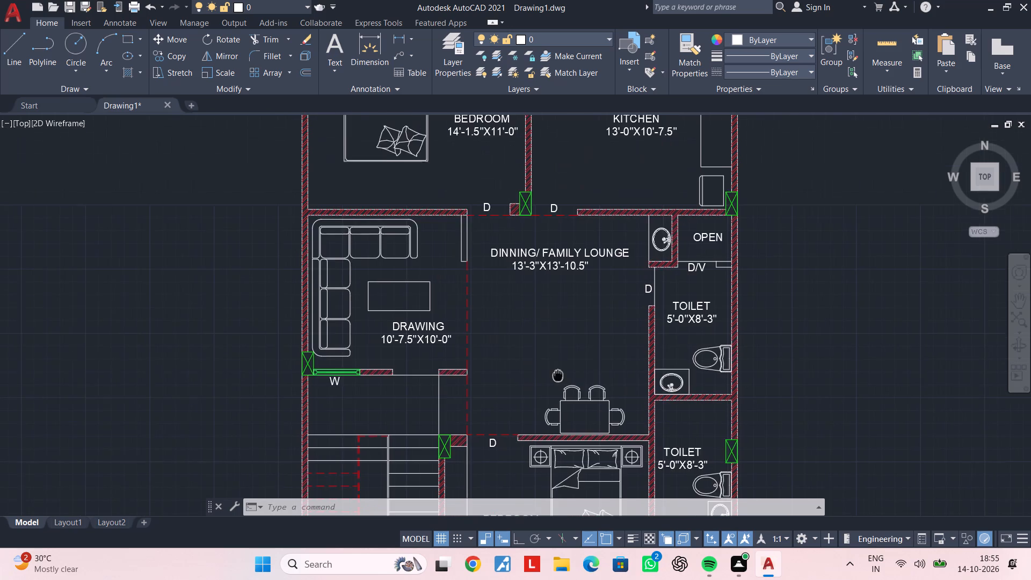
pyautogui.moveTo(558, 375); pyautogui.dragTo(557, 379, button='middle')
pyautogui.moveTo(547, 322); pyautogui.dragTo(549, 393, button='middle')
pyautogui.moveTo(722, 392); pyautogui.dragTo(687, 417, button='middle')
pyautogui.moveTo(689, 376); pyautogui.dragTo(689, 298, button='middle')
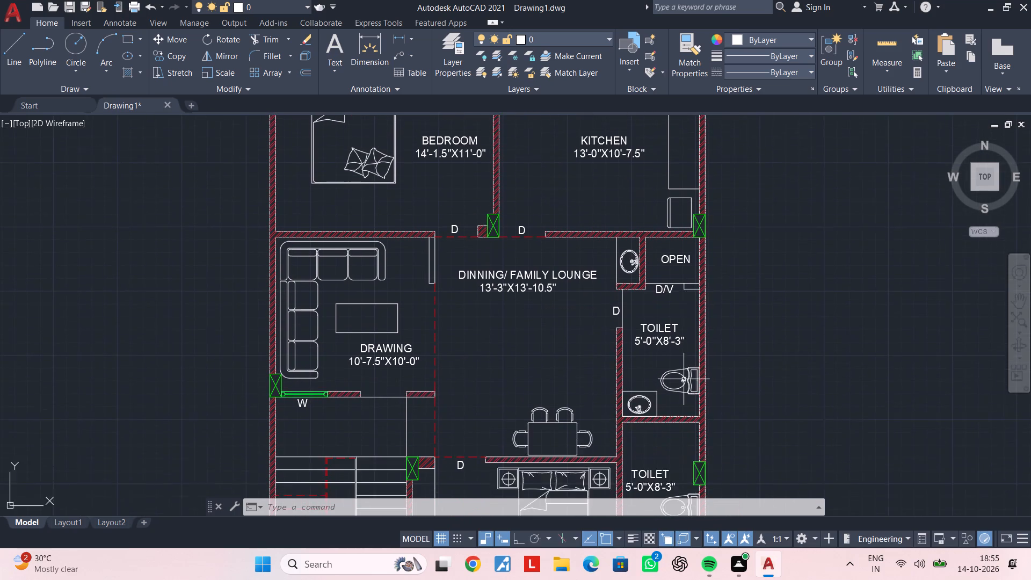
pyautogui.moveTo(680, 427); pyautogui.dragTo(679, 320, button='middle')
pyautogui.moveTo(702, 495); pyautogui.dragTo(698, 368, button='middle')
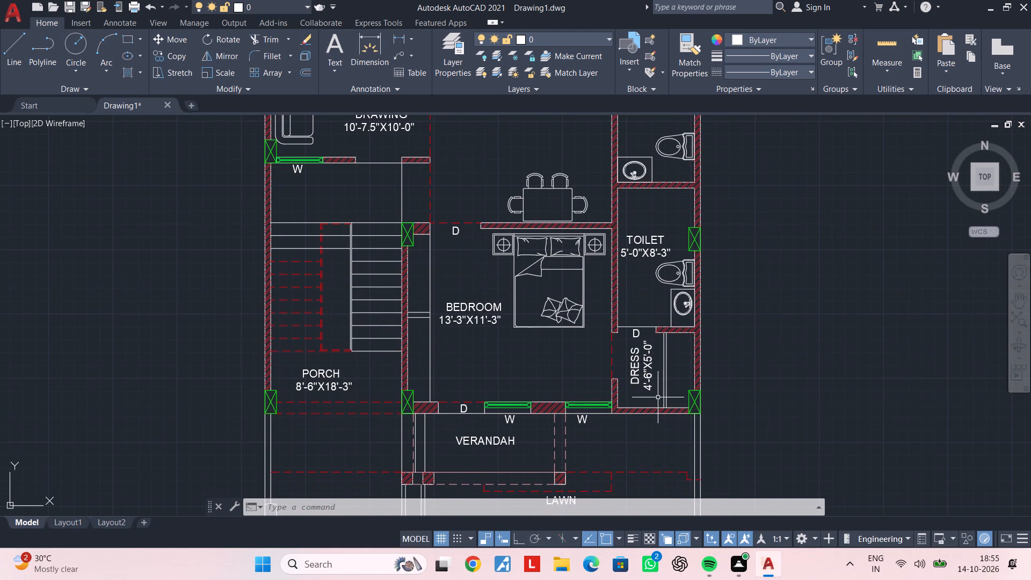
# Copy the vertical DRESS label to the empty area outside the outer wall, beside the toilets.
pyautogui.click(636, 381)
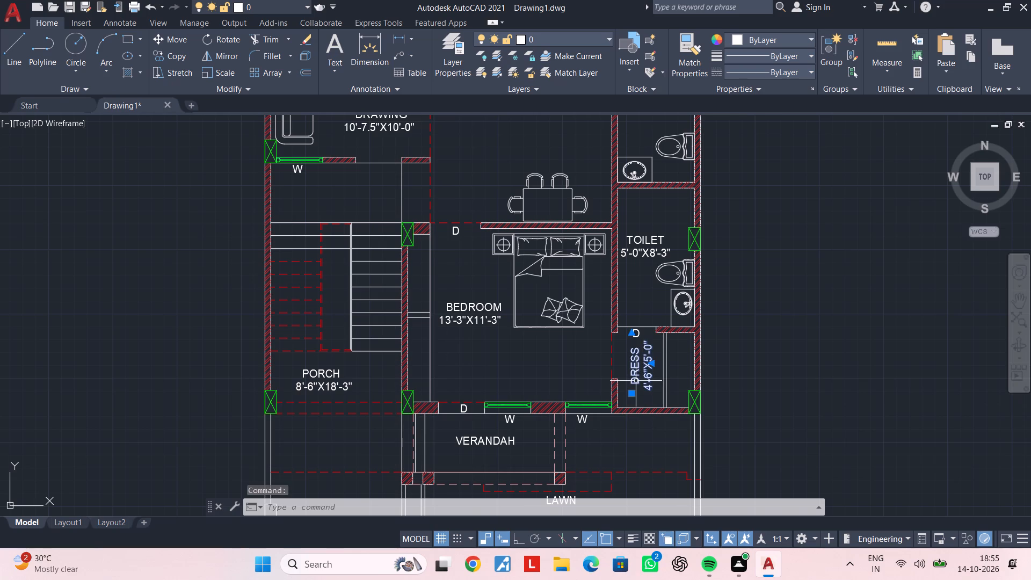
pyautogui.write('CO')
pyautogui.press('space')
pyautogui.click(636, 381)
pyautogui.scroll(-1, 840, 301)
pyautogui.moveTo(839, 301); pyautogui.dragTo(694, 356, button='middle')
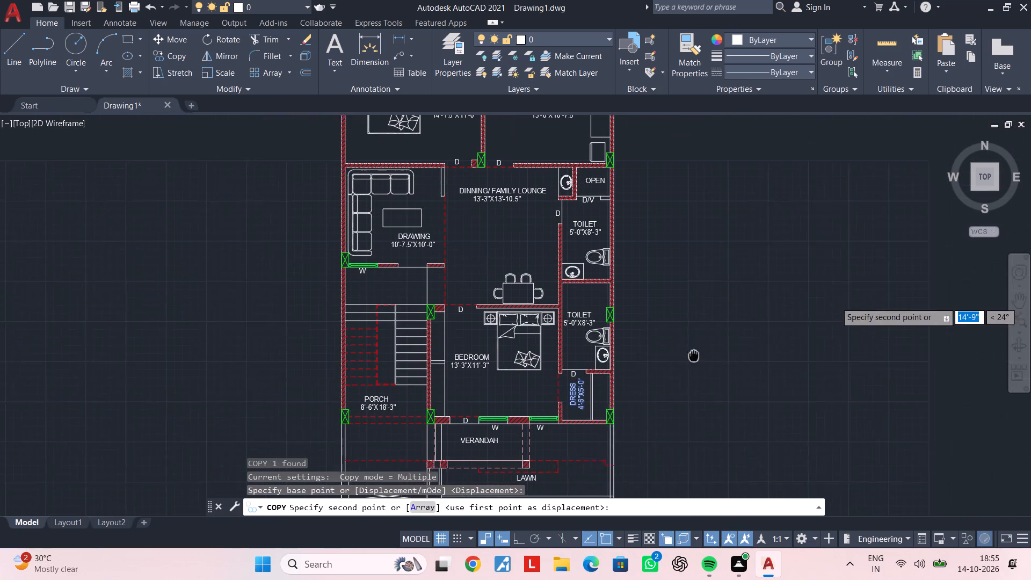
pyautogui.moveTo(694, 356); pyautogui.dragTo(681, 360, button='middle')
pyautogui.click(660, 270)
pyautogui.press('Escape')
# Replace the copied DRESS label's entire text with FRIDGE.
pyautogui.scroll(2, 662, 259)
pyautogui.doubleClick(662, 260)
pyautogui.scroll(2, 662, 262)
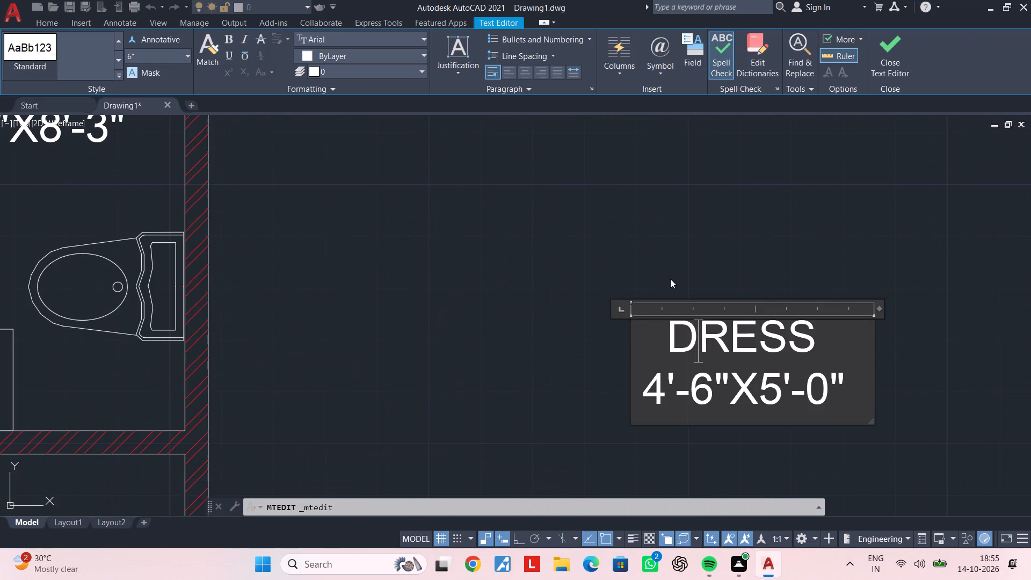
pyautogui.moveTo(851, 388); pyautogui.dragTo(669, 355)
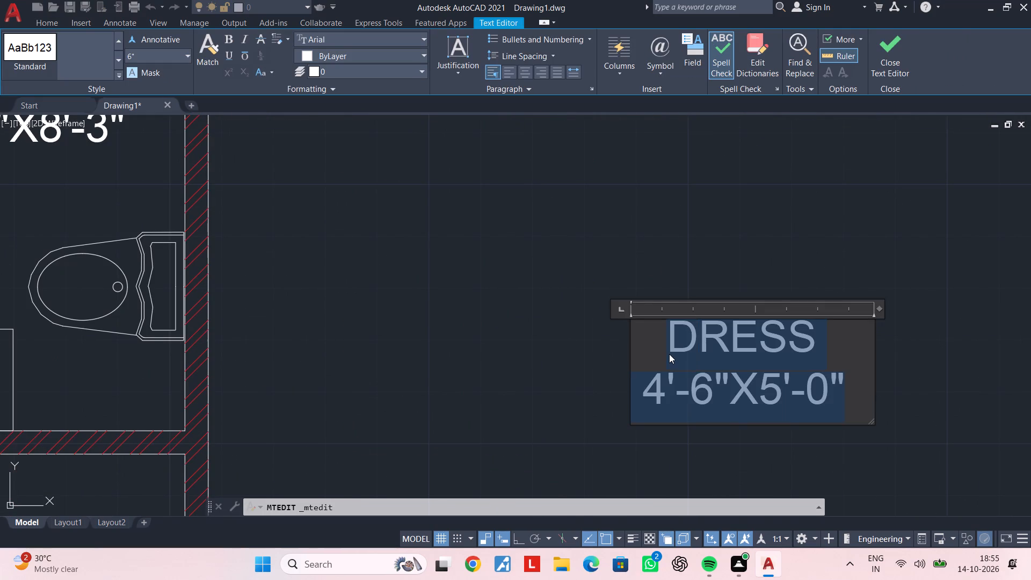
pyautogui.press('BackSpace')
pyautogui.write('FRIDGE')
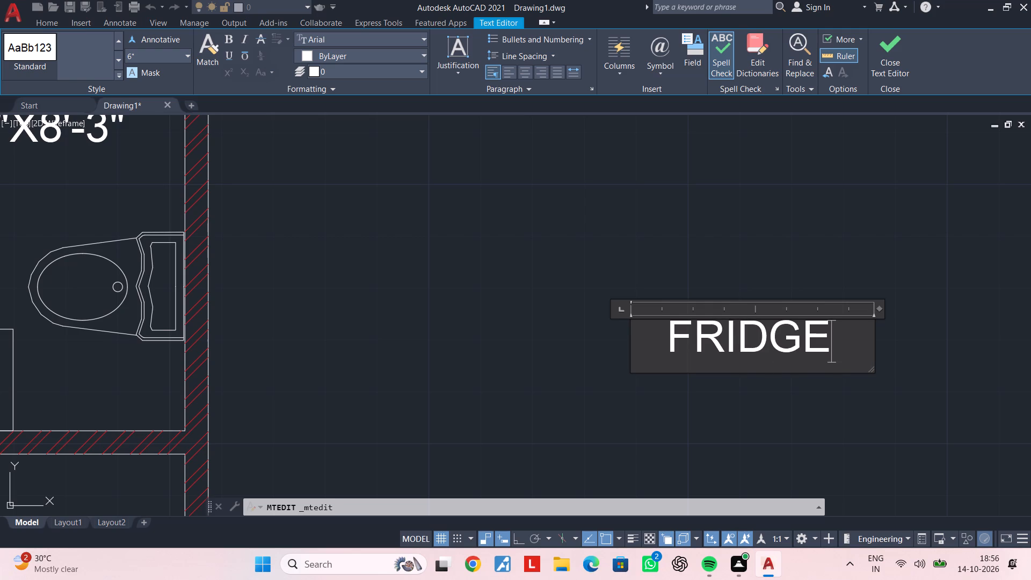
pyautogui.click(717, 412)
pyautogui.press('Escape')
# Copy the vertical FRIDGE label from outside the outer wall onto the fridge outline in the kitchen corner.
pyautogui.scroll(-2, 725, 396)
pyautogui.moveTo(722, 379); pyautogui.dragTo(698, 416, button='middle')
pyautogui.click(672, 364)
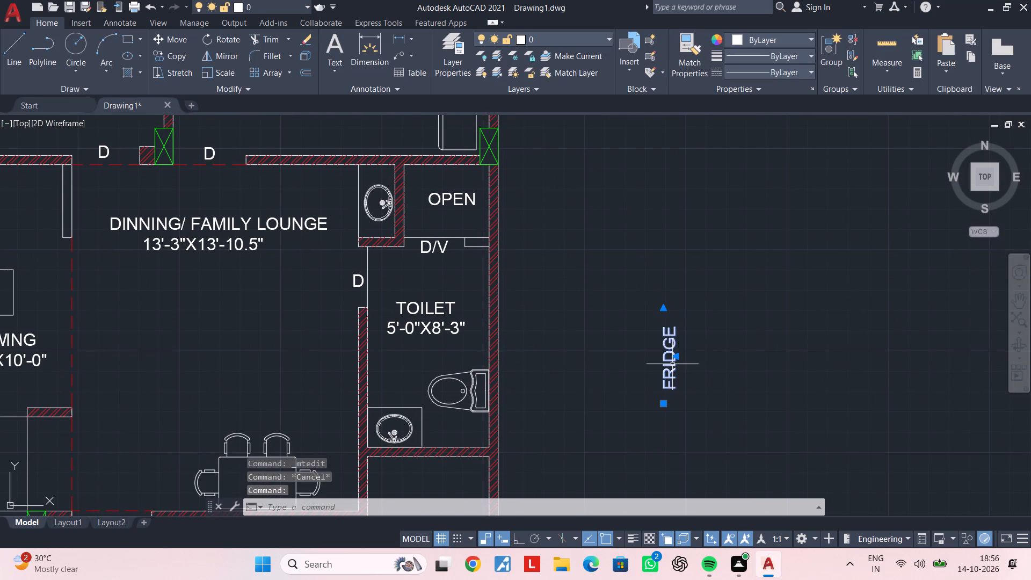
pyautogui.press('c')
pyautogui.press('o')
pyautogui.press('space')
pyautogui.click(671, 365)
pyautogui.moveTo(561, 229); pyautogui.dragTo(608, 408, button='middle')
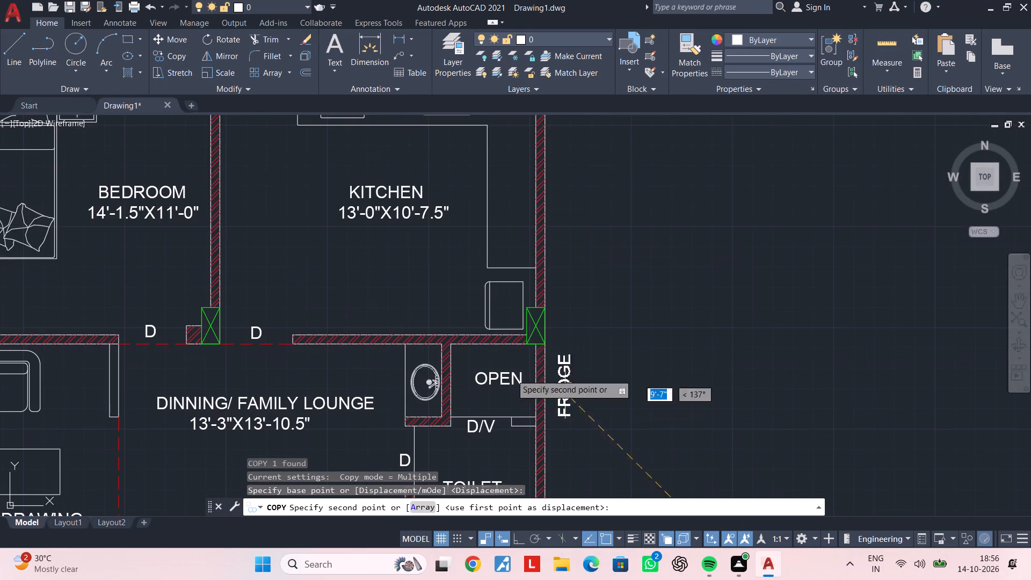
pyautogui.scroll(1, 512, 315)
pyautogui.moveTo(506, 310); pyautogui.dragTo(513, 363, button='middle')
pyautogui.scroll(2, 511, 360)
pyautogui.moveTo(511, 339); pyautogui.dragTo(515, 307, button='middle')
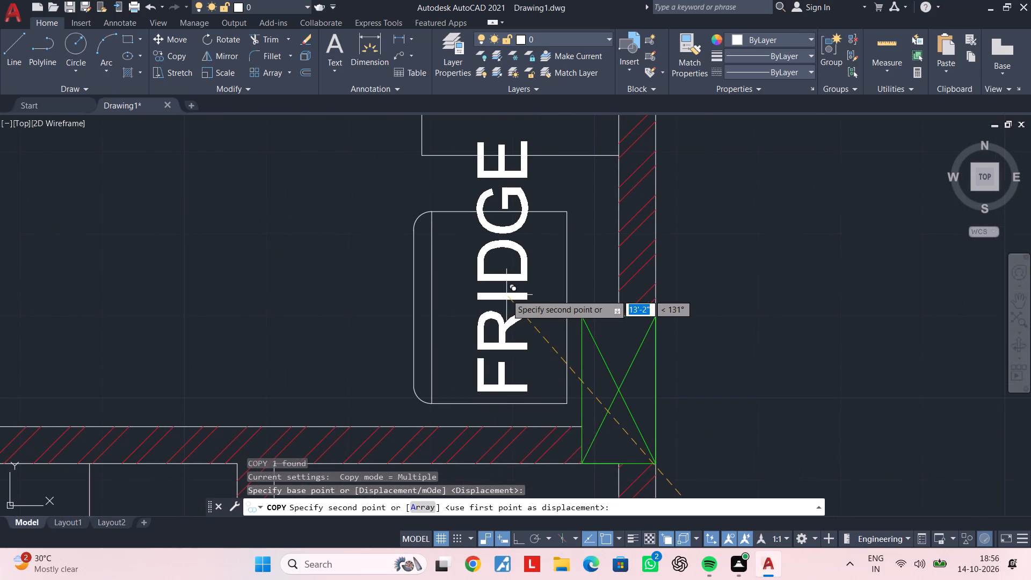
pyautogui.click(506, 294)
pyautogui.press('Escape')
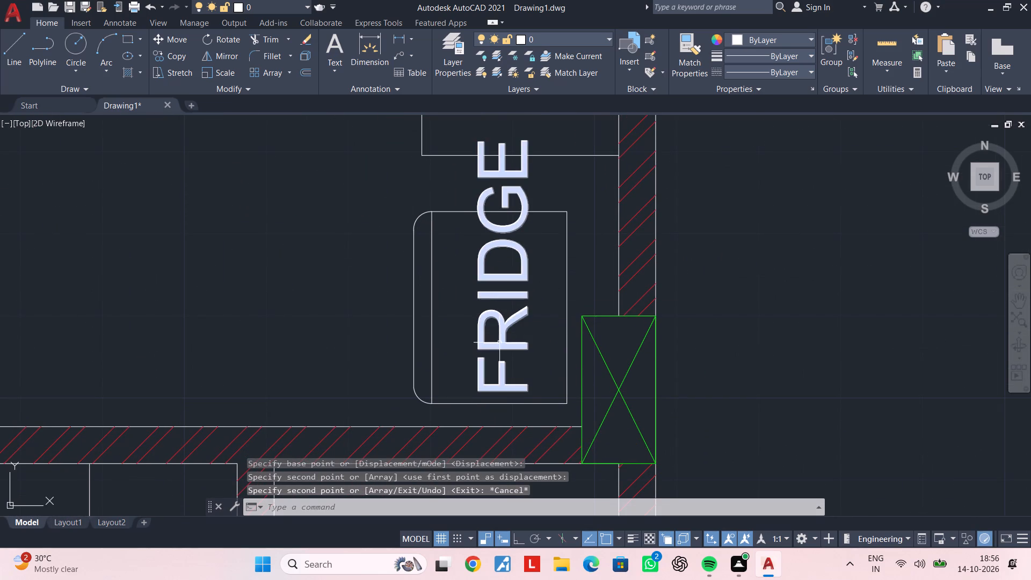
# Set the text height of the kitchen's FRIDGE label to 4".
pyautogui.click(499, 343)
pyautogui.rightClick(499, 343)
pyautogui.click(555, 523)
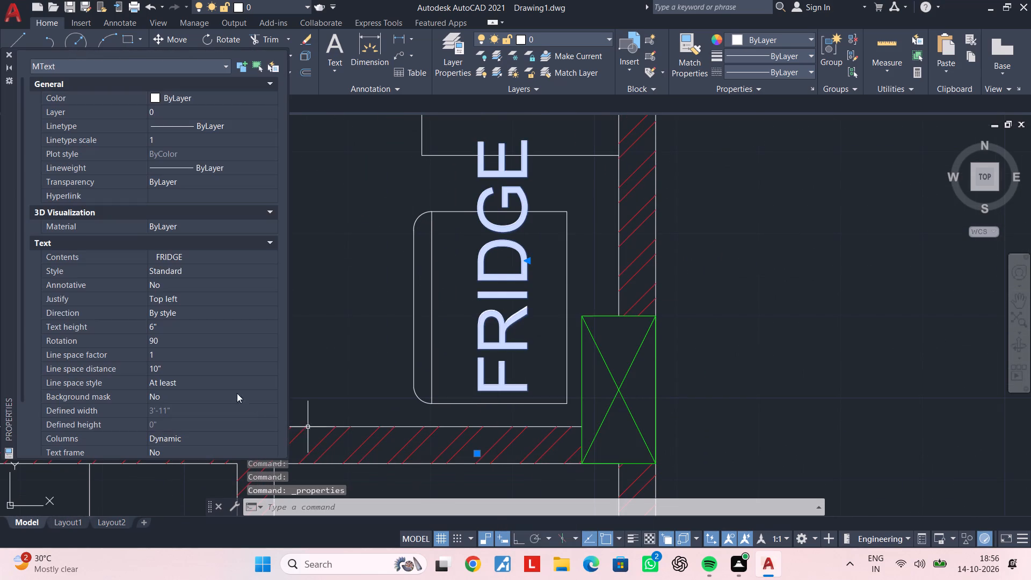
pyautogui.click(169, 329)
pyautogui.press('BackSpace')
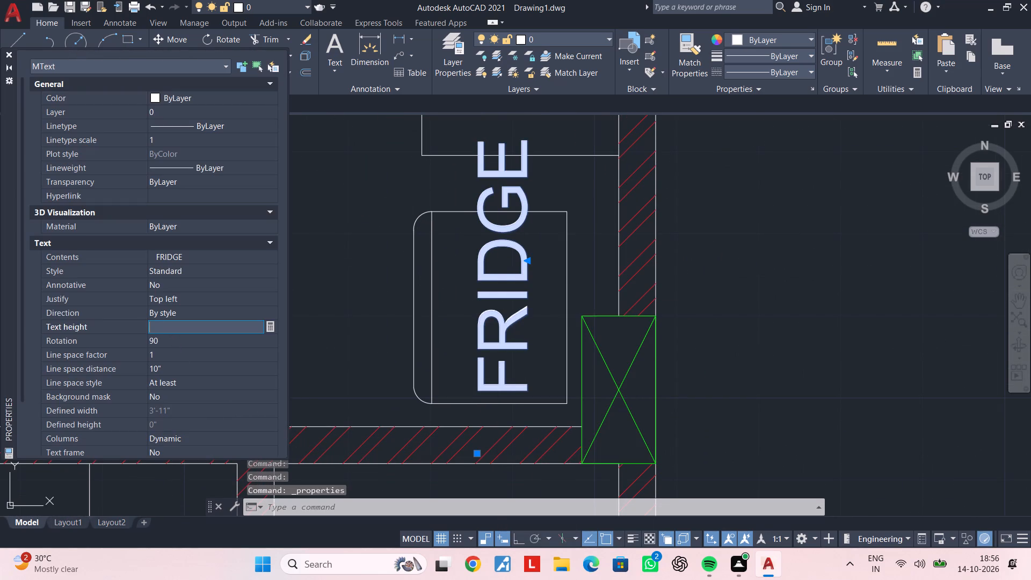
pyautogui.write('4"')
pyautogui.press('Return')
pyautogui.press('Escape')
pyautogui.press('Escape')
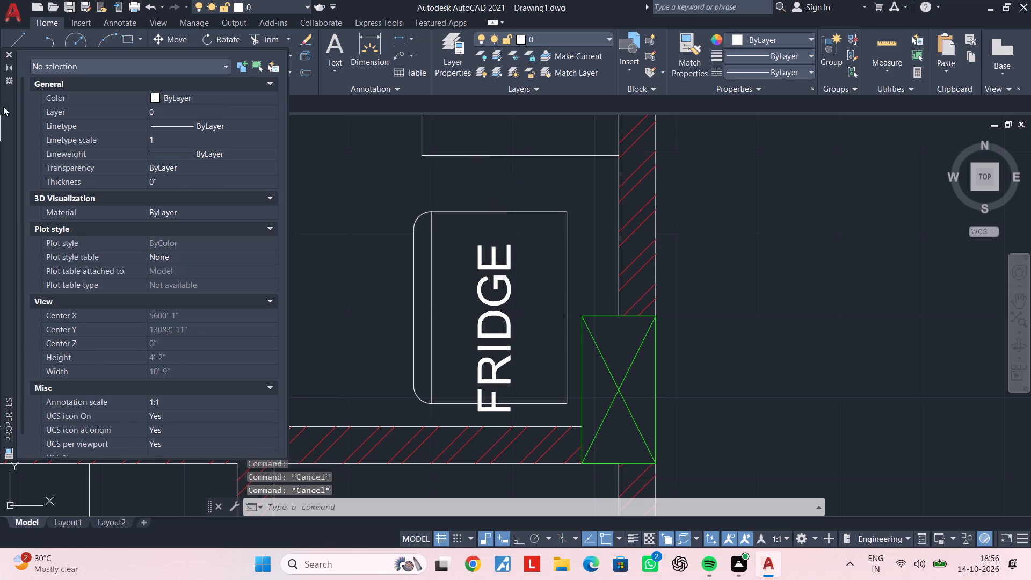
pyautogui.click(5, 56)
pyautogui.press('Escape')
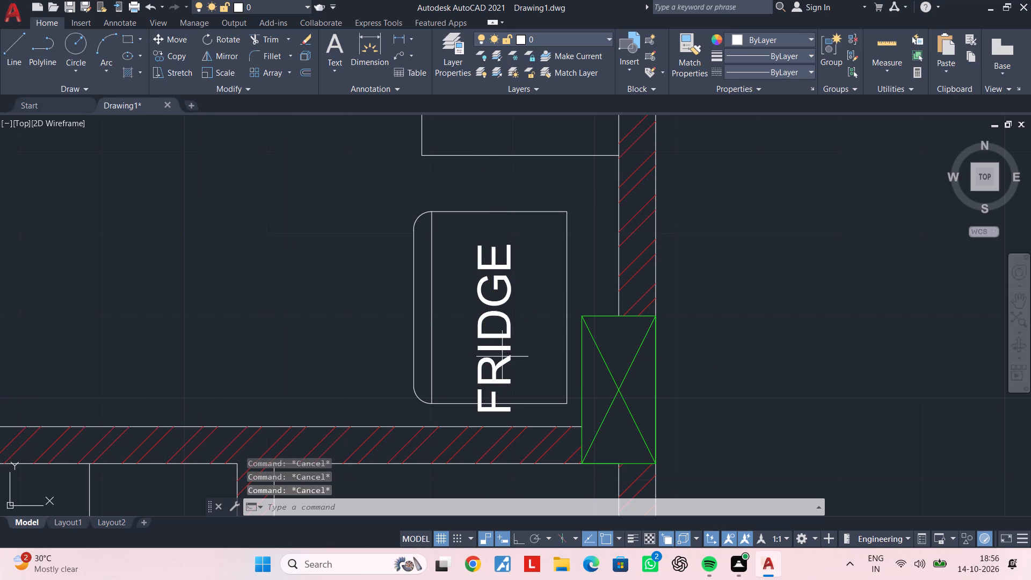
# Move the kitchen's FRIDGE label about 4" upward so it sits inside the fridge outline.
pyautogui.click(502, 357)
pyautogui.click(492, 364)
pyautogui.write('M')
pyautogui.press('space')
pyautogui.click(492, 364)
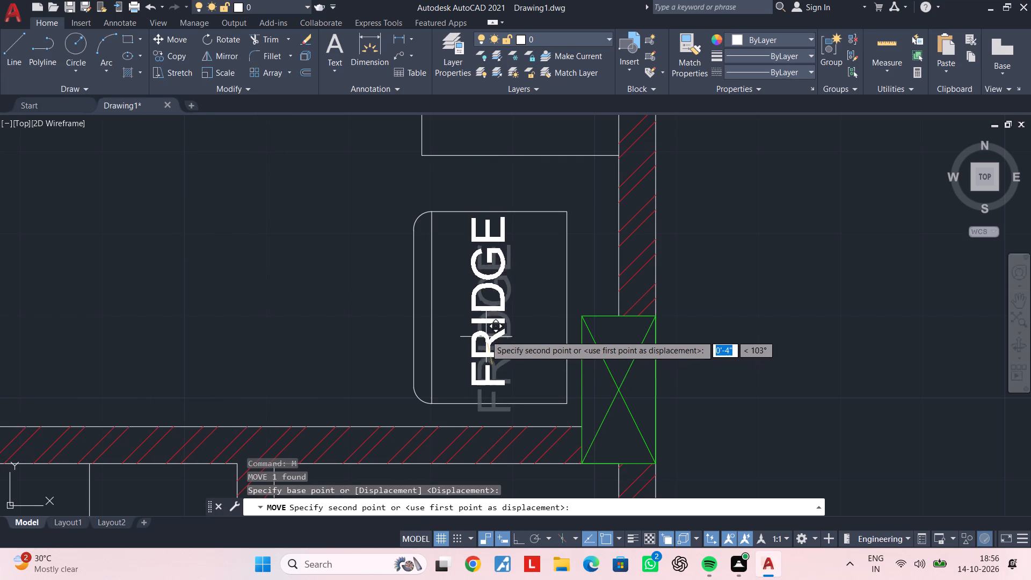
pyautogui.click(490, 342)
pyautogui.scroll(-2, 490, 342)
pyautogui.moveTo(492, 342); pyautogui.dragTo(514, 338, button='middle')
pyautogui.press('Escape')
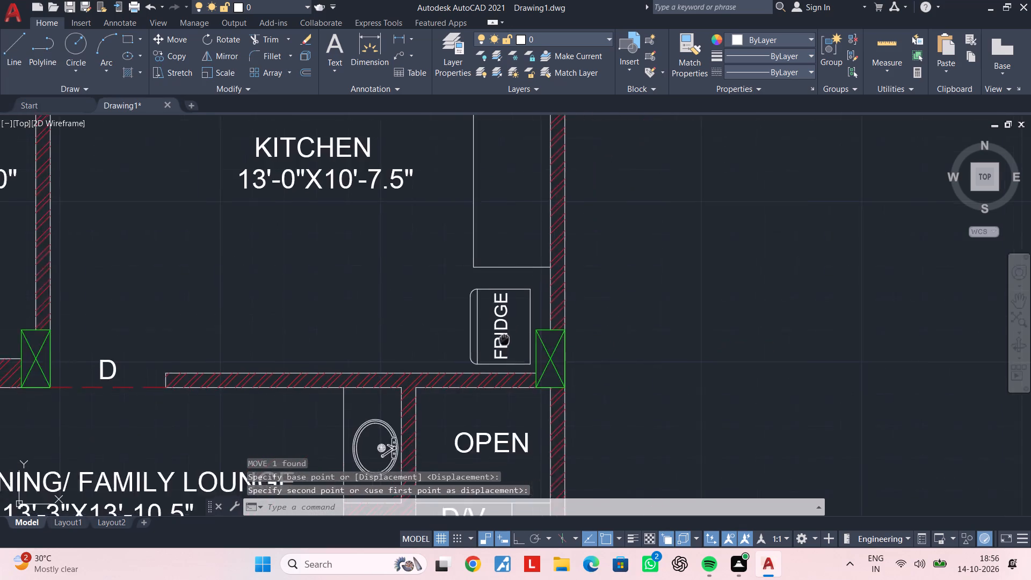
# Delete the leftover FRIDGE label outside the outer wall beside the toilets.
pyautogui.moveTo(514, 338); pyautogui.dragTo(539, 332, button='middle')
pyautogui.press('Escape')
pyautogui.scroll(-4, 476, 343)
pyautogui.press('Escape')
pyautogui.moveTo(525, 328); pyautogui.dragTo(560, 287, button='middle')
pyautogui.press('Escape')
pyautogui.moveTo(606, 320); pyautogui.dragTo(600, 328)
pyautogui.click(529, 410)
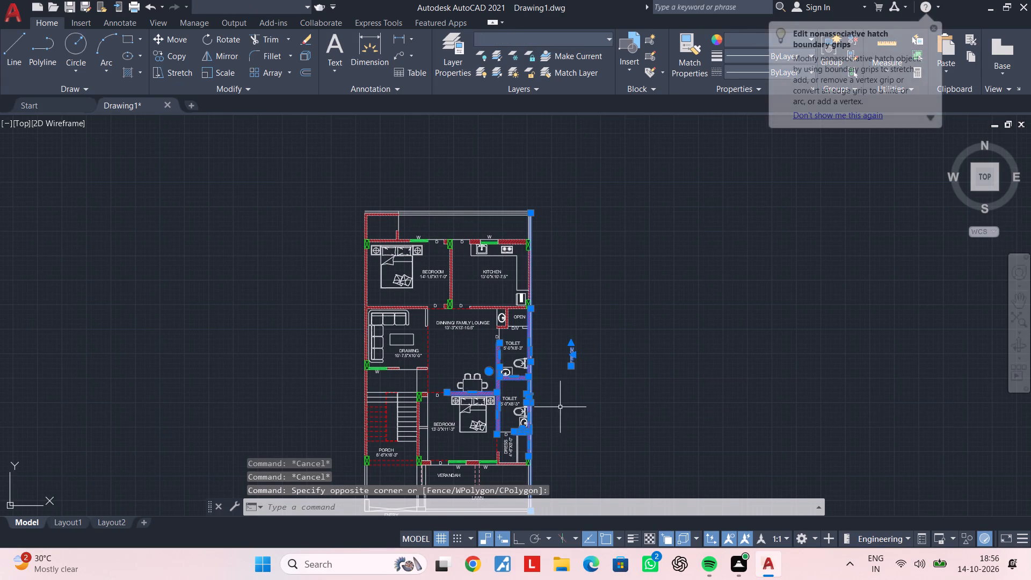
pyautogui.press('Escape')
pyautogui.click(593, 323)
pyautogui.click(540, 401)
pyautogui.press('Delete')
pyautogui.moveTo(557, 390); pyautogui.dragTo(572, 332, button='middle')
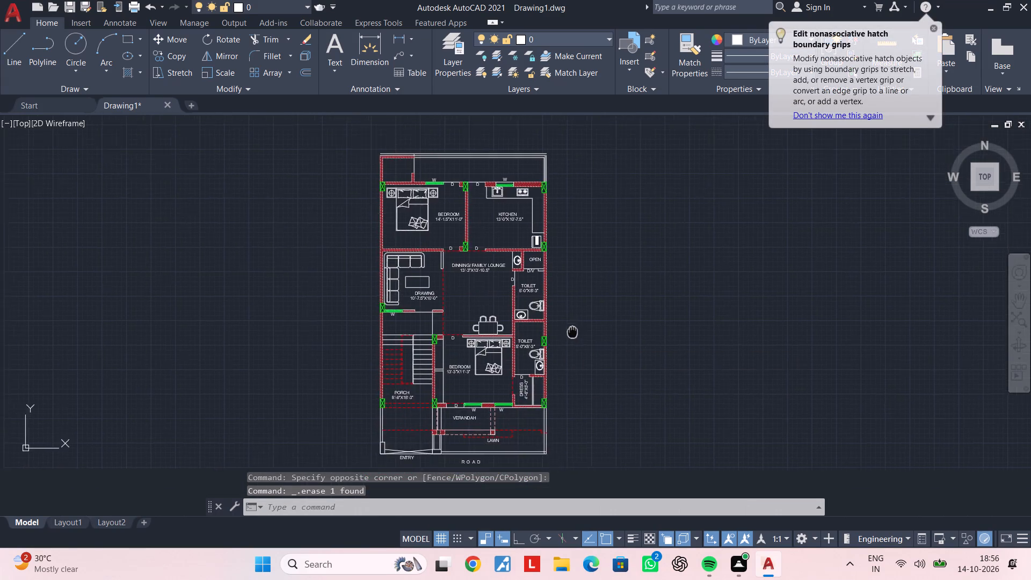
# Copy the front bedroom's D label to the DRAWING room's lower opening and to the adjacent vertical opening beside the stair lobby.
pyautogui.moveTo(572, 332); pyautogui.dragTo(573, 330, button='middle')
pyautogui.scroll(2, 539, 351)
pyautogui.moveTo(513, 368); pyautogui.dragTo(575, 327, button='middle')
pyautogui.scroll(1, 473, 320)
pyautogui.moveTo(474, 316); pyautogui.dragTo(511, 412, button='middle')
pyautogui.press('Escape')
pyautogui.moveTo(437, 366); pyautogui.dragTo(537, 332, button='middle')
pyautogui.moveTo(508, 330); pyautogui.dragTo(514, 390, button='middle')
pyautogui.press('Escape')
pyautogui.press('Escape')
pyautogui.press('Escape')
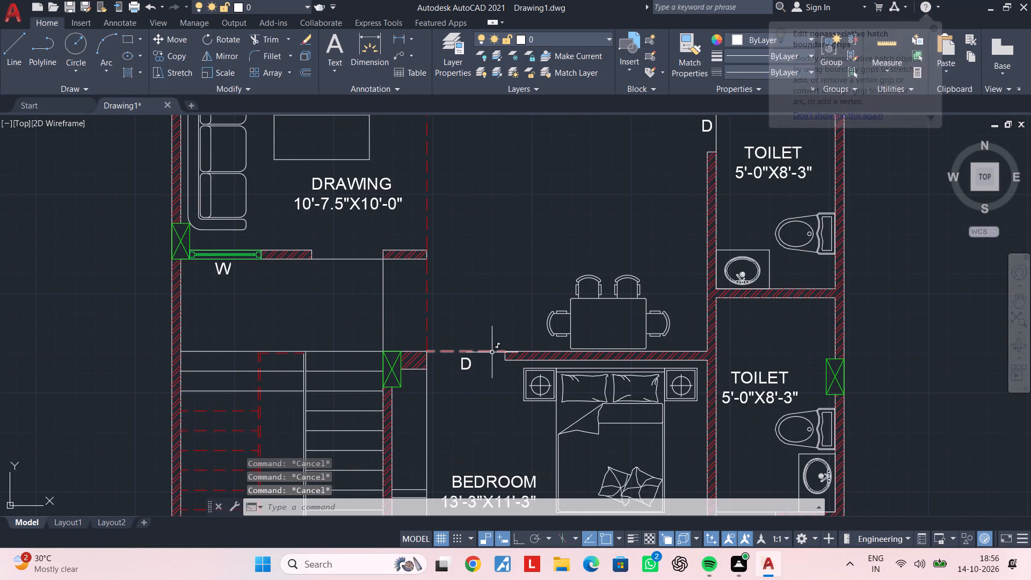
pyautogui.press('Escape')
pyautogui.press('Escape')
pyautogui.press('Escape')
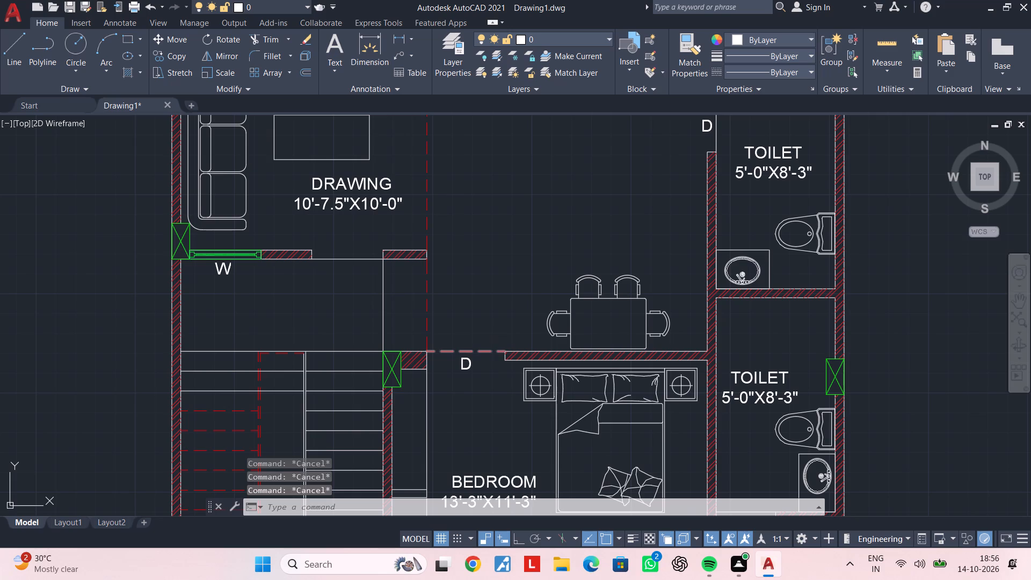
pyautogui.moveTo(490, 347); pyautogui.dragTo(489, 387, button='middle')
pyautogui.press('Escape')
pyautogui.scroll(1, 455, 412)
pyautogui.click(469, 400)
pyautogui.click(453, 411)
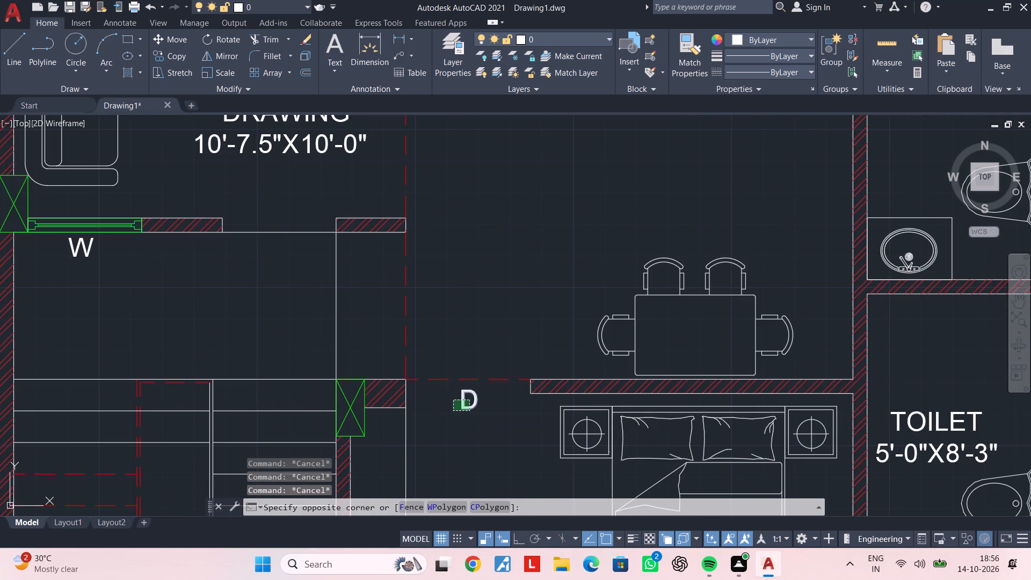
pyautogui.press('c')
pyautogui.press('o')
pyautogui.press('space')
pyautogui.click(470, 411)
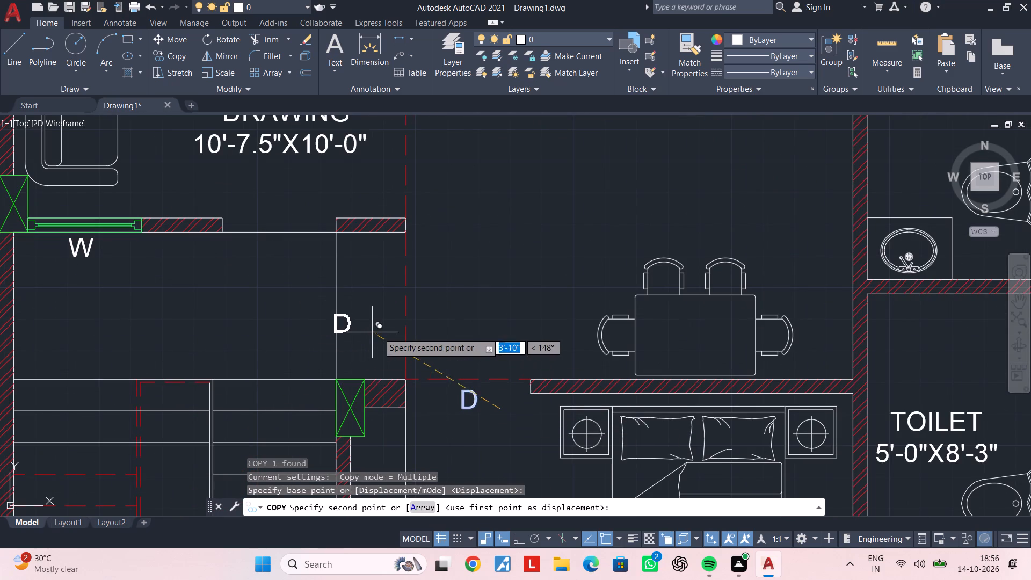
pyautogui.click(382, 327)
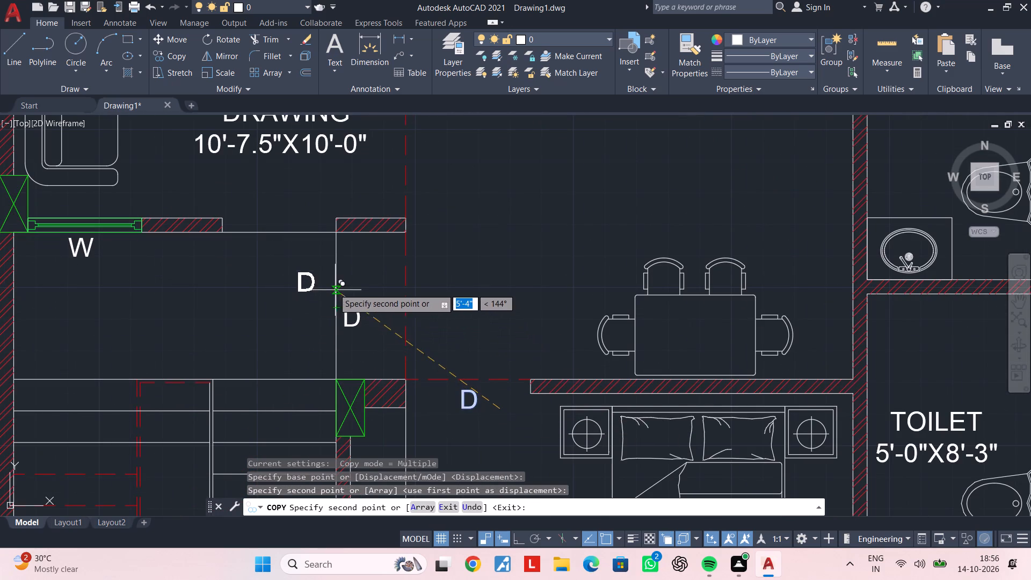
pyautogui.moveTo(332, 288); pyautogui.dragTo(350, 393, button='middle')
pyautogui.click(330, 331)
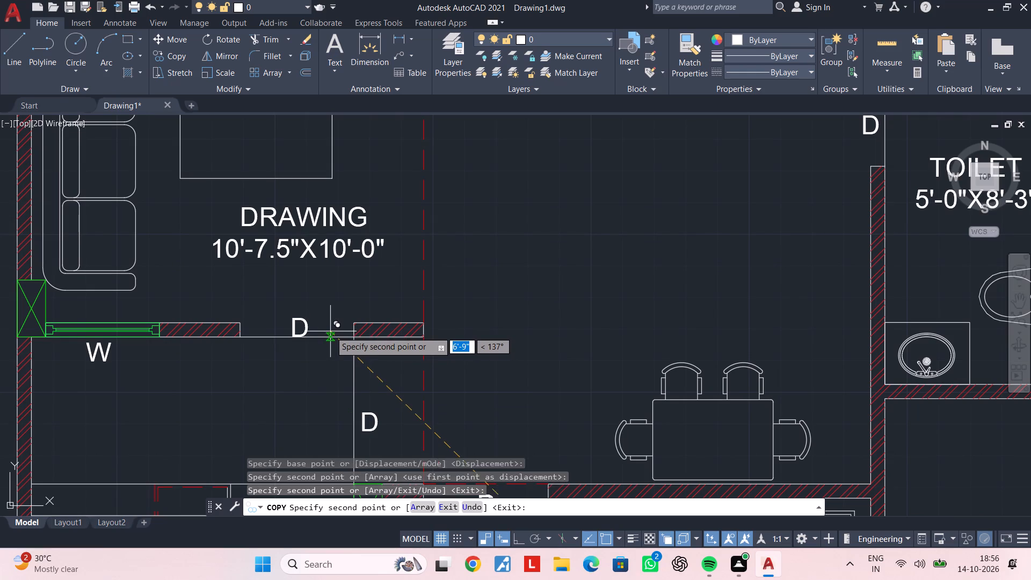
pyautogui.press('Escape')
pyautogui.press('Escape')
pyautogui.press('Escape')
pyautogui.moveTo(318, 370); pyautogui.dragTo(365, 368, button='middle')
pyautogui.press('Escape')
pyautogui.press('Escape')
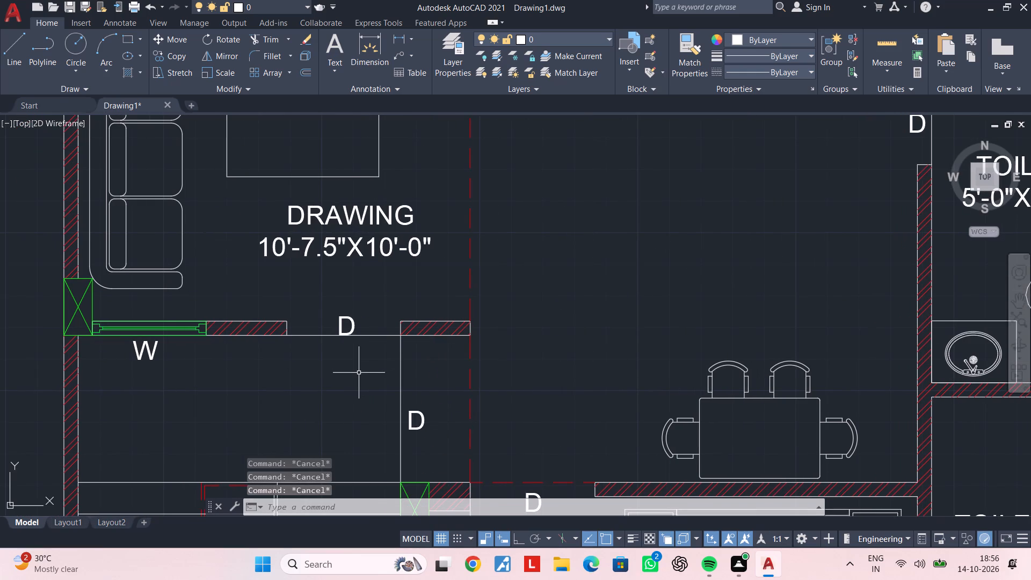
# Move the D label at the DRAWING room's lower opening slightly upward, clear of the opening line.
pyautogui.scroll(2, 365, 332)
pyautogui.click(352, 305)
pyautogui.click(311, 327)
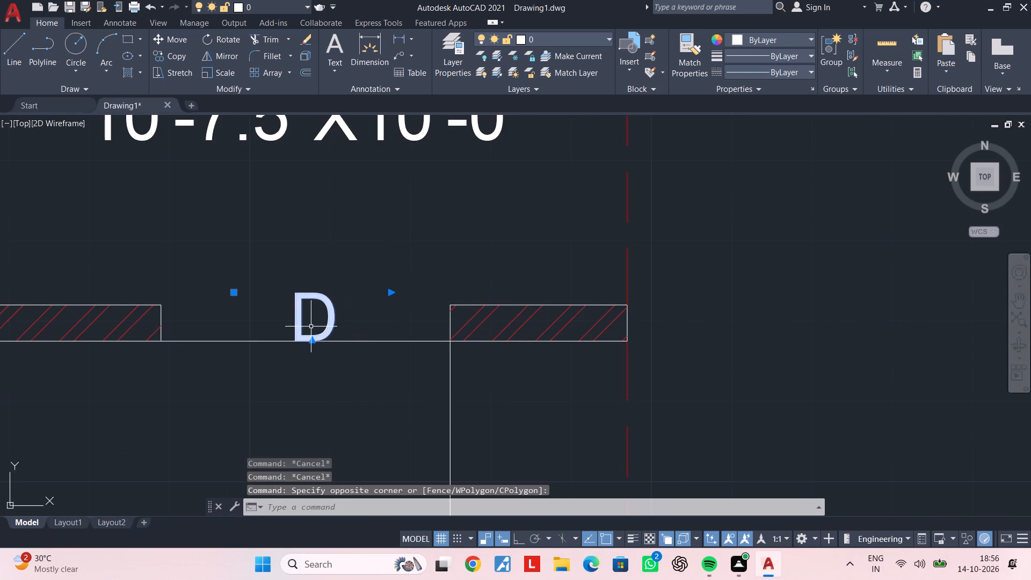
pyautogui.write('M')
pyautogui.press('space')
pyautogui.scroll(1, 308, 327)
pyautogui.click(308, 327)
pyautogui.click(308, 312)
pyautogui.press('Escape')
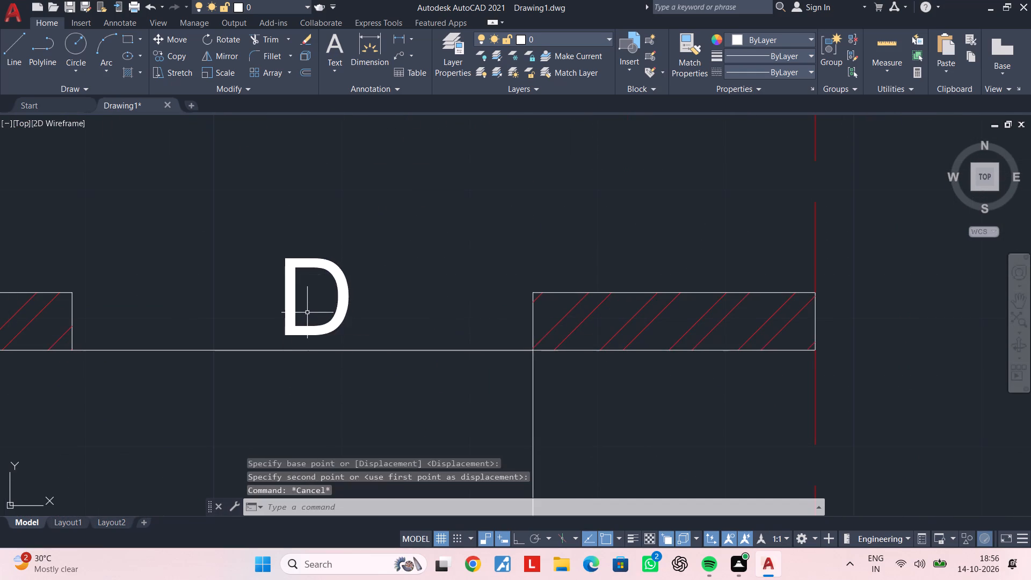
# Examine the plan from DRAWING and the family lounge up to the rear bedroom, kitchen and back area for missing labels.
pyautogui.scroll(-4, 311, 315)
pyautogui.moveTo(396, 340); pyautogui.dragTo(401, 399, button='middle')
pyautogui.press('Escape')
pyautogui.moveTo(438, 311); pyautogui.dragTo(439, 337, button='middle')
pyautogui.press('Escape')
pyautogui.press('Escape')
pyautogui.press('Escape')
pyautogui.press('Escape')
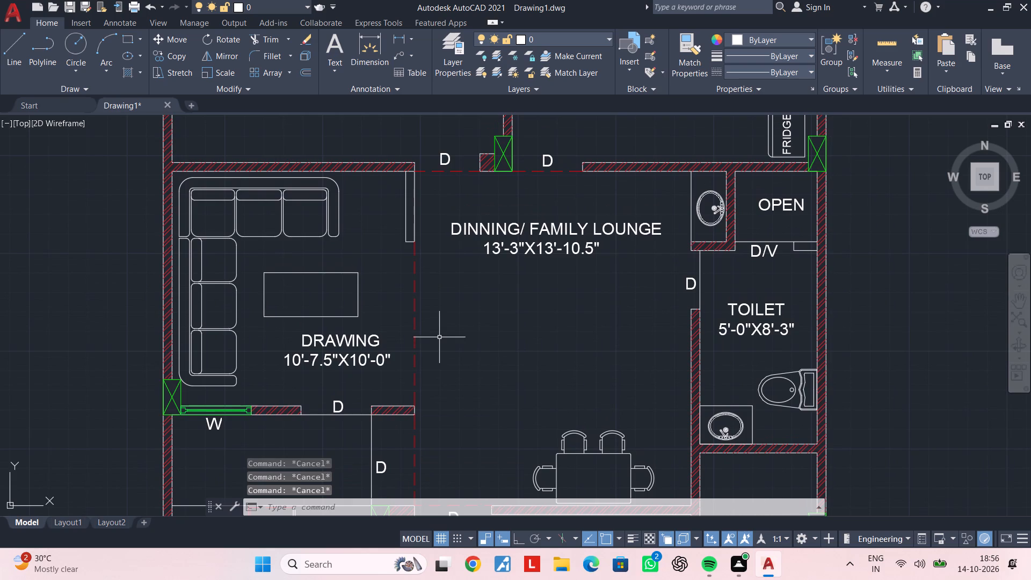
pyautogui.press('Escape')
pyautogui.press('Escape')
pyautogui.scroll(-1, 439, 337)
pyautogui.moveTo(439, 337); pyautogui.dragTo(441, 402, button='middle')
pyautogui.moveTo(450, 383); pyautogui.dragTo(449, 410, button='middle')
pyautogui.press('Escape')
pyautogui.press('Escape')
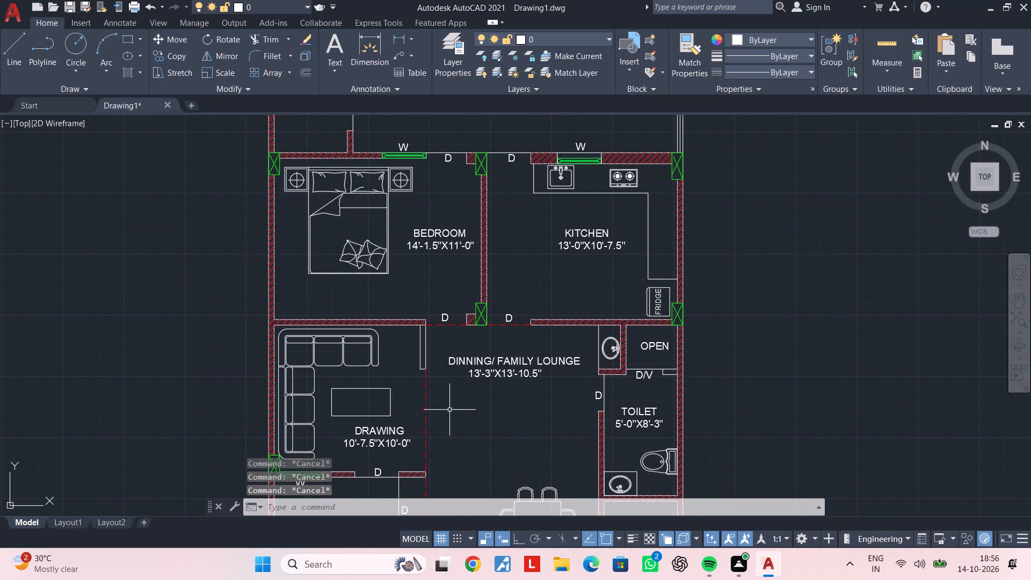
pyautogui.press('Escape')
pyautogui.press('Escape')
pyautogui.press('Escape')
pyautogui.moveTo(449, 406); pyautogui.dragTo(455, 460, button='middle')
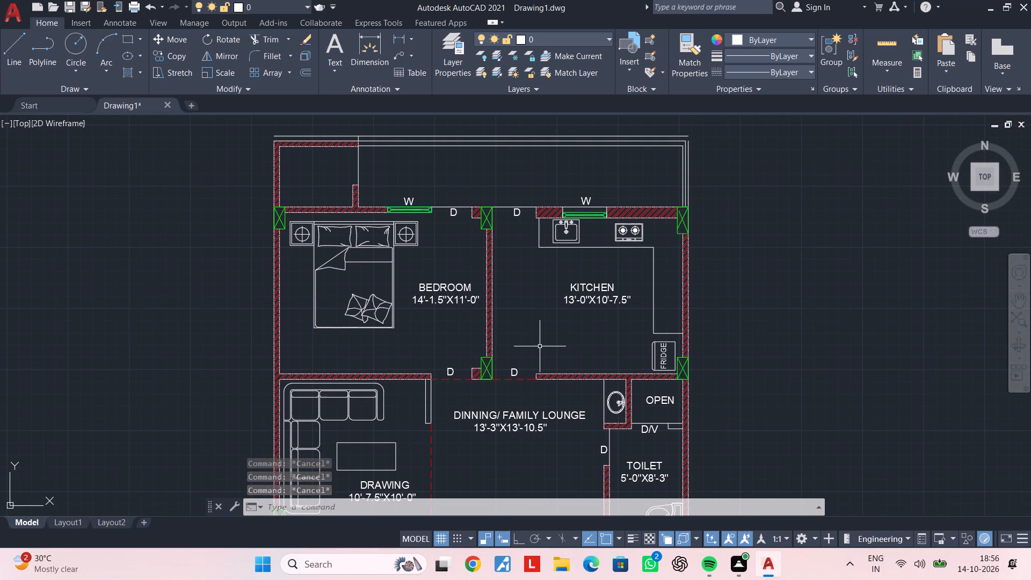
pyautogui.press('Escape')
pyautogui.press('Escape')
pyautogui.press('Escape')
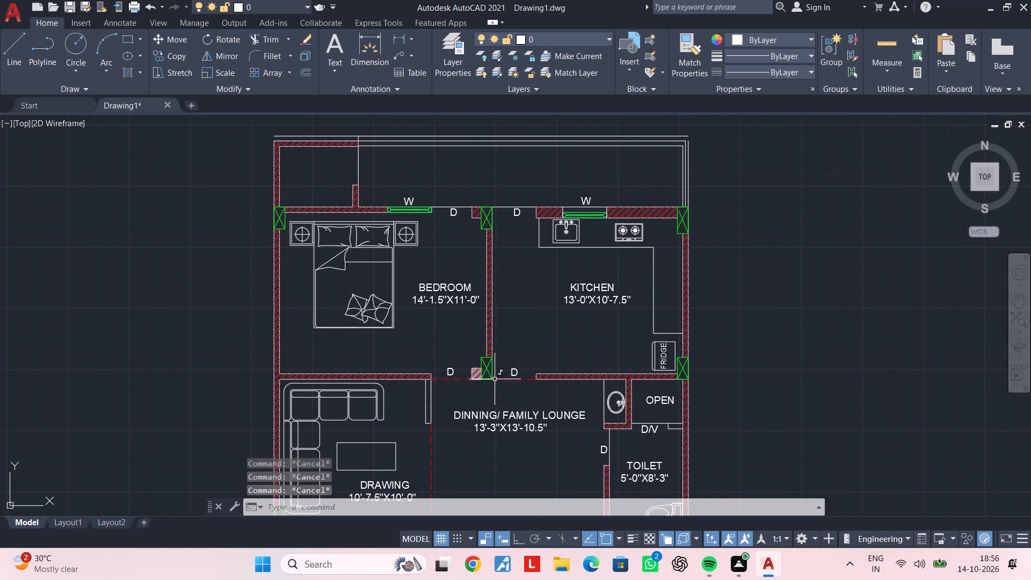
pyautogui.moveTo(570, 379); pyautogui.dragTo(519, 335, button='middle')
pyautogui.moveTo(515, 335); pyautogui.dragTo(542, 448, button='middle')
pyautogui.moveTo(418, 346); pyautogui.dragTo(477, 329, button='middle')
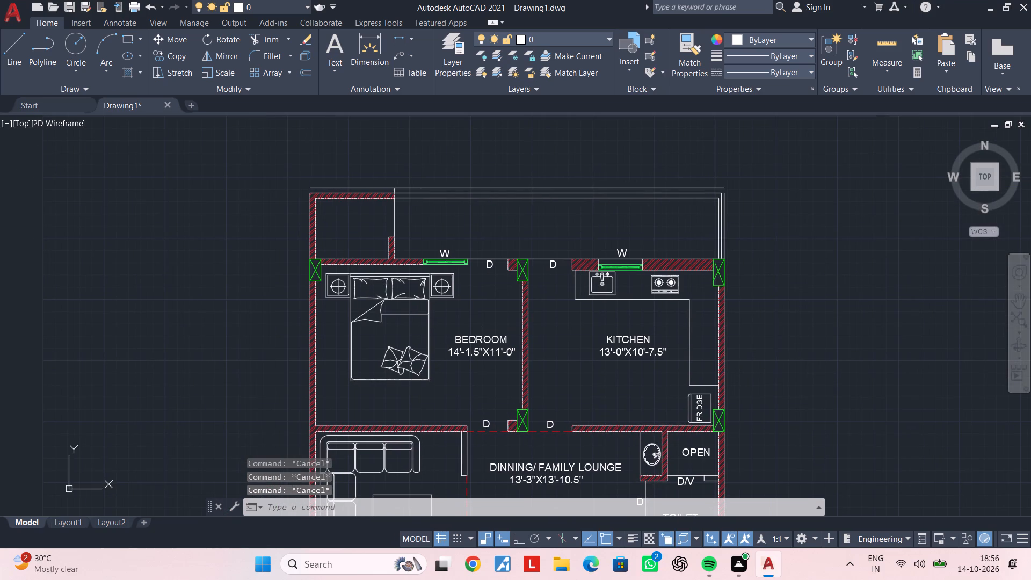
pyautogui.press('Escape')
pyautogui.press('Escape')
pyautogui.moveTo(477, 330); pyautogui.dragTo(515, 208, button='middle')
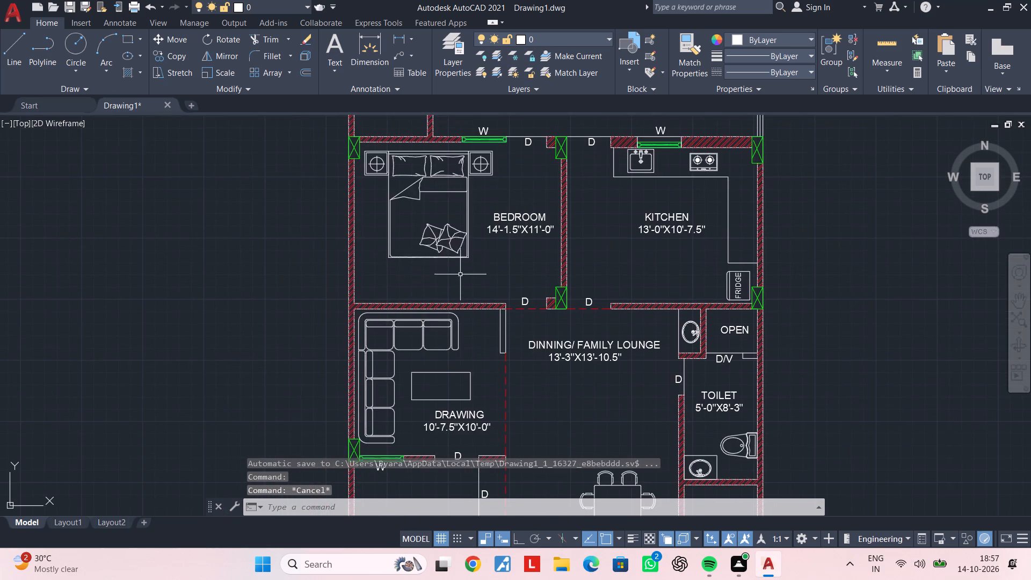
# Copy the D label from the rear bedroom's lounge-side door to the opening of the small corner room behind that bedroom.
pyautogui.scroll(1, 528, 292)
pyautogui.click(524, 300)
pyautogui.write('CO')
pyautogui.press('space')
pyautogui.click(524, 300)
pyautogui.moveTo(479, 201); pyautogui.dragTo(566, 430, button='middle')
pyautogui.moveTo(479, 229); pyautogui.dragTo(512, 300, button='middle')
pyautogui.scroll(1, 495, 266)
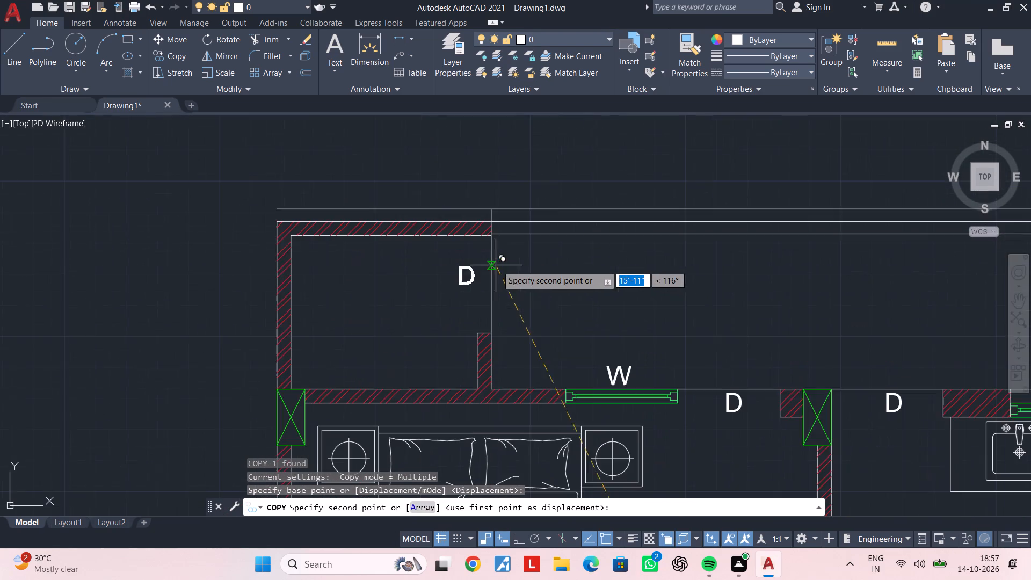
pyautogui.scroll(1, 513, 265)
pyautogui.click(505, 270)
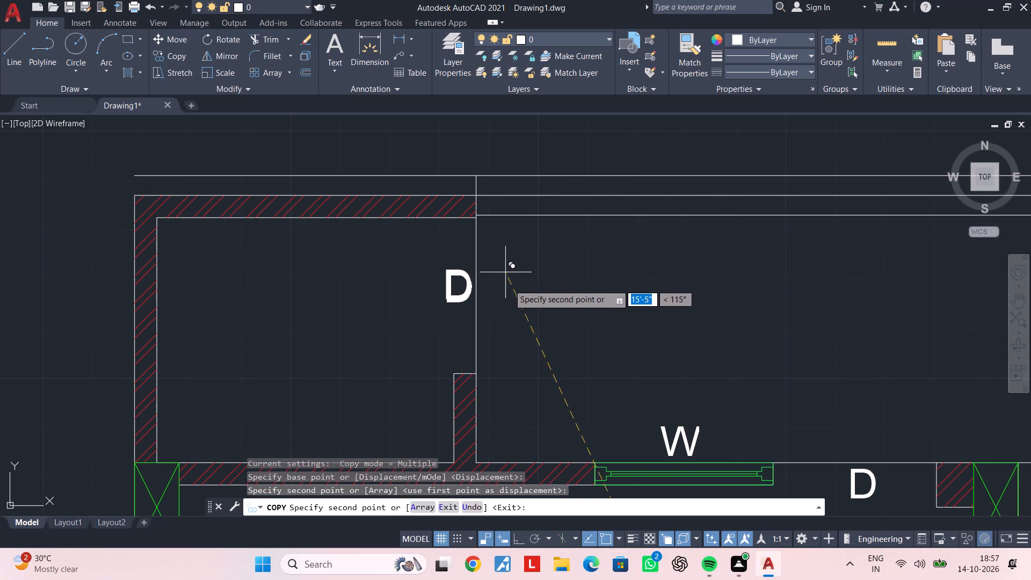
pyautogui.press('Escape')
# Copy the front VERANDAH label into the small corner room behind the rear bedroom.
pyautogui.scroll(-2, 519, 296)
pyautogui.moveTo(522, 301); pyautogui.dragTo(525, 238, button='middle')
pyautogui.press('Escape')
pyautogui.press('Escape')
pyautogui.moveTo(513, 360); pyautogui.dragTo(500, 330, button='middle')
pyautogui.press('Escape')
pyautogui.press('Escape')
pyautogui.moveTo(713, 376); pyautogui.dragTo(607, 228, button='middle')
pyautogui.scroll(-2, 604, 289)
pyautogui.moveTo(605, 294); pyautogui.dragTo(590, 205, button='middle')
pyautogui.moveTo(579, 366); pyautogui.dragTo(568, 270, button='middle')
pyautogui.scroll(2, 580, 401)
pyautogui.click(569, 418)
pyautogui.write('CO')
pyautogui.press('space')
pyautogui.click(567, 417)
pyautogui.scroll(-2, 498, 314)
pyautogui.moveTo(498, 314); pyautogui.dragTo(561, 466, button='middle')
pyautogui.moveTo(482, 196); pyautogui.dragTo(531, 447, button='middle')
pyautogui.scroll(1, 553, 382)
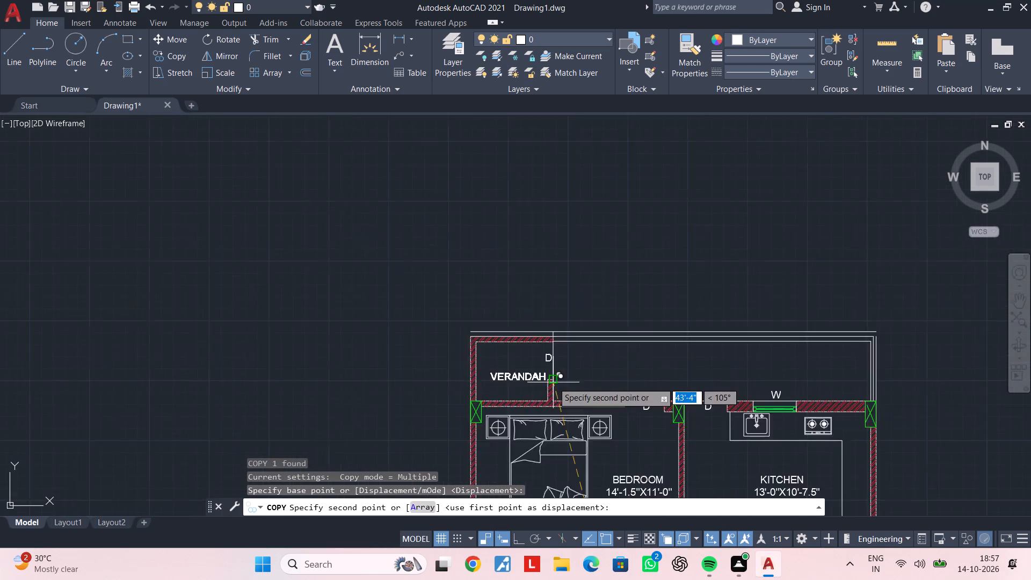
pyautogui.scroll(3, 553, 382)
pyautogui.moveTo(523, 365); pyautogui.dragTo(572, 364, button='middle')
pyautogui.click(610, 350)
pyautogui.press('Escape')
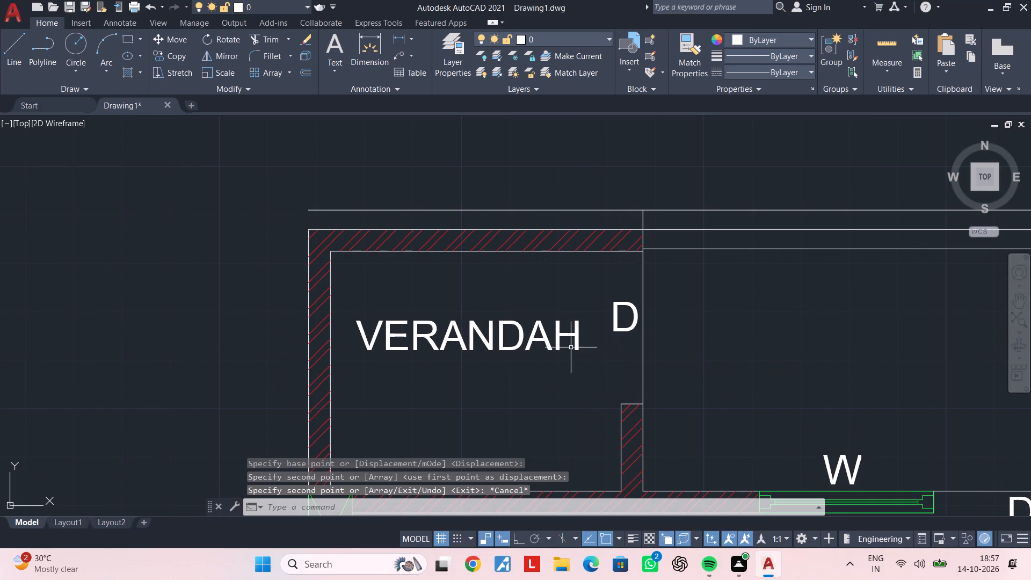
# Replace the copied VERANDAH text in the small corner room behind the rear bedroom with POOJA.
pyautogui.doubleClick(574, 340)
pyautogui.press('BackSpace')
pyautogui.press('BackSpace')
pyautogui.press('BackSpace')
pyautogui.press('BackSpace')
pyautogui.press('BackSpace')
pyautogui.press('BackSpace')
pyautogui.press('BackSpace')
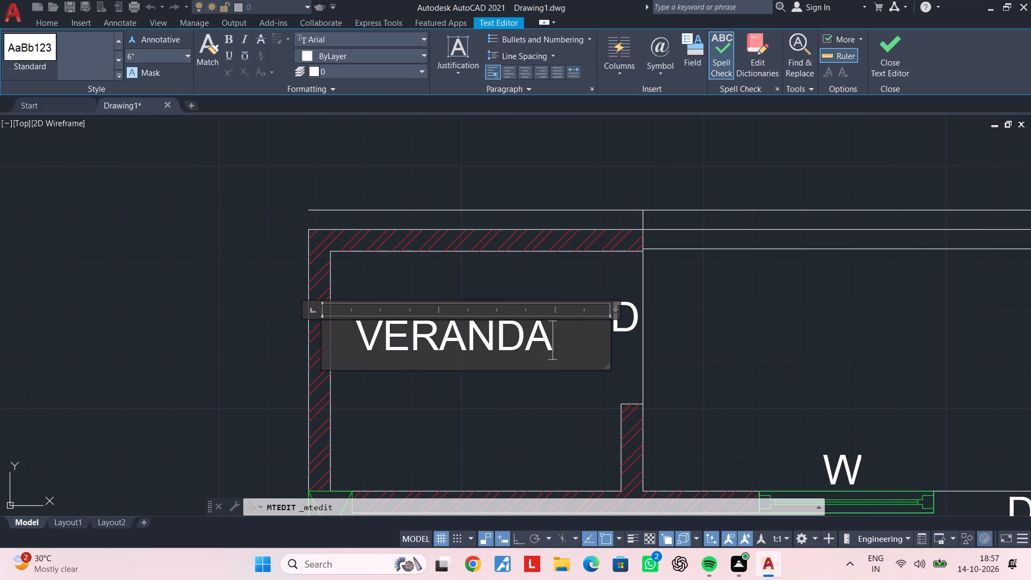
pyautogui.press('BackSpace')
pyautogui.press('space')
pyautogui.press('space')
pyautogui.press('space')
pyautogui.write('PO')
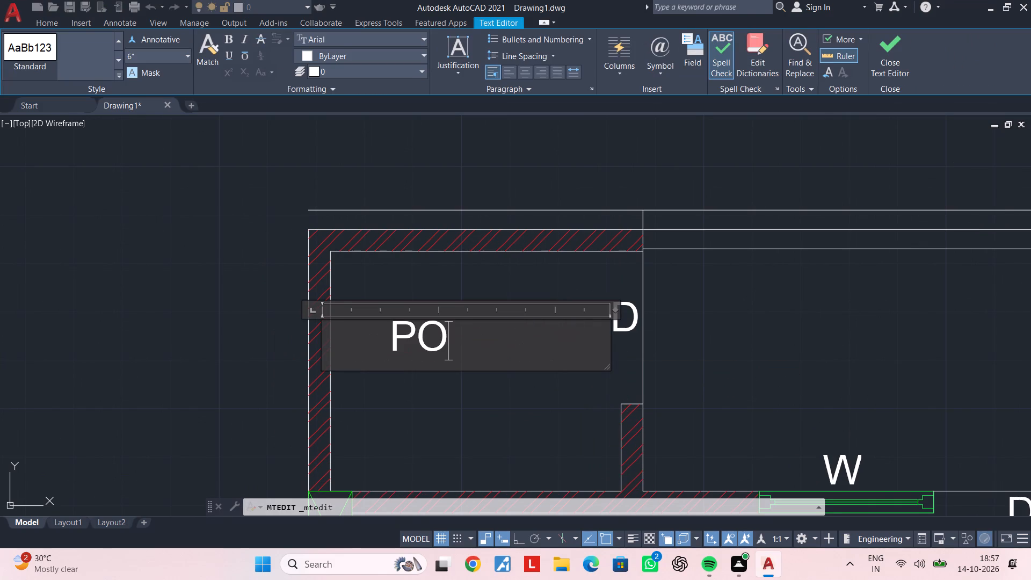
pyautogui.write('OJA')
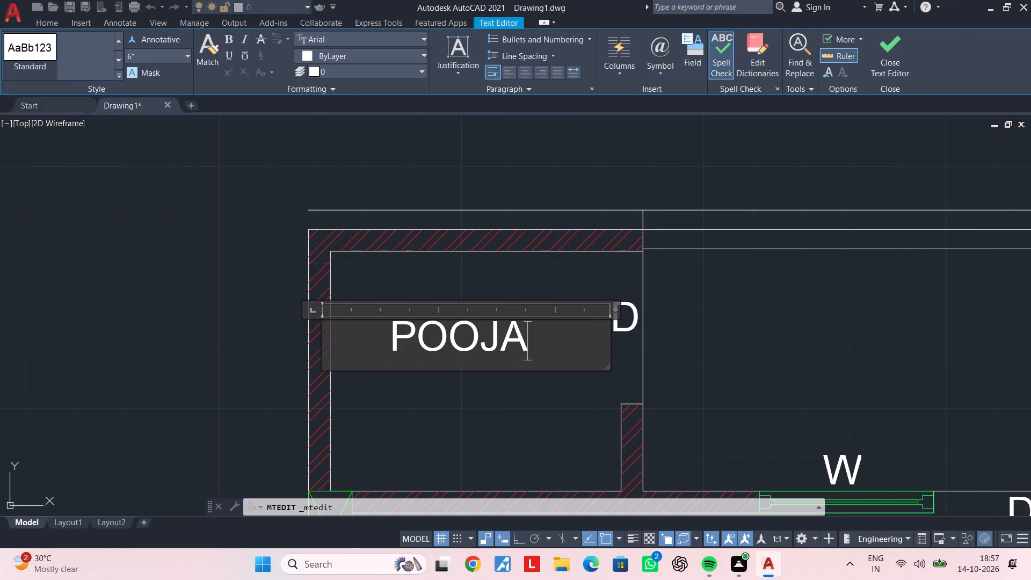
pyautogui.press('space')
# Add the size 5'-0"X4'-1.5" as a second line under POOJA and indent POOJA by one more space.
pyautogui.press('Return')
pyautogui.press('space')
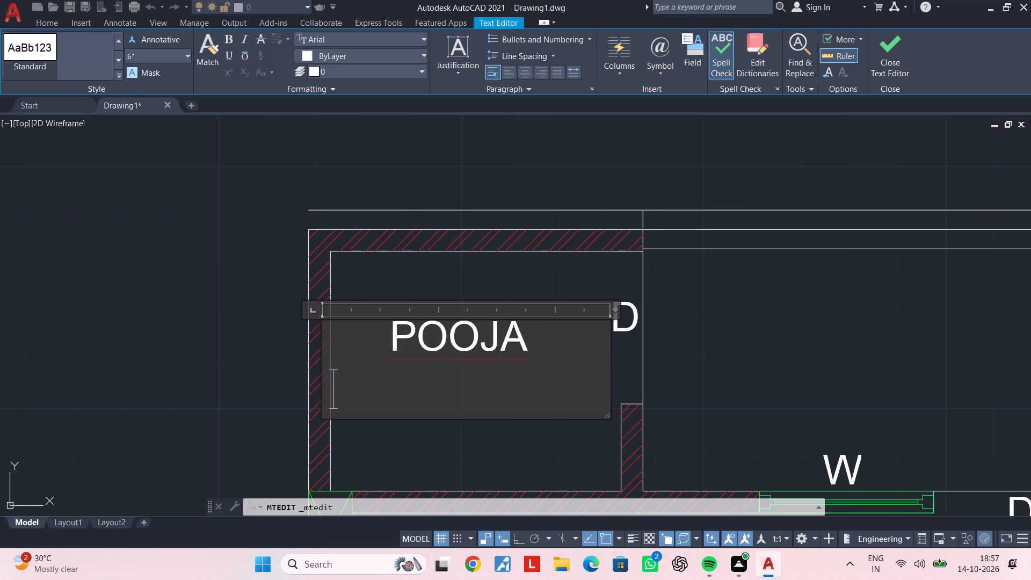
pyautogui.press('space')
pyautogui.press('space')
pyautogui.press('space')
pyautogui.press('5')
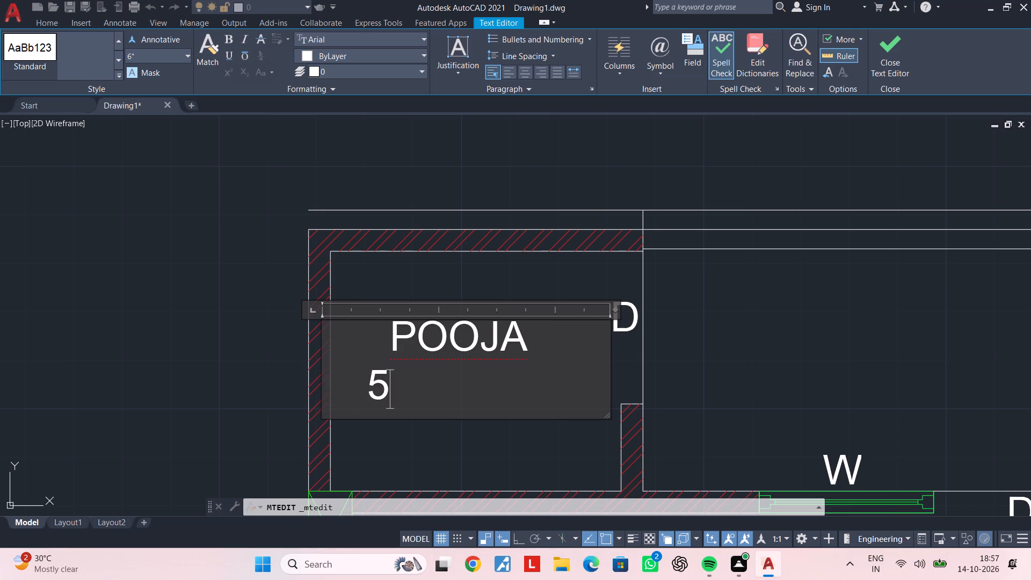
pyautogui.write('\'-0"')
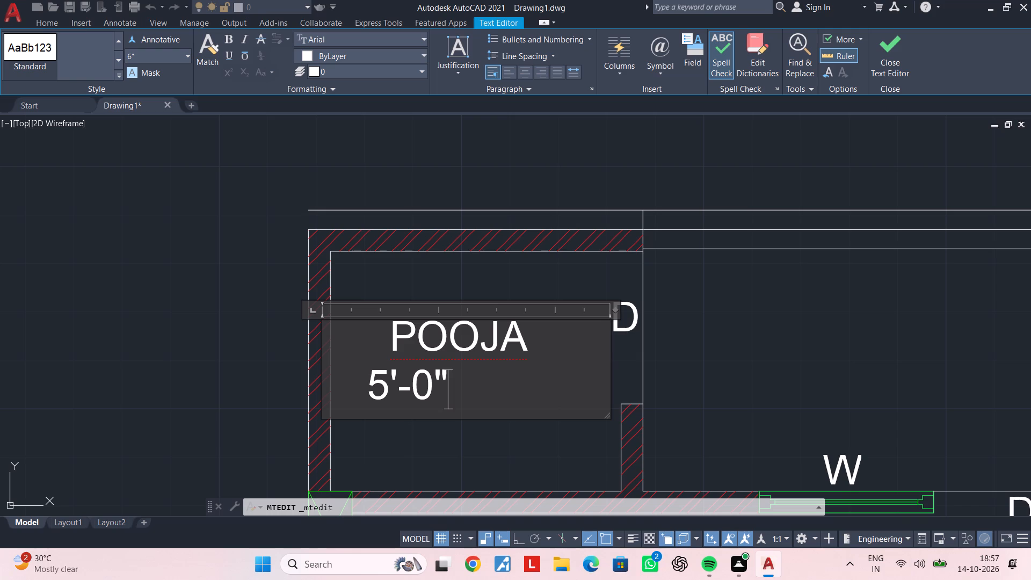
pyautogui.press('x')
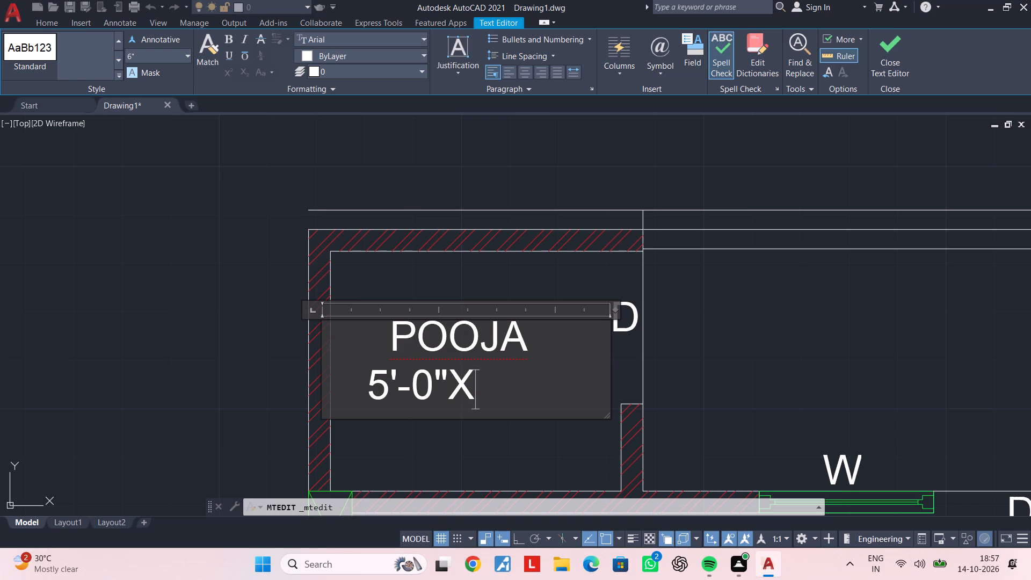
pyautogui.write("4'")
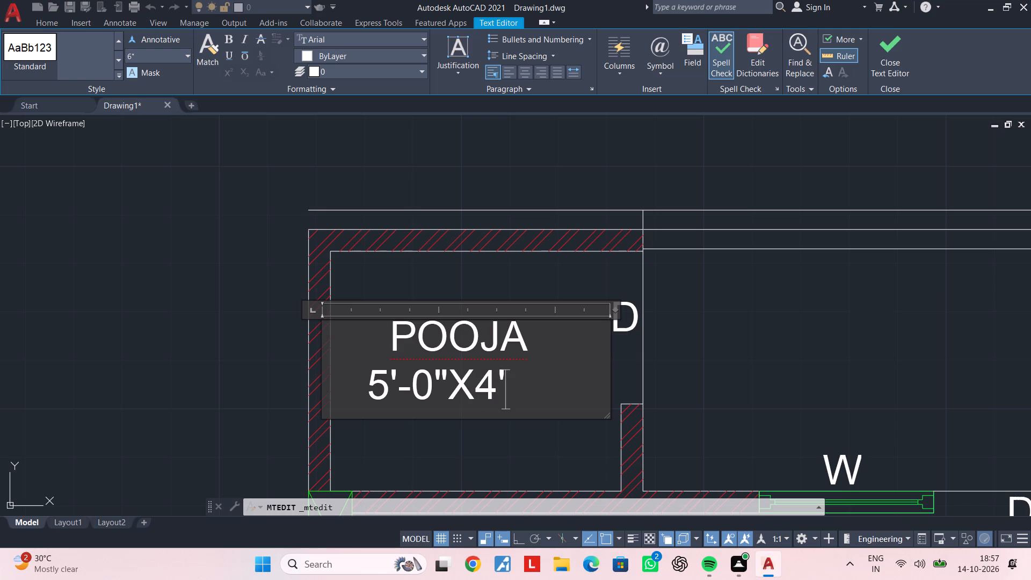
pyautogui.write('-1.5"')
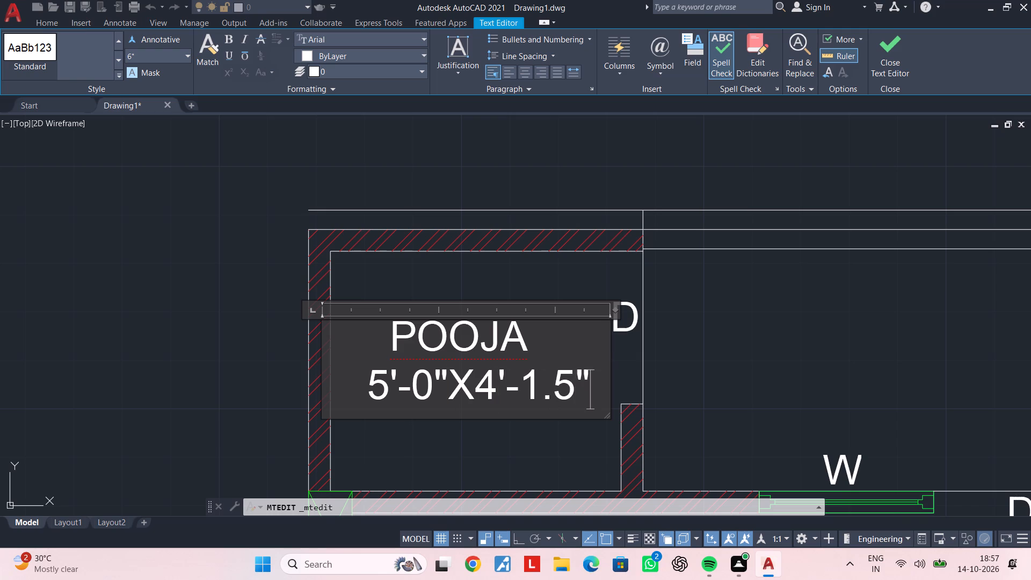
pyautogui.click(377, 334)
pyautogui.press('space')
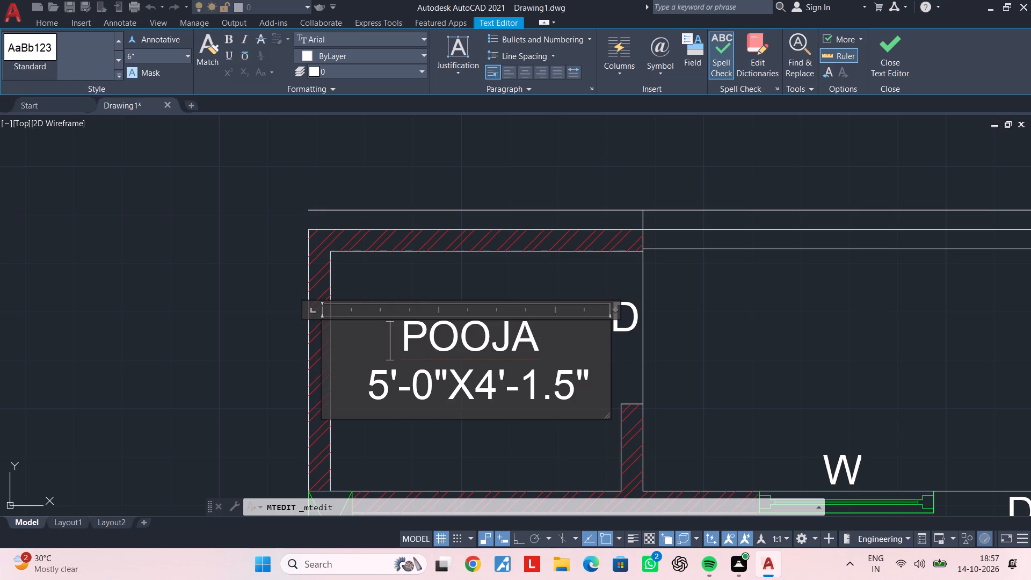
pyautogui.click(435, 432)
pyautogui.scroll(-2, 462, 457)
pyautogui.moveTo(449, 465); pyautogui.dragTo(467, 421, button='middle')
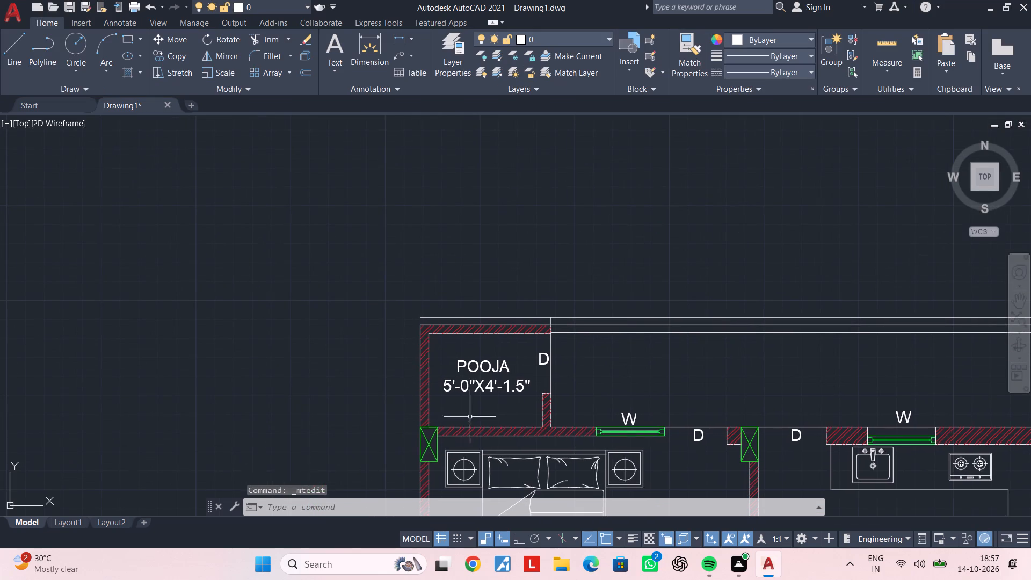
pyautogui.press('Escape')
pyautogui.press('Escape')
pyautogui.press('Escape')
pyautogui.press('Escape')
pyautogui.press('Escape')
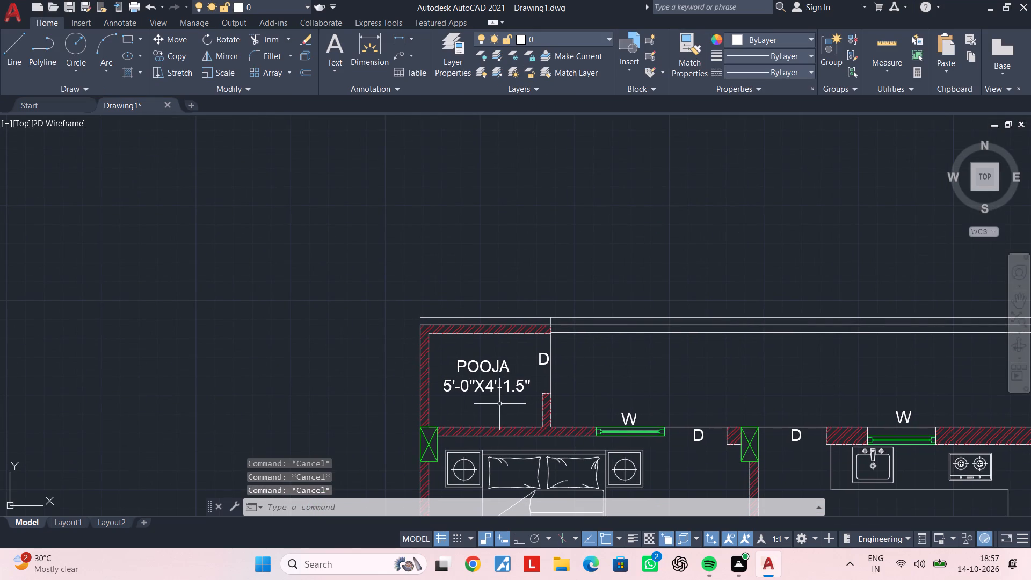
# Match the middle line of the back area's long outer edge to the red dashed opening line between bedroom and lounge.
pyautogui.moveTo(646, 403); pyautogui.dragTo(559, 394, button='middle')
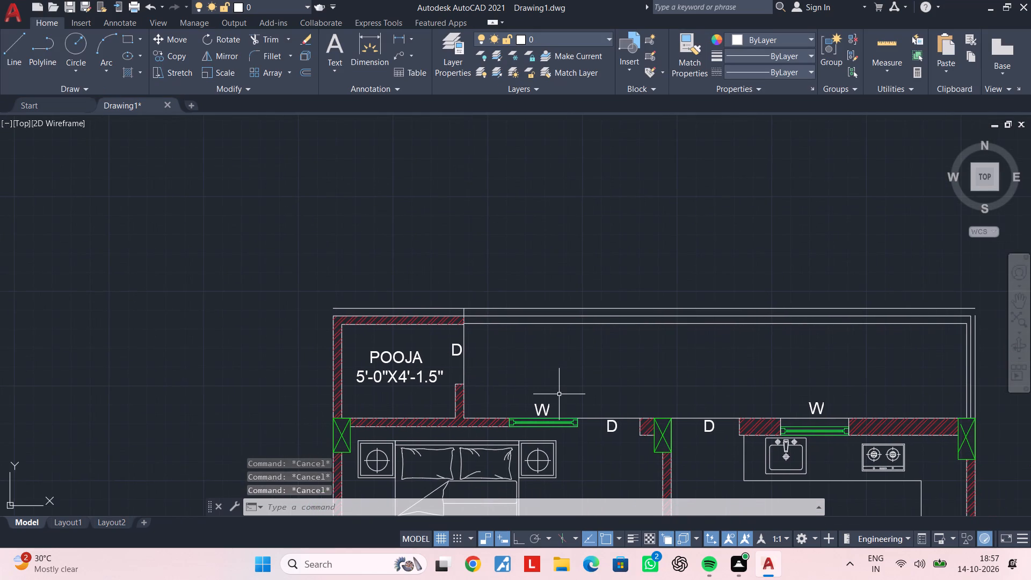
pyautogui.moveTo(626, 390); pyautogui.dragTo(550, 386, button='middle')
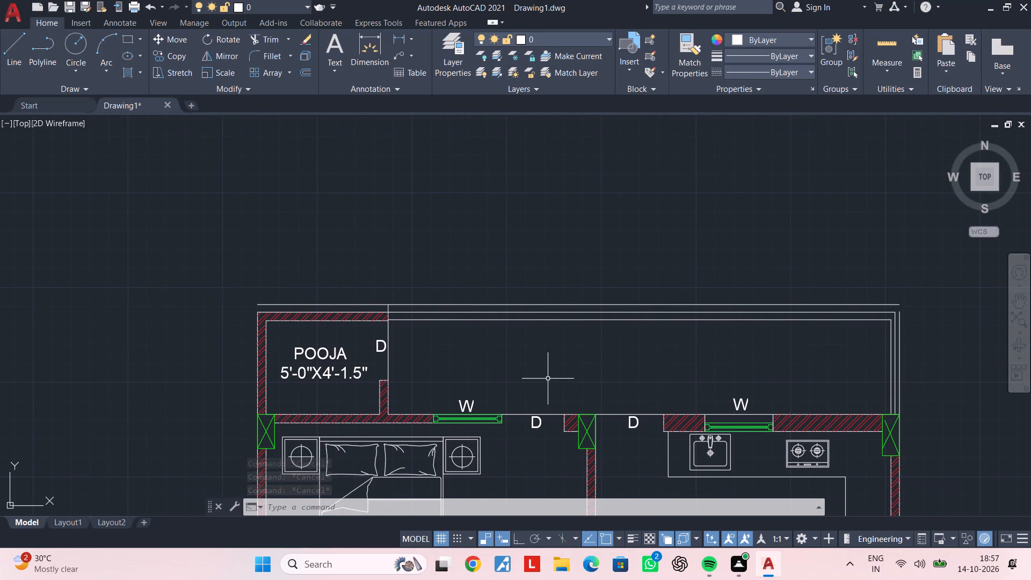
pyautogui.press('Escape')
pyautogui.press('Escape')
pyautogui.press('m')
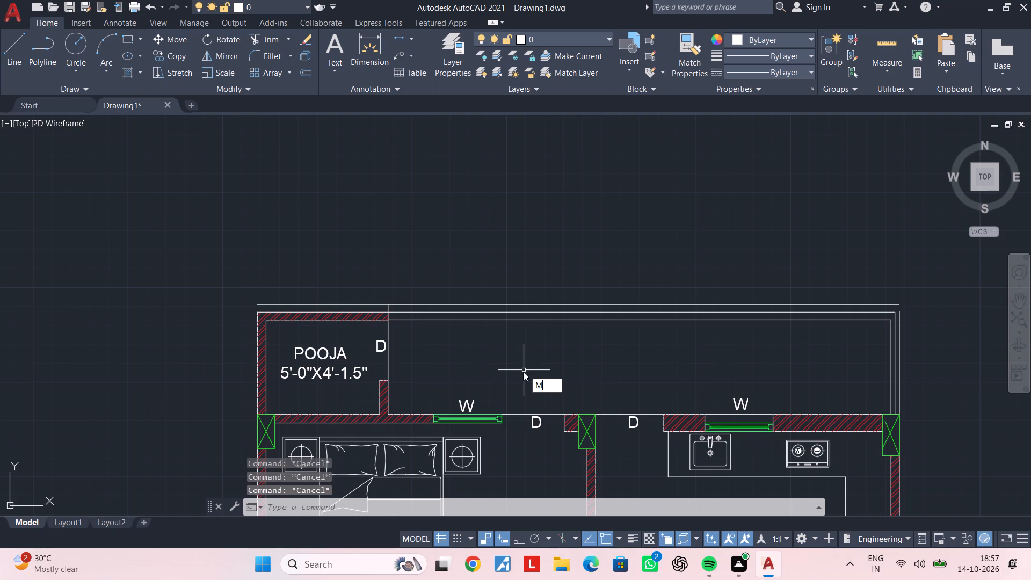
pyautogui.write('A')
pyautogui.press('space')
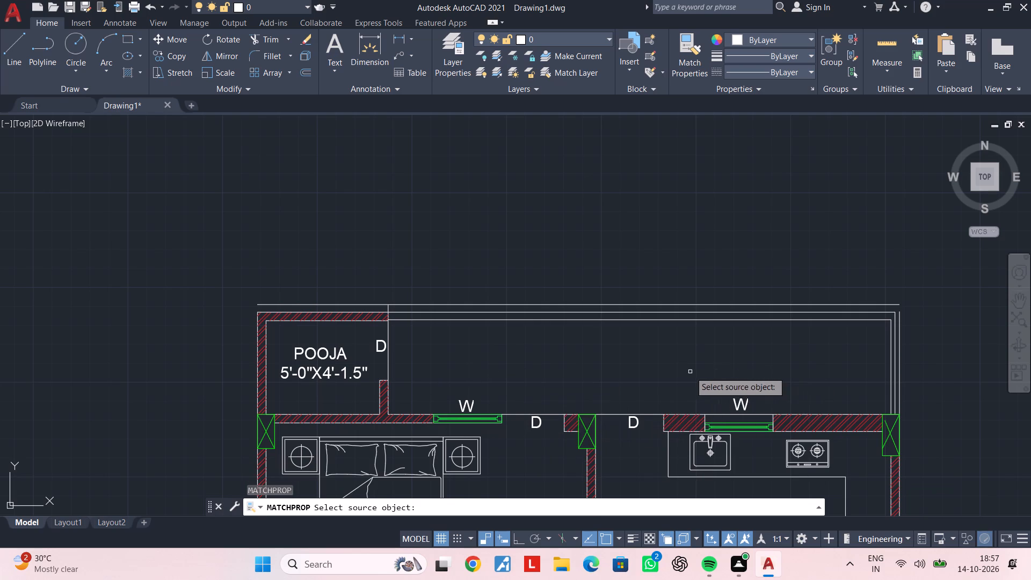
pyautogui.moveTo(633, 373); pyautogui.dragTo(609, 314, button='middle')
pyautogui.moveTo(594, 409); pyautogui.dragTo(581, 345, button='middle')
pyautogui.scroll(-1, 589, 398)
pyautogui.moveTo(589, 393); pyautogui.dragTo(592, 332, button='middle')
pyautogui.scroll(1, 552, 452)
pyautogui.click(539, 430)
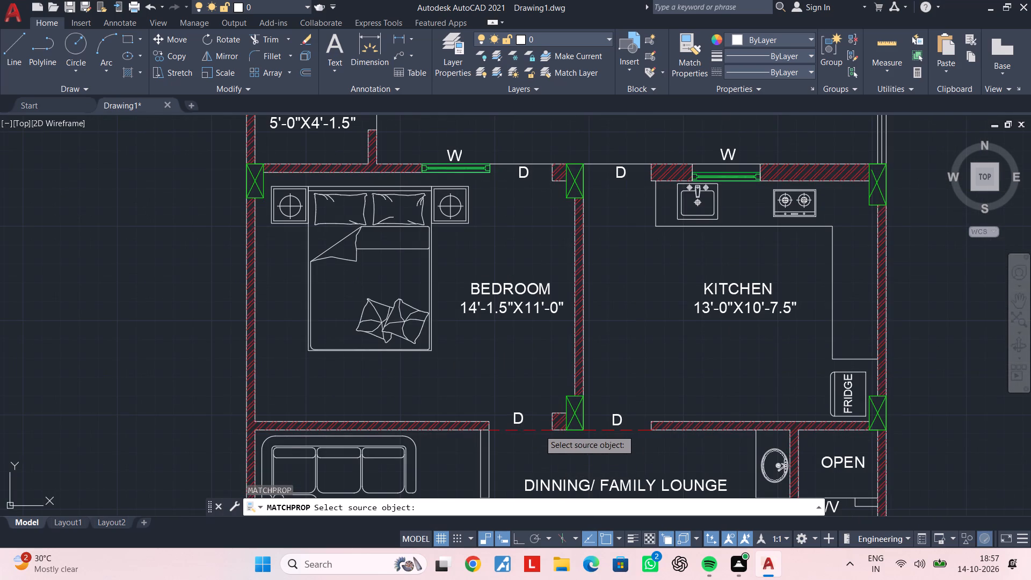
pyautogui.moveTo(517, 263); pyautogui.dragTo(511, 487, button='middle')
pyautogui.click(509, 286)
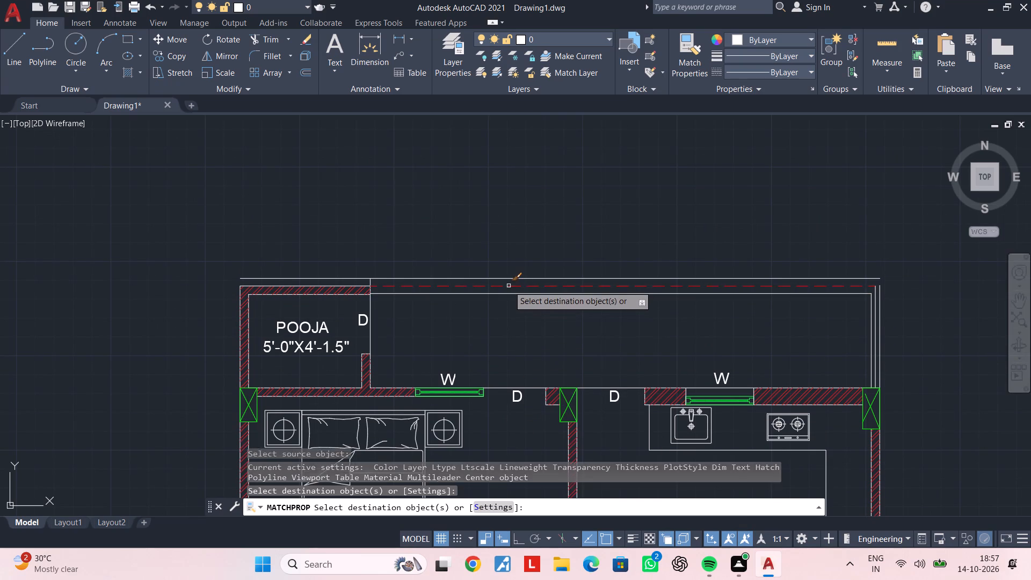
pyautogui.press('Escape')
pyautogui.press('Escape')
pyautogui.moveTo(634, 313); pyautogui.dragTo(628, 287, button='middle')
pyautogui.press('Escape')
# Match the middle line along the back area's kitchen-side end to the red dashed line of its long outer edge.
pyautogui.press('space')
pyautogui.scroll(1, 855, 275)
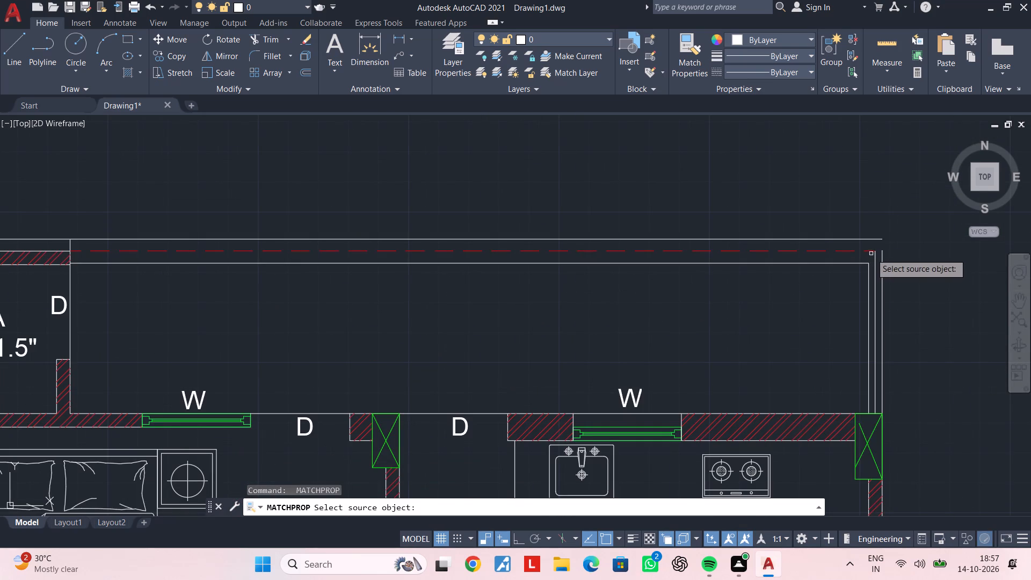
pyautogui.click(869, 251)
pyautogui.click(877, 267)
pyautogui.click(875, 270)
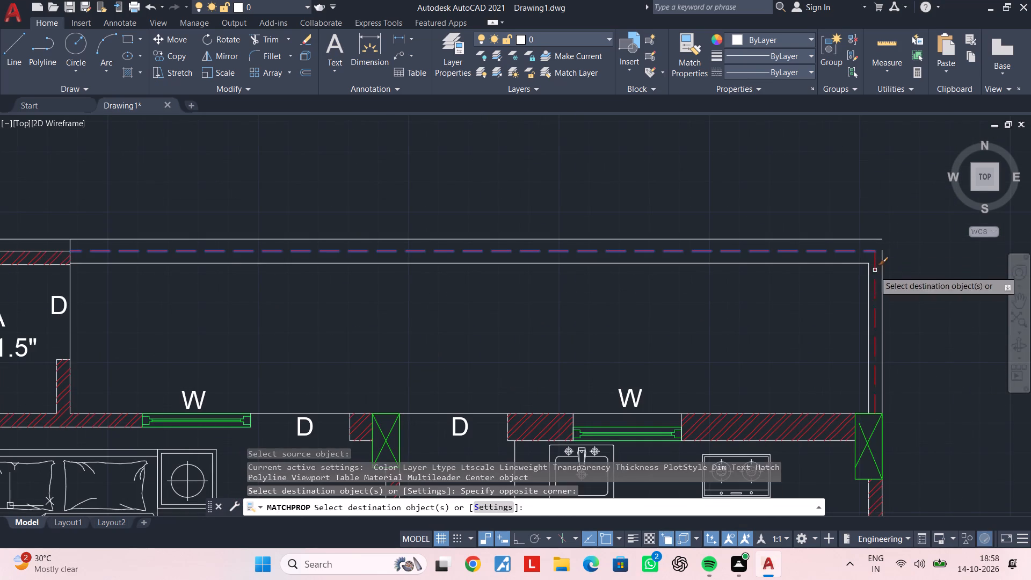
pyautogui.press('Escape')
pyautogui.moveTo(693, 345); pyautogui.dragTo(771, 322, button='middle')
pyautogui.press('Escape')
pyautogui.scroll(-1, 521, 322)
pyautogui.moveTo(528, 321); pyautogui.dragTo(541, 314, button='middle')
pyautogui.press('Escape')
pyautogui.press('Escape')
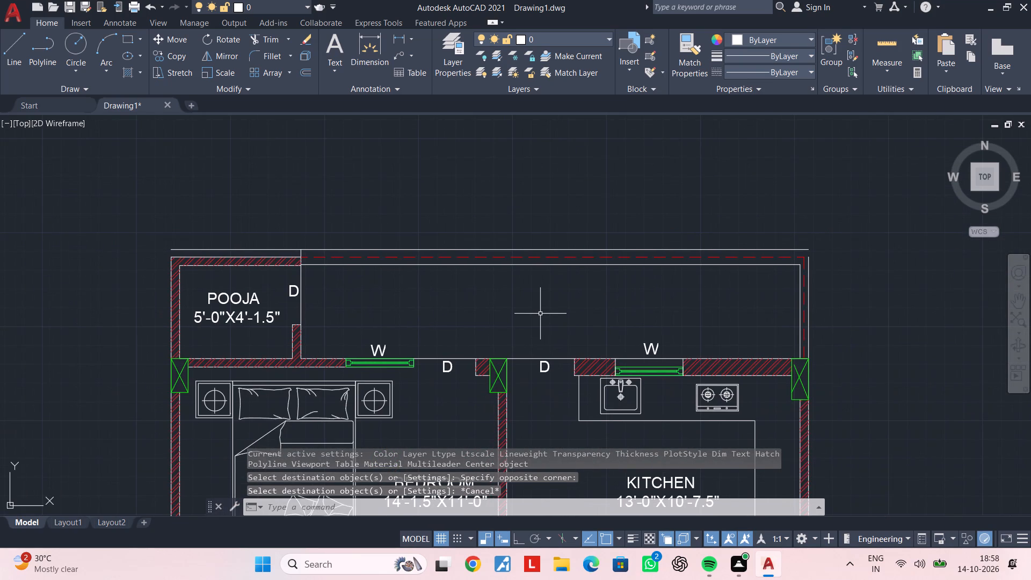
pyautogui.press('Escape')
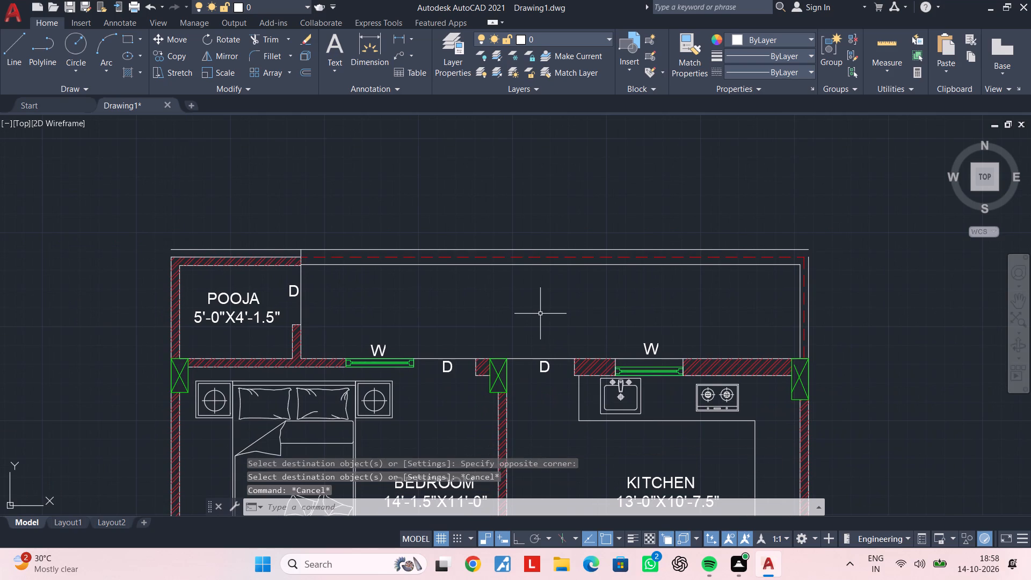
pyautogui.press('Escape')
pyautogui.press('Escape')
# Draw a short line from the back area's dashed outer line inward, continuing about 17 ft across to its kitchen-side end.
pyautogui.write('L')
pyautogui.press('space')
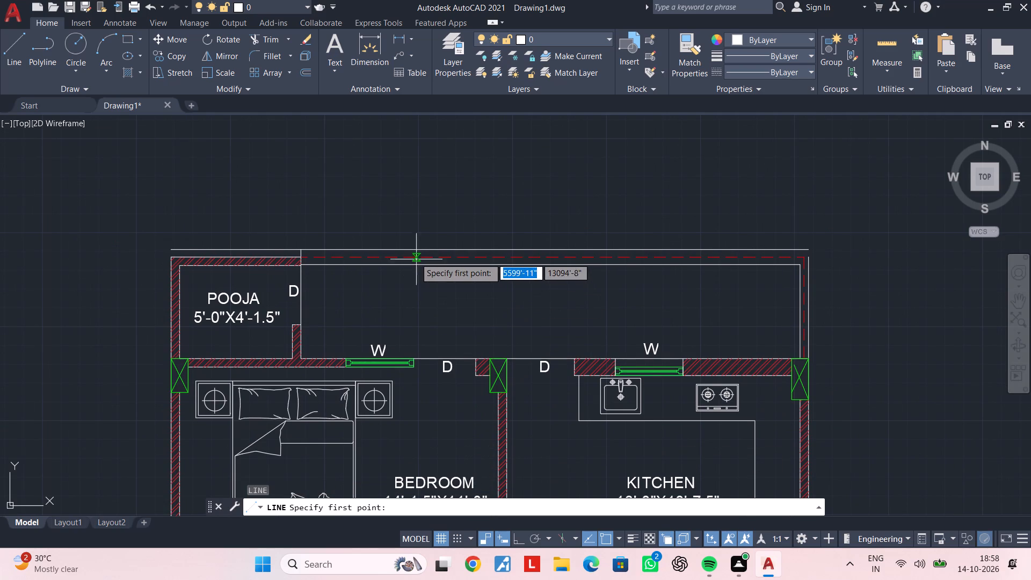
pyautogui.click(411, 255)
pyautogui.click(410, 295)
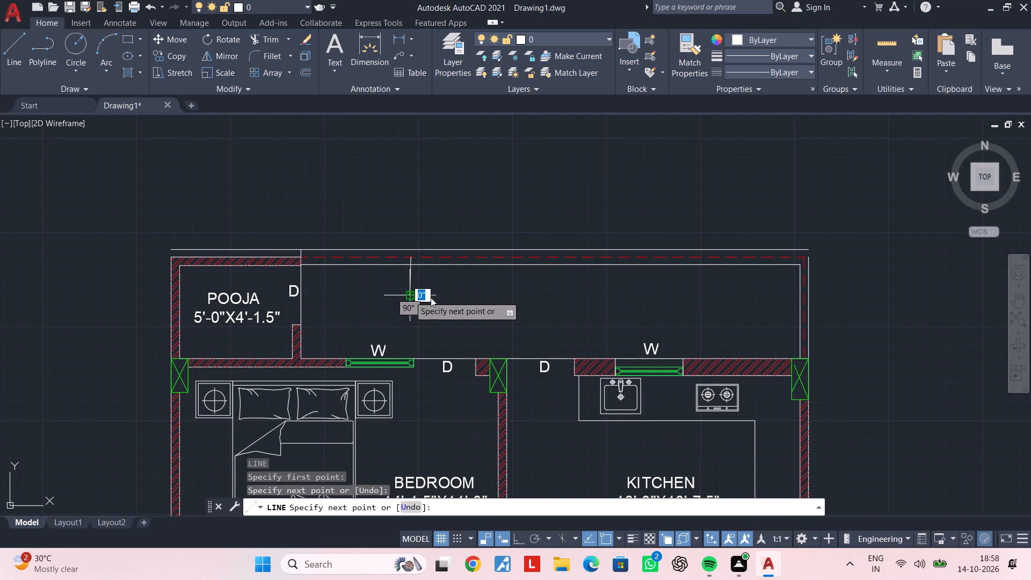
pyautogui.scroll(2, 803, 293)
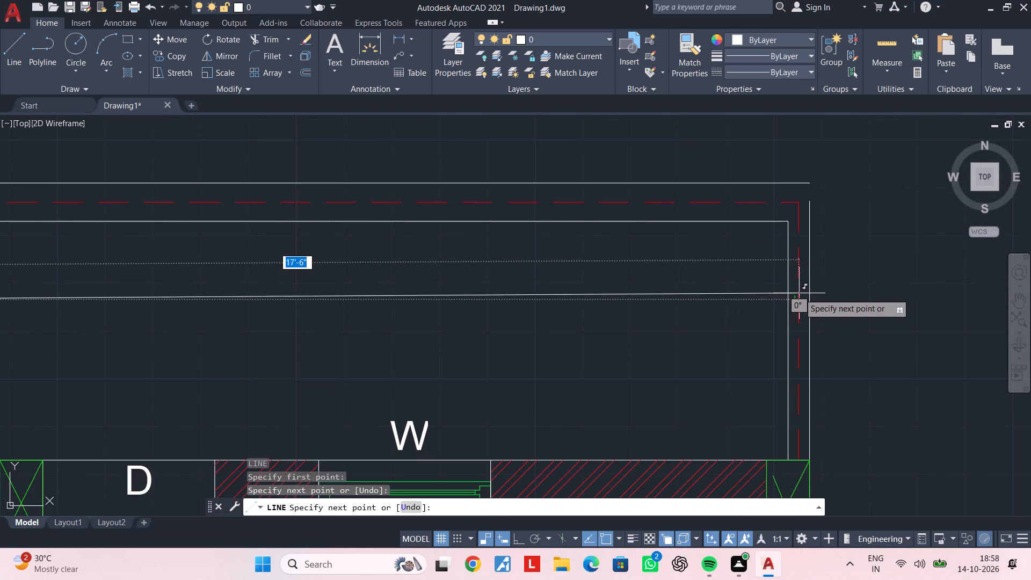
pyautogui.click(792, 294)
pyautogui.press('Escape')
pyautogui.scroll(-1, 533, 285)
pyautogui.moveTo(546, 284); pyautogui.dragTo(798, 279, button='middle')
pyautogui.press('Escape')
pyautogui.press('Escape')
# Match the new long line inside the back area to the red dashed outer line.
pyautogui.press('m')
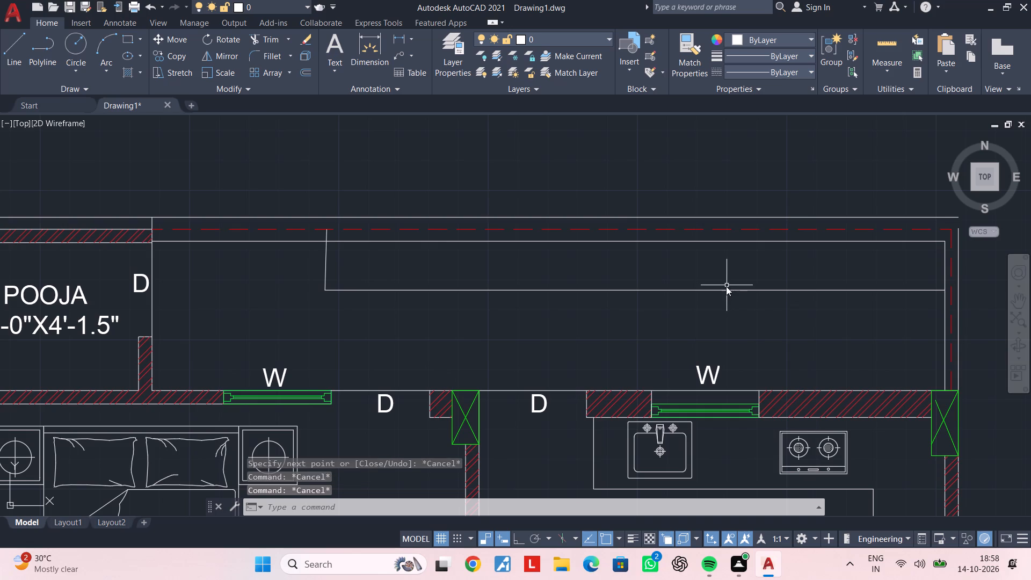
pyautogui.press('a')
pyautogui.press('space')
pyautogui.click(711, 229)
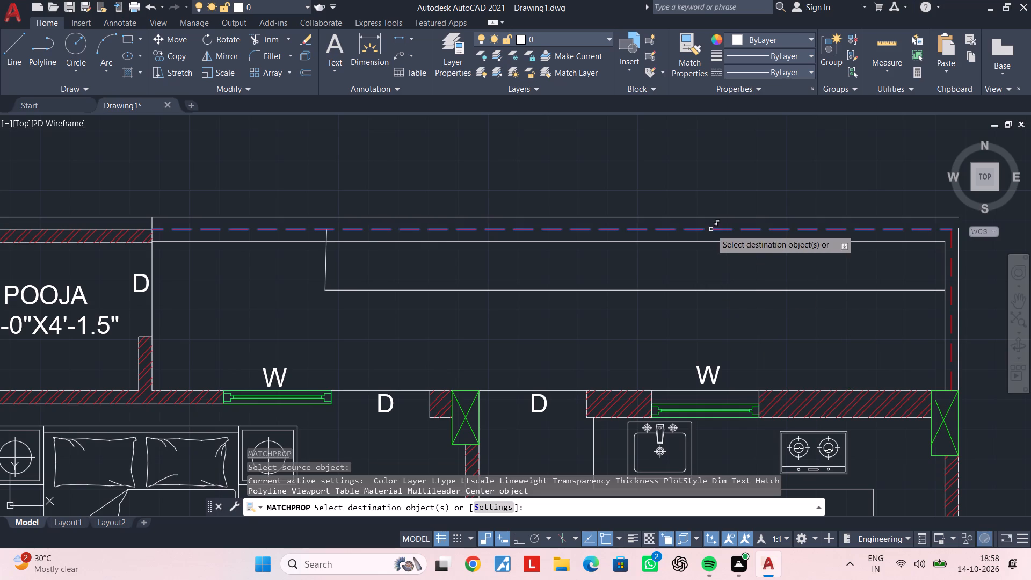
pyautogui.click(706, 291)
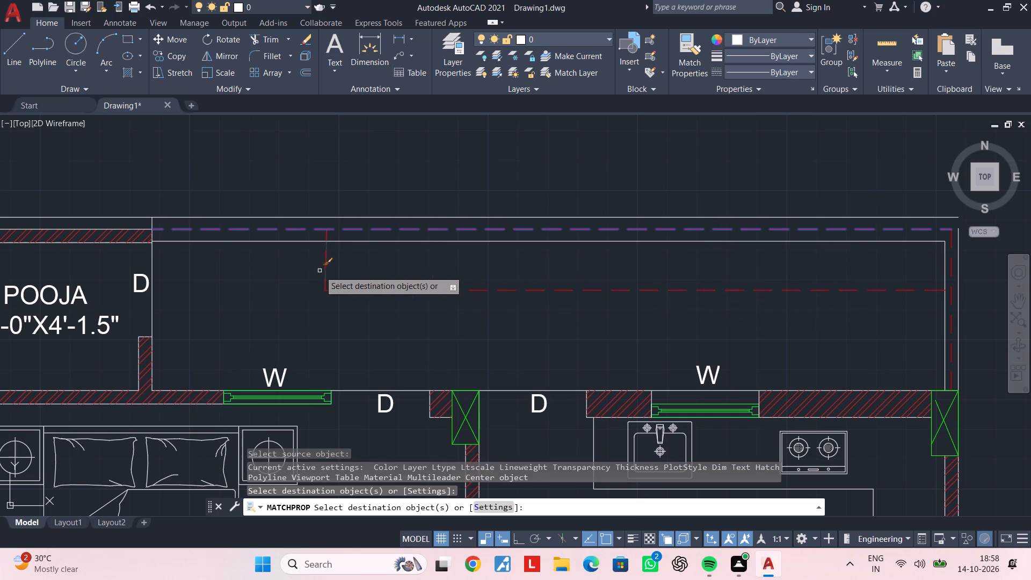
pyautogui.press('Escape')
# Delete the short slanted white line joining the outer dashed line to the new inner dashed line.
pyautogui.scroll(2, 334, 264)
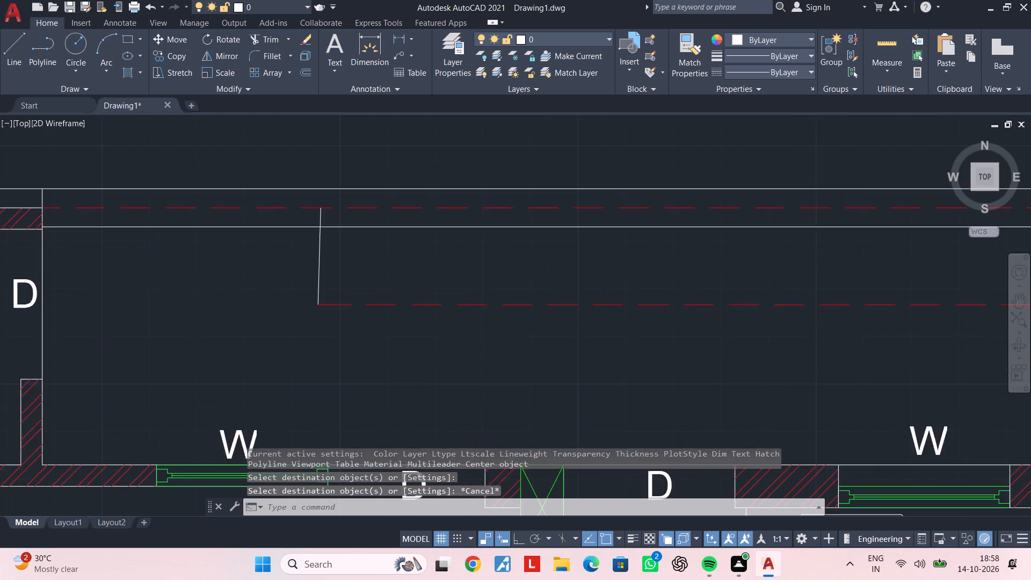
pyautogui.click(334, 264)
pyautogui.click(323, 264)
pyautogui.click(299, 267)
pyautogui.click(379, 264)
pyautogui.click(352, 265)
pyautogui.click(266, 277)
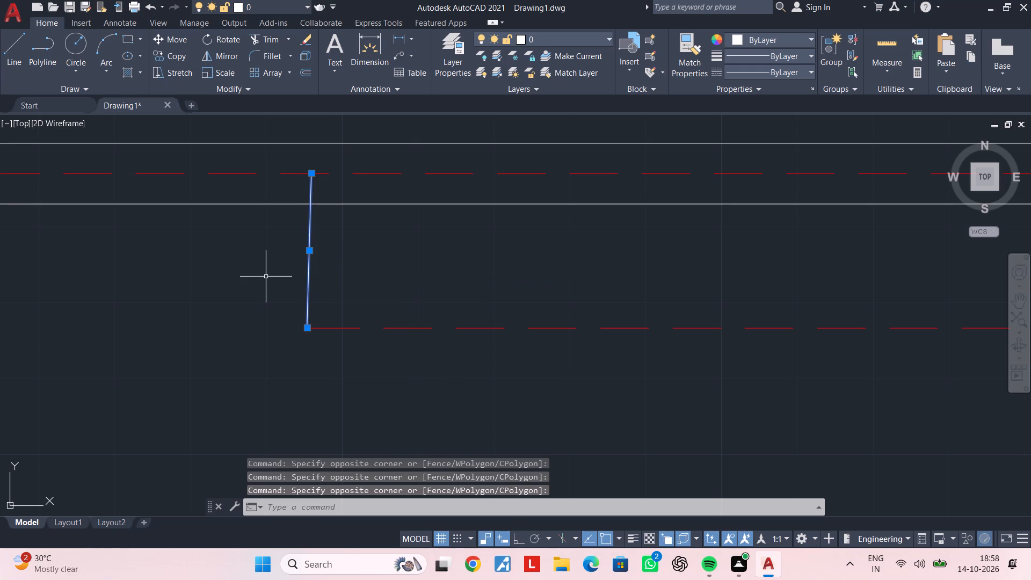
pyautogui.press('Delete')
pyautogui.scroll(-3, 320, 288)
pyautogui.moveTo(430, 314); pyautogui.dragTo(413, 342, button='middle')
pyautogui.moveTo(393, 348); pyautogui.dragTo(518, 349, button='middle')
pyautogui.press('Escape')
pyautogui.press('Escape')
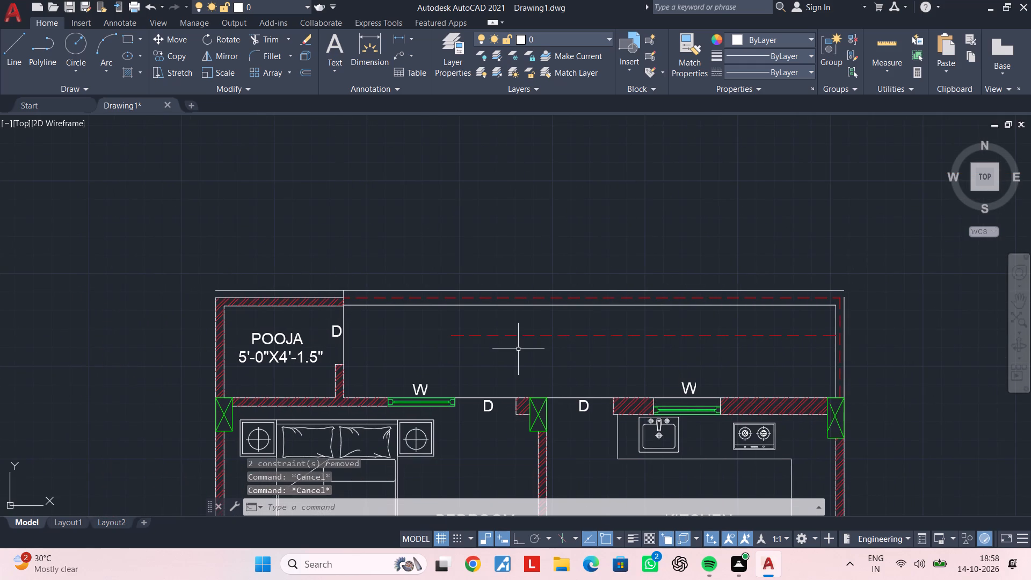
# With Ortho on, draw a line about 2 ft long from the inner dashed line's free end perpendicular to the back area's outermost line.
pyautogui.press('l')
pyautogui.press('space')
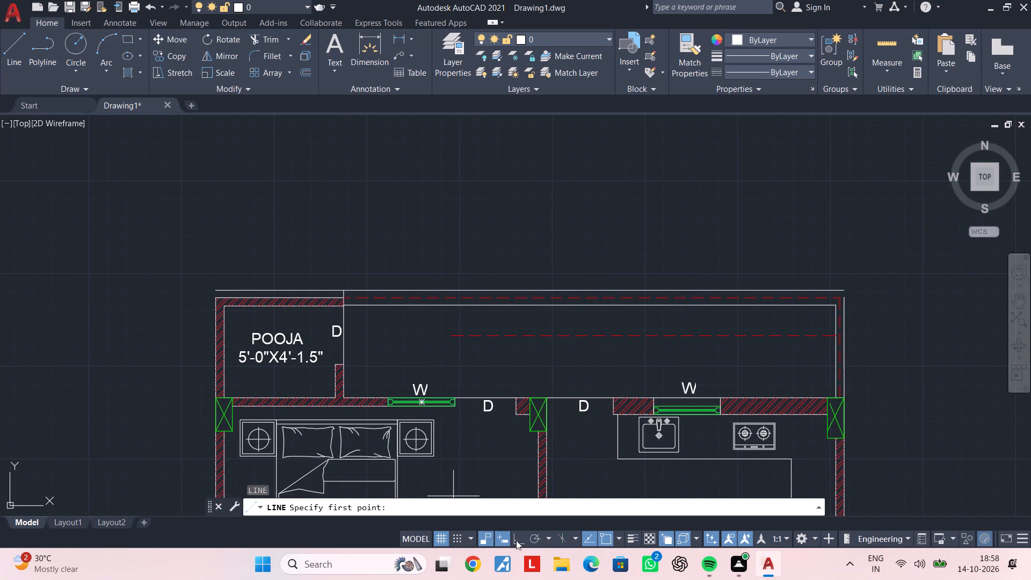
pyautogui.click(516, 540)
pyautogui.click(454, 331)
pyautogui.scroll(3, 454, 280)
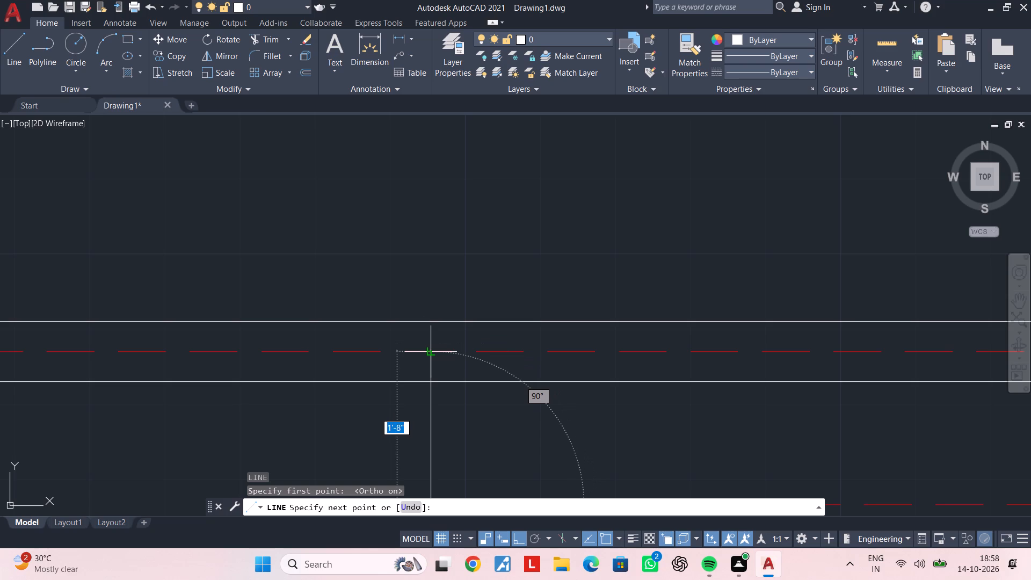
pyautogui.scroll(-2, 431, 335)
pyautogui.moveTo(435, 332); pyautogui.dragTo(528, 286, button='middle')
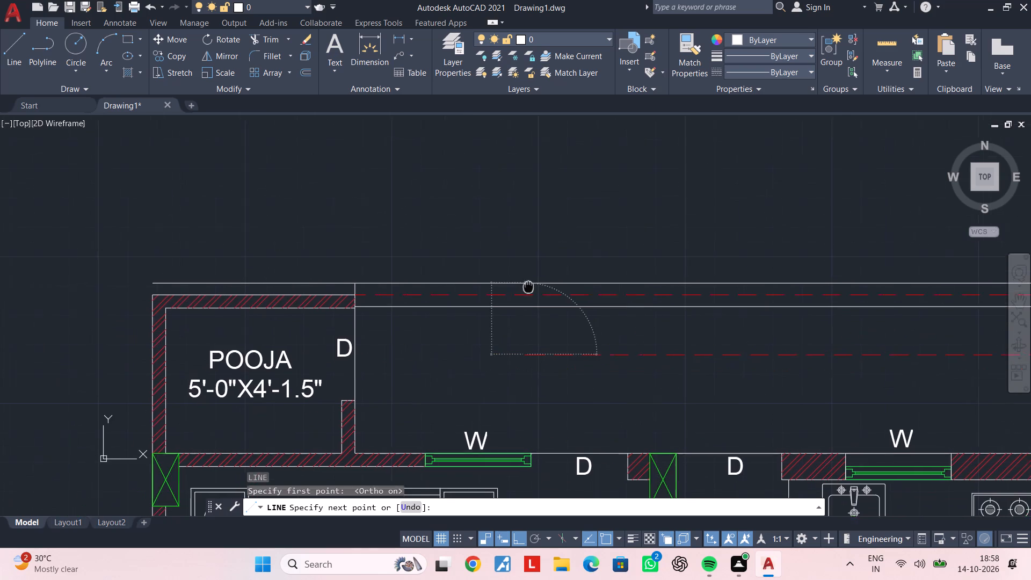
pyautogui.moveTo(528, 286); pyautogui.dragTo(534, 284, button='middle')
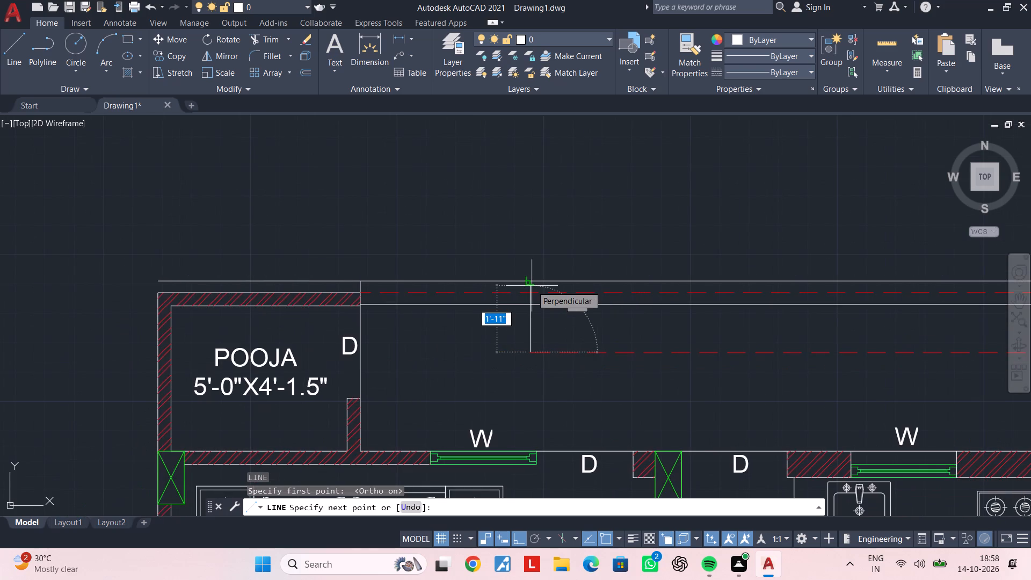
pyautogui.scroll(2, 532, 286)
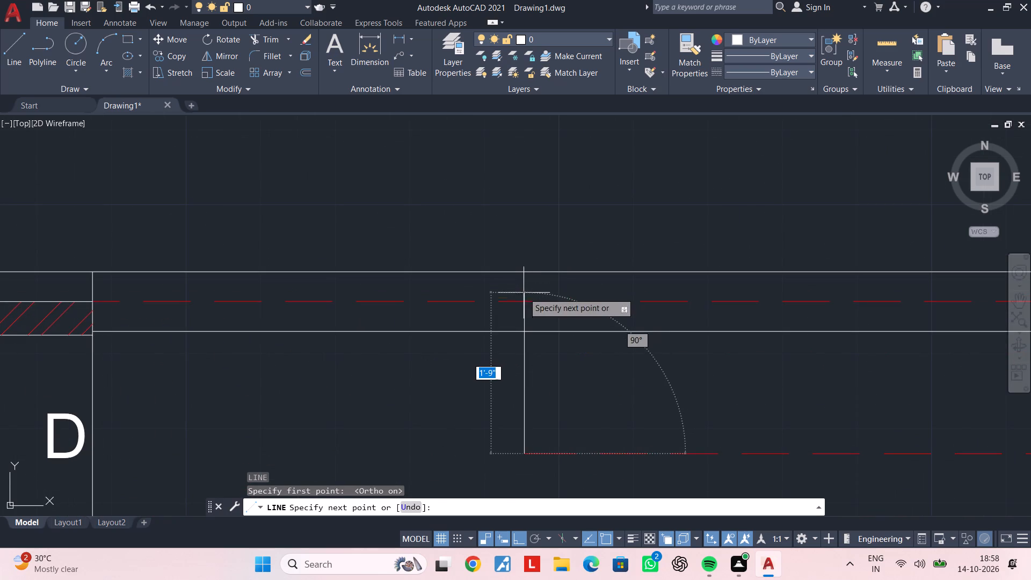
pyautogui.click(527, 274)
pyautogui.press('Escape')
pyautogui.press('Escape')
pyautogui.scroll(-2, 585, 436)
pyautogui.moveTo(585, 432); pyautogui.dragTo(522, 386, button='middle')
pyautogui.press('Escape')
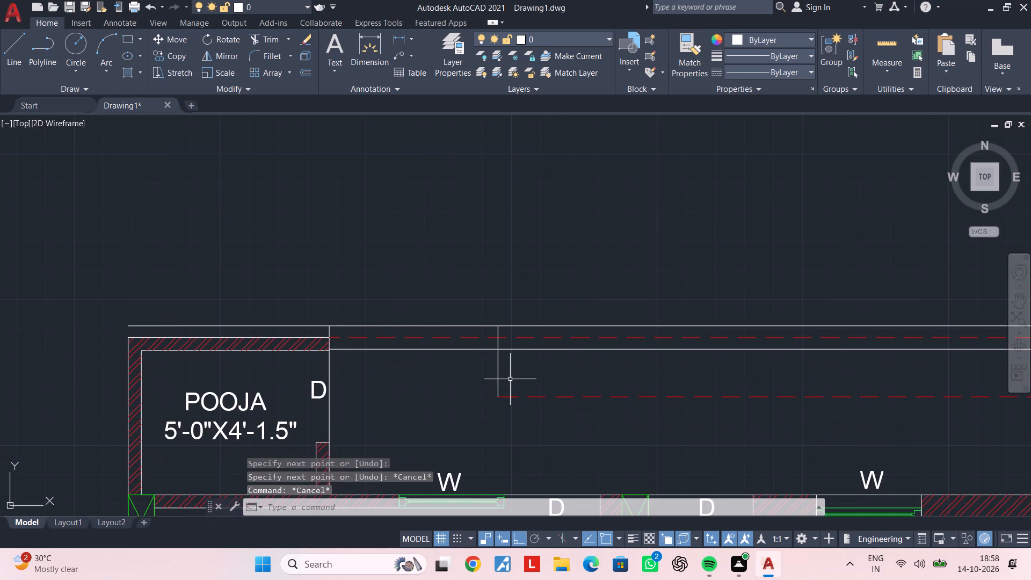
# Match the new short perpendicular line in the back area to the inner red dashed line.
pyautogui.write('MA')
pyautogui.press('space')
pyautogui.click(510, 395)
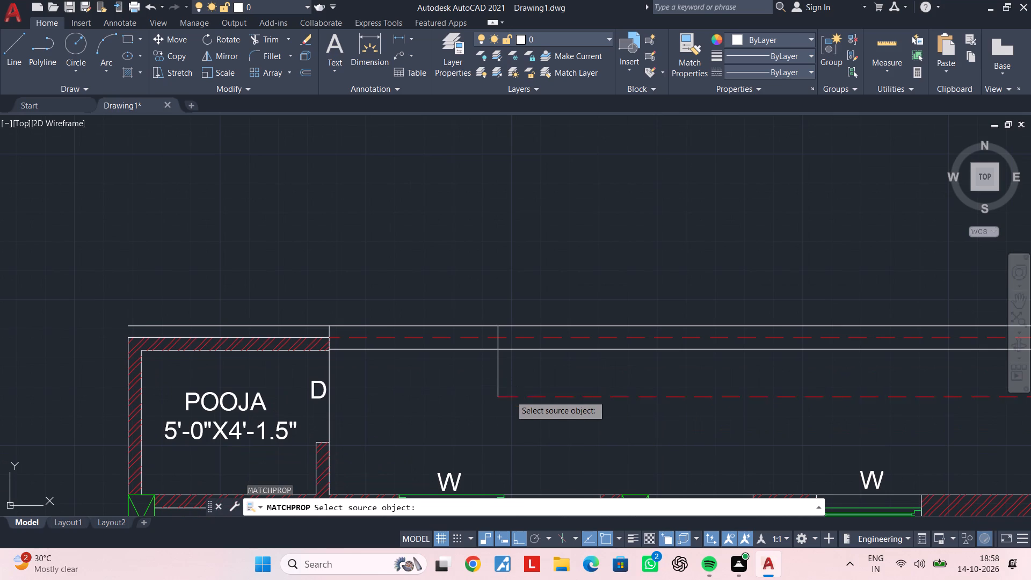
pyautogui.click(496, 375)
pyautogui.press('Escape')
pyautogui.scroll(-2, 496, 376)
pyautogui.moveTo(499, 377); pyautogui.dragTo(453, 359, button='middle')
pyautogui.press('Escape')
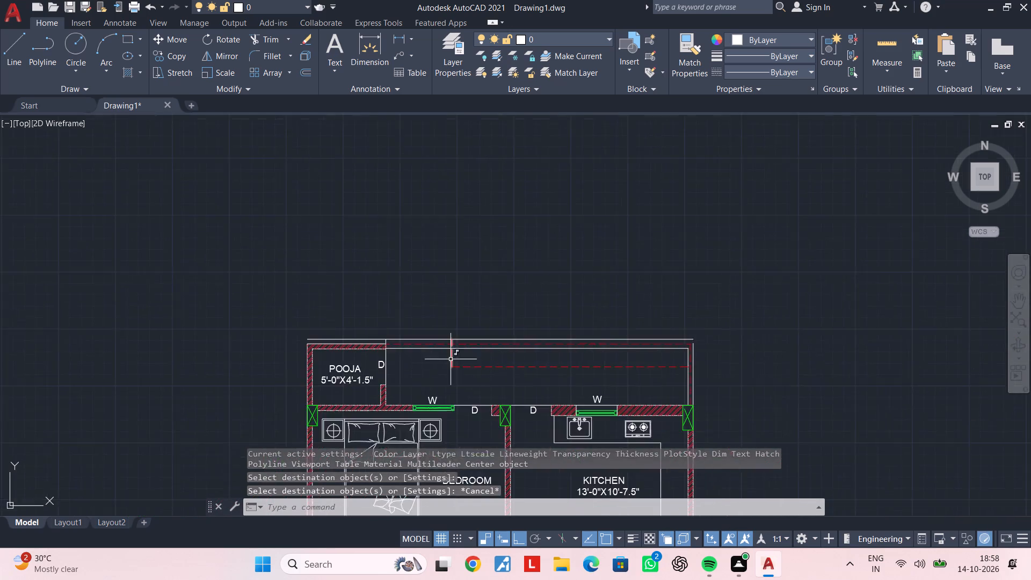
# Copy the dining/family lounge label about 17'-8" straight up into the back area behind the kitchen.
pyautogui.scroll(3, 453, 359)
pyautogui.scroll(-3, 505, 384)
pyautogui.moveTo(508, 376); pyautogui.dragTo(444, 274, button='middle')
pyautogui.moveTo(500, 360); pyautogui.dragTo(500, 264, button='middle')
pyautogui.scroll(-2, 489, 337)
pyautogui.moveTo(489, 337); pyautogui.dragTo(495, 249, button='middle')
pyautogui.scroll(2, 495, 271)
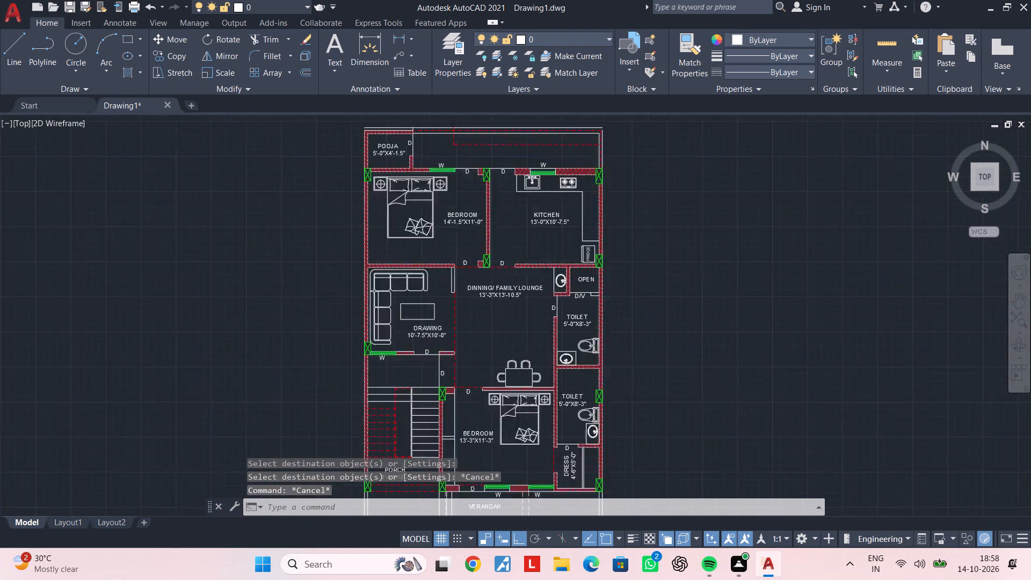
pyautogui.scroll(1, 495, 271)
pyautogui.click(502, 307)
pyautogui.press('c')
pyautogui.press('o')
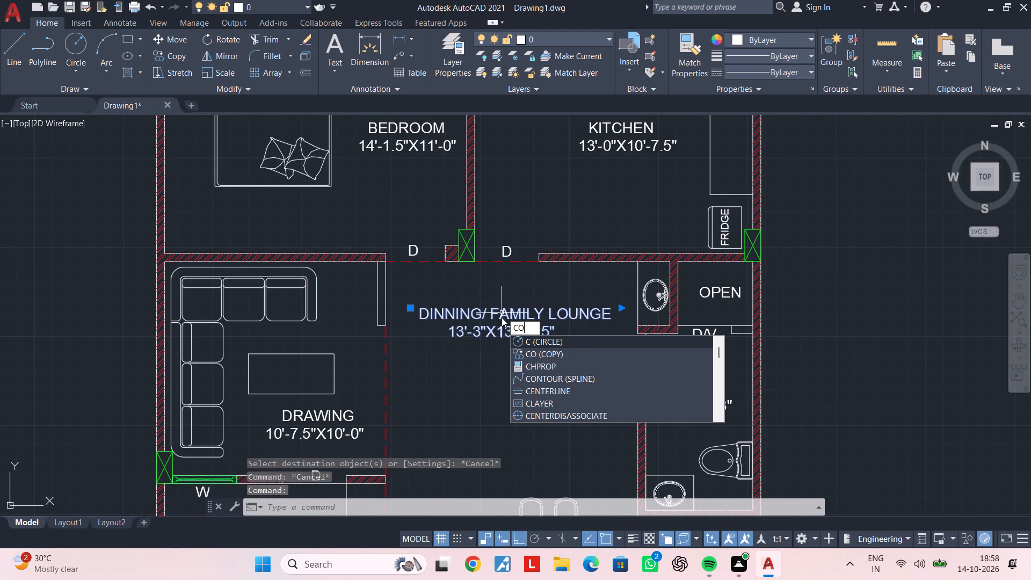
pyautogui.press('space')
pyautogui.click(502, 316)
pyautogui.scroll(-1, 501, 195)
pyautogui.moveTo(501, 195); pyautogui.dragTo(503, 368, button='middle')
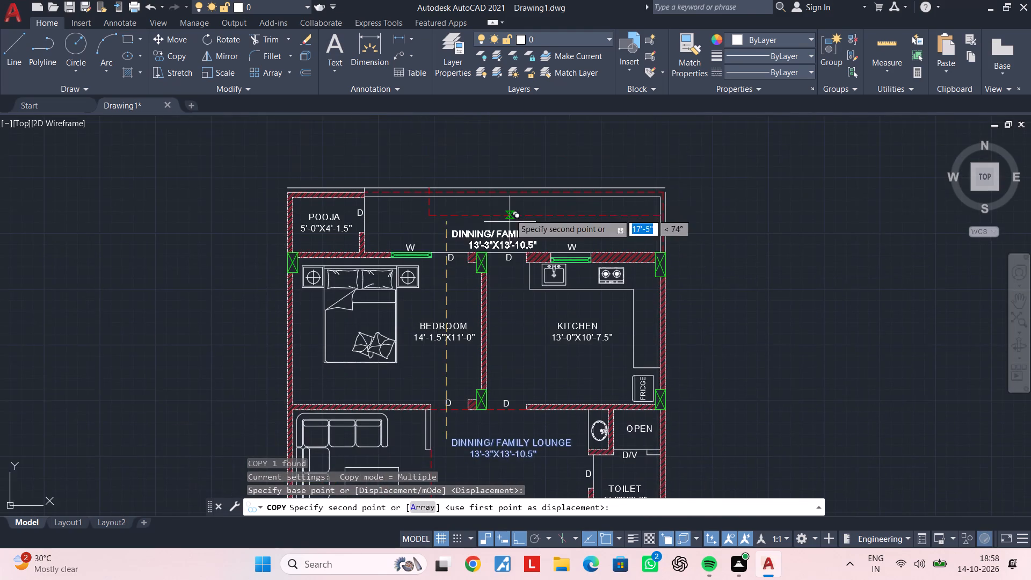
pyautogui.moveTo(510, 207); pyautogui.dragTo(512, 243, button='middle')
pyautogui.scroll(3, 512, 243)
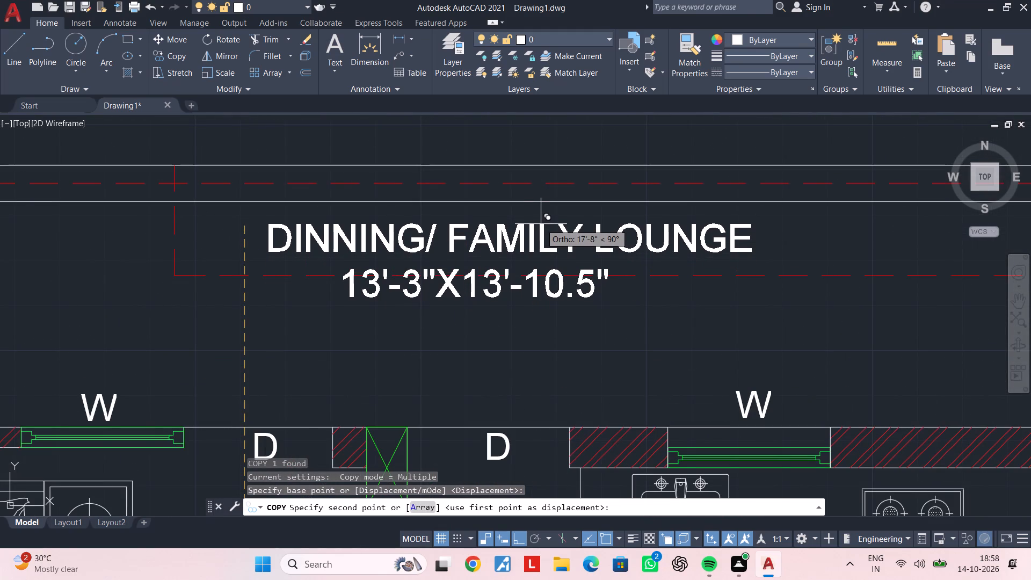
pyautogui.click(541, 224)
pyautogui.press('Escape')
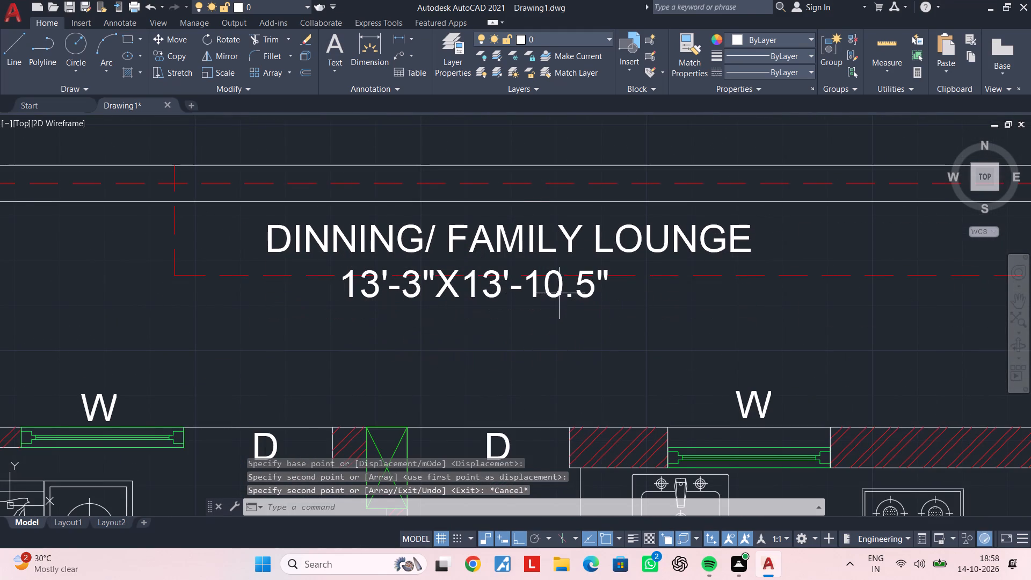
# Replace the copied label's name and dimensions with letter-spaced, indented text reading "O P E N T O S K Y".
pyautogui.doubleClick(556, 292)
pyautogui.moveTo(617, 286); pyautogui.dragTo(337, 278)
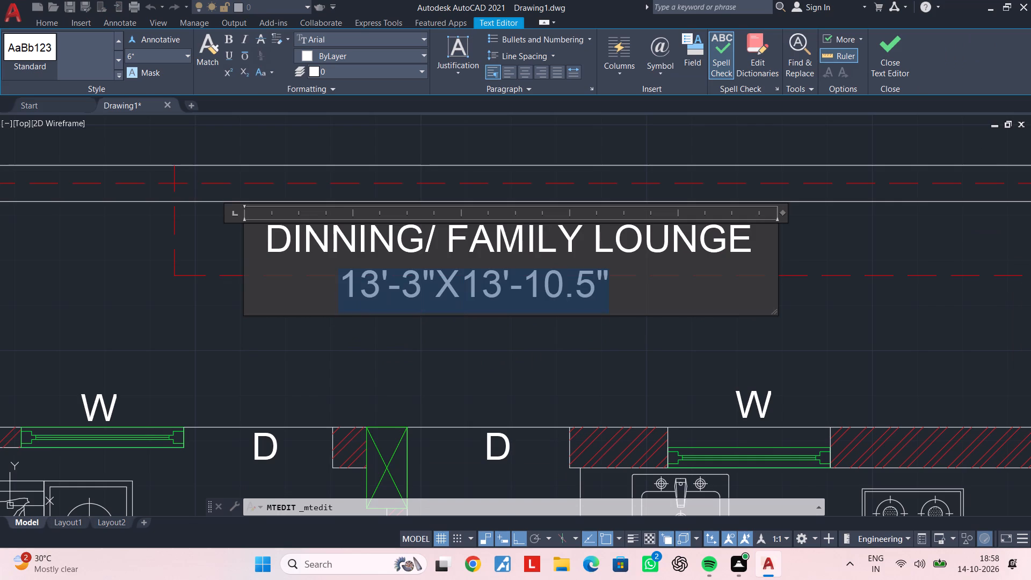
pyautogui.press('BackSpace')
pyautogui.press('BackSpace')
pyautogui.press('BackSpace')
pyautogui.press('BackSpace')
pyautogui.press('BackSpace')
pyautogui.press('BackSpace')
pyautogui.press('BackSpace')
pyautogui.press('BackSpace')
pyautogui.press('BackSpace')
pyautogui.press('BackSpace')
pyautogui.press('BackSpace')
pyautogui.press('BackSpace')
pyautogui.press('BackSpace')
pyautogui.press('BackSpace')
pyautogui.press('BackSpace')
pyautogui.press('BackSpace')
pyautogui.press('BackSpace')
pyautogui.press('BackSpace')
pyautogui.press('BackSpace')
pyautogui.press('BackSpace')
pyautogui.press('BackSpace')
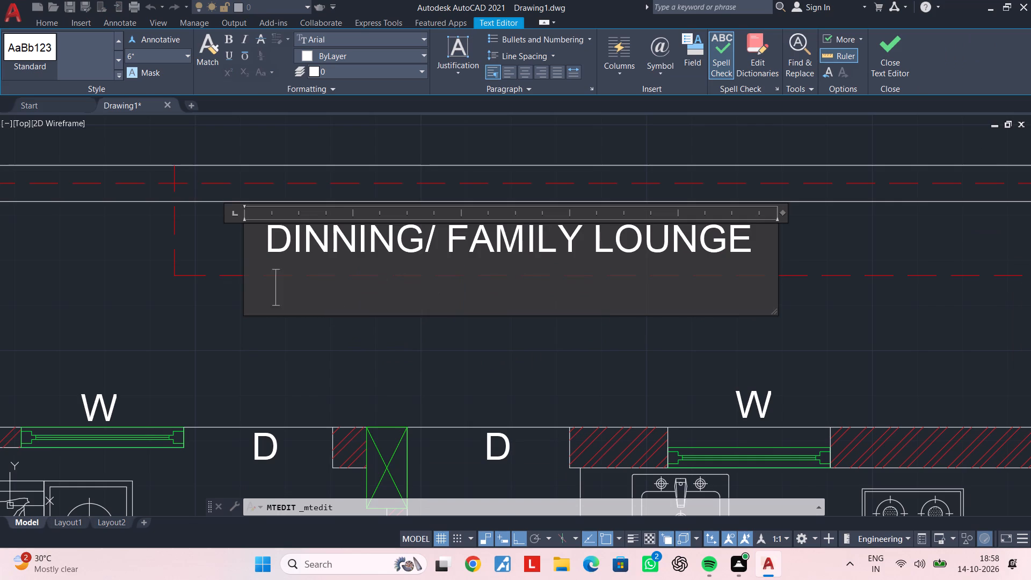
pyautogui.press('space')
pyautogui.press('space')
pyautogui.press('space')
pyautogui.press('space')
pyautogui.press('space')
pyautogui.press('space')
pyautogui.press('space')
pyautogui.press('space')
pyautogui.press('space')
pyautogui.press('space')
pyautogui.press('space')
pyautogui.press('space')
pyautogui.press('space')
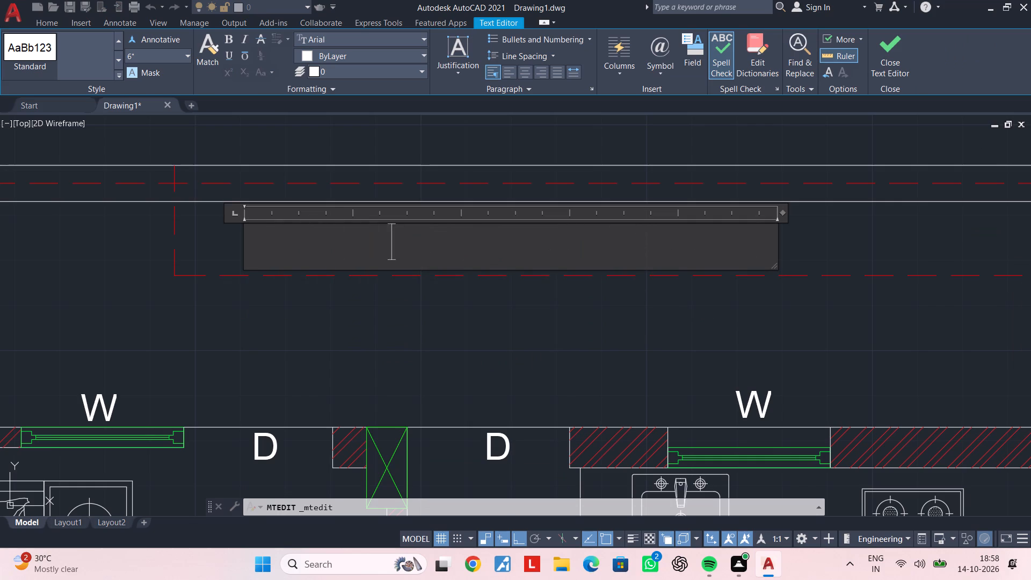
pyautogui.write('OPEN')
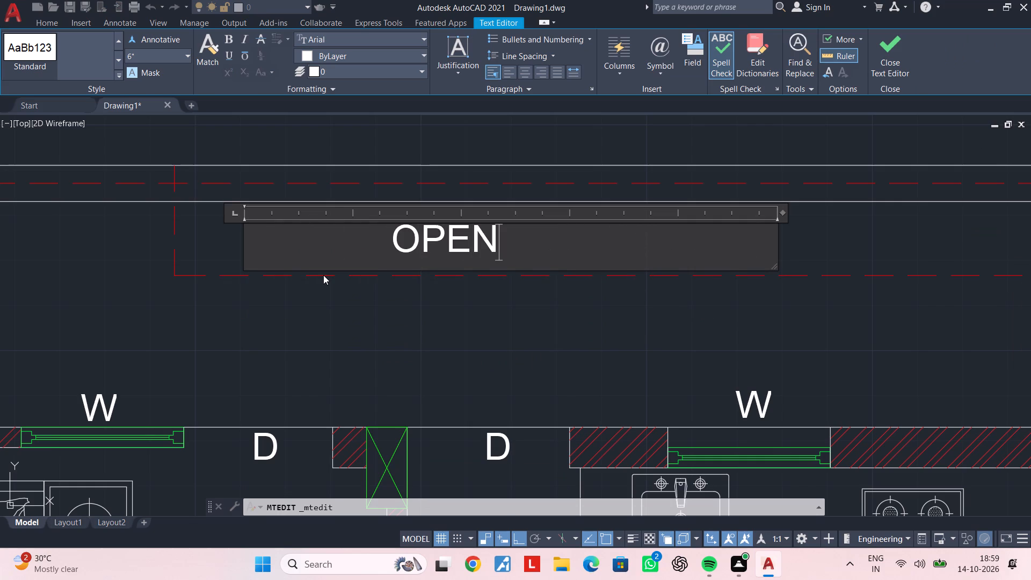
pyautogui.press('space')
pyautogui.press('BackSpace')
pyautogui.press('BackSpace')
pyautogui.press('BackSpace')
pyautogui.press('BackSpace')
pyautogui.press('space')
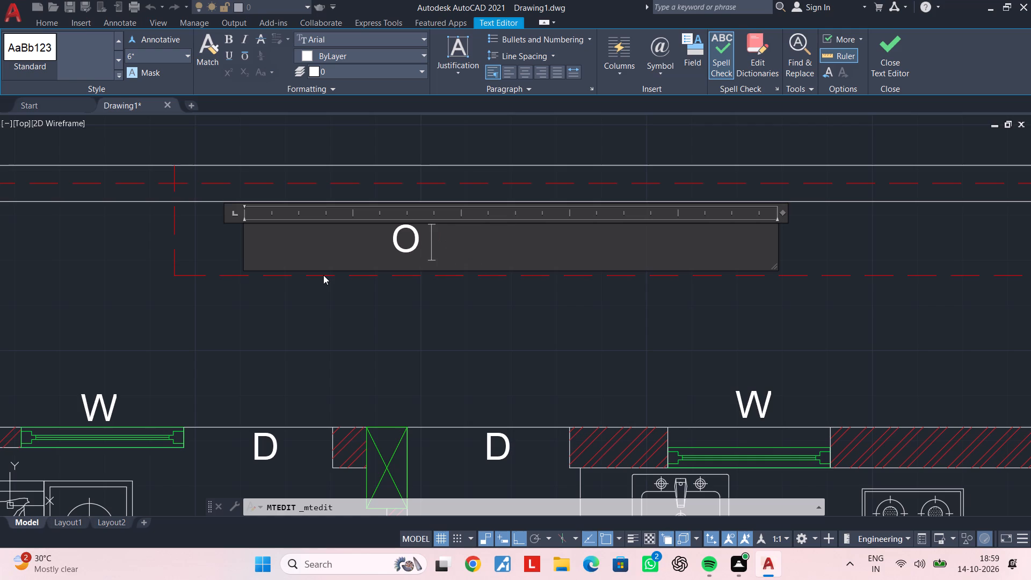
pyautogui.write('P E')
pyautogui.press('space')
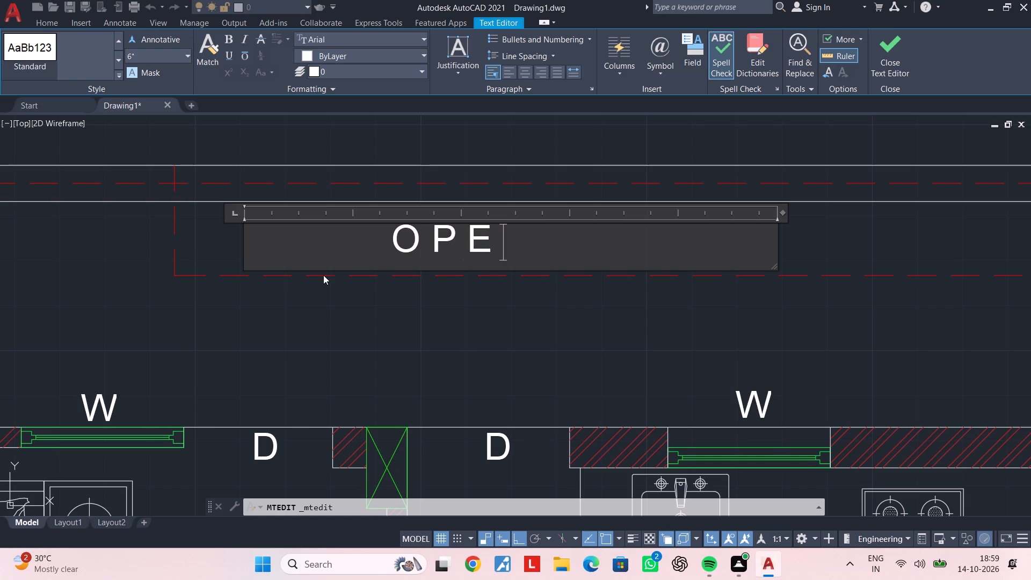
pyautogui.write('N')
pyautogui.press('space')
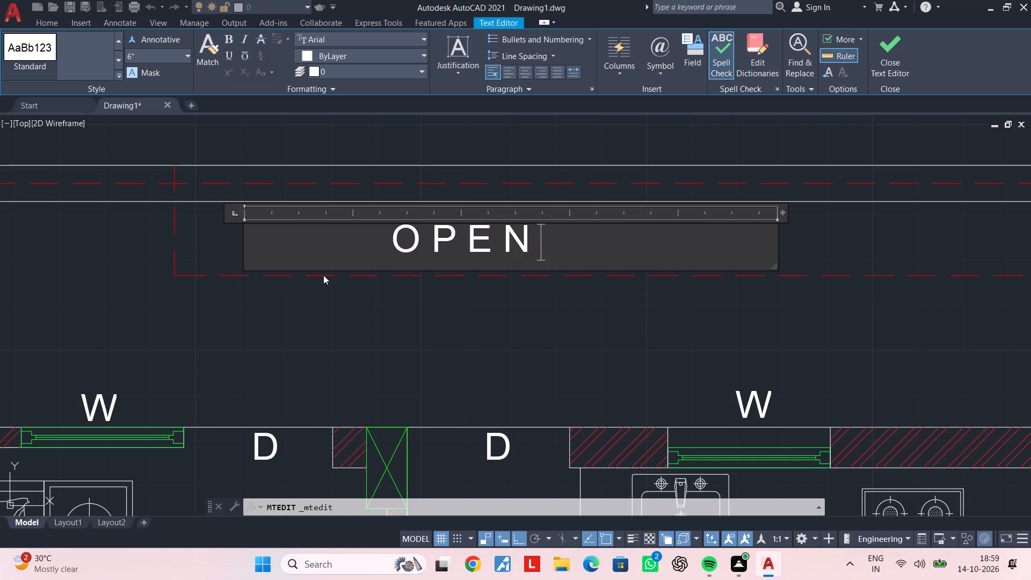
pyautogui.press('space')
pyautogui.write('T')
pyautogui.press('space')
pyautogui.write('O')
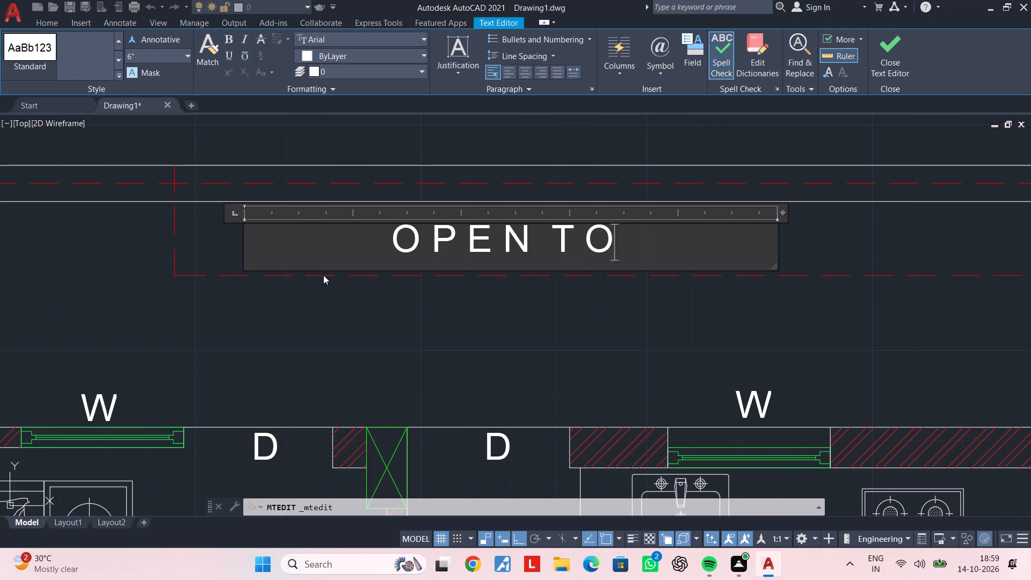
pyautogui.press('space')
pyautogui.press('space')
pyautogui.press('s')
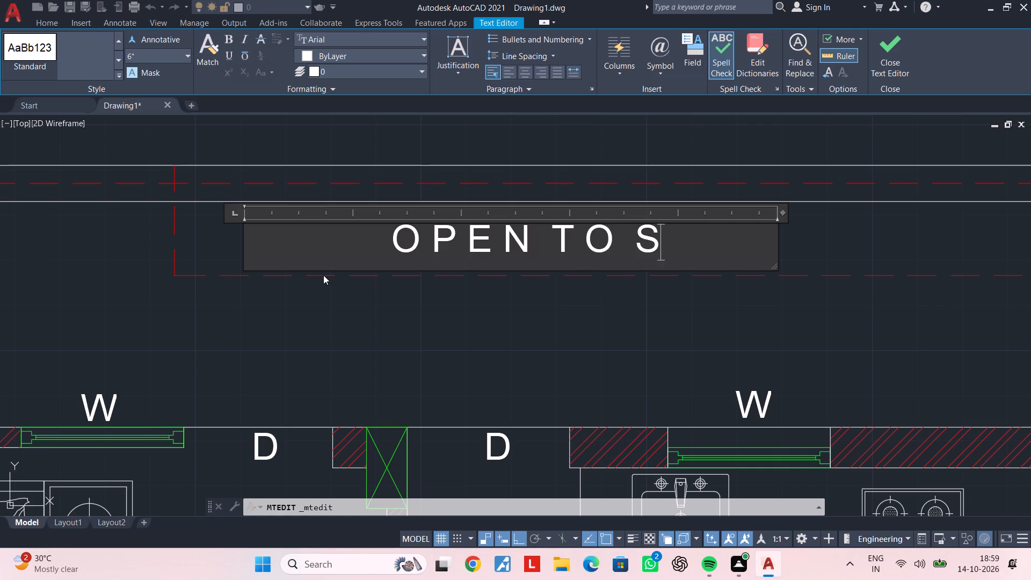
pyautogui.press('space')
pyautogui.write('K Y')
pyautogui.click(572, 335)
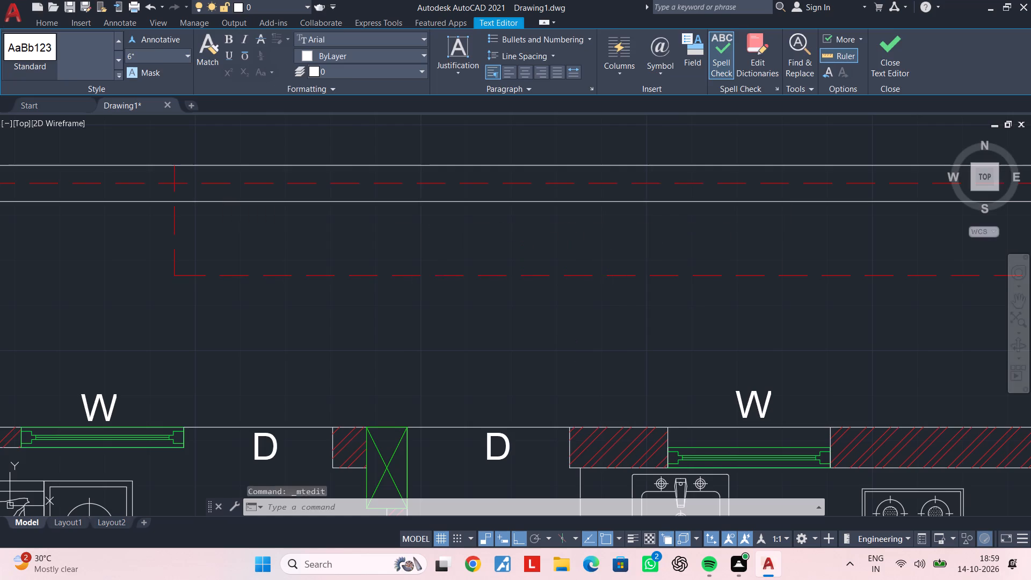
pyautogui.press('Escape')
# Review the labelled floor plan from the back area down to the road side.
pyautogui.scroll(-3, 573, 335)
pyautogui.moveTo(602, 321); pyautogui.dragTo(582, 247, button='middle')
pyautogui.press('Escape')
pyautogui.moveTo(602, 259); pyautogui.dragTo(591, 197, button='middle')
pyautogui.press('Escape')
pyautogui.moveTo(609, 278); pyautogui.dragTo(601, 238, button='middle')
pyautogui.press('Escape')
pyautogui.press('Escape')
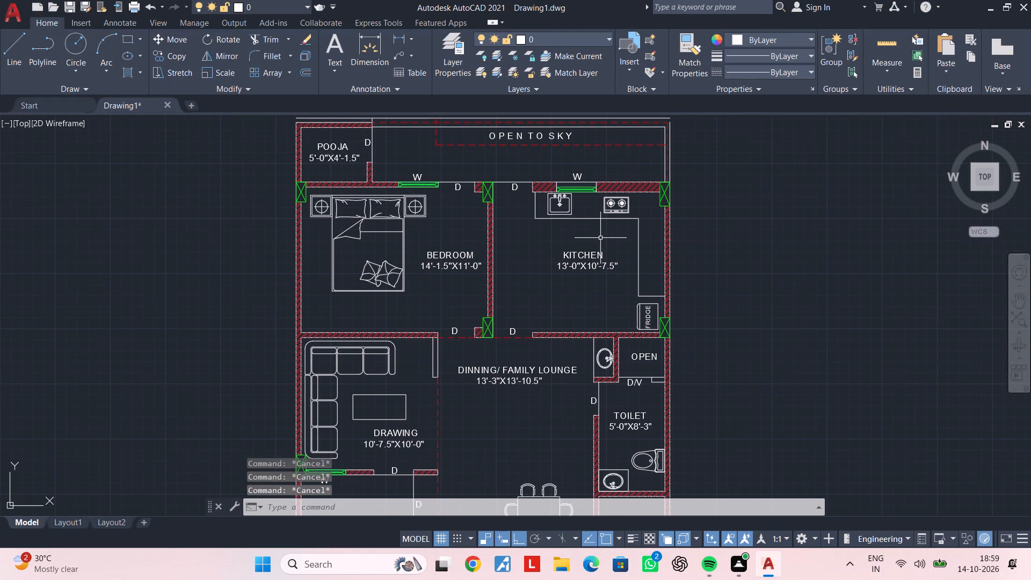
pyautogui.press('Escape')
pyautogui.press('Escape')
pyautogui.press('Escape')
pyautogui.scroll(-2, 688, 271)
pyautogui.moveTo(658, 338); pyautogui.dragTo(572, 219, button='middle')
pyautogui.moveTo(558, 246); pyautogui.dragTo(551, 230, button='middle')
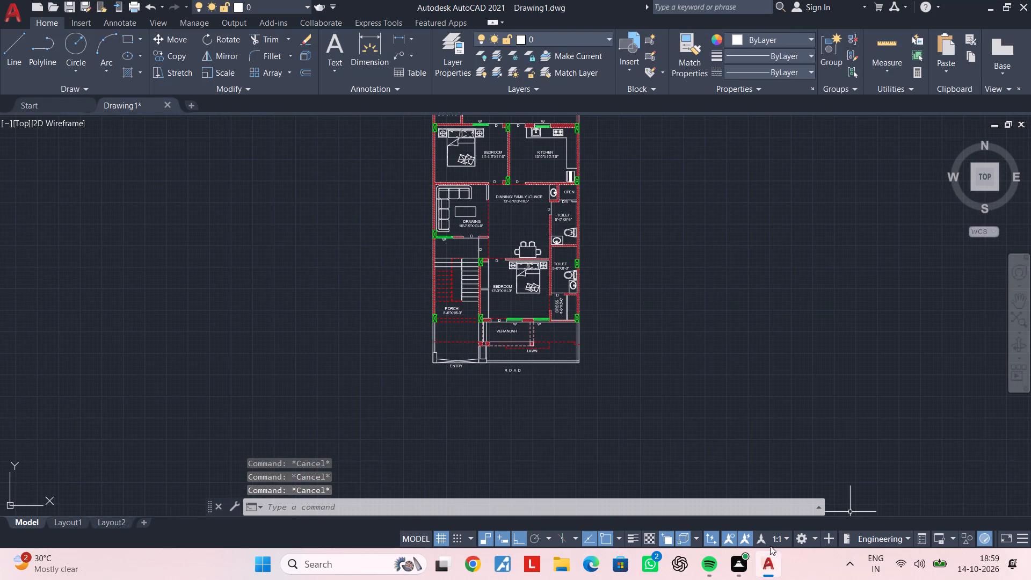
pyautogui.press('Escape')
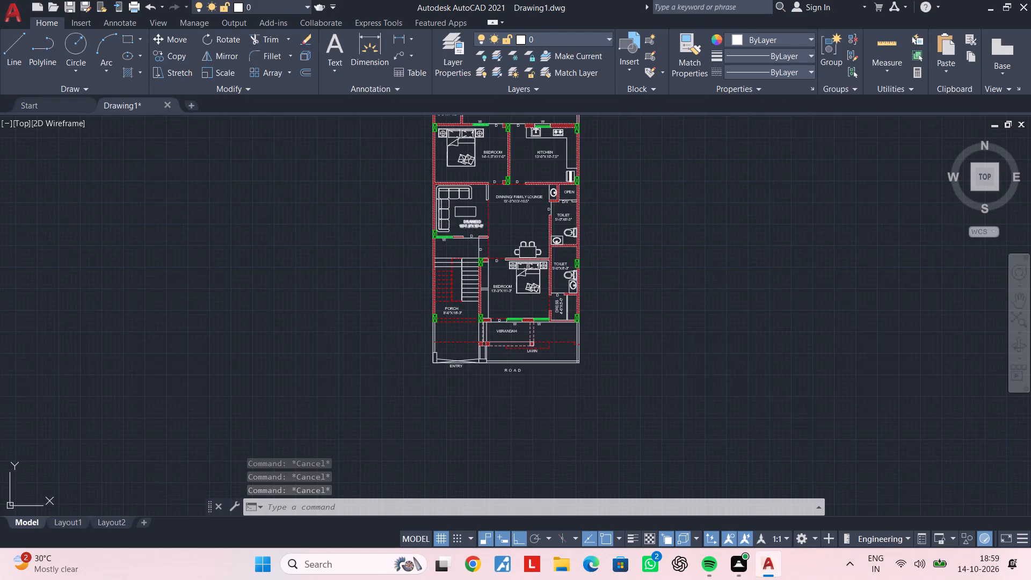
# Start a hatch for the toilet beside the dining/family lounge and browse the hatch patterns for its floor.
pyautogui.moveTo(460, 224); pyautogui.dragTo(426, 289, button='middle')
pyautogui.scroll(1, 485, 265)
pyautogui.moveTo(484, 267); pyautogui.dragTo(451, 327, button='middle')
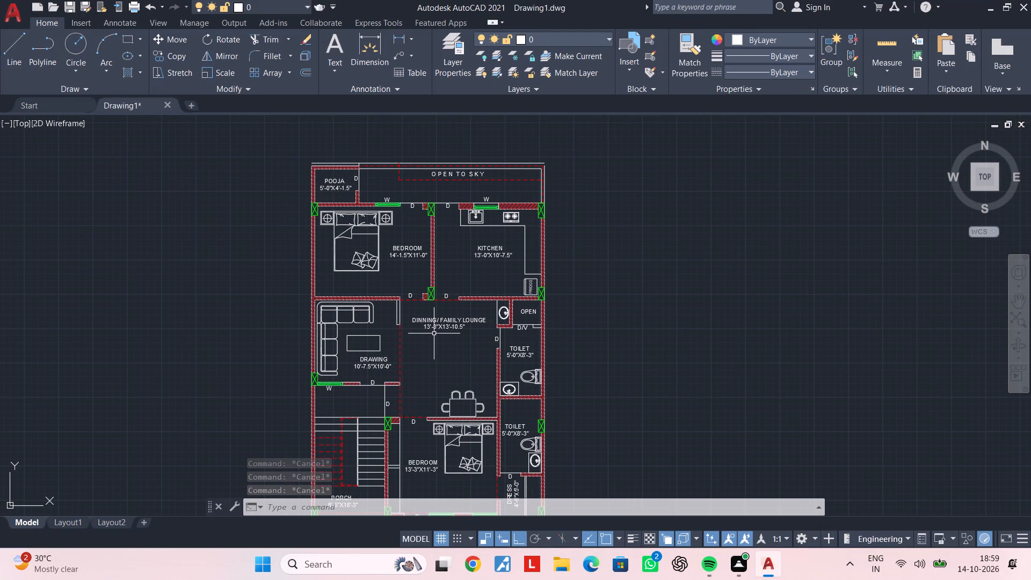
pyautogui.scroll(1, 556, 368)
pyautogui.scroll(2, 476, 356)
pyautogui.moveTo(512, 335); pyautogui.dragTo(511, 332, button='middle')
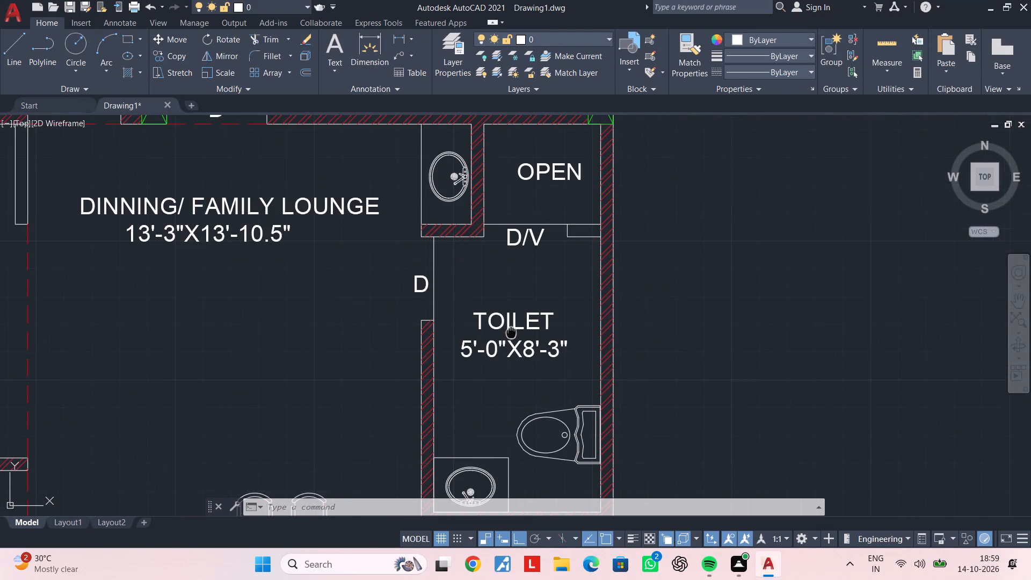
pyautogui.moveTo(511, 332); pyautogui.dragTo(501, 305, button='middle')
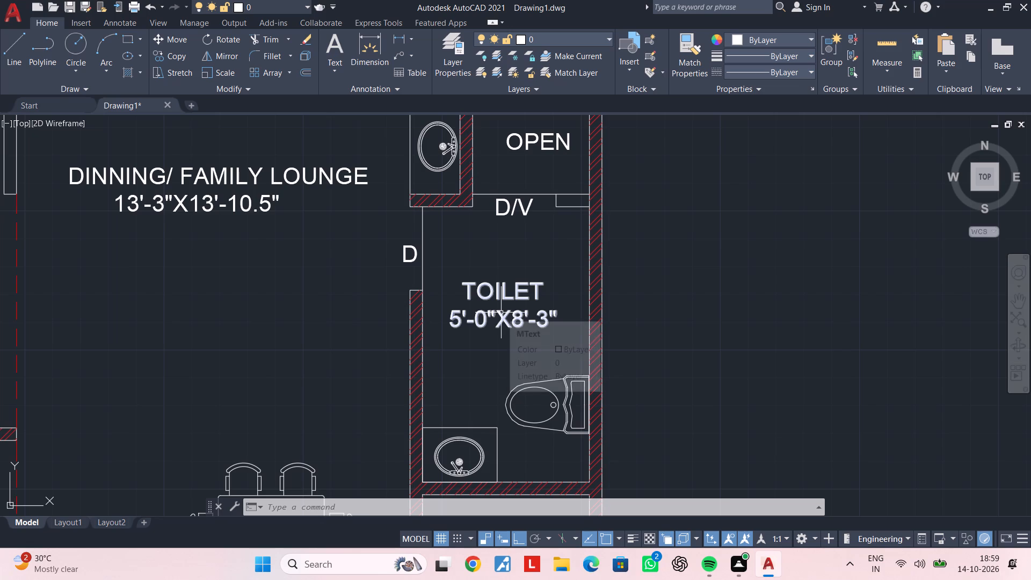
pyautogui.write('H')
pyautogui.press('space')
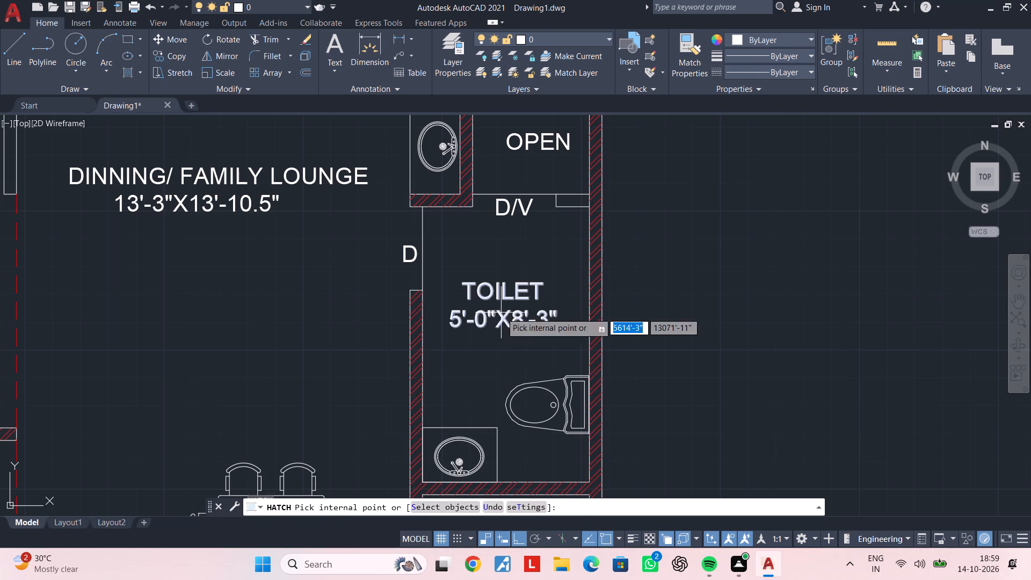
pyautogui.scroll(-2, 246, 59)
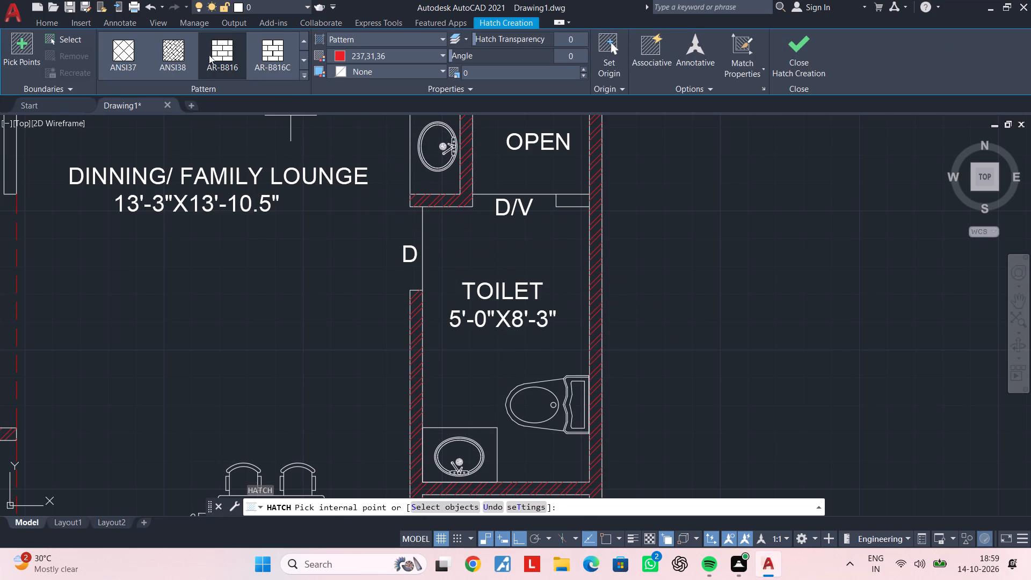
pyautogui.scroll(-1, 202, 49)
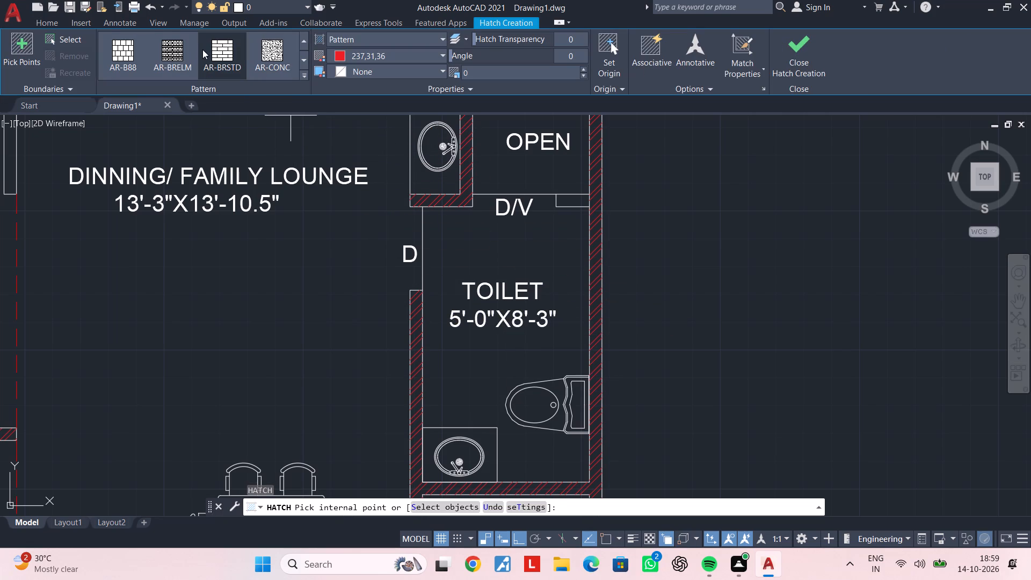
pyautogui.scroll(-2, 202, 49)
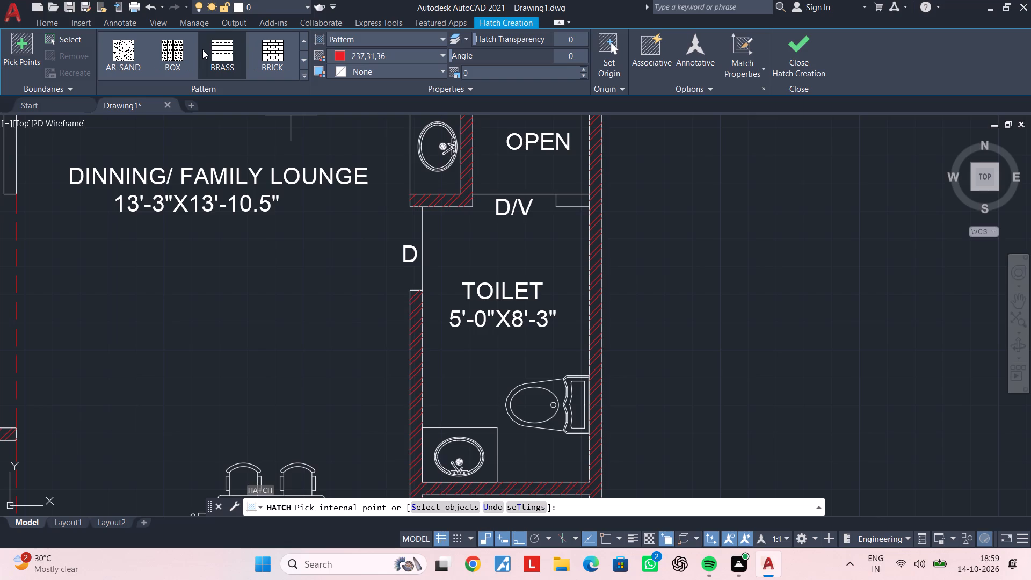
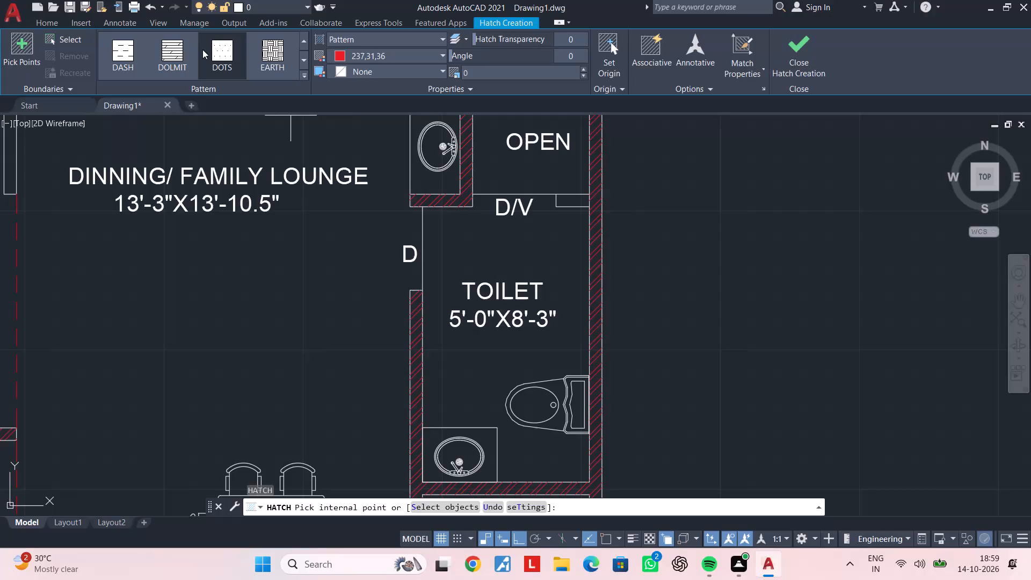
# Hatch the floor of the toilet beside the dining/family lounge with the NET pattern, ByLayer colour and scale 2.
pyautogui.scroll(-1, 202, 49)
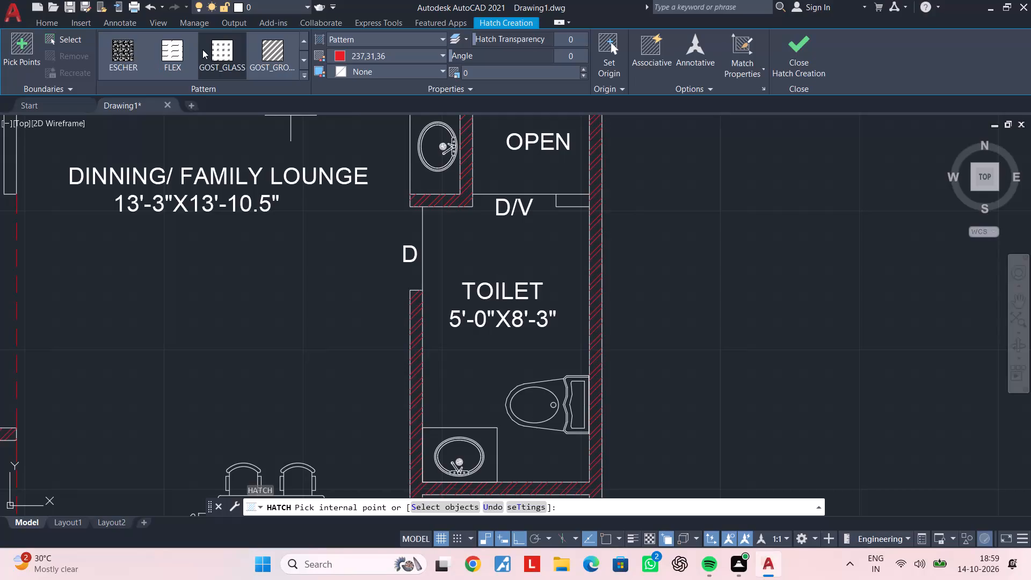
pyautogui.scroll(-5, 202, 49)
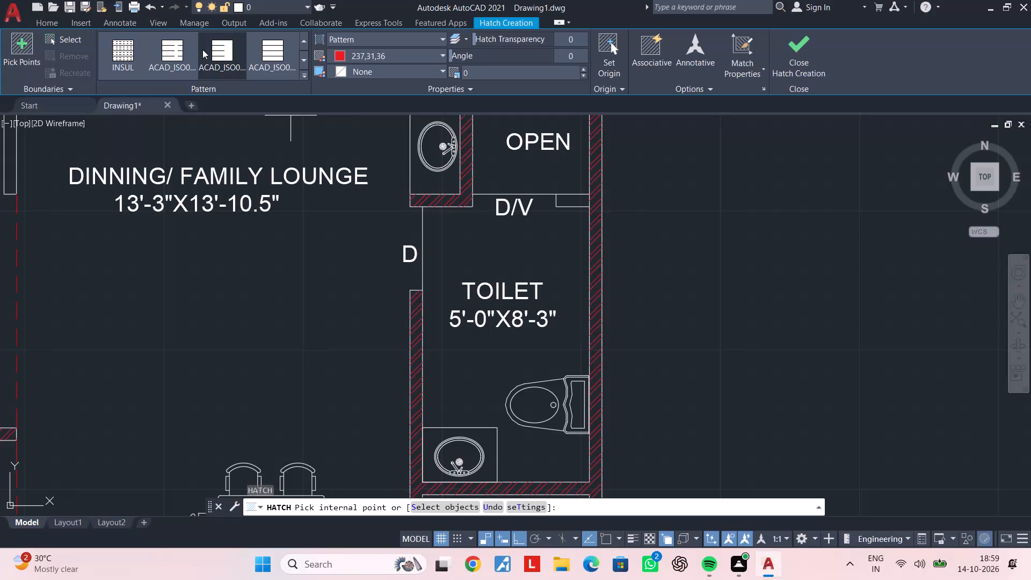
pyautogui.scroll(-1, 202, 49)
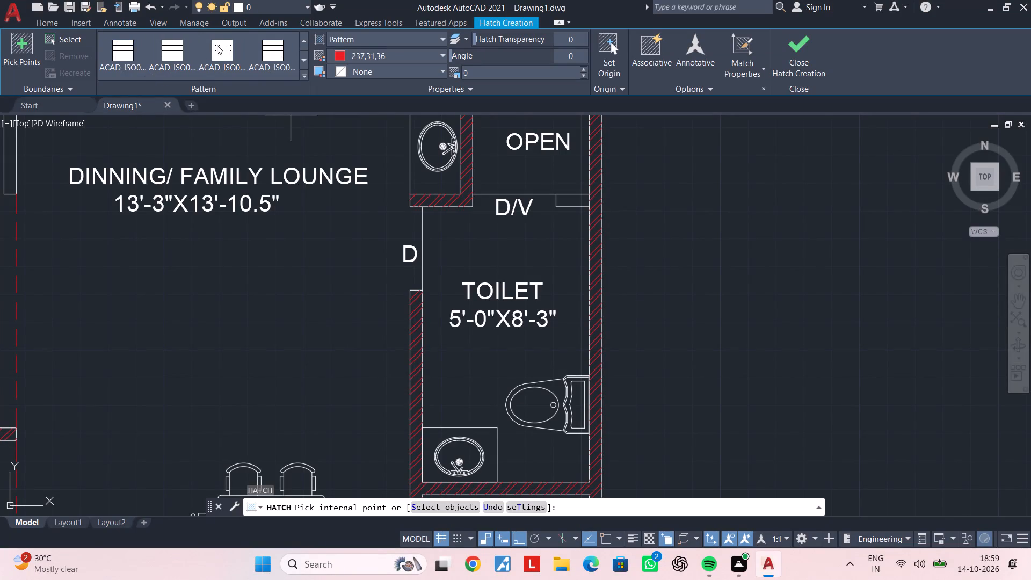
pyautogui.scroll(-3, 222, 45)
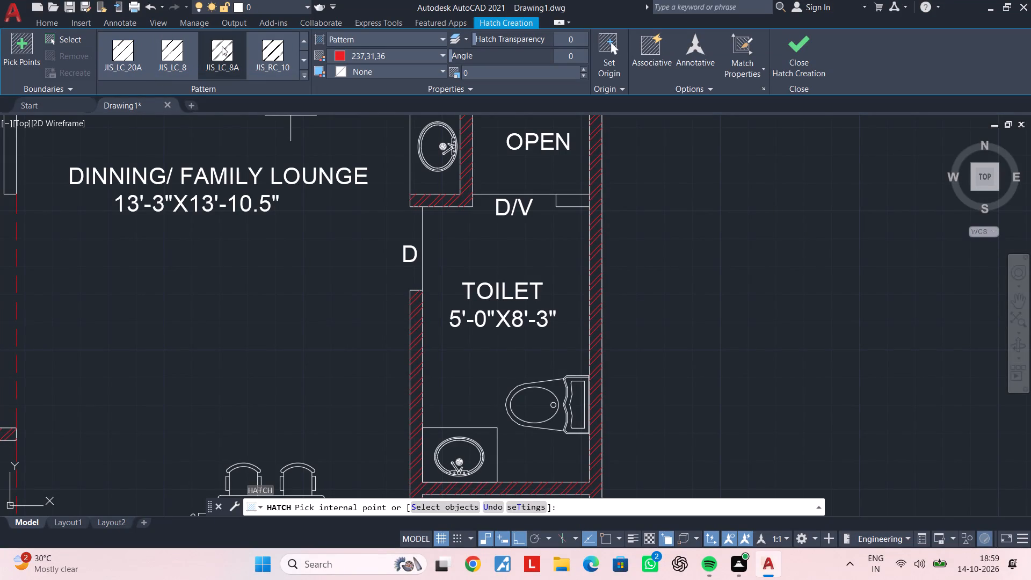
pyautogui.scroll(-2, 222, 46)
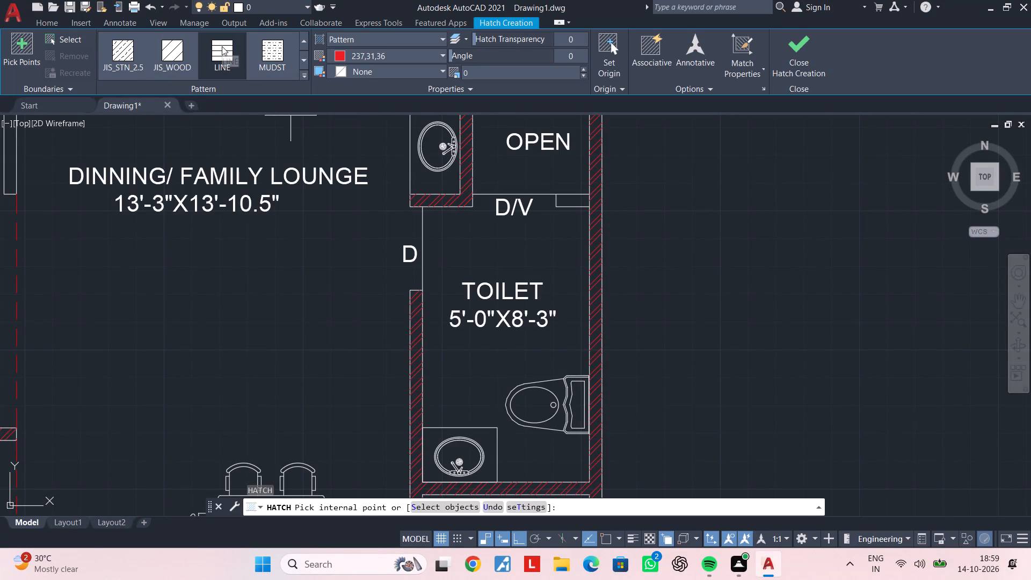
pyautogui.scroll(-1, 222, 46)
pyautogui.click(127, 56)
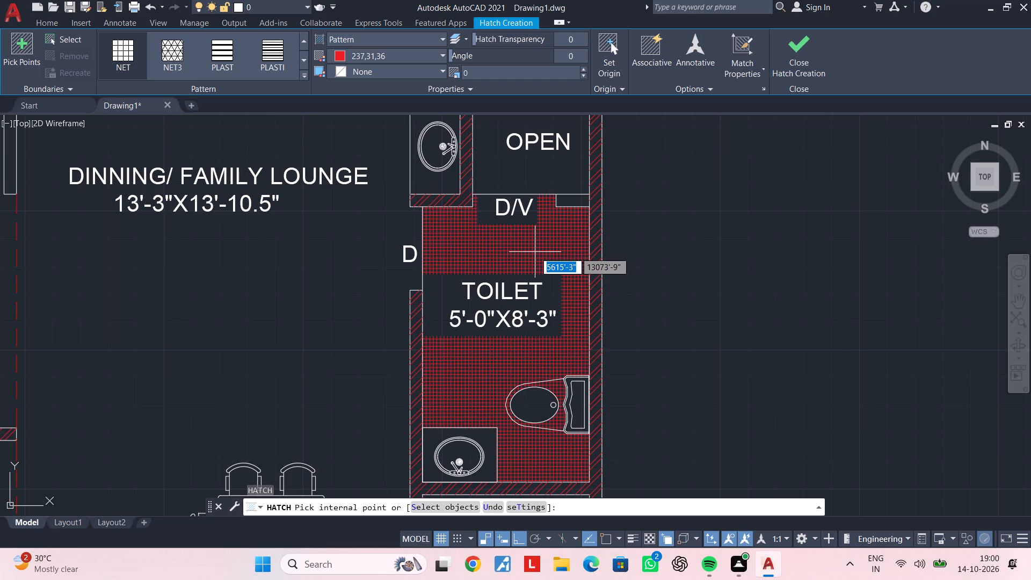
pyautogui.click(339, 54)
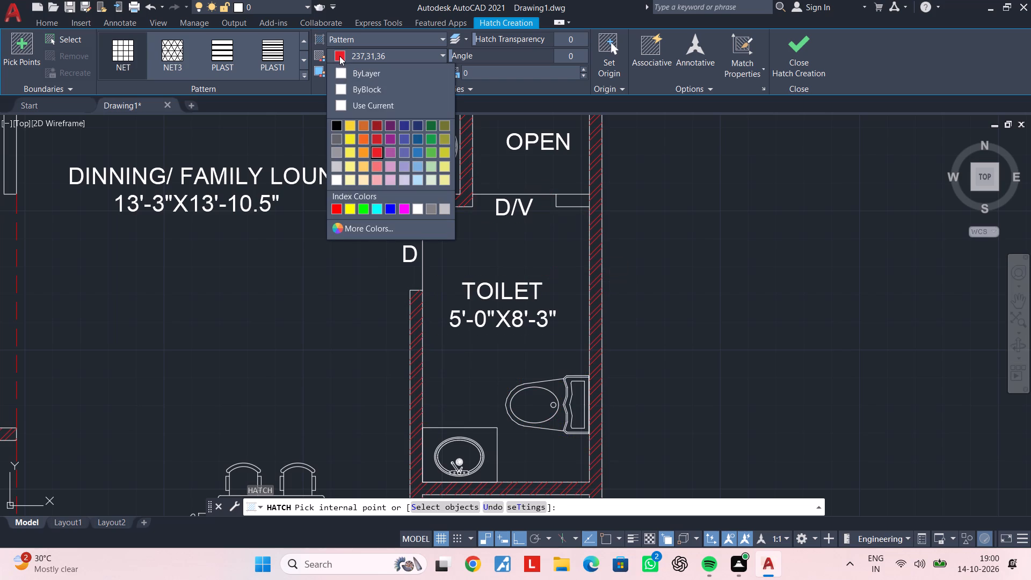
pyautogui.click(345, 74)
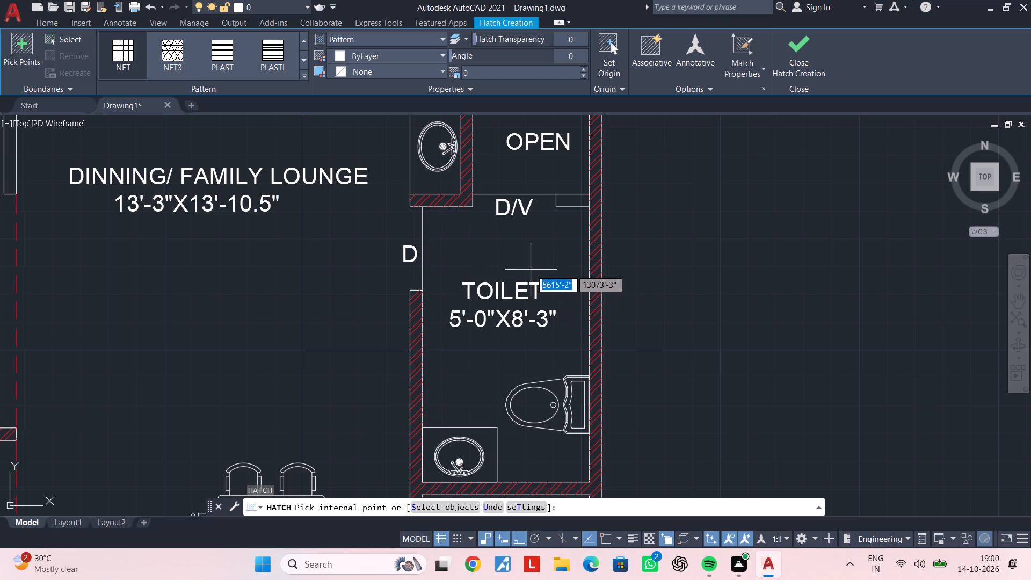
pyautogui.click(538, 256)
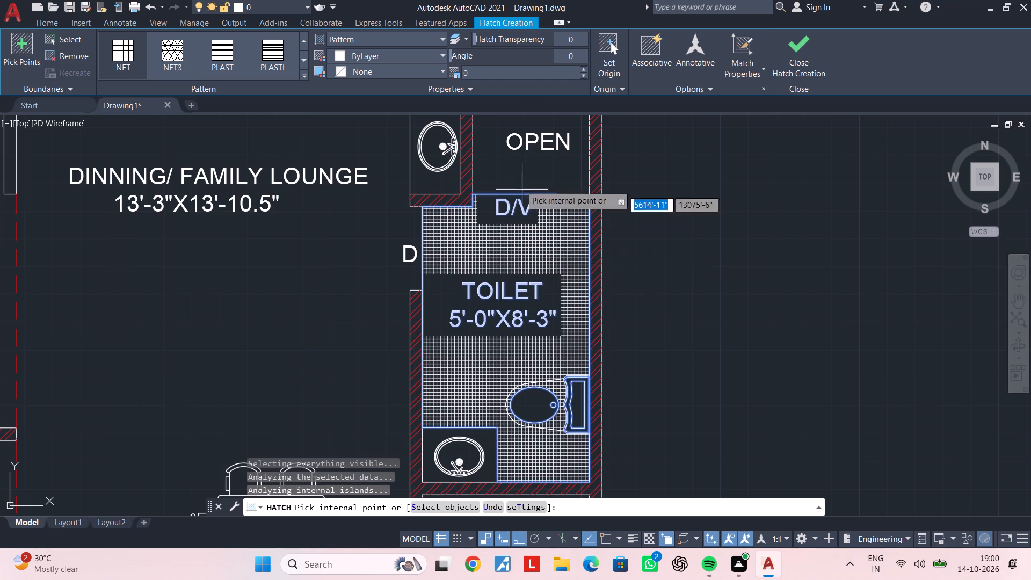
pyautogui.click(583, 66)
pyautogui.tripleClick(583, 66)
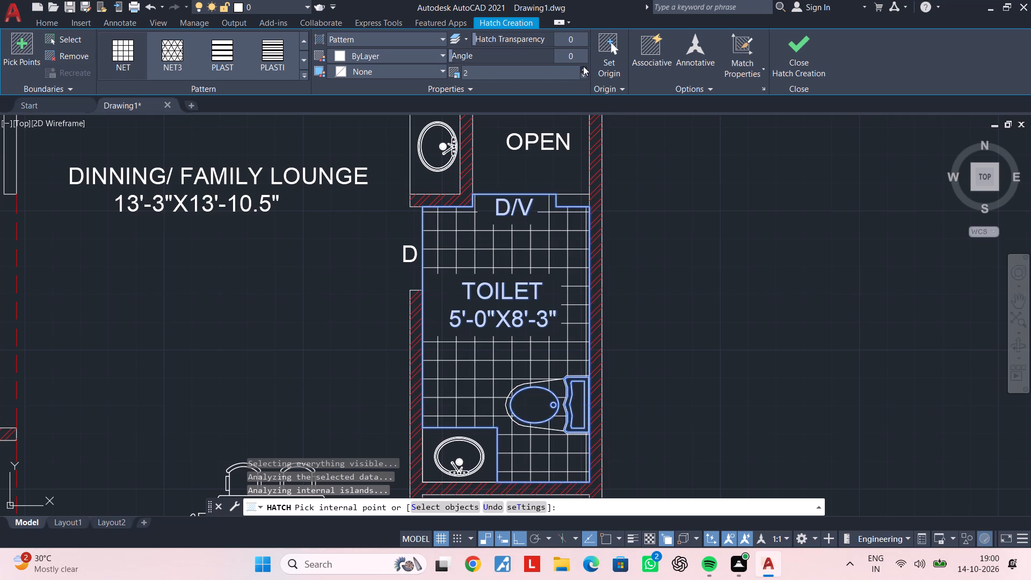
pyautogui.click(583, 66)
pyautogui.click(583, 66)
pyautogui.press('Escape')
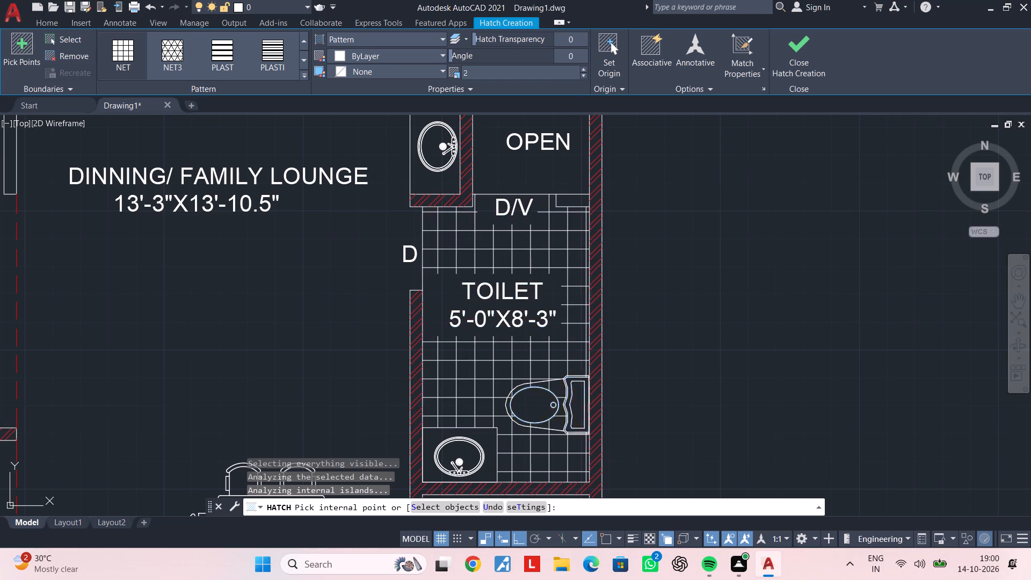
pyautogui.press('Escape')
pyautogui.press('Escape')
# Narrow the text frame of this toilet's label by about 1'-9" from its outer-wall side.
pyautogui.click(511, 319)
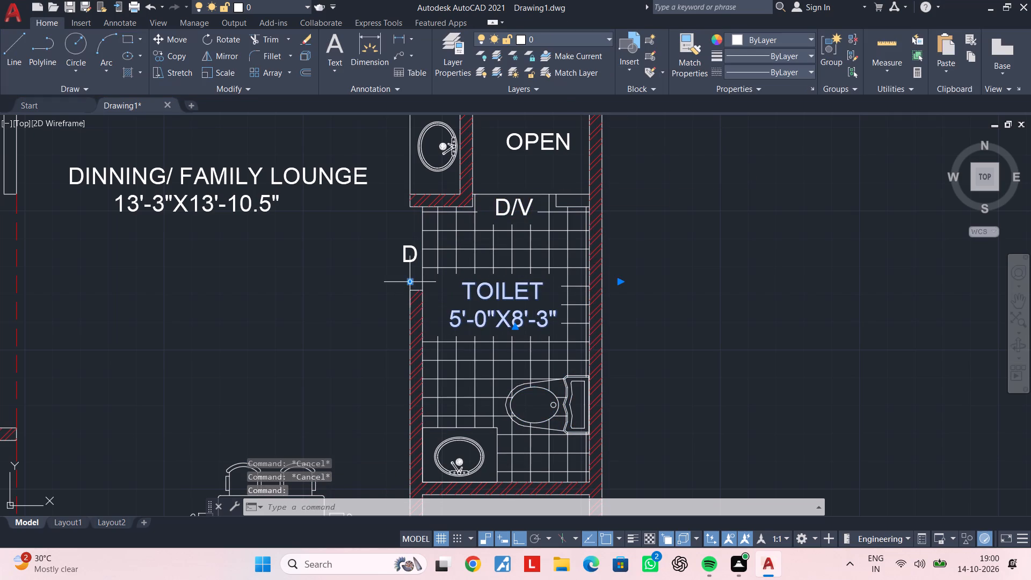
pyautogui.click(411, 282)
pyautogui.click(442, 282)
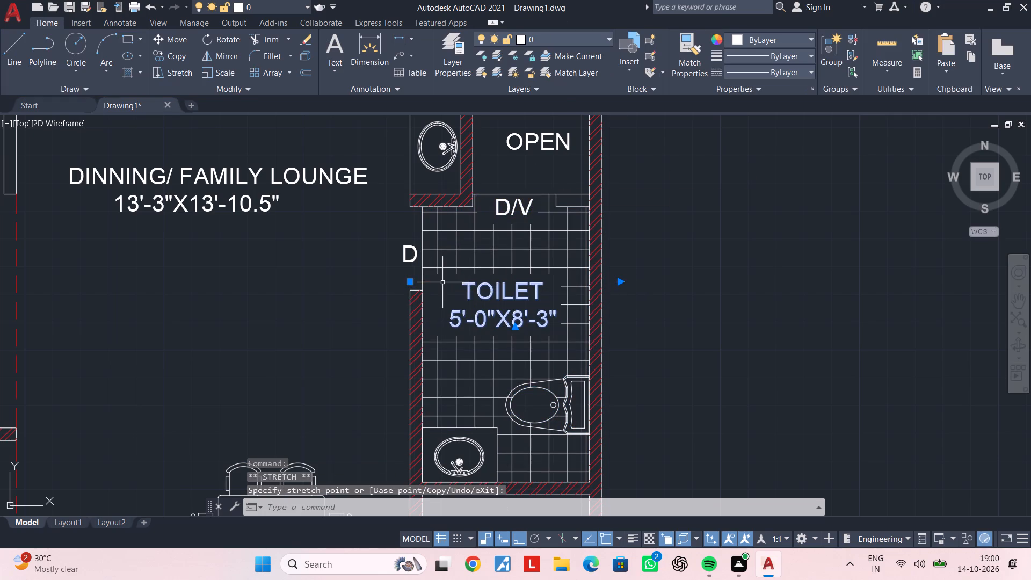
pyautogui.press('Escape')
pyautogui.press('Escape')
pyautogui.click(518, 312)
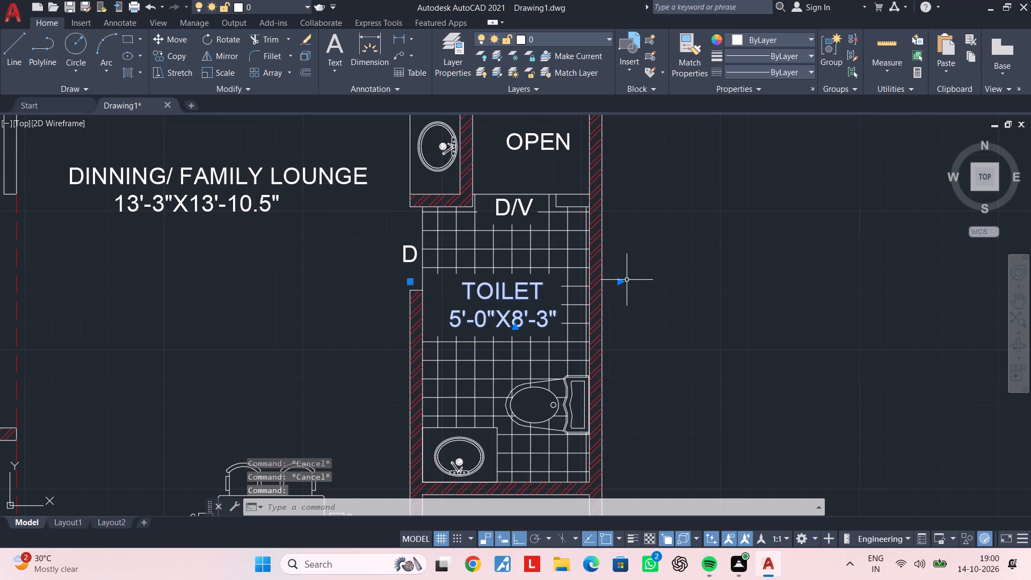
pyautogui.click(623, 280)
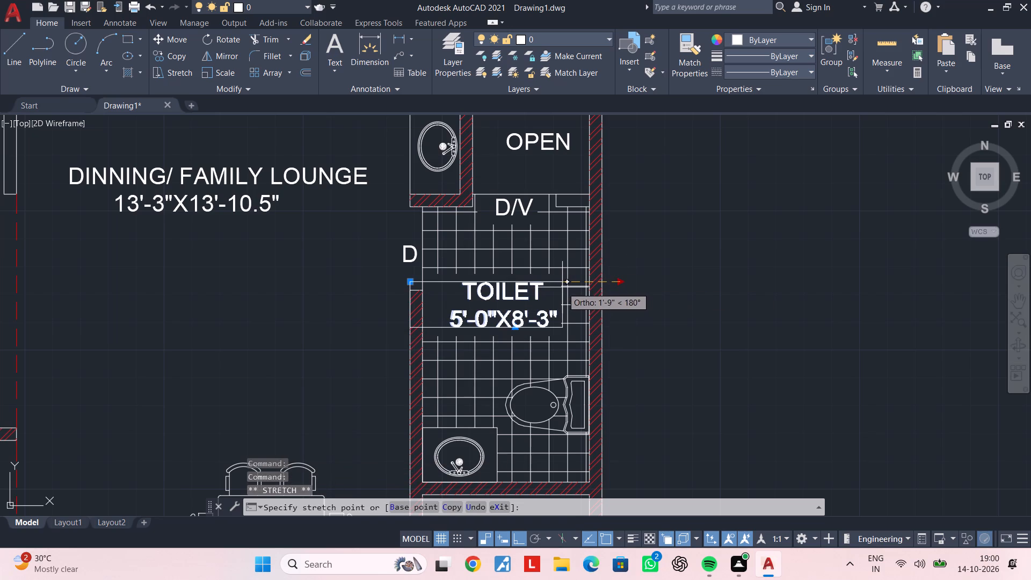
pyautogui.click(563, 287)
pyautogui.press('Escape')
pyautogui.press('Escape')
# Move the toilet label horizontally out of the room into the empty space beyond the outer wall.
pyautogui.click(515, 317)
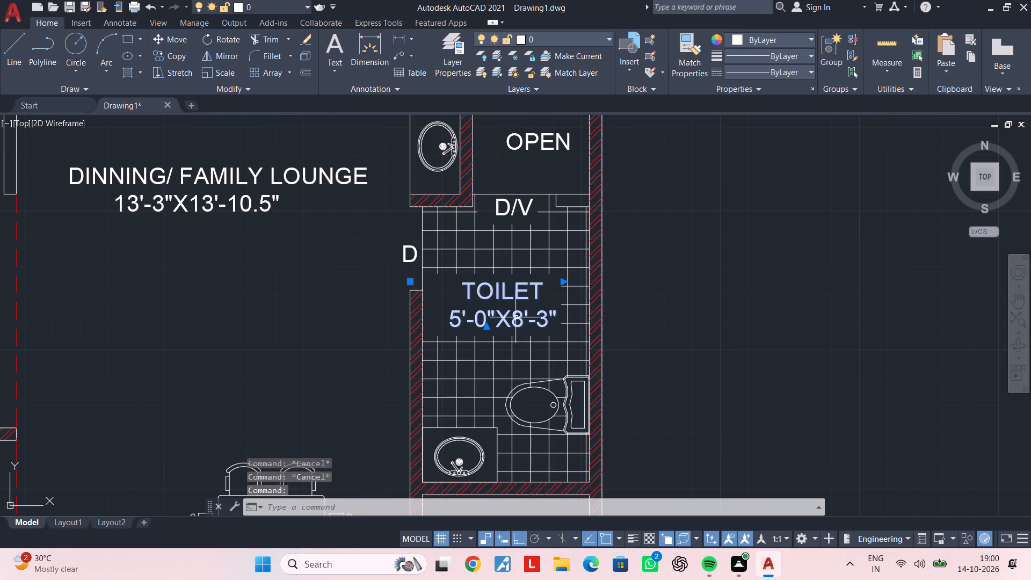
pyautogui.press('m')
pyautogui.press('space')
pyautogui.click(495, 317)
pyautogui.click(744, 312)
pyautogui.press('Escape')
pyautogui.moveTo(795, 311); pyautogui.dragTo(649, 316, button='middle')
pyautogui.press('Escape')
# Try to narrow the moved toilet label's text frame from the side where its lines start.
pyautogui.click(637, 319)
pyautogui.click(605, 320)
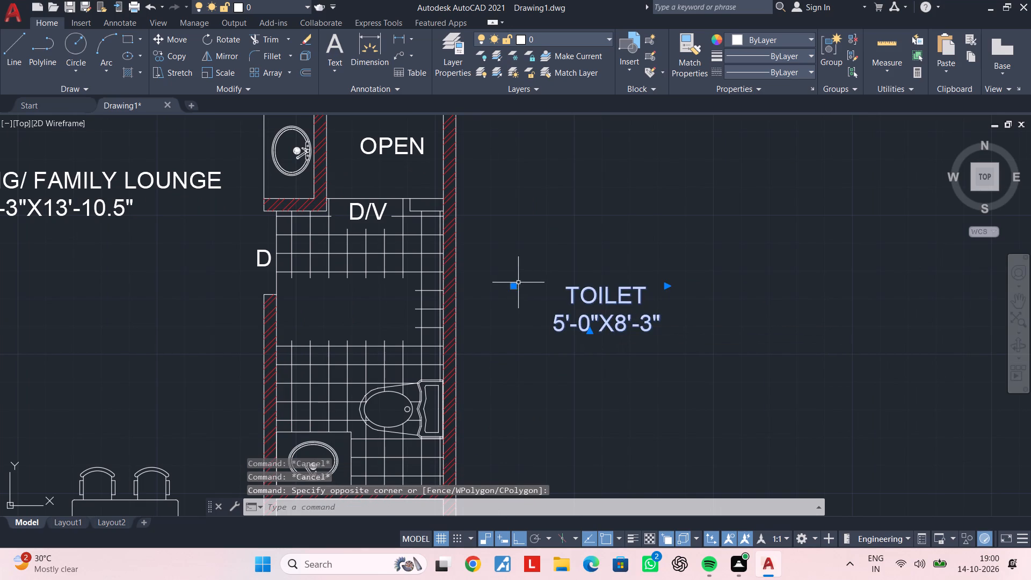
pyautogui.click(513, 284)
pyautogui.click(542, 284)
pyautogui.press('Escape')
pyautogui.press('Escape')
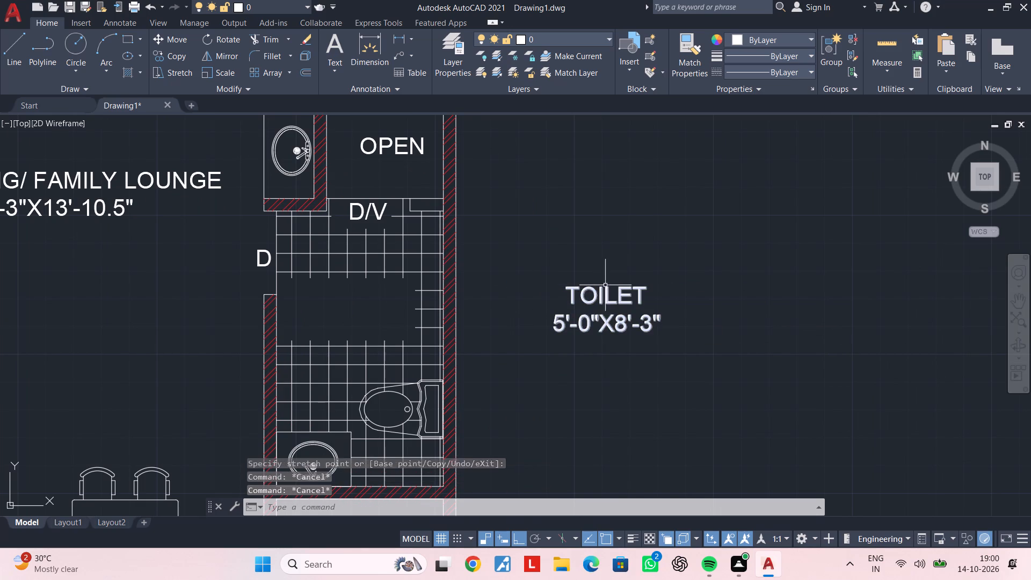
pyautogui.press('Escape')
# Remove the leading spaces before the toilet label's dimensions and shorten those before TOILET.
pyautogui.click(608, 286)
pyautogui.doubleClick(608, 287)
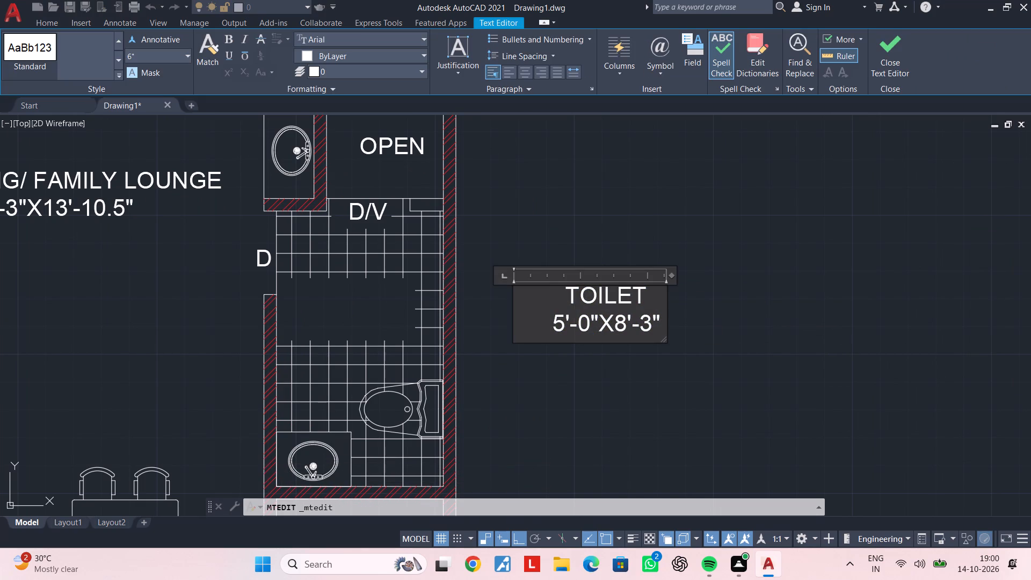
pyautogui.click(529, 301)
pyautogui.press('BackSpace')
pyautogui.press('BackSpace')
pyautogui.press('BackSpace')
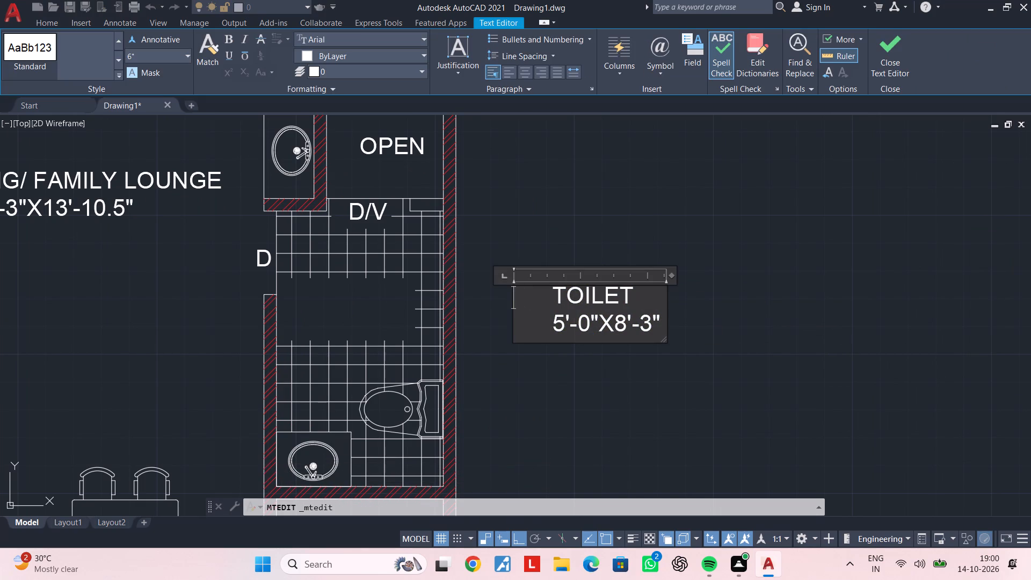
pyautogui.press('BackSpace')
pyautogui.press('BackSpace')
pyautogui.press('BackSpace')
pyautogui.press('BackSpace')
pyautogui.click(534, 297)
pyautogui.press('BackSpace')
pyautogui.press('BackSpace')
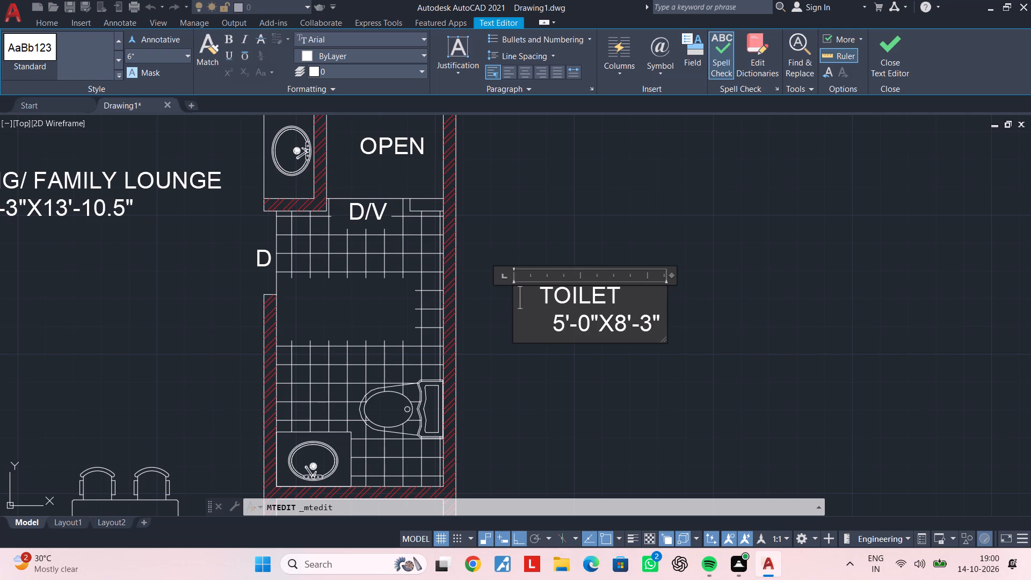
pyautogui.click(534, 319)
pyautogui.press('BackSpace')
pyautogui.press('BackSpace')
pyautogui.press('BackSpace')
pyautogui.press('BackSpace')
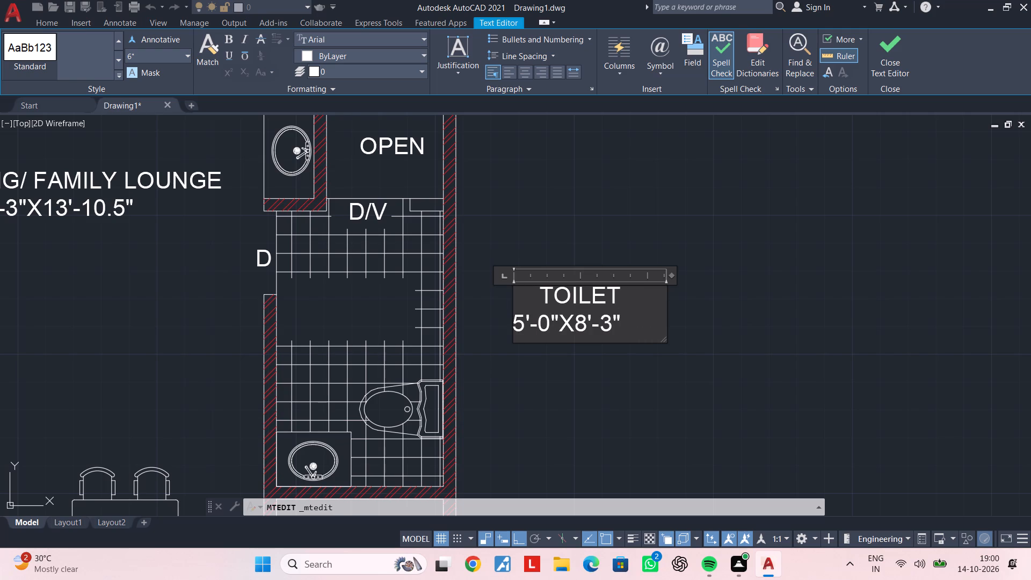
# Reduce the indent of TOILET to two spaces above the flush dimensions line and finish editing the label.
pyautogui.click(536, 302)
pyautogui.press('BackSpace')
pyautogui.press('BackSpace')
pyautogui.press('BackSpace')
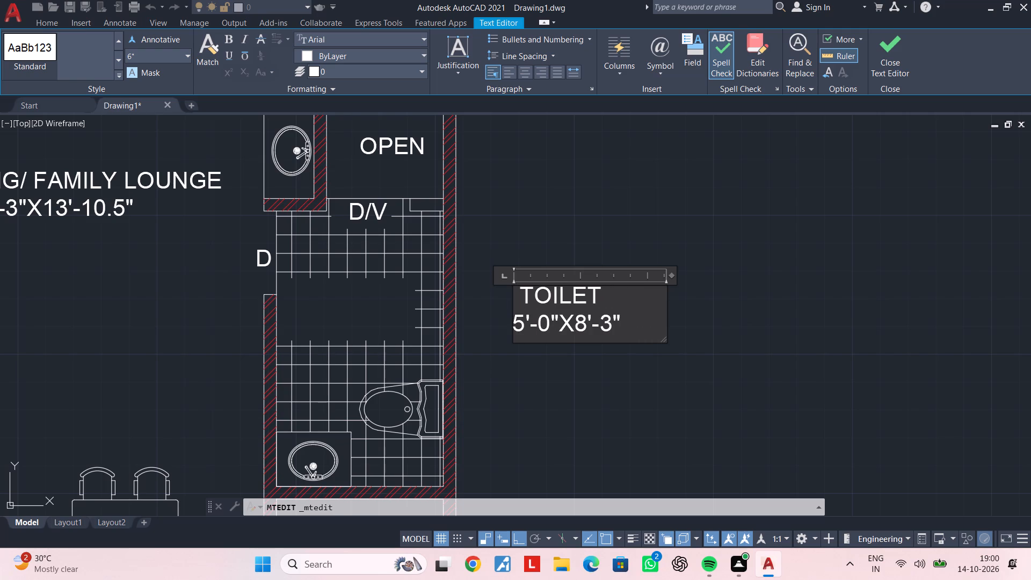
pyautogui.press('space')
pyautogui.scroll(2, 514, 322)
pyautogui.click(512, 327)
pyautogui.press('space')
pyautogui.press('space')
pyautogui.press('space')
pyautogui.press('space')
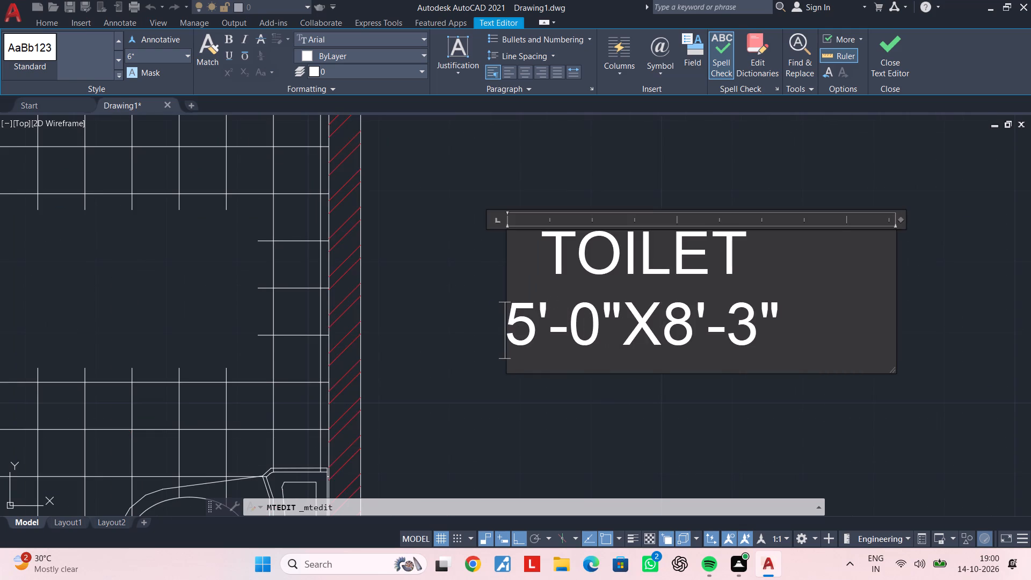
pyautogui.click(520, 327)
pyautogui.click(779, 258)
pyautogui.click(514, 336)
pyautogui.press('space')
pyautogui.press('space')
pyautogui.click(776, 244)
pyautogui.scroll(-1, 787, 303)
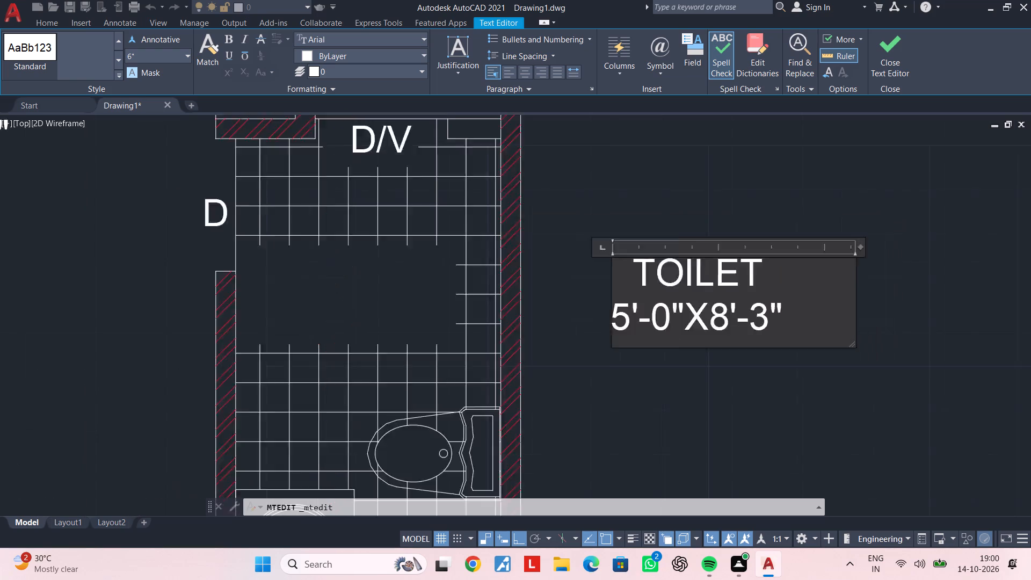
pyautogui.scroll(-1, 788, 304)
pyautogui.moveTo(767, 315); pyautogui.dragTo(691, 332, button='middle')
pyautogui.scroll(2, 666, 335)
pyautogui.scroll(-2, 662, 334)
pyautogui.click(646, 373)
# Narrow the toilet label's text frame by about 10" so its end sits close to the dimensions text.
pyautogui.scroll(-1, 661, 370)
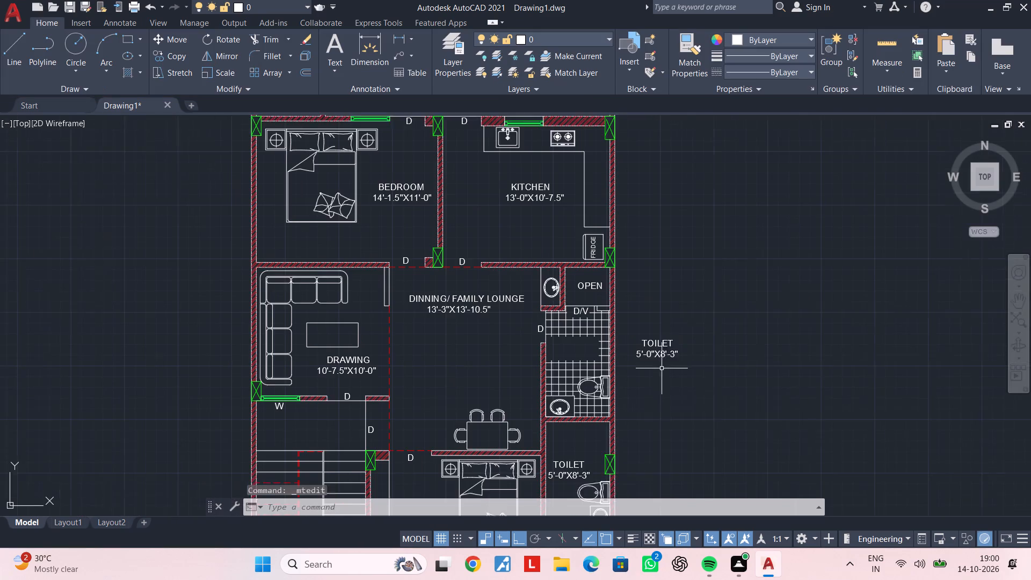
pyautogui.scroll(-1, 662, 368)
pyautogui.moveTo(663, 368); pyautogui.dragTo(685, 356, button='middle')
pyautogui.press('Escape')
pyautogui.click(692, 343)
pyautogui.scroll(2, 711, 334)
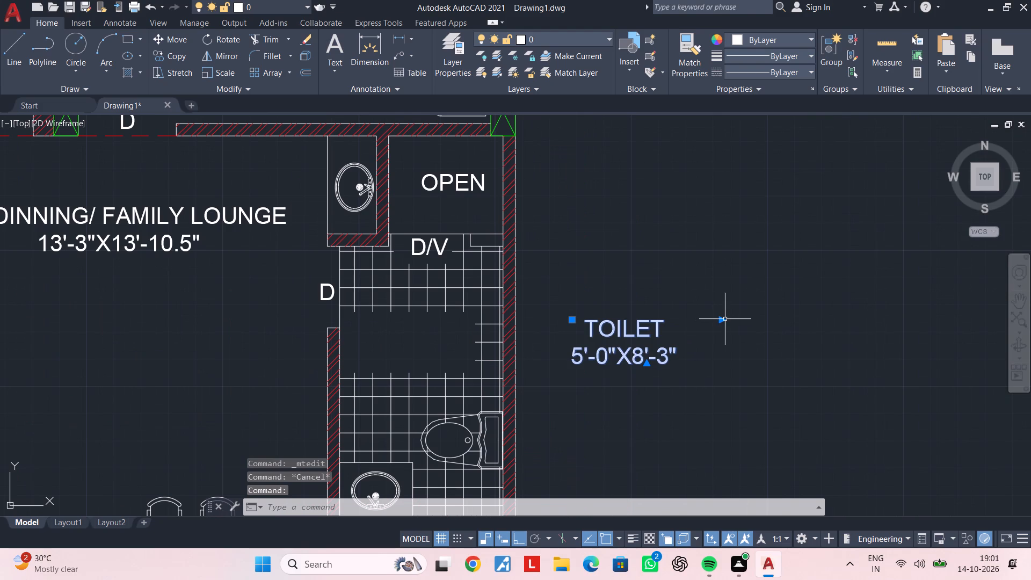
pyautogui.click(725, 319)
pyautogui.press('Escape')
pyautogui.click(724, 320)
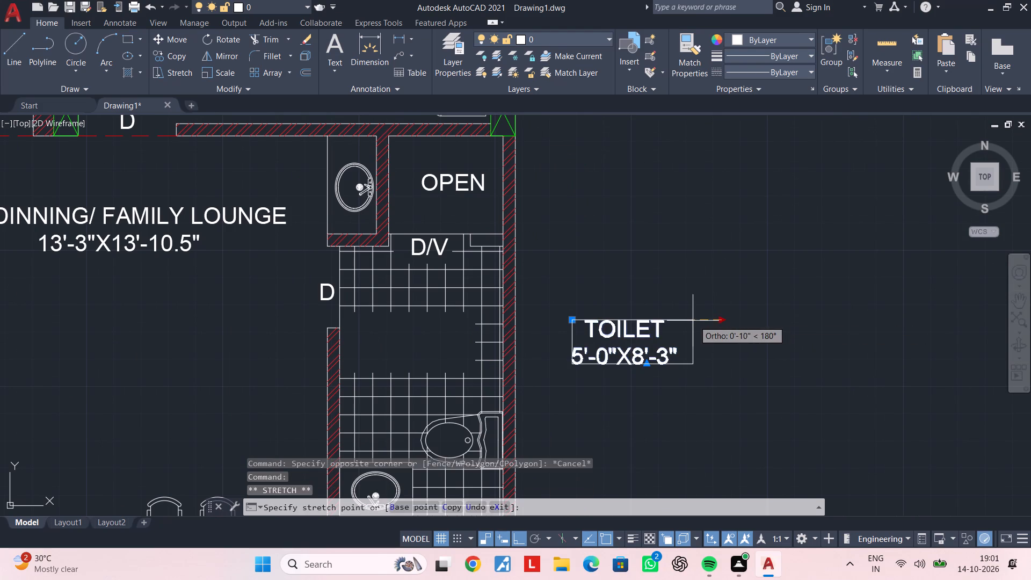
pyautogui.click(690, 321)
pyautogui.press('Escape')
# Delete the tile-grid hatch from the floor of the toilet beside the dining/family lounge.
pyautogui.moveTo(686, 328); pyautogui.dragTo(784, 321, button='middle')
pyautogui.press('Escape')
pyautogui.press('Escape')
pyautogui.click(573, 295)
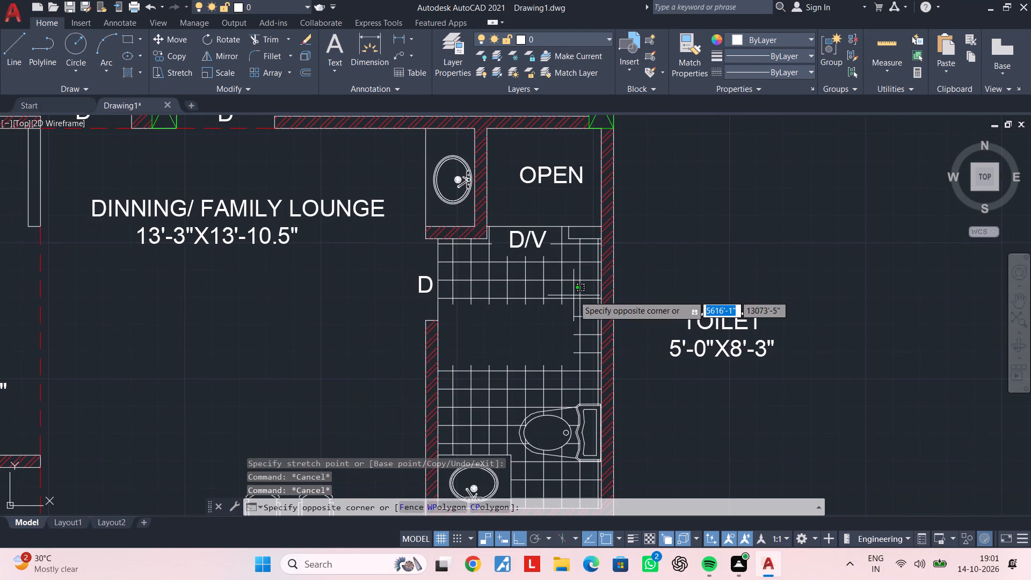
pyautogui.click(563, 295)
pyautogui.click(550, 296)
pyautogui.click(538, 296)
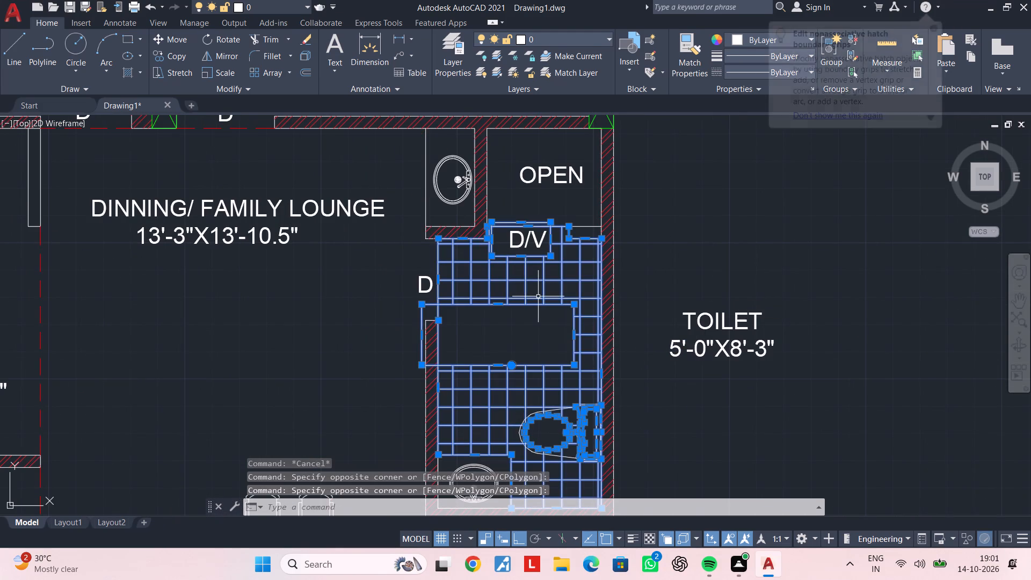
pyautogui.press('Delete')
# Move the edited toilet label horizontally about 6'-3" back into the toilet, centred between its side walls.
pyautogui.scroll(-2, 561, 313)
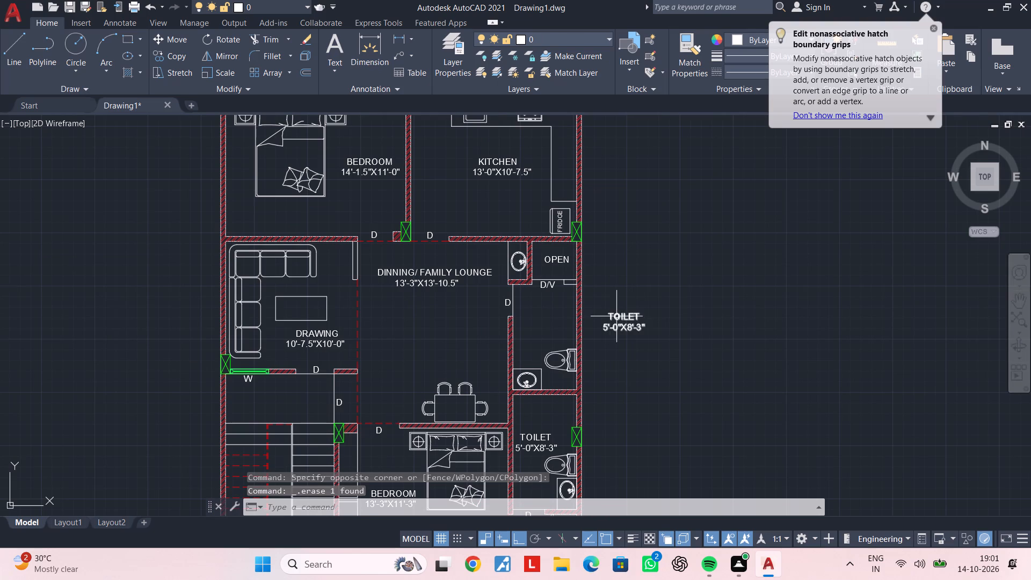
pyautogui.click(620, 316)
pyautogui.write('M')
pyautogui.press('space')
pyautogui.click(623, 317)
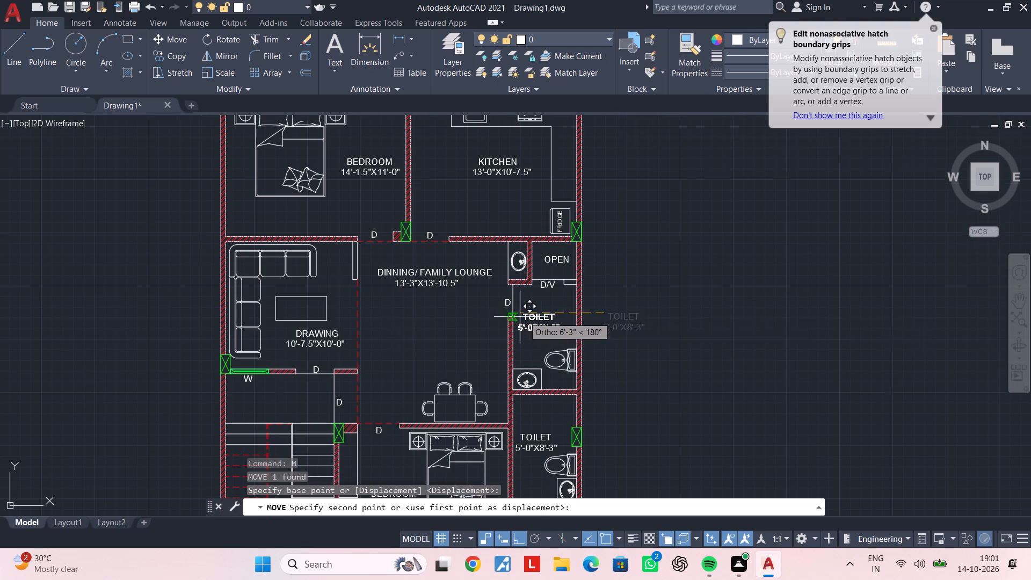
pyautogui.scroll(3, 525, 317)
pyautogui.click(520, 316)
pyautogui.press('Escape')
pyautogui.scroll(-2, 579, 324)
pyautogui.moveTo(583, 326); pyautogui.dragTo(546, 313, button='middle')
pyautogui.press('Escape')
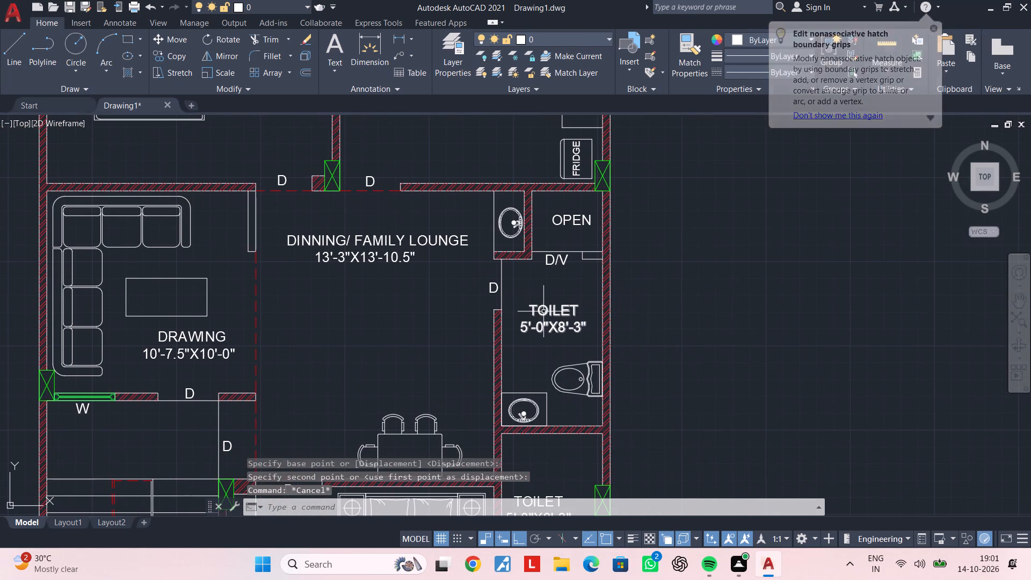
# Hatch the floors of both toilets with the tile-grid pattern, leaving the room labels clear.
pyautogui.write('H')
pyautogui.press('space')
pyautogui.click(557, 292)
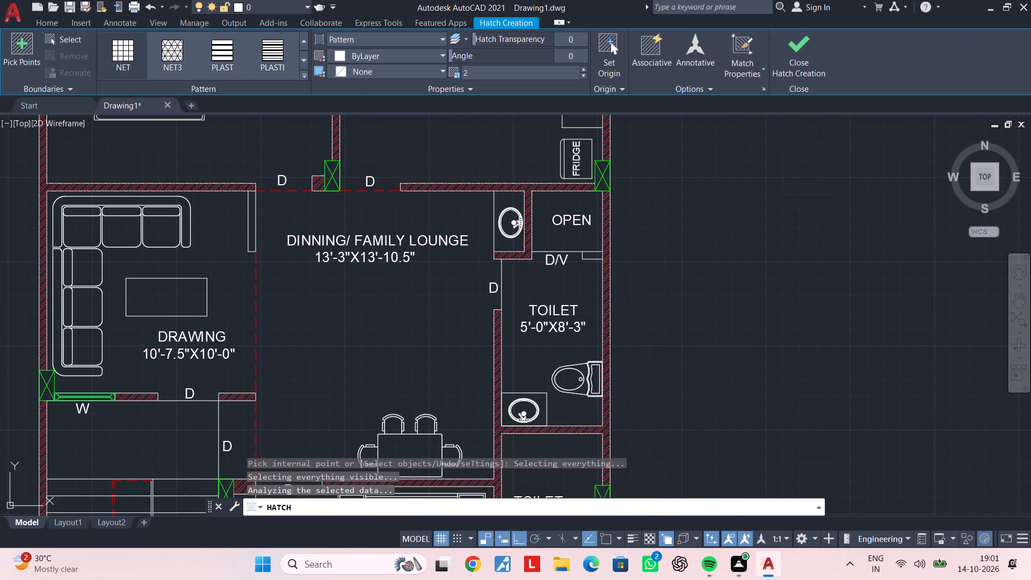
pyautogui.moveTo(556, 298); pyautogui.dragTo(552, 216, button='middle')
pyautogui.scroll(-2, 544, 314)
pyautogui.moveTo(544, 309); pyautogui.dragTo(550, 166, button='middle')
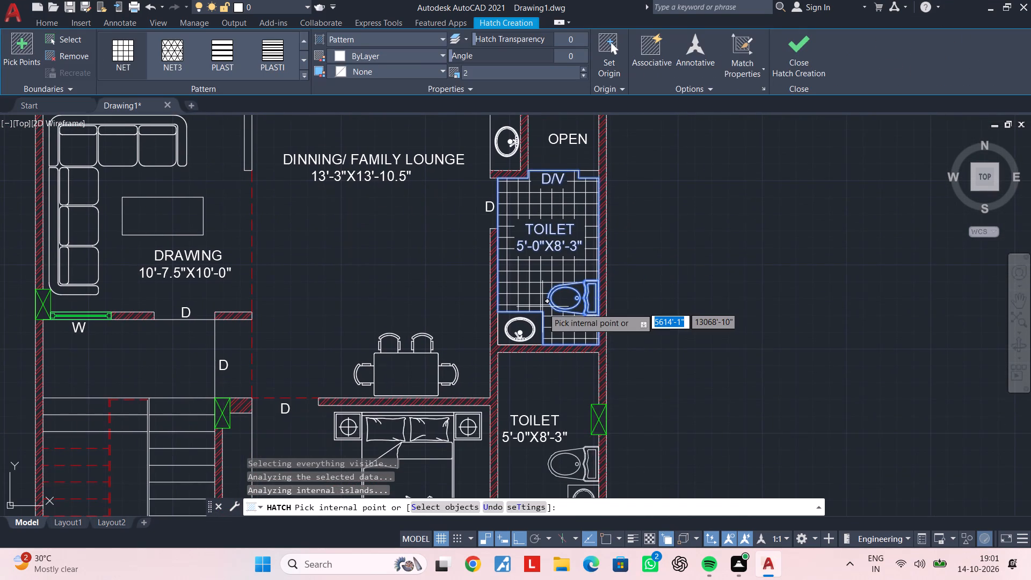
pyautogui.click(550, 228)
pyautogui.scroll(2, 551, 233)
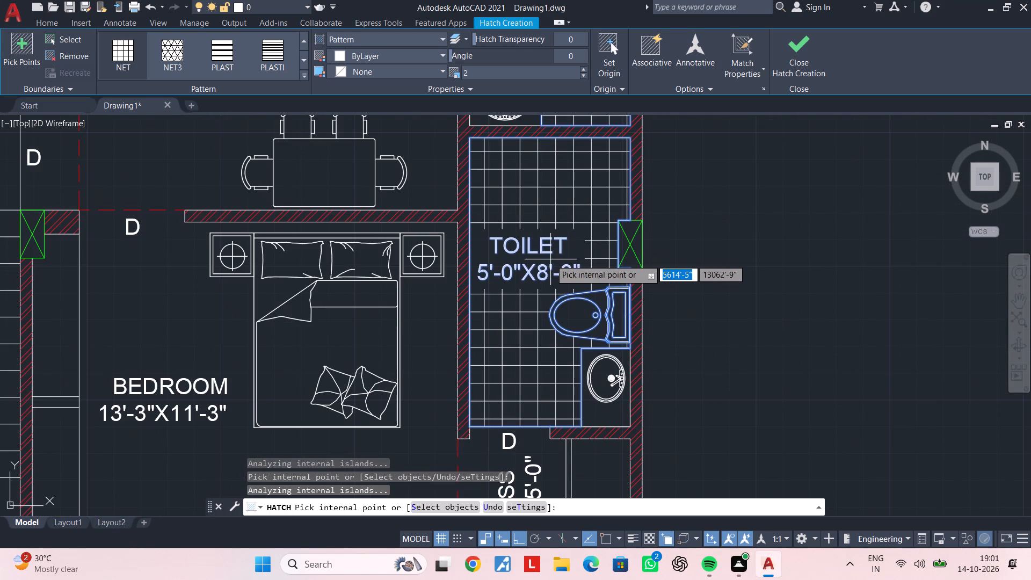
pyautogui.scroll(-2, 550, 259)
pyautogui.moveTo(550, 259); pyautogui.dragTo(557, 227, button='middle')
pyautogui.press('Escape')
pyautogui.press('Escape')
pyautogui.moveTo(556, 247); pyautogui.dragTo(563, 359, button='middle')
pyautogui.moveTo(506, 285); pyautogui.dragTo(540, 359, button='middle')
pyautogui.moveTo(505, 321); pyautogui.dragTo(633, 293, button='middle')
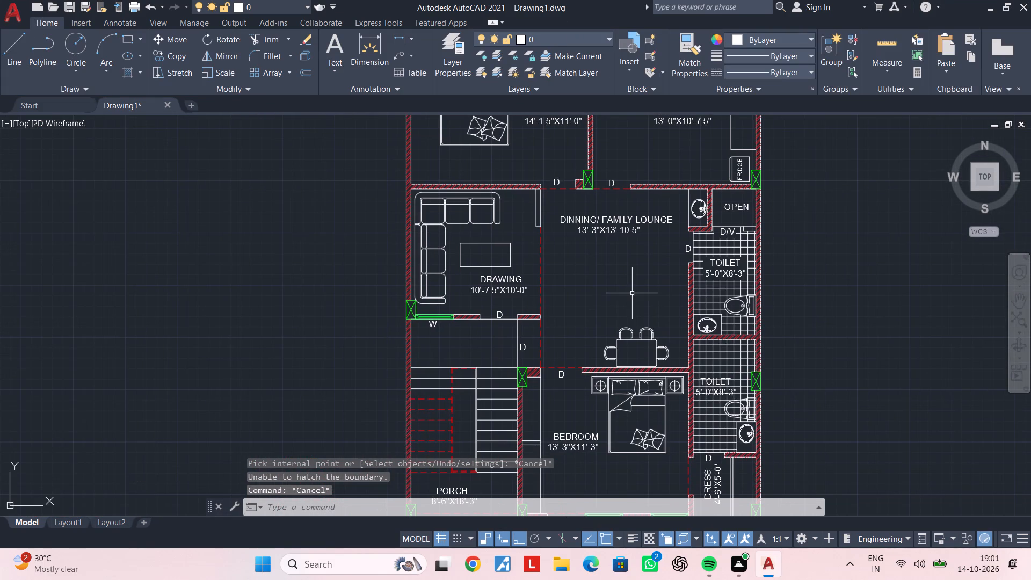
pyautogui.press('Escape')
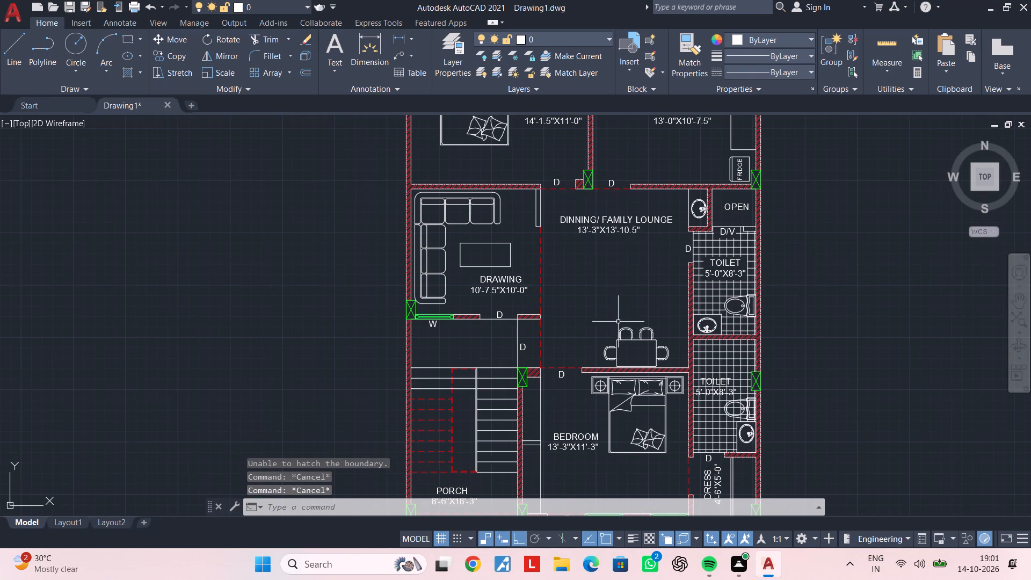
# Draw a horizontal line across the narrow strip beside the bedroom's porch-side wall, from the column face to the strip's front line, just above the bottom wall.
pyautogui.moveTo(592, 371); pyautogui.dragTo(579, 250, button='middle')
pyautogui.scroll(2, 518, 321)
pyautogui.moveTo(523, 343); pyautogui.dragTo(528, 302, button='middle')
pyautogui.press('Escape')
pyautogui.scroll(1, 526, 354)
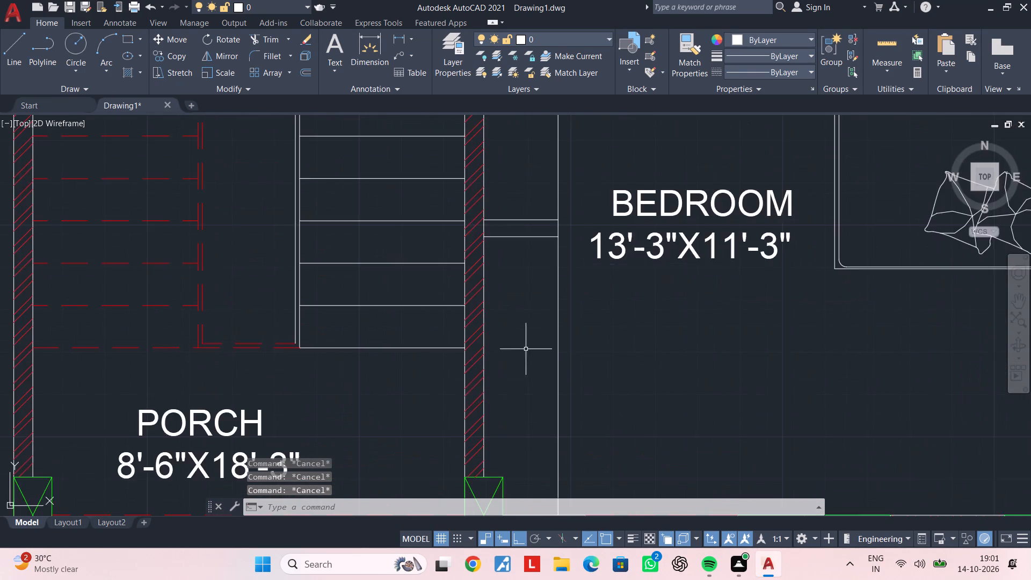
pyautogui.moveTo(526, 352); pyautogui.dragTo(533, 228, button='middle')
pyautogui.press('Escape')
pyautogui.press('Escape')
pyautogui.press('l')
pyautogui.press('space')
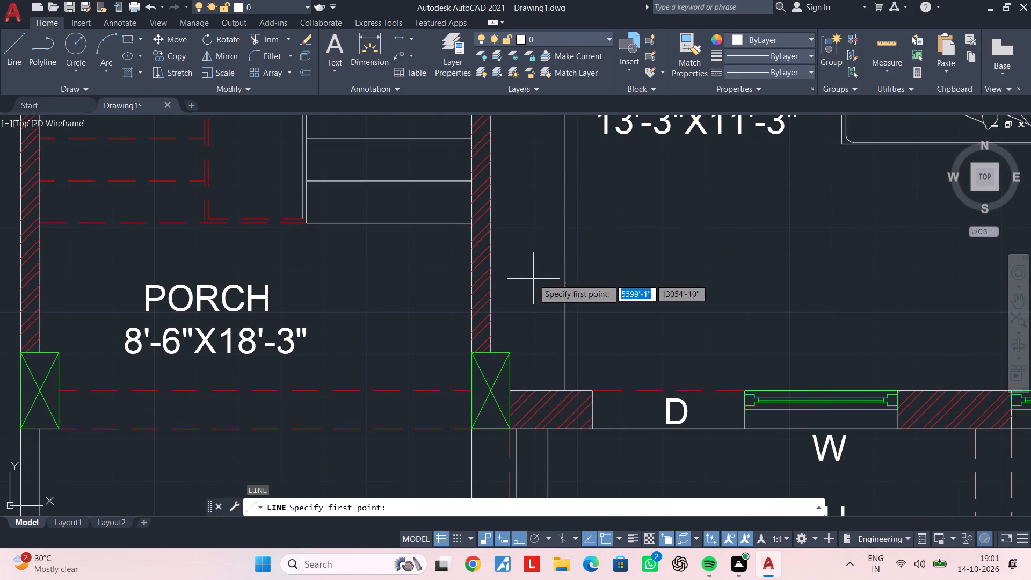
pyautogui.scroll(3, 518, 374)
pyautogui.click(474, 405)
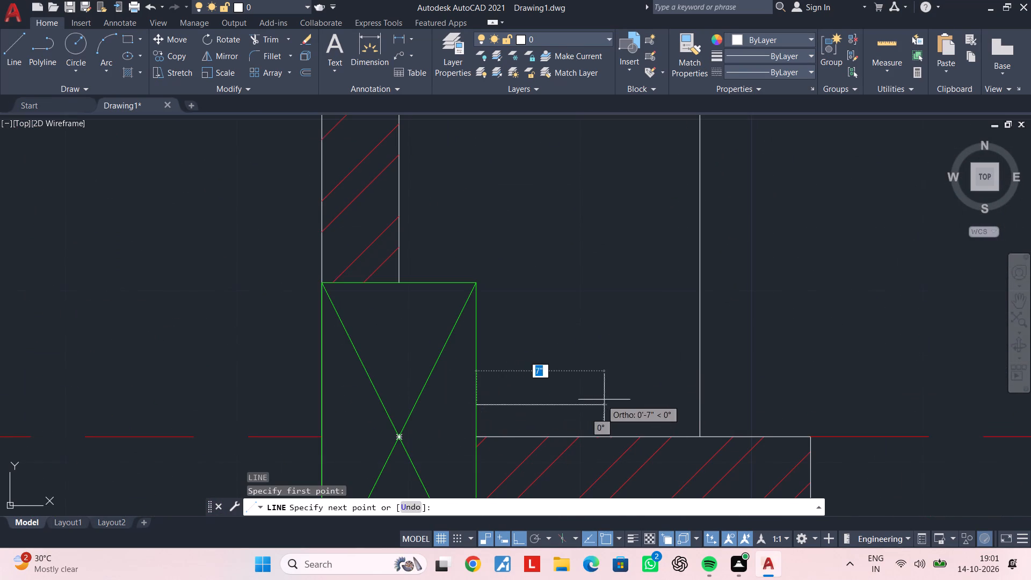
pyautogui.click(695, 404)
pyautogui.press('Escape')
pyautogui.press('Escape')
pyautogui.press('Escape')
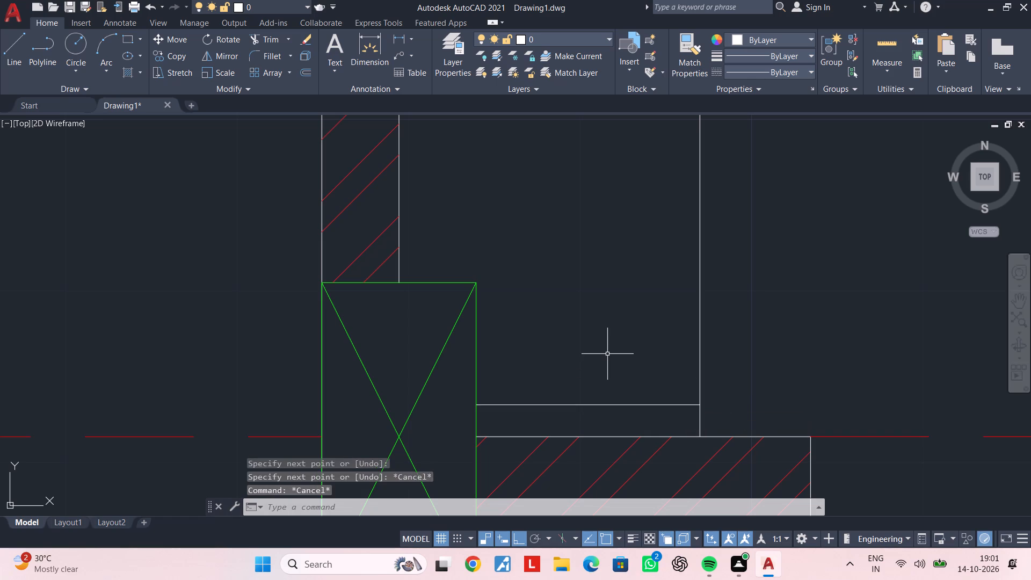
# Offset the new horizontal line 1" upward to form a pair.
pyautogui.press('Escape')
pyautogui.write('OF 1"')
pyautogui.press('Return')
pyautogui.click(601, 404)
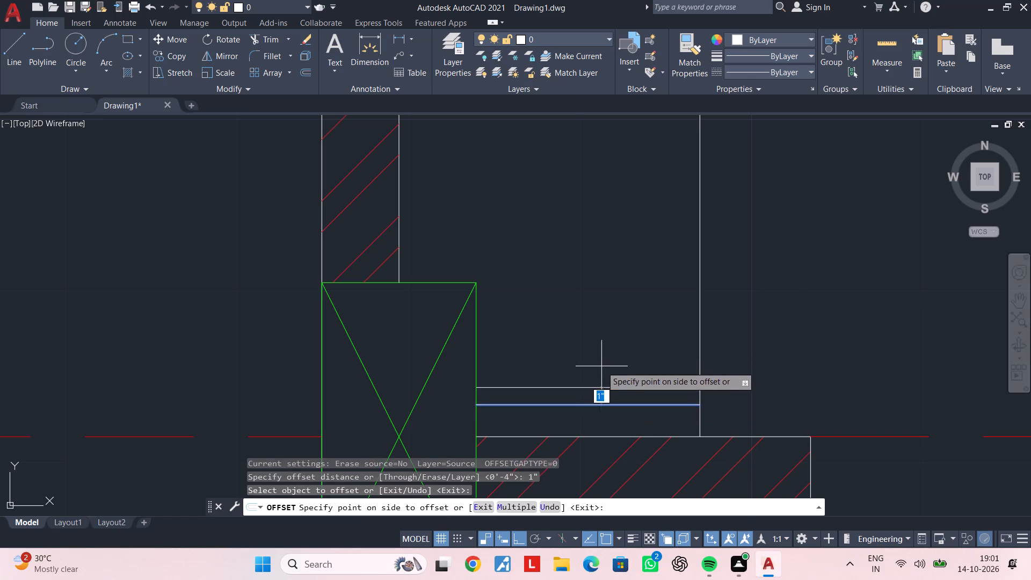
pyautogui.click(601, 366)
pyautogui.press('Escape')
# Copy the line pair straight up four times, at about 3", 5", 7" and 10" from the original.
pyautogui.click(604, 425)
pyautogui.click(574, 339)
pyautogui.press('c')
pyautogui.write('O')
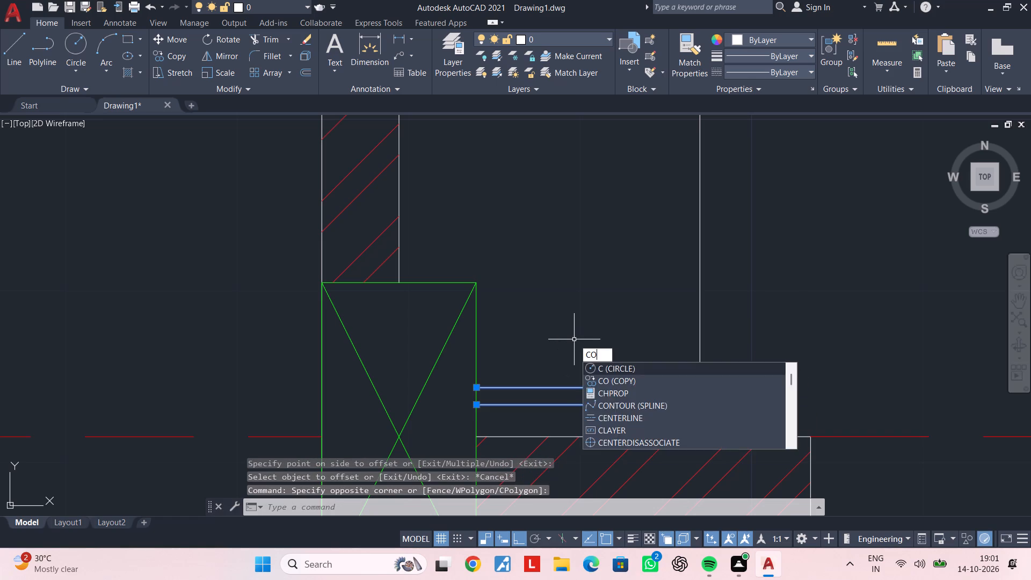
pyautogui.press('space')
pyautogui.click(583, 353)
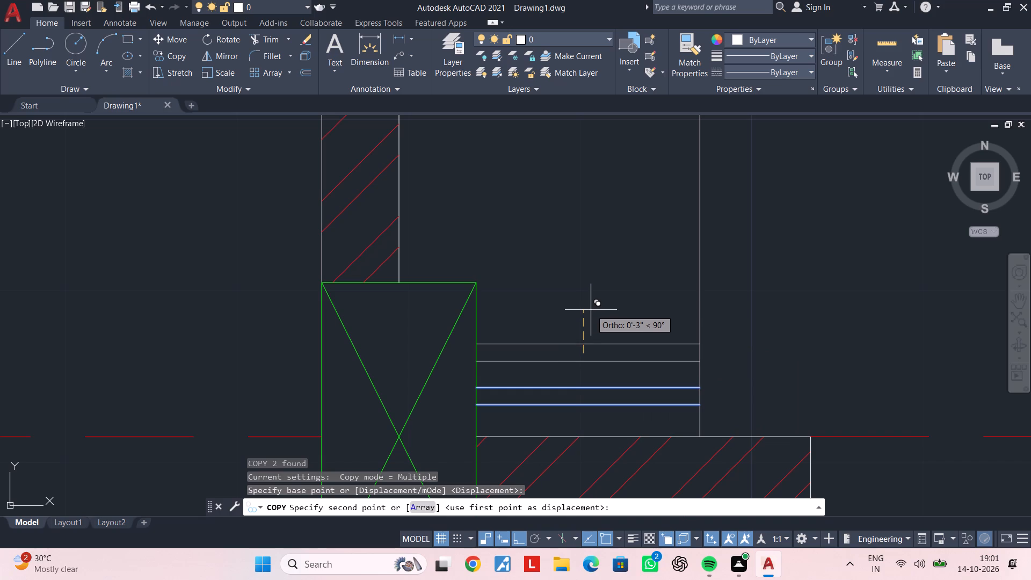
pyautogui.click(591, 310)
pyautogui.click(594, 268)
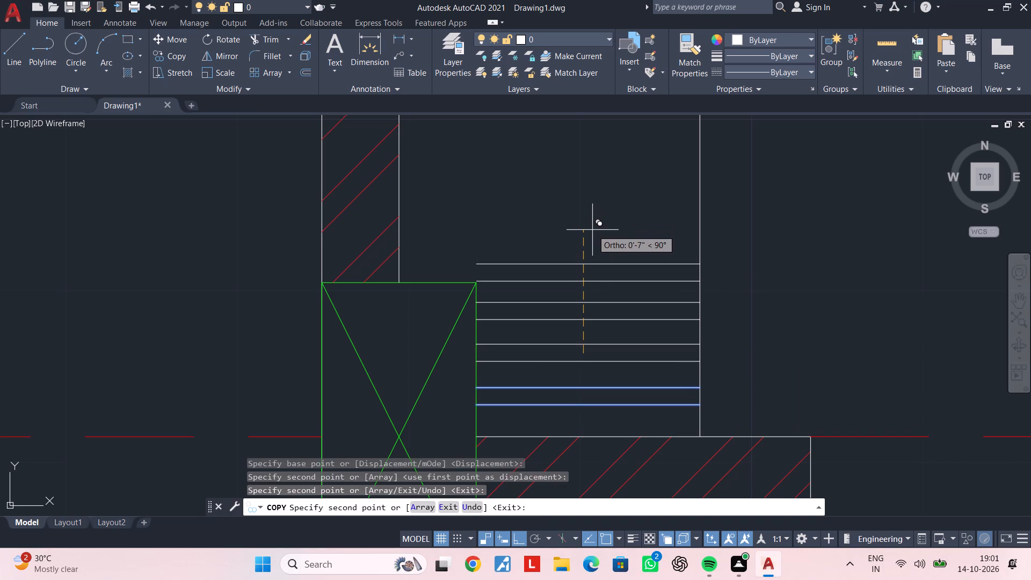
pyautogui.click(592, 230)
pyautogui.moveTo(592, 193); pyautogui.dragTo(592, 239, button='middle')
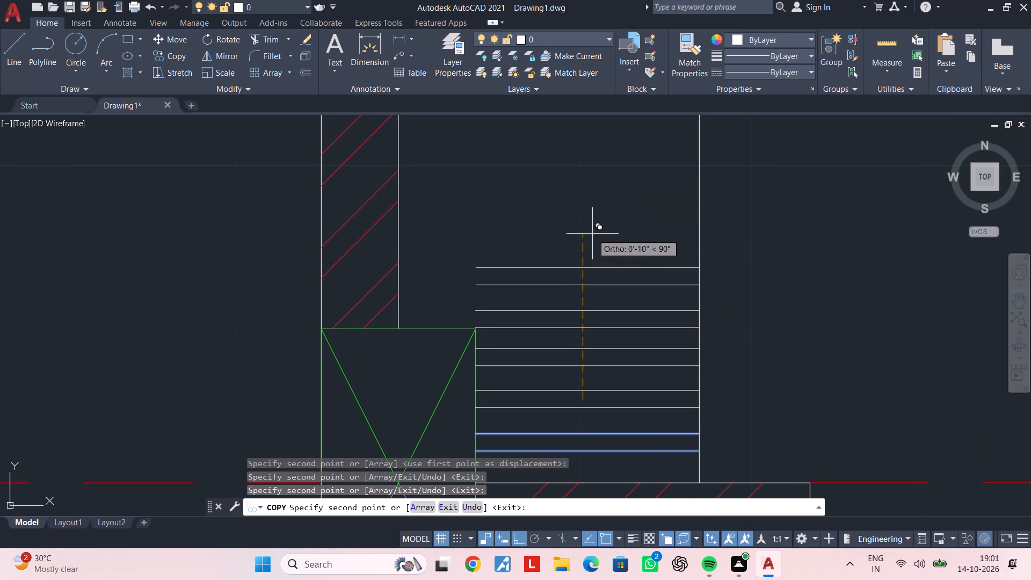
pyautogui.click(592, 234)
pyautogui.press('Escape')
pyautogui.press('Escape')
# Extend the upper four lines above the column to meet the hatched wall's inner face.
pyautogui.write('EX')
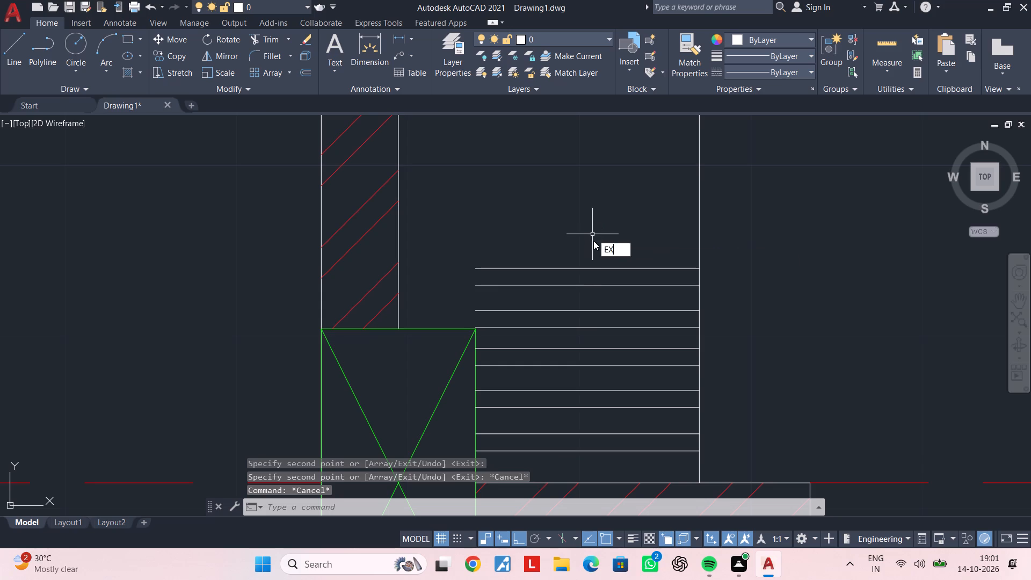
pyautogui.press('space')
pyautogui.click(584, 253)
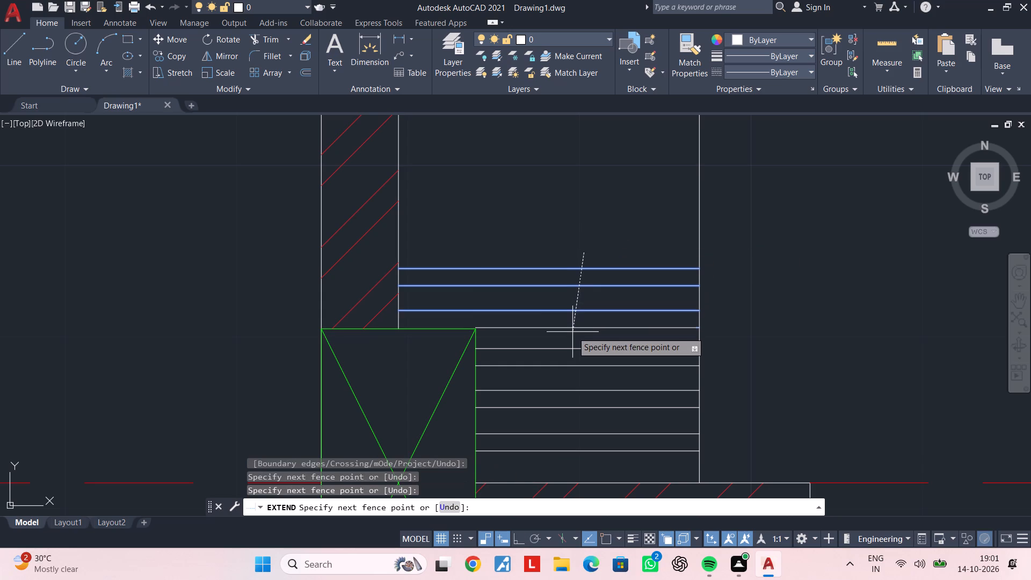
pyautogui.click(572, 333)
pyautogui.press('Escape')
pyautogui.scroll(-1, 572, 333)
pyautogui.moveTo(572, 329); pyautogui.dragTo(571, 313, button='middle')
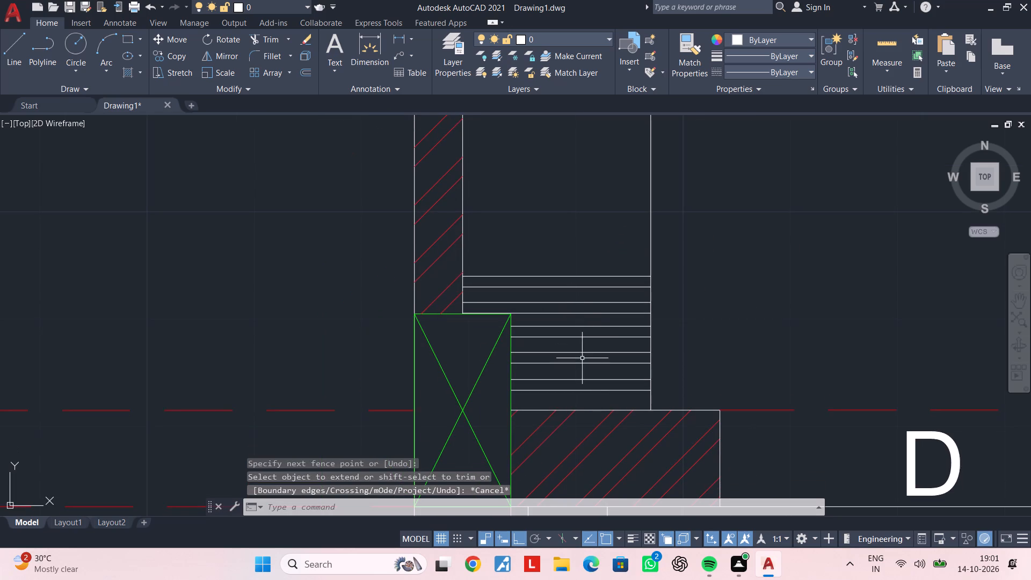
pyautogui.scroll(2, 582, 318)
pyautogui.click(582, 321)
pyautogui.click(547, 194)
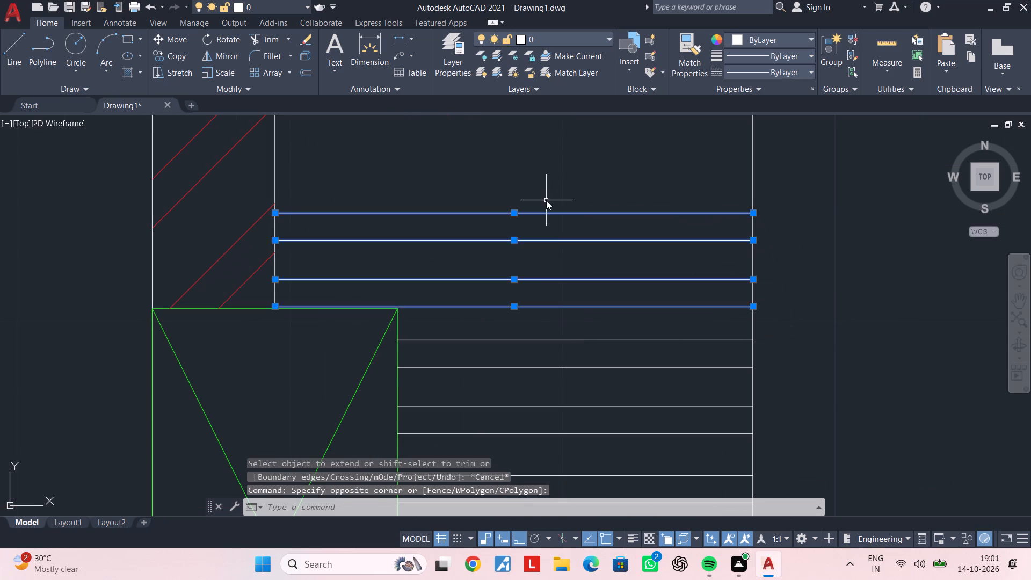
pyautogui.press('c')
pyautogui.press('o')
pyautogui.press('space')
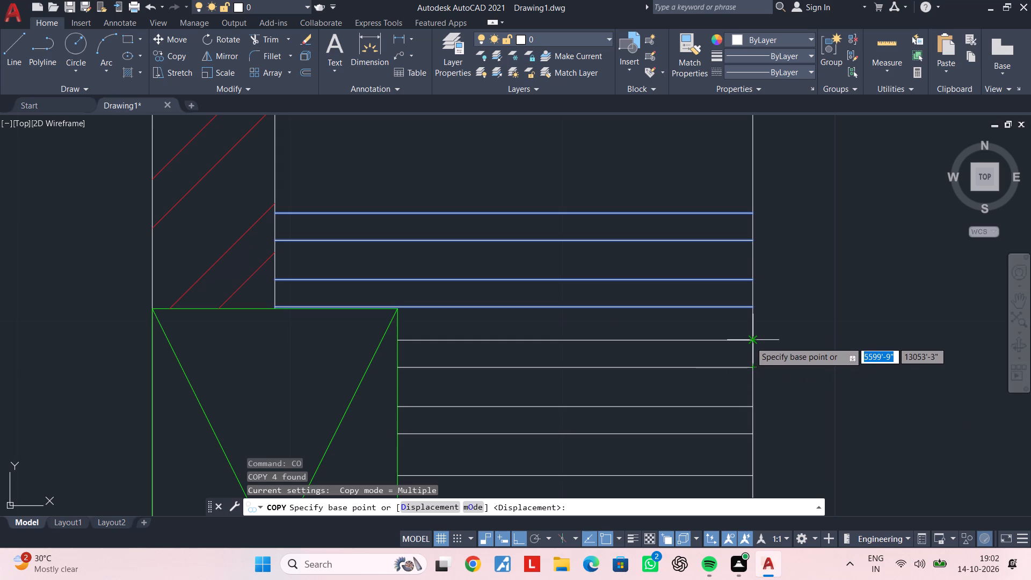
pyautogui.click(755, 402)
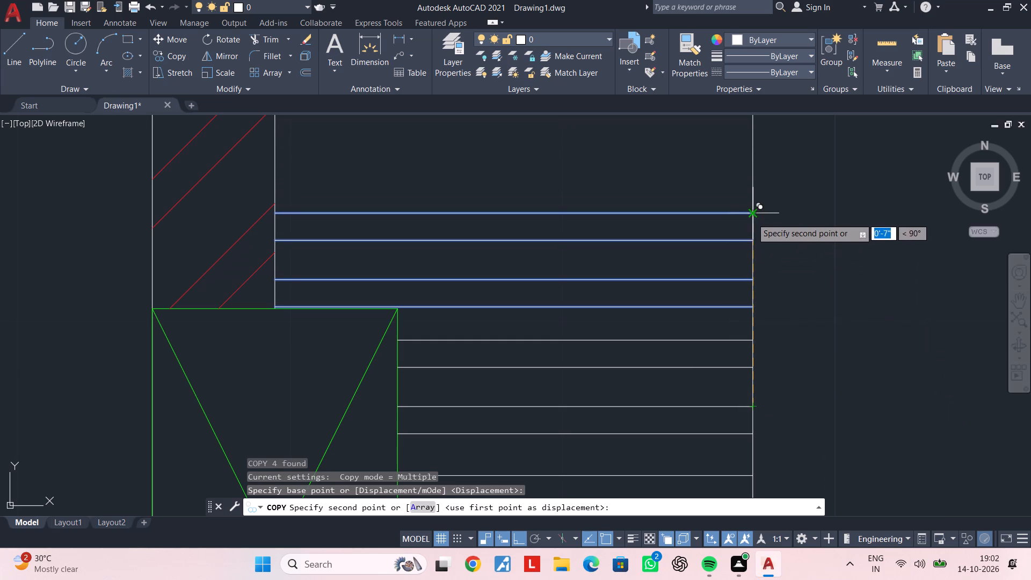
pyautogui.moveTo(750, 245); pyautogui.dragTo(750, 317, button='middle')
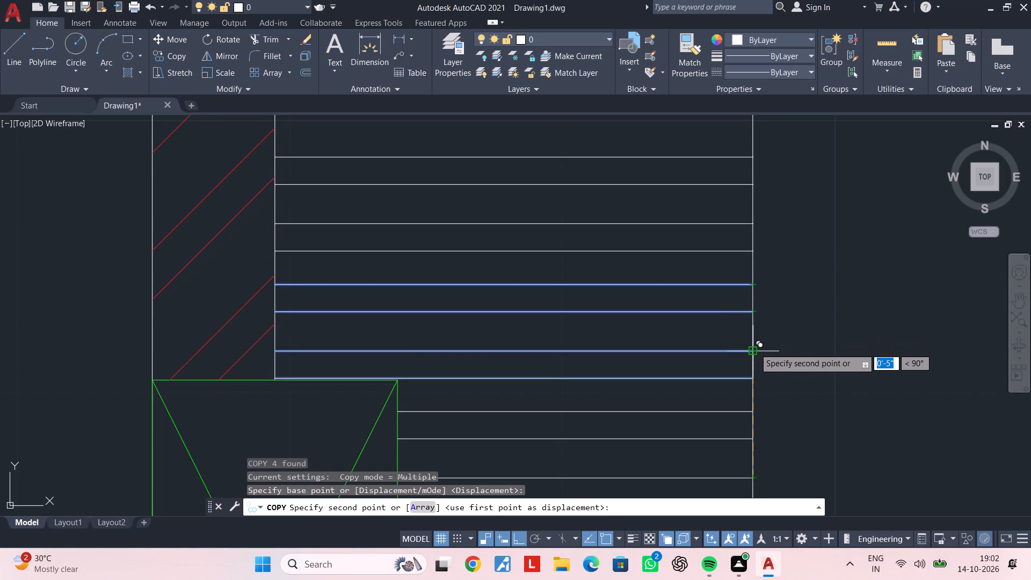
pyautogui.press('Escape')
# Copy the upper four extended lines straight up the strip, placing copies at about 5" and 9".
pyautogui.scroll(-2, 769, 332)
pyautogui.moveTo(769, 334); pyautogui.dragTo(769, 318, button='middle')
pyautogui.scroll(1, 758, 336)
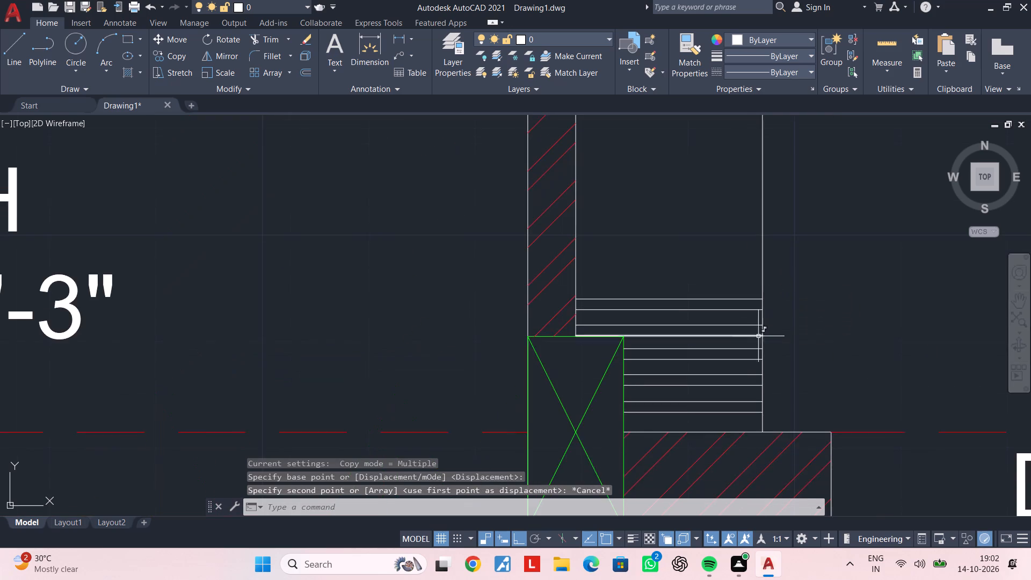
pyautogui.scroll(1, 758, 336)
pyautogui.click(744, 348)
pyautogui.click(683, 209)
pyautogui.press('c')
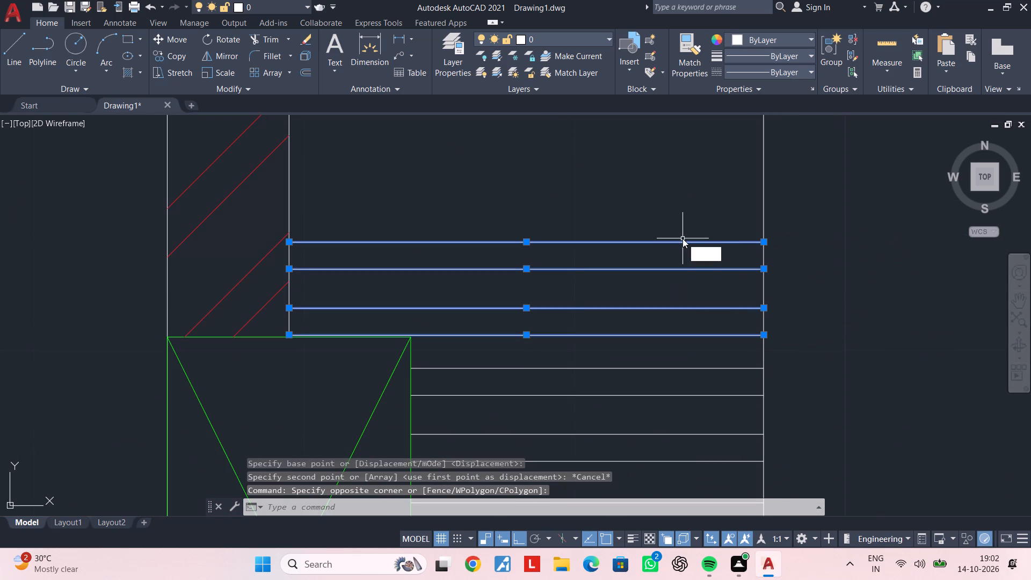
pyautogui.press('o')
pyautogui.press('space')
pyautogui.click(765, 394)
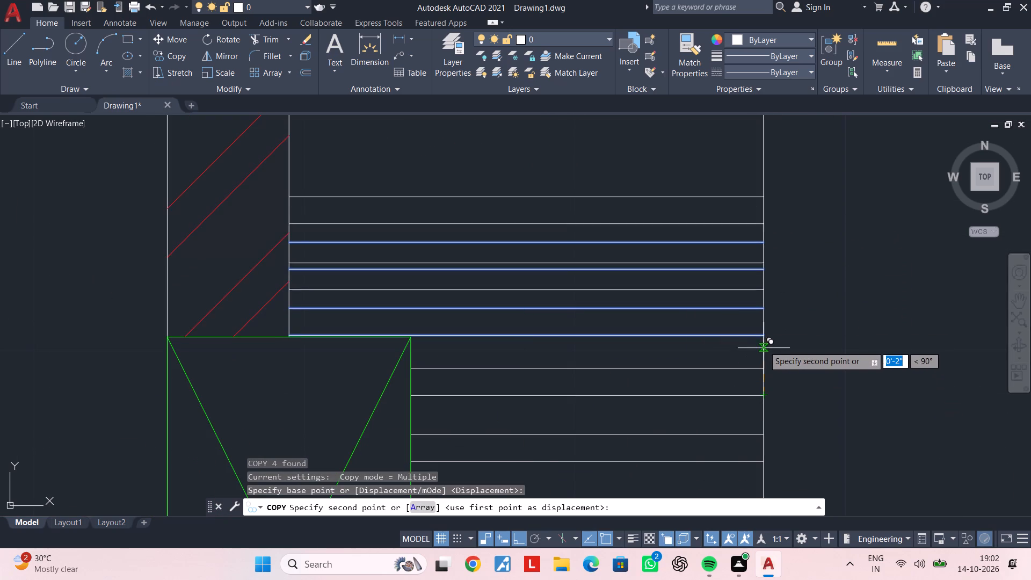
pyautogui.click(761, 268)
pyautogui.moveTo(761, 224); pyautogui.dragTo(744, 374, button='middle')
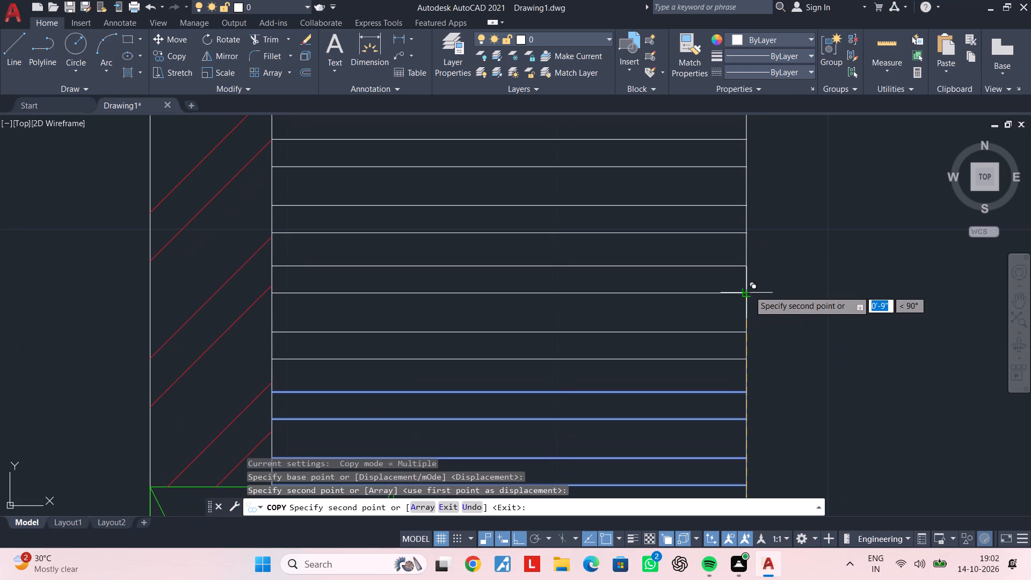
pyautogui.click(749, 291)
# Place four more copies of the four-line set up the strip, stacking each evenly above the last, including one at about 1'-7".
pyautogui.moveTo(750, 270); pyautogui.dragTo(735, 401, button='middle')
pyautogui.scroll(-2, 744, 323)
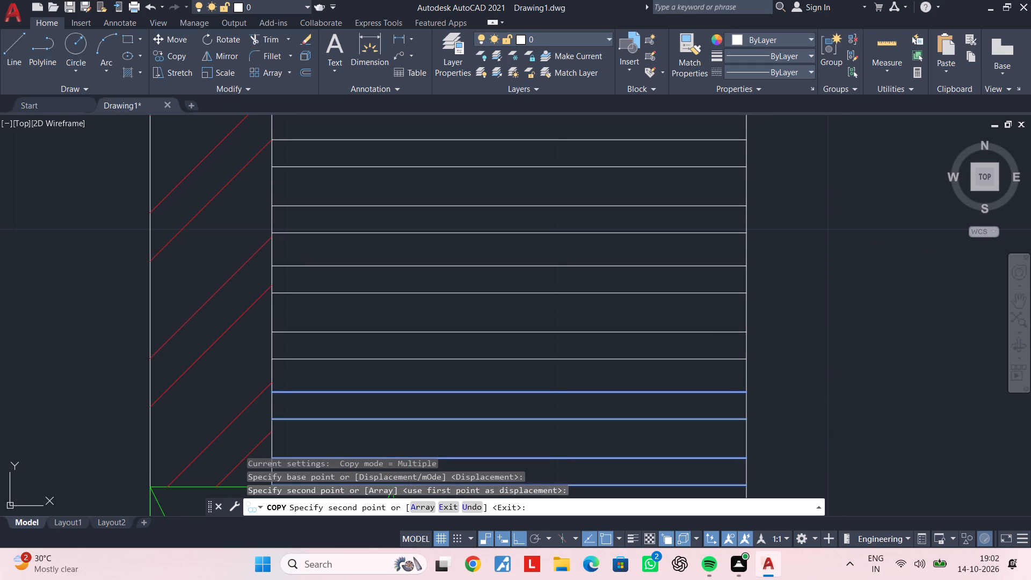
pyautogui.scroll(-2, 742, 309)
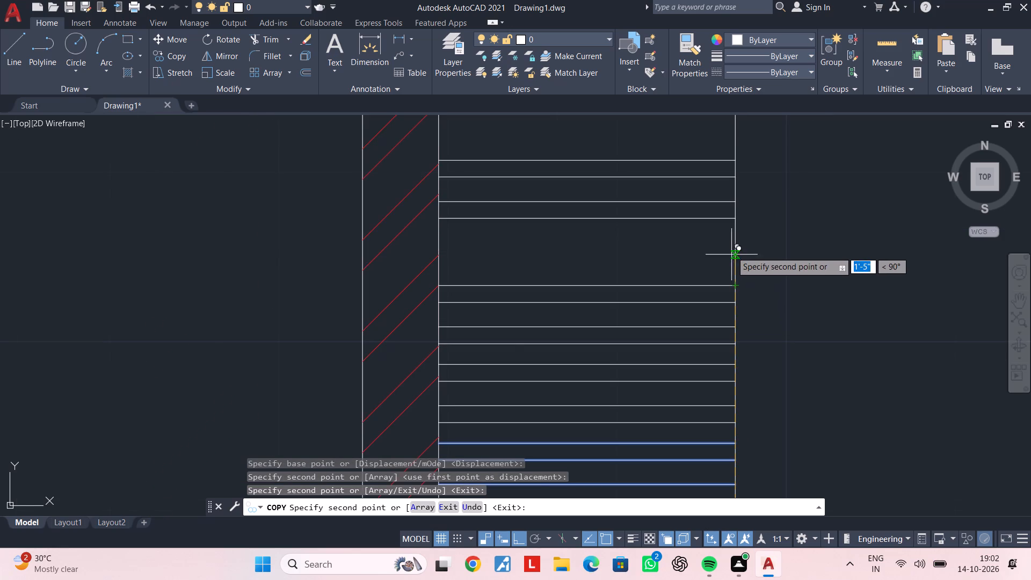
pyautogui.scroll(-1, 731, 250)
pyautogui.scroll(2, 736, 282)
pyautogui.click(725, 284)
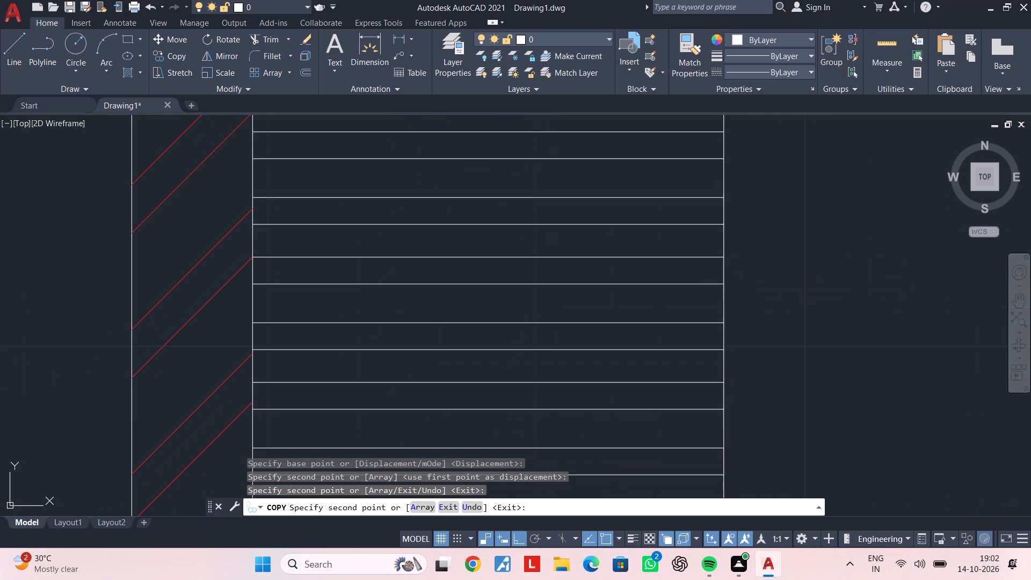
pyautogui.scroll(-3, 725, 275)
pyautogui.moveTo(730, 232); pyautogui.dragTo(700, 366, button='middle')
pyautogui.scroll(2, 700, 365)
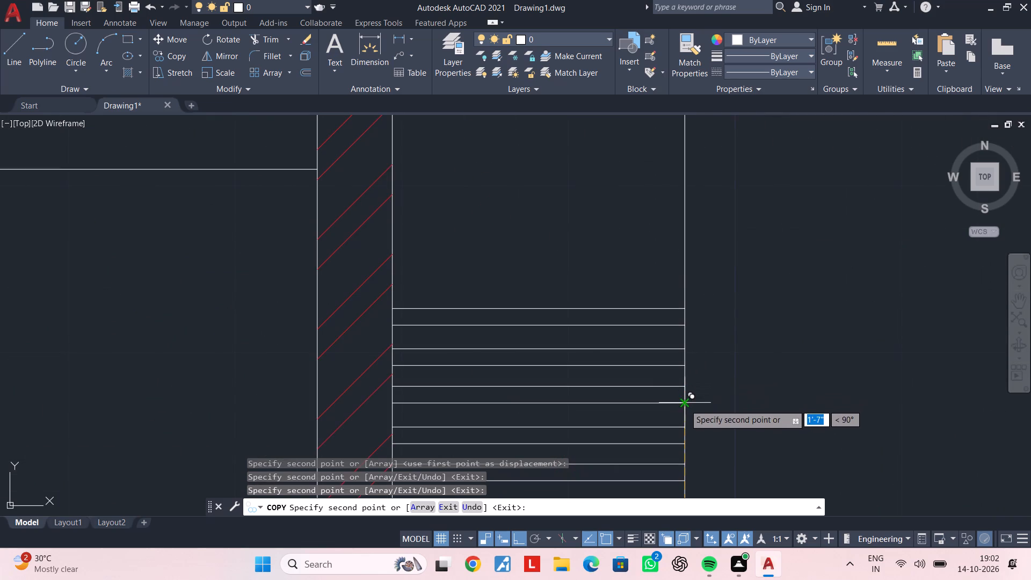
pyautogui.click(685, 404)
pyautogui.click(684, 328)
pyautogui.moveTo(684, 199); pyautogui.dragTo(682, 251, button='middle')
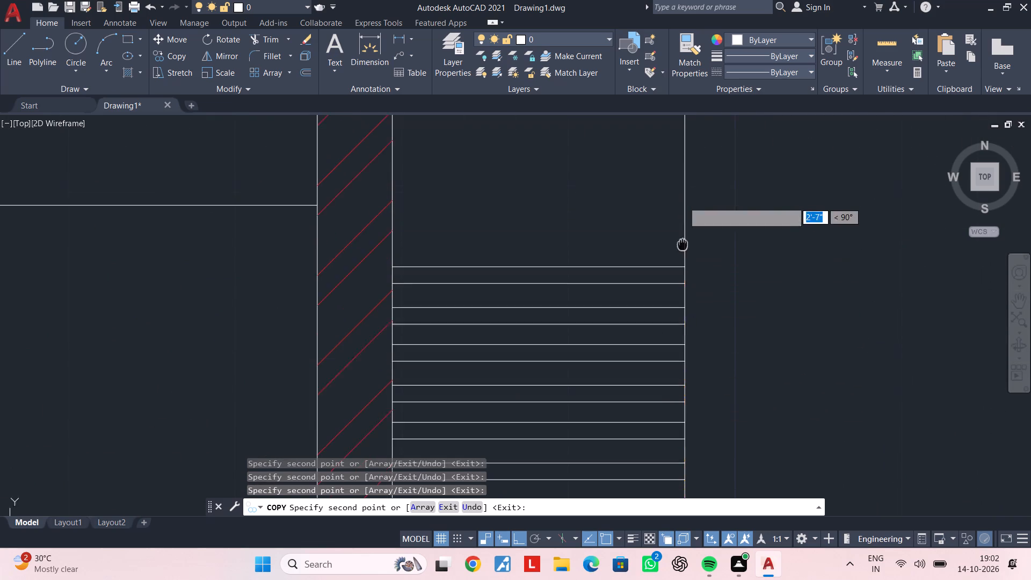
pyautogui.moveTo(682, 251); pyautogui.dragTo(675, 307, button='middle')
pyautogui.click(679, 352)
# Place three more copies of the four-line set up the bedroom strip, at about 2'-9", 3'-1" and 3'-6".
pyautogui.moveTo(681, 195); pyautogui.dragTo(669, 296, button='middle')
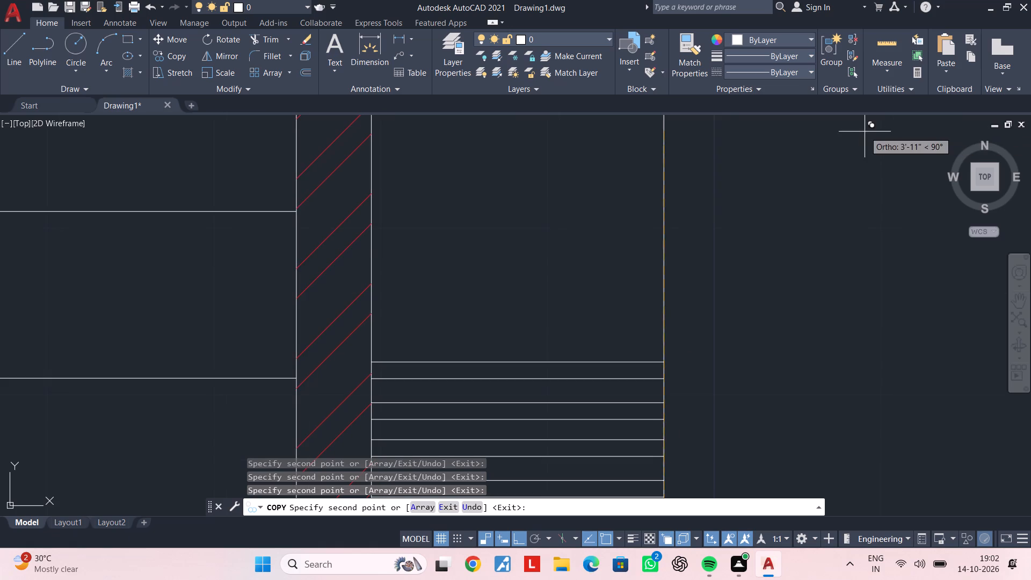
pyautogui.scroll(-3, 848, 148)
pyautogui.moveTo(797, 213); pyautogui.dragTo(751, 359, button='middle')
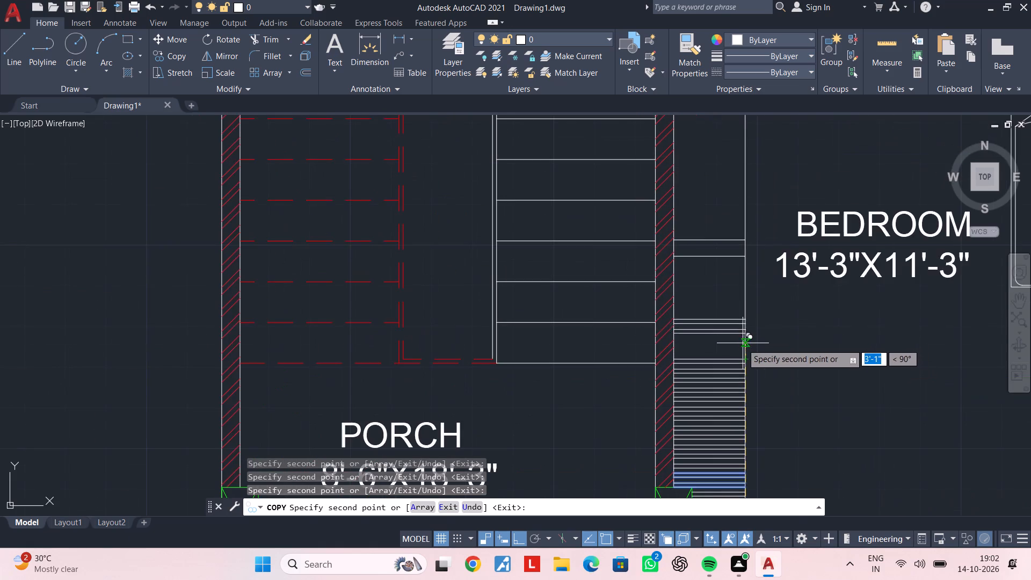
pyautogui.scroll(4, 742, 345)
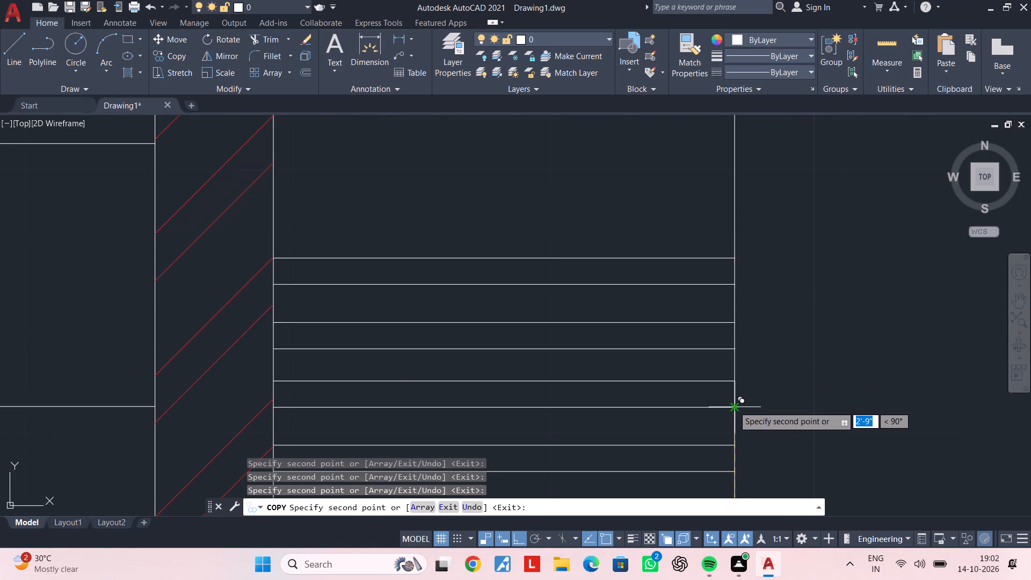
pyautogui.click(734, 407)
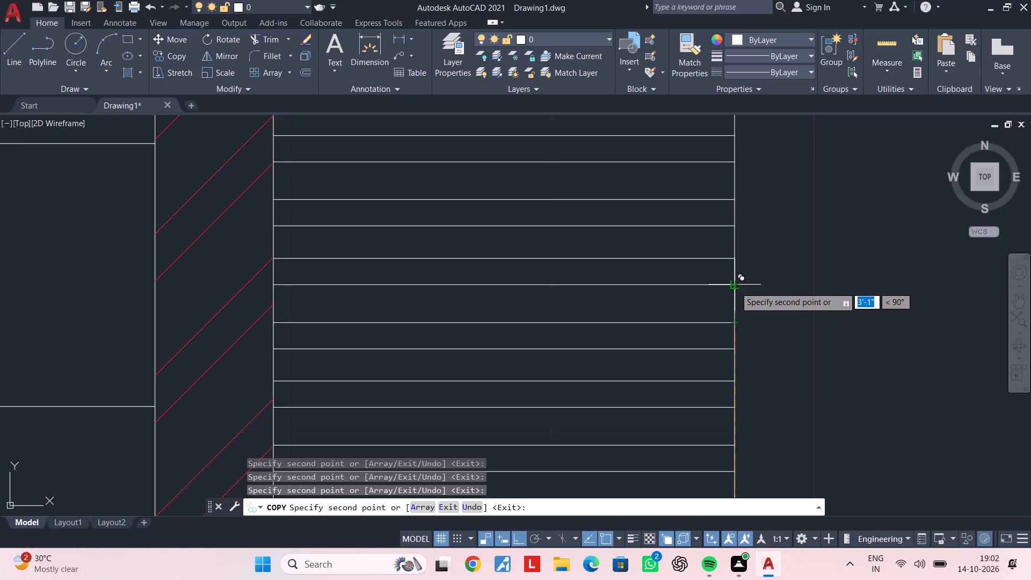
pyautogui.click(736, 283)
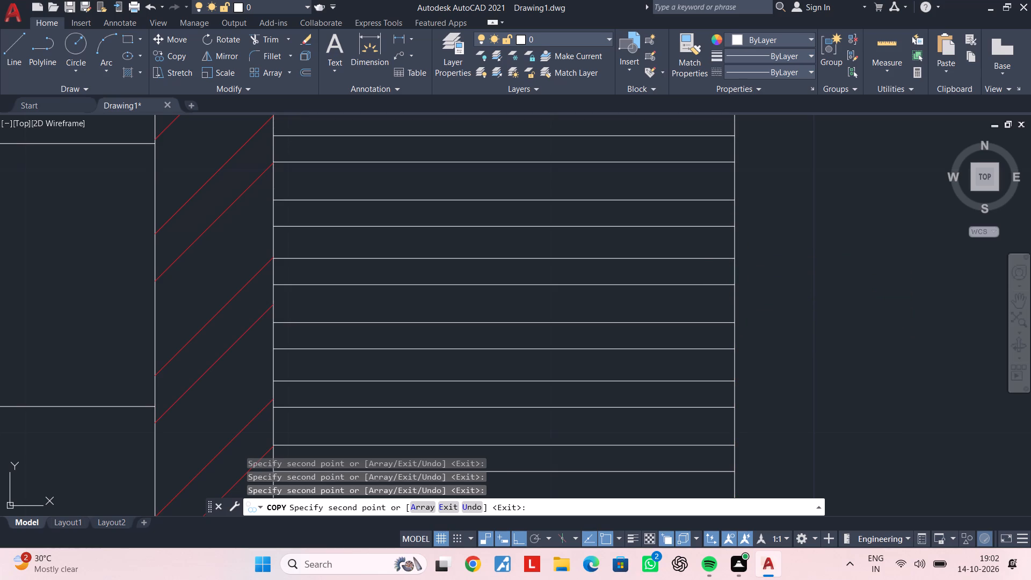
pyautogui.scroll(-2, 738, 261)
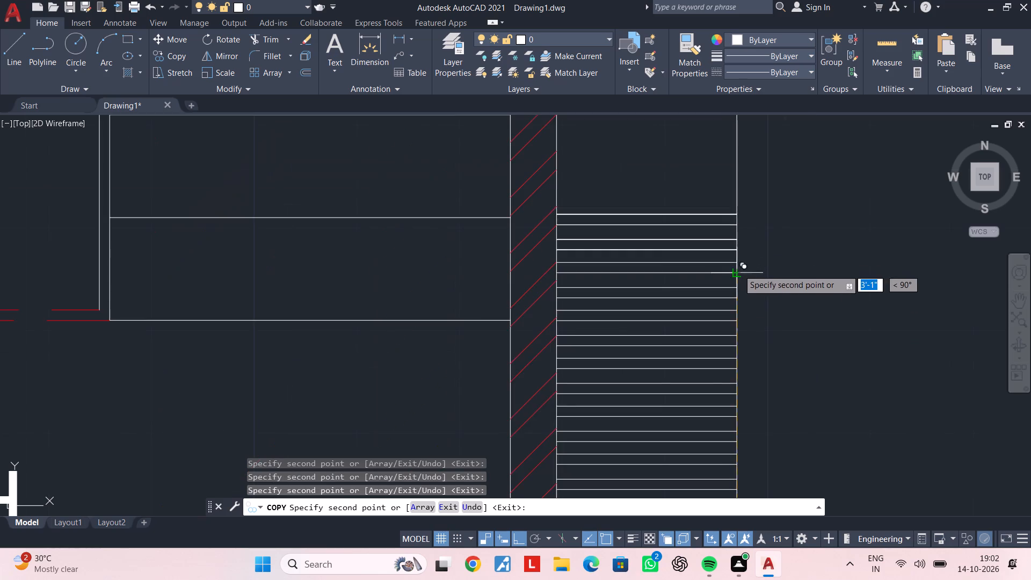
pyautogui.moveTo(738, 270); pyautogui.dragTo(713, 395, button='middle')
pyautogui.scroll(2, 713, 376)
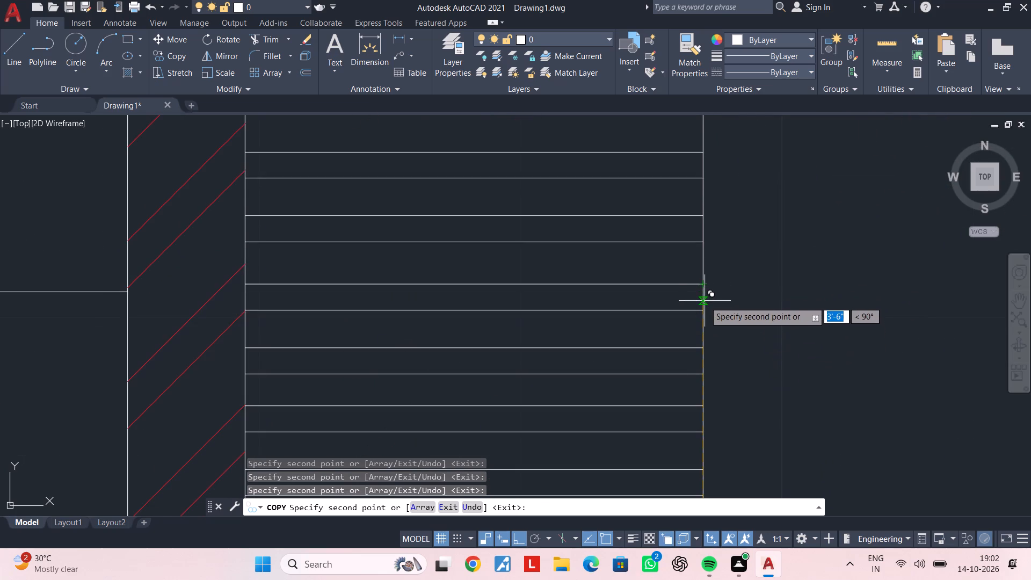
pyautogui.click(705, 309)
# Place two more copies of the four-line set up the strip, one at about 3'-11" and another evenly above it.
pyautogui.scroll(-1, 705, 248)
pyautogui.moveTo(705, 248); pyautogui.dragTo(703, 359, button='middle')
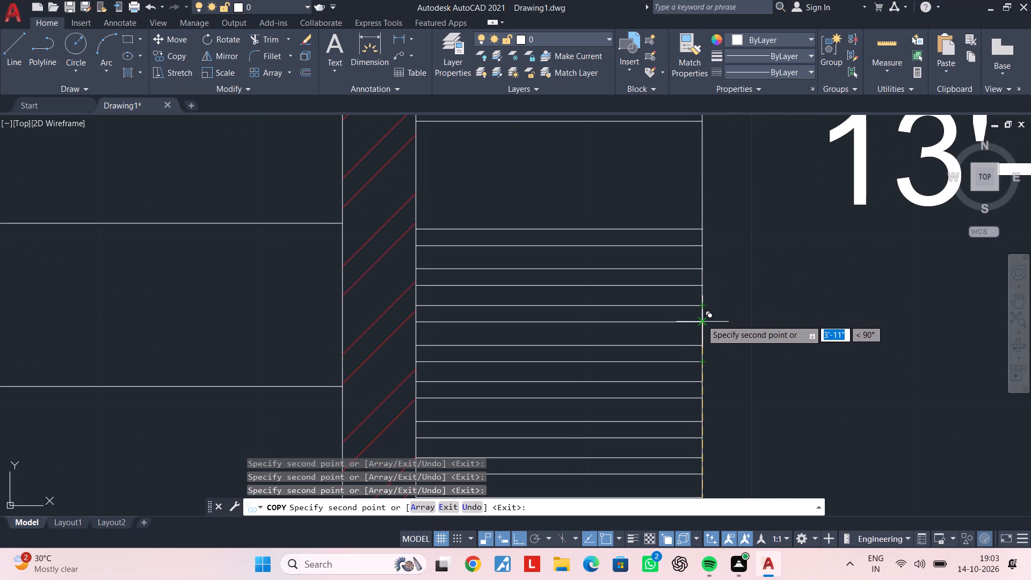
pyautogui.click(701, 321)
pyautogui.moveTo(705, 253); pyautogui.dragTo(702, 327, button='middle')
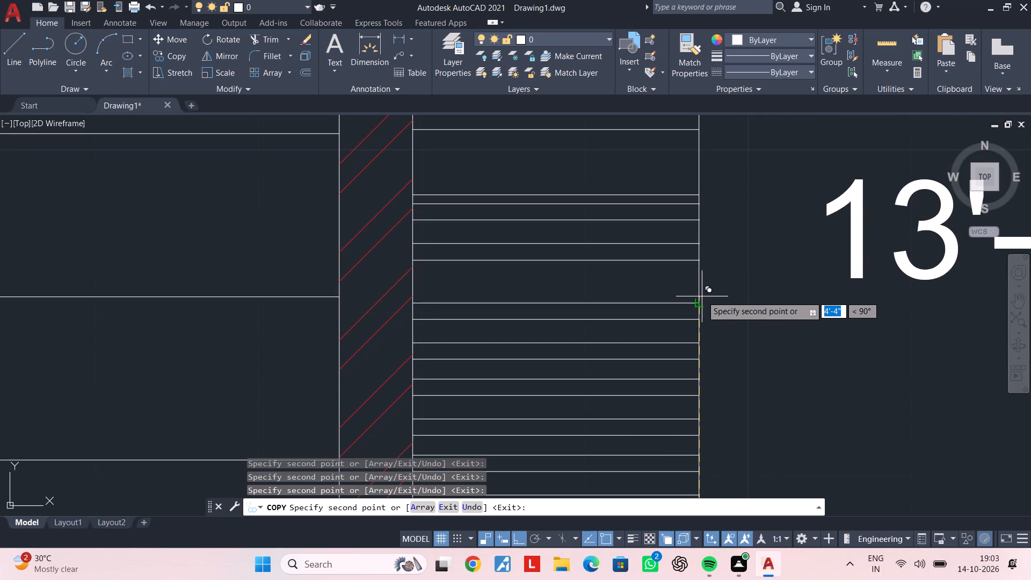
pyautogui.doubleClick(700, 318)
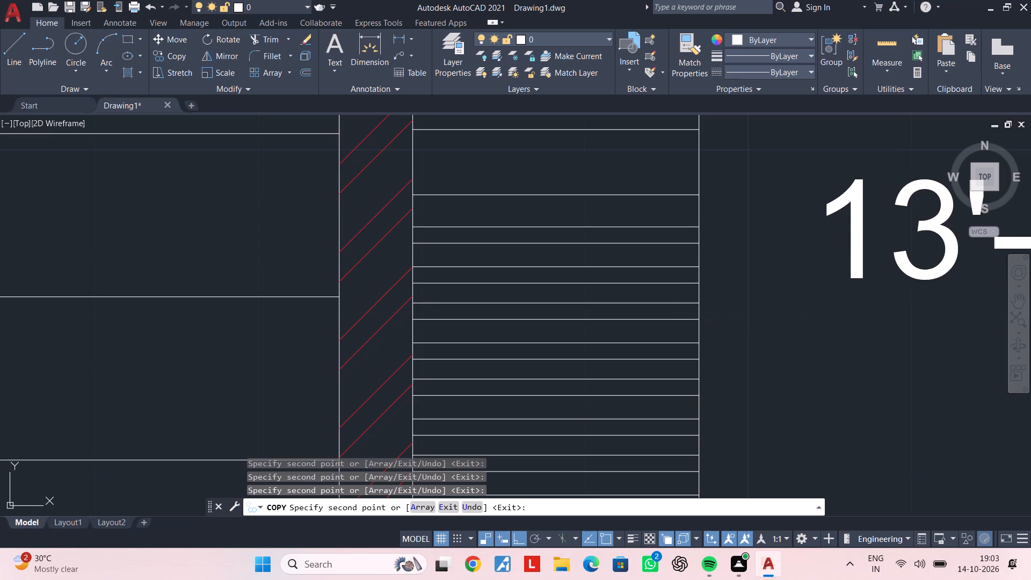
pyautogui.press('Escape')
pyautogui.scroll(-2, 708, 271)
pyautogui.press('Escape')
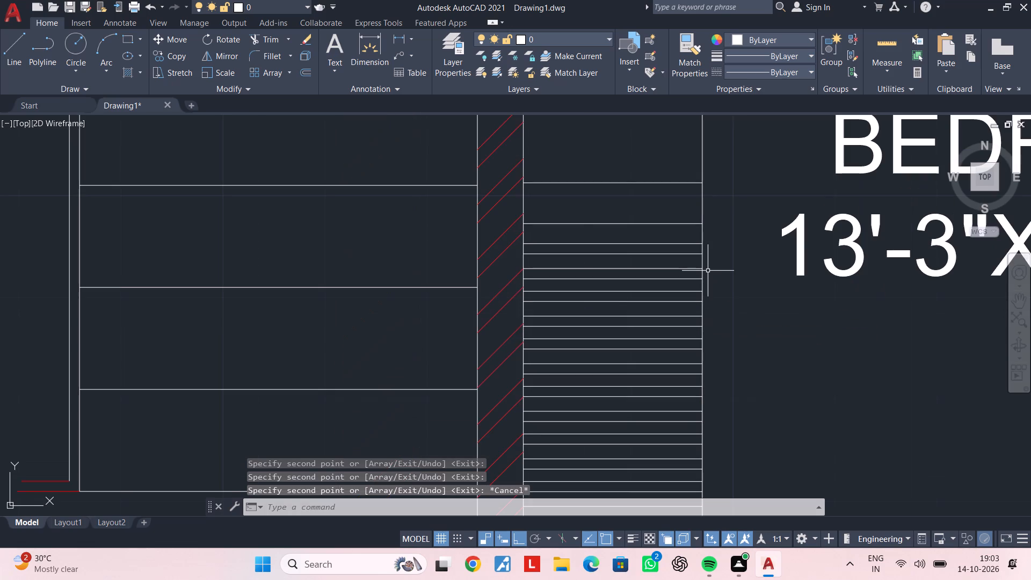
pyautogui.scroll(-2, 708, 271)
pyautogui.press('Escape')
pyautogui.press('Escape')
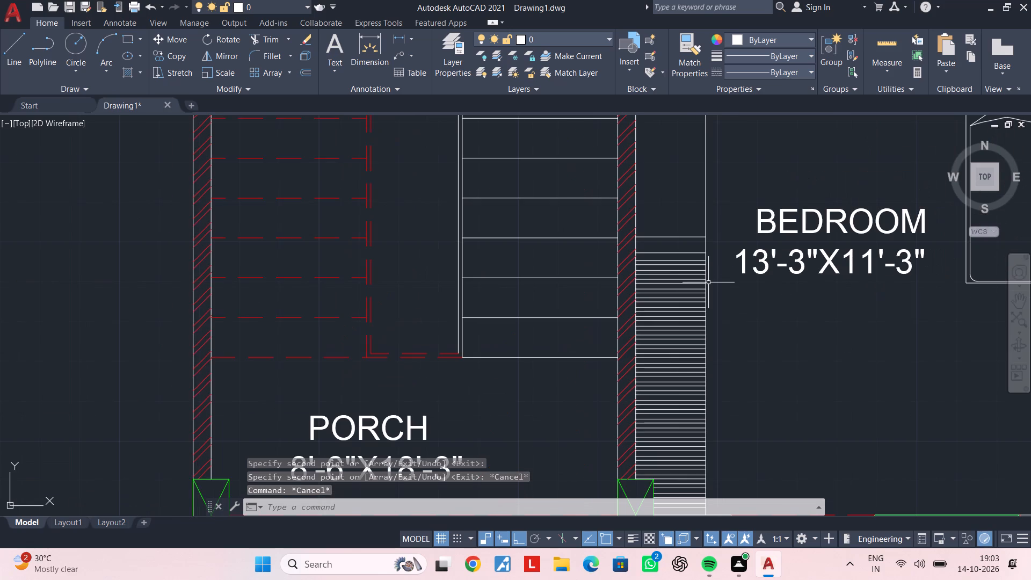
# Start saving the drawing and name the file "House residential plan".
pyautogui.hotkey('ctrl', 's')
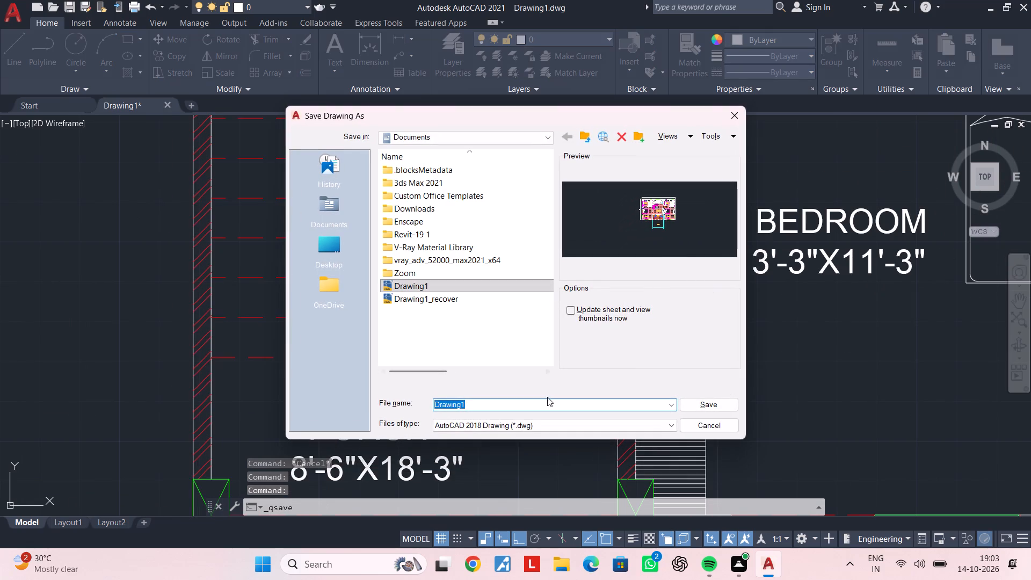
pyautogui.doubleClick(529, 404)
pyautogui.press('BackSpace')
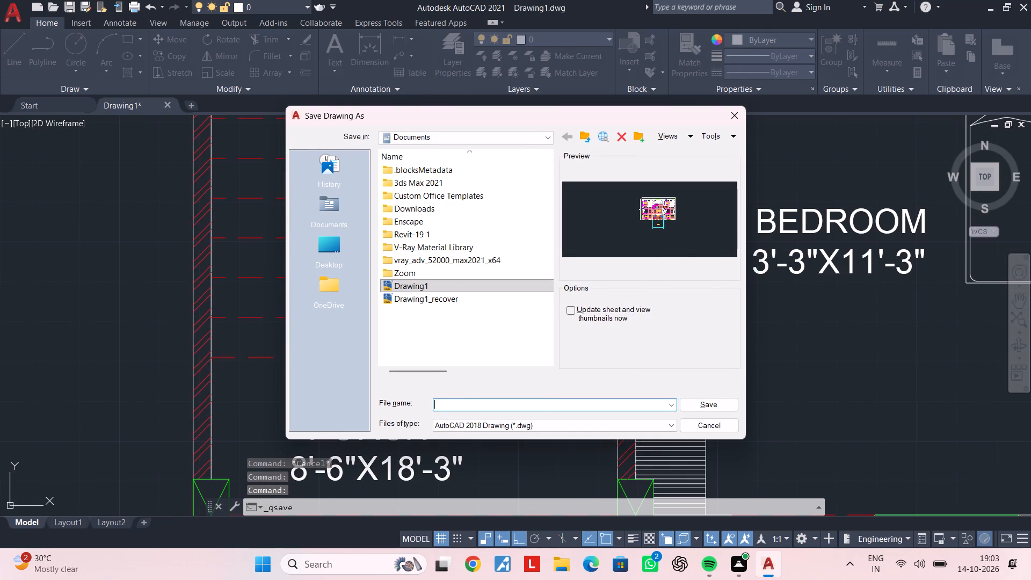
pyautogui.press('h')
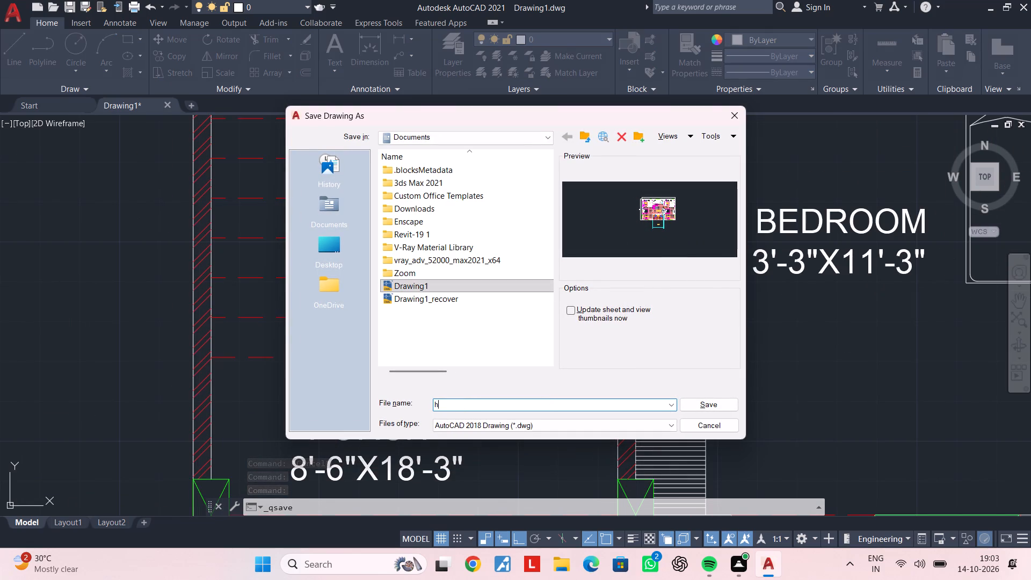
pyautogui.press('BackSpace')
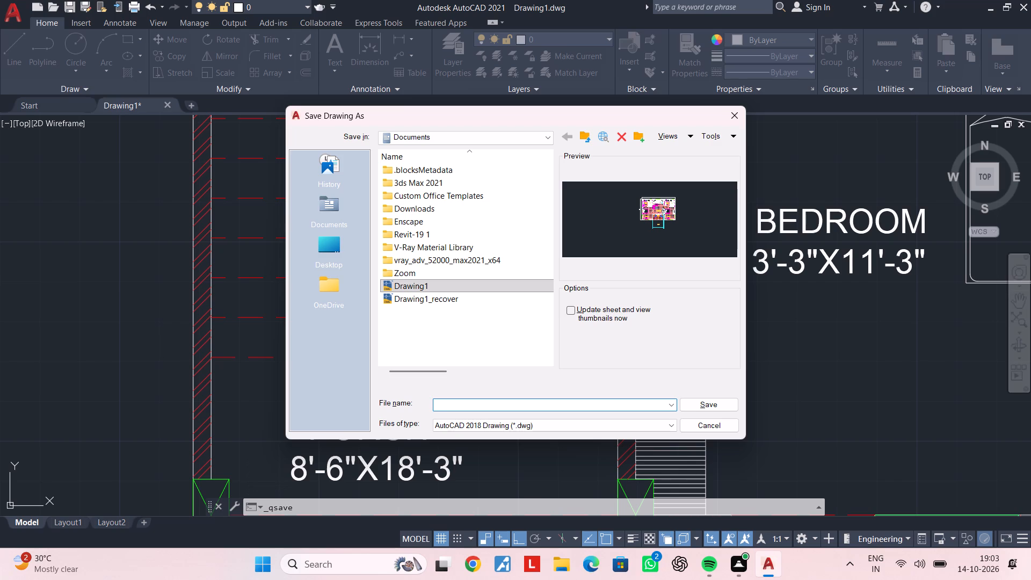
pyautogui.press('h')
pyautogui.write('ouse')
pyautogui.press('space')
pyautogui.write('residential')
pyautogui.press('space')
pyautogui.write('plan')
pyautogui.press('space')
# Save the drawing in the FUJI PLAN folder inside Downloads > Autocad.
pyautogui.click(428, 139)
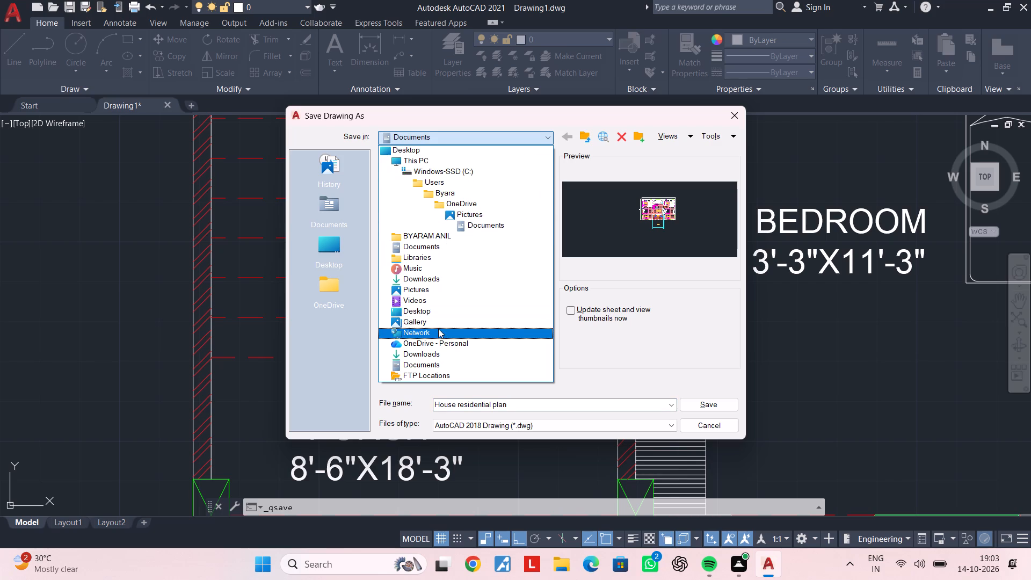
pyautogui.doubleClick(434, 280)
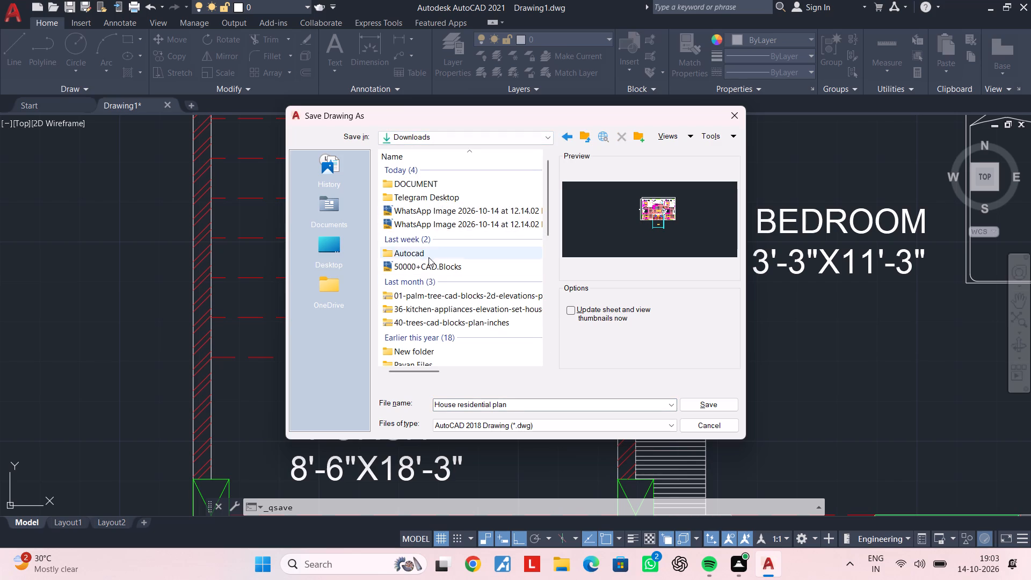
pyautogui.doubleClick(429, 253)
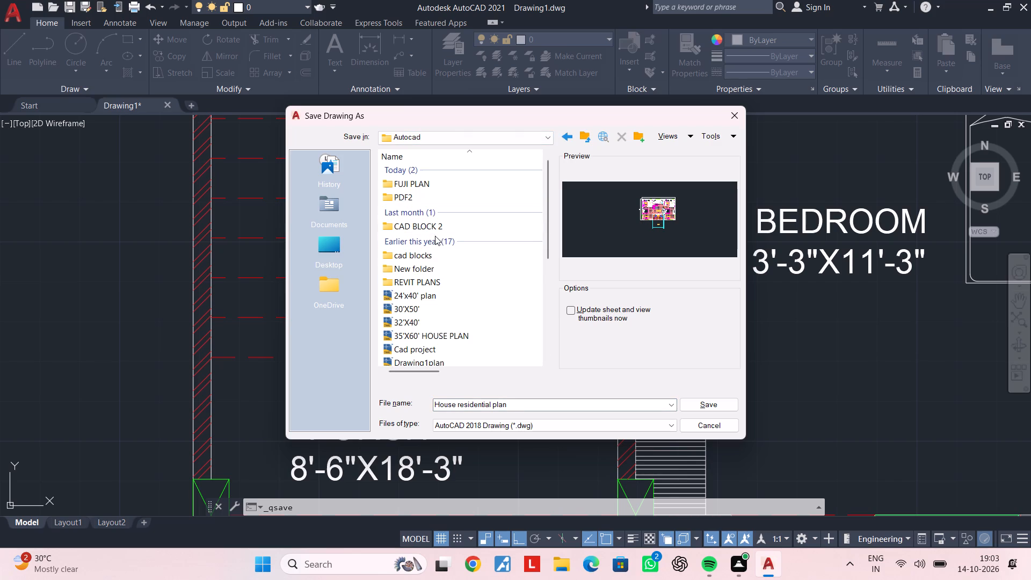
pyautogui.doubleClick(434, 184)
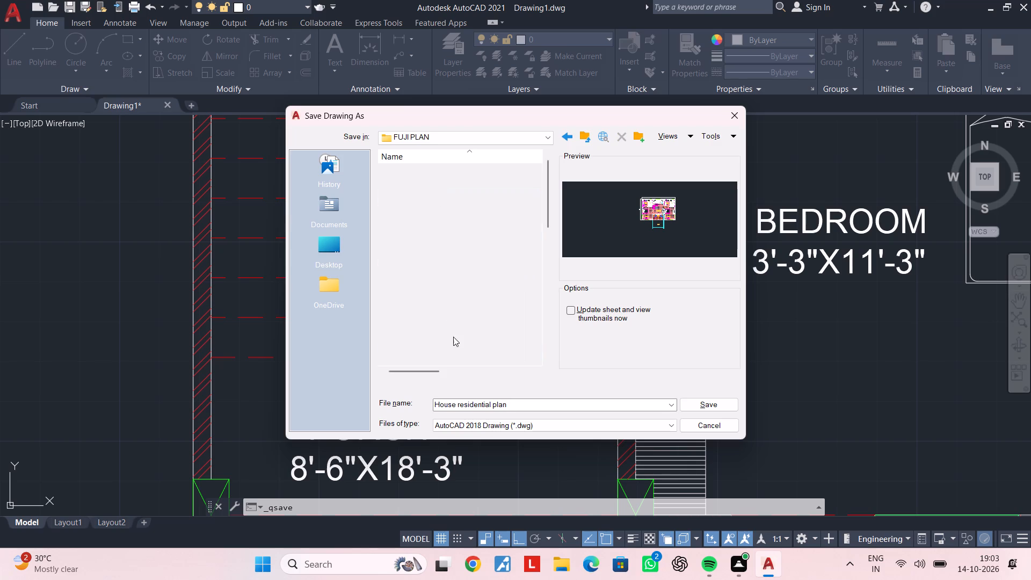
pyautogui.click(703, 406)
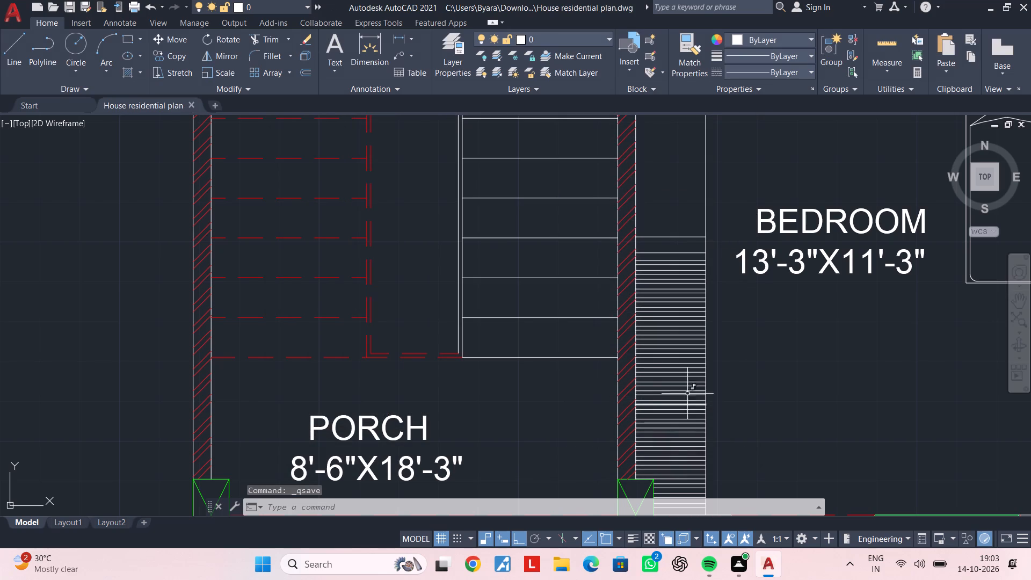
pyautogui.hotkey('ctrl', 's')
pyautogui.hotkey('ctrl', 's')
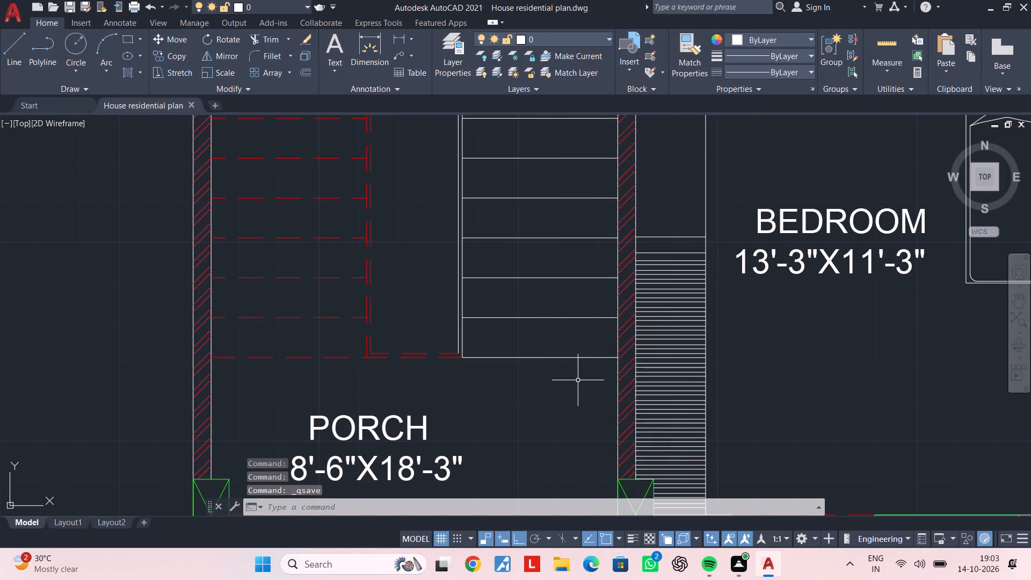
pyautogui.hotkey('ctrl', 's')
# Copy the 28 evenly spaced lines below the gap in the bedroom strip to about 3'-3" up, just above the gap's dividing lines.
pyautogui.scroll(-1, 612, 380)
pyautogui.moveTo(616, 385); pyautogui.dragTo(572, 416, button='middle')
pyautogui.scroll(3, 606, 353)
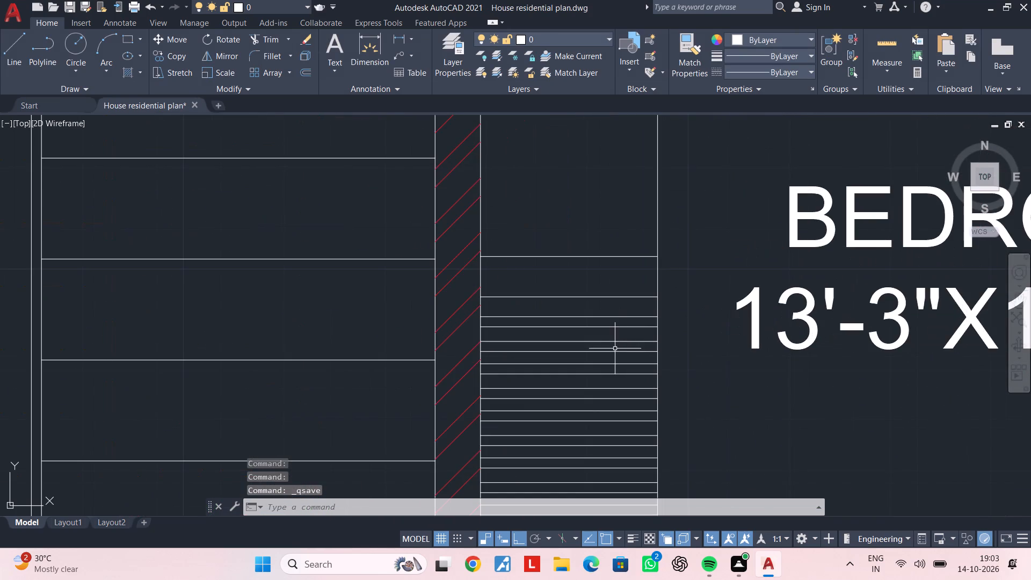
pyautogui.scroll(1, 617, 331)
pyautogui.scroll(-2, 618, 338)
pyautogui.moveTo(619, 338); pyautogui.dragTo(612, 305, button='middle')
pyautogui.scroll(3, 611, 302)
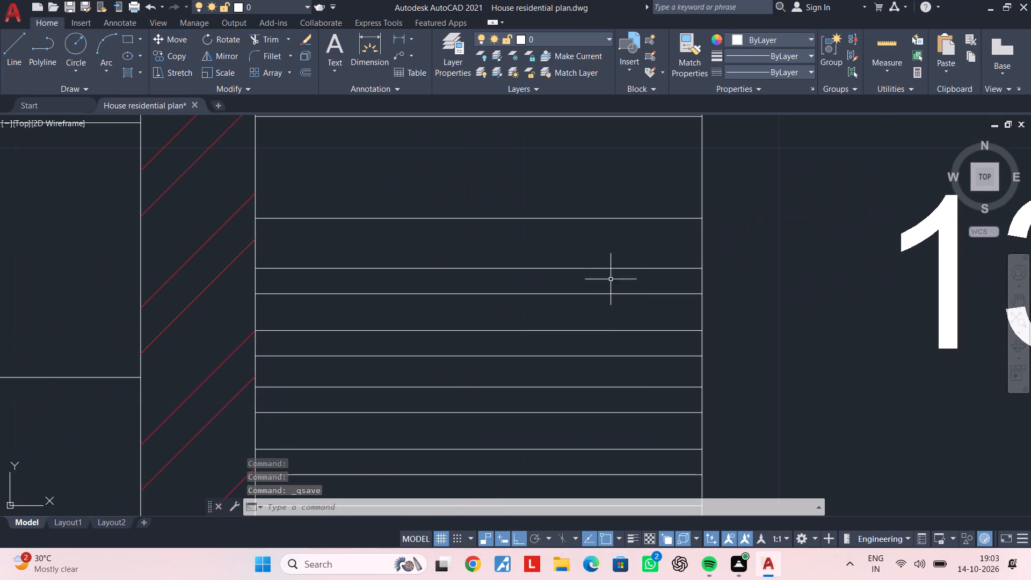
pyautogui.click(612, 261)
pyautogui.moveTo(590, 404); pyautogui.dragTo(592, 274, button='middle')
pyautogui.scroll(-2, 576, 400)
pyautogui.moveTo(576, 403); pyautogui.dragTo(575, 296, button='middle')
pyautogui.moveTo(562, 432); pyautogui.dragTo(568, 336, button='middle')
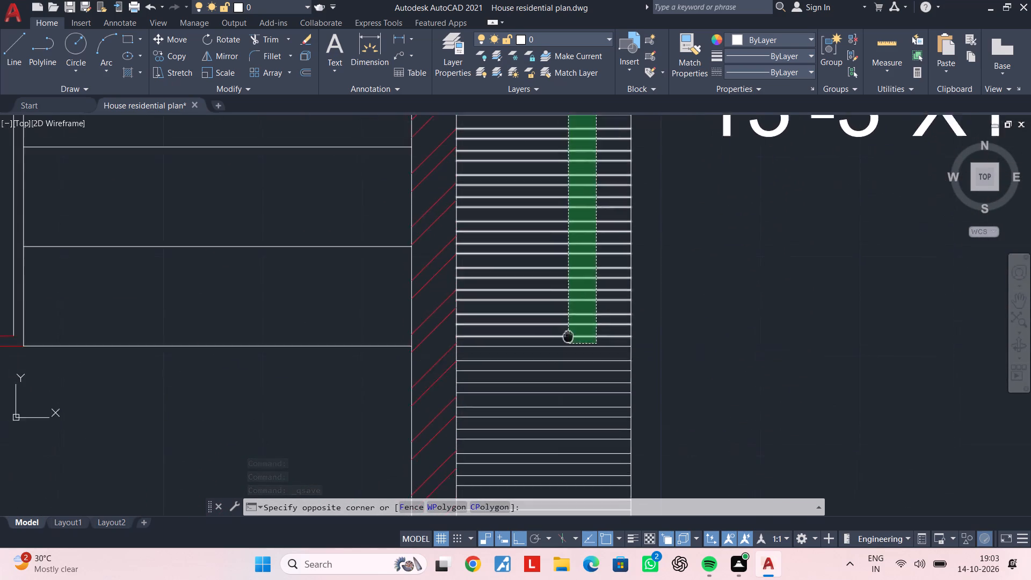
pyautogui.moveTo(568, 336); pyautogui.dragTo(568, 300, button='middle')
pyautogui.moveTo(567, 343); pyautogui.dragTo(566, 281, button='middle')
pyautogui.scroll(3, 563, 298)
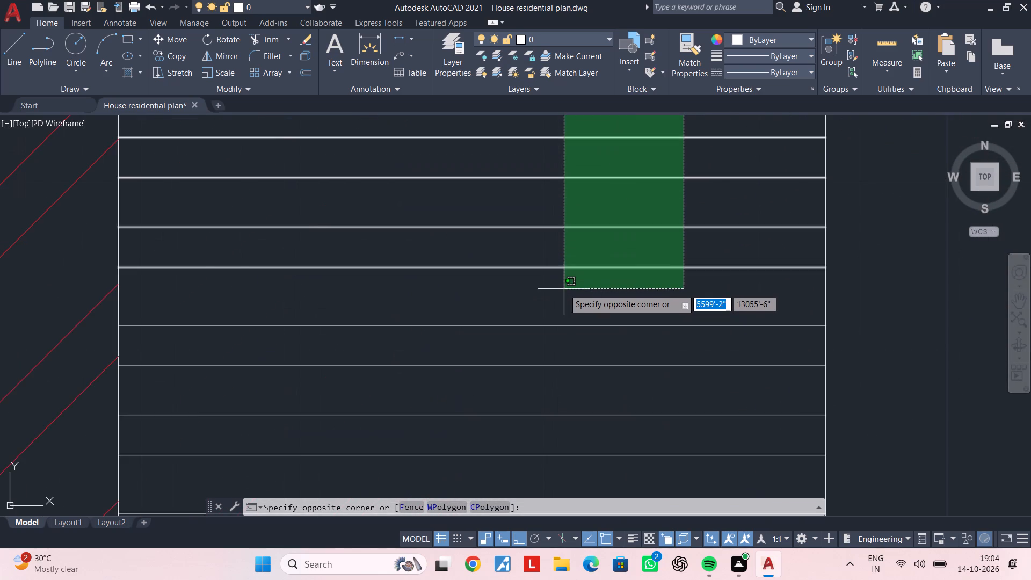
pyautogui.scroll(-1, 564, 289)
pyautogui.click(569, 356)
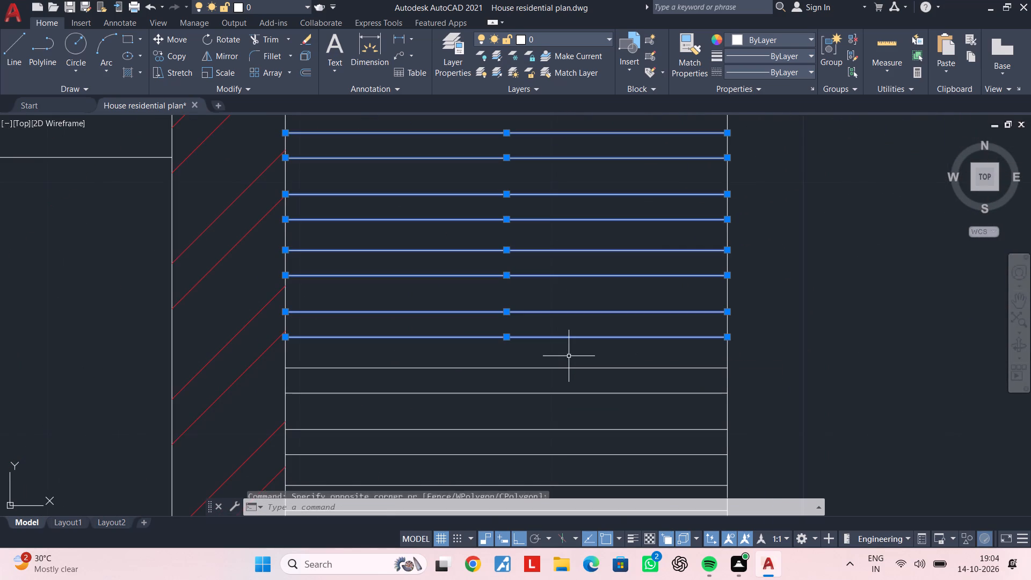
pyautogui.press('c')
pyautogui.write('o')
pyautogui.press('space')
pyautogui.scroll(-1, 610, 360)
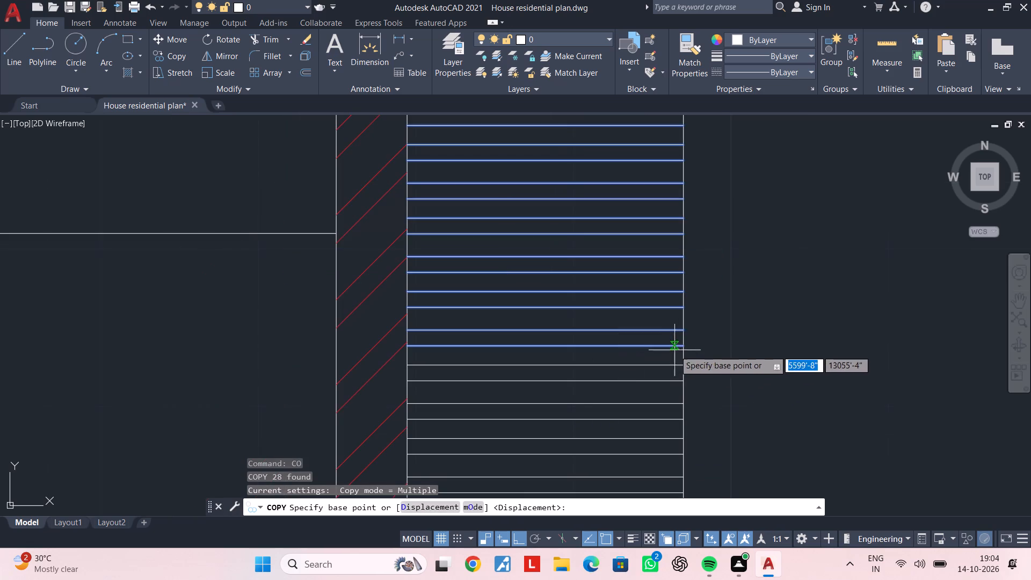
pyautogui.click(685, 345)
pyautogui.scroll(-2, 691, 308)
pyautogui.moveTo(686, 211); pyautogui.dragTo(663, 417, button='middle')
pyautogui.scroll(1, 667, 296)
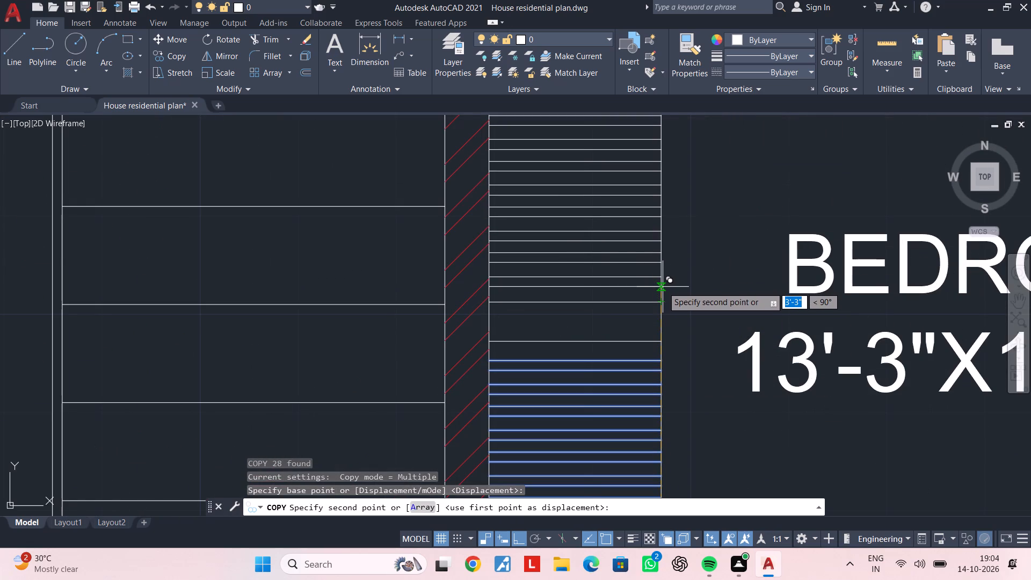
pyautogui.click(663, 281)
# Place a second copy of the line set about 5'-11" up, continuing the strip to the hatched wall beside the green column.
pyautogui.scroll(-3, 665, 274)
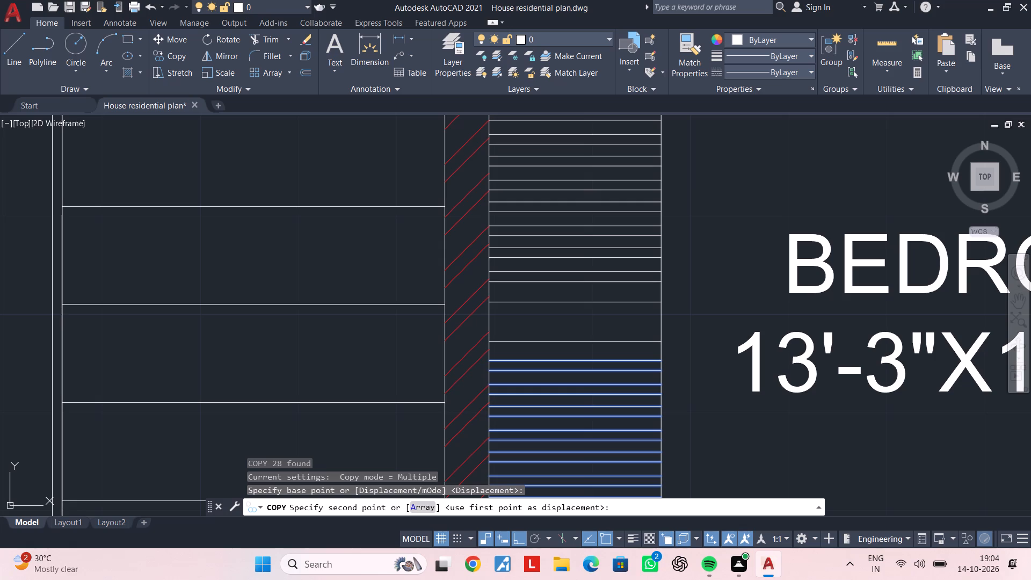
pyautogui.scroll(-4, 666, 272)
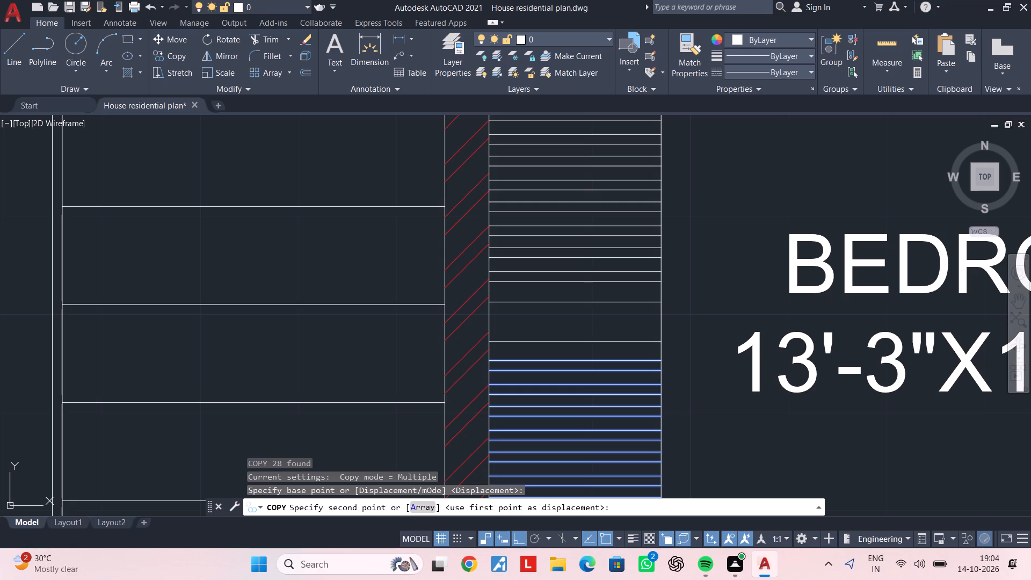
pyautogui.scroll(-3, 671, 274)
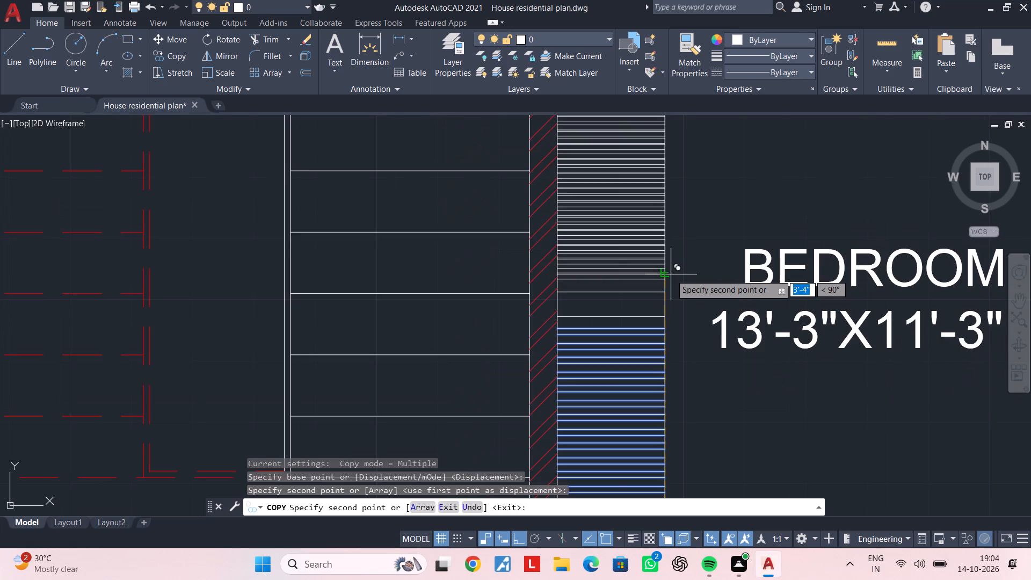
pyautogui.scroll(-2, 671, 274)
pyautogui.moveTo(676, 193); pyautogui.dragTo(679, 345, button='middle')
pyautogui.scroll(2, 679, 345)
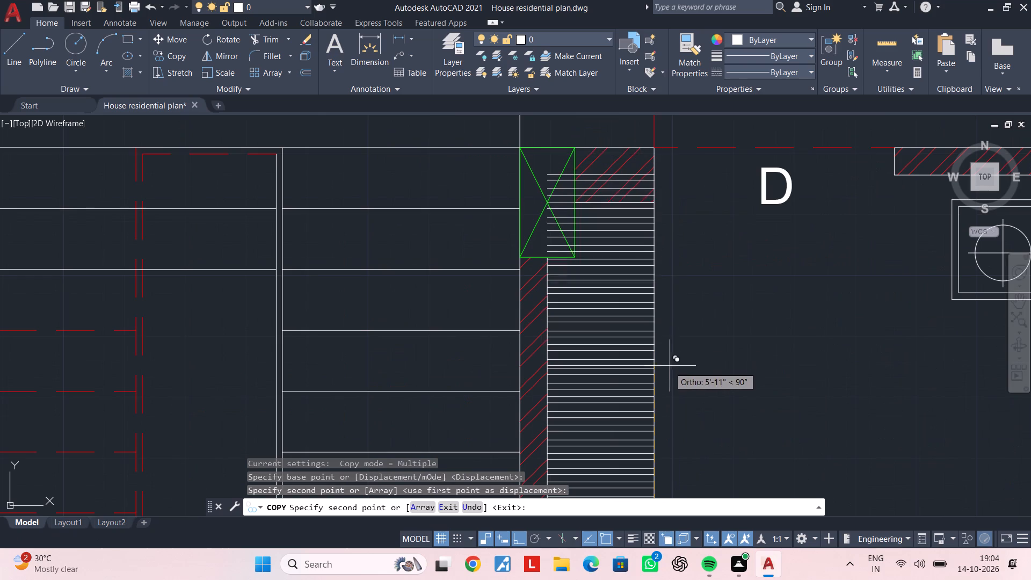
pyautogui.scroll(2, 660, 379)
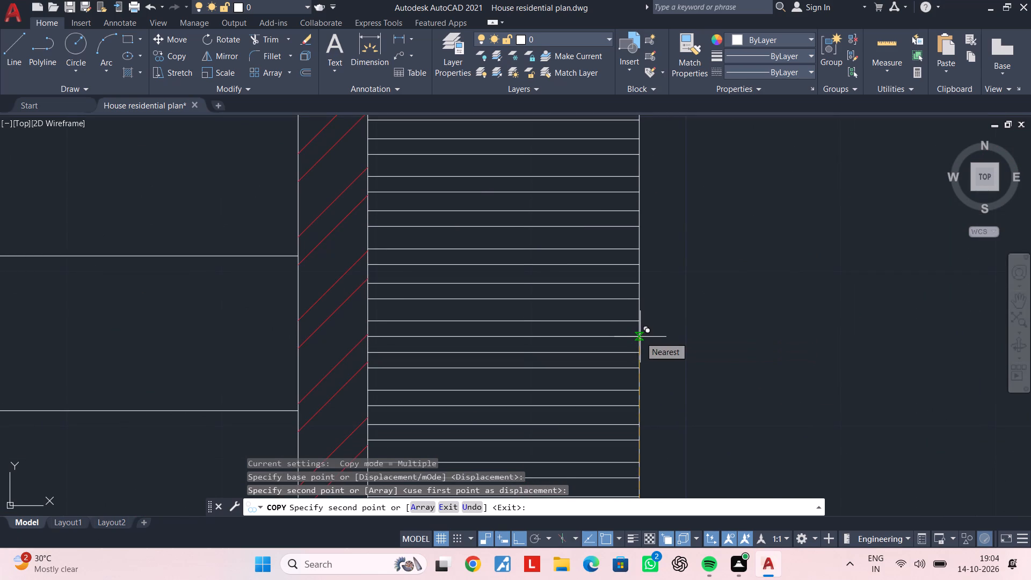
pyautogui.click(640, 337)
pyautogui.scroll(-2, 715, 272)
pyautogui.moveTo(715, 275); pyautogui.dragTo(687, 409, button='middle')
pyautogui.press('Escape')
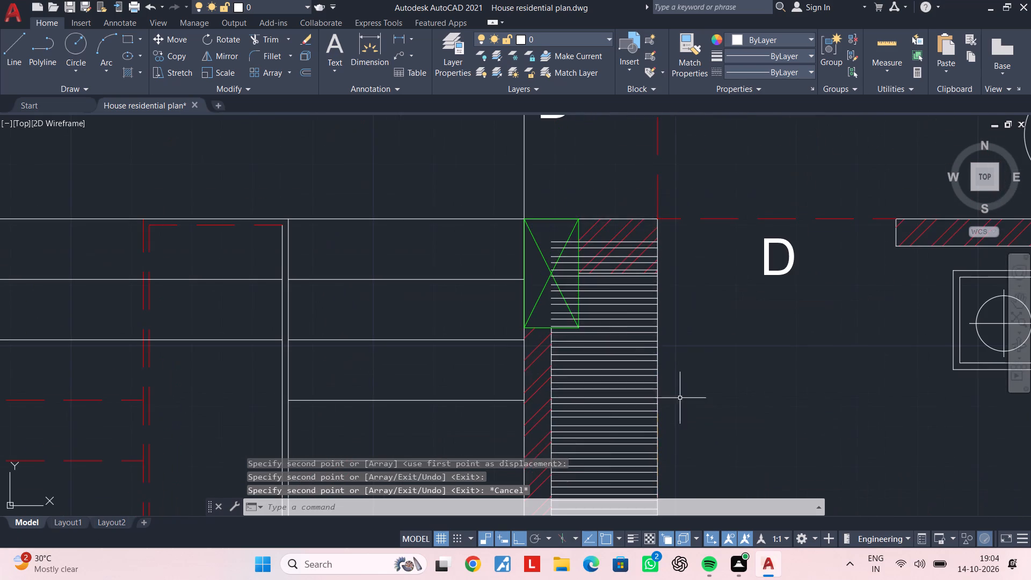
# Trim away the copied line just inside the lower edge of the hatched wall piece at the strip's upper end.
pyautogui.scroll(1, 625, 336)
pyautogui.moveTo(612, 305); pyautogui.dragTo(611, 334, button='middle')
pyautogui.press('Escape')
pyautogui.write('tr')
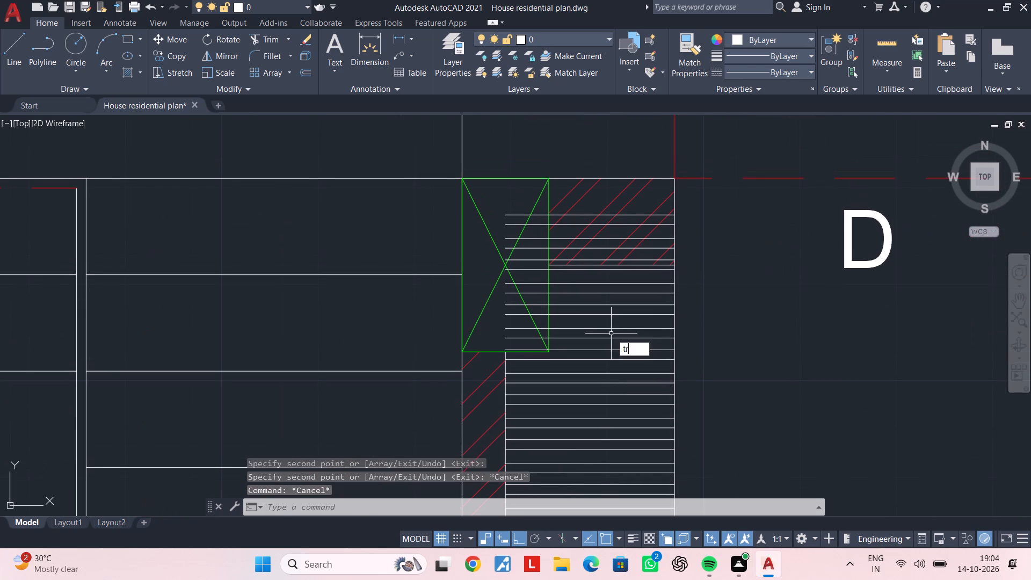
pyautogui.press('space')
pyautogui.scroll(4, 643, 272)
pyautogui.moveTo(680, 265); pyautogui.dragTo(634, 336, button='middle')
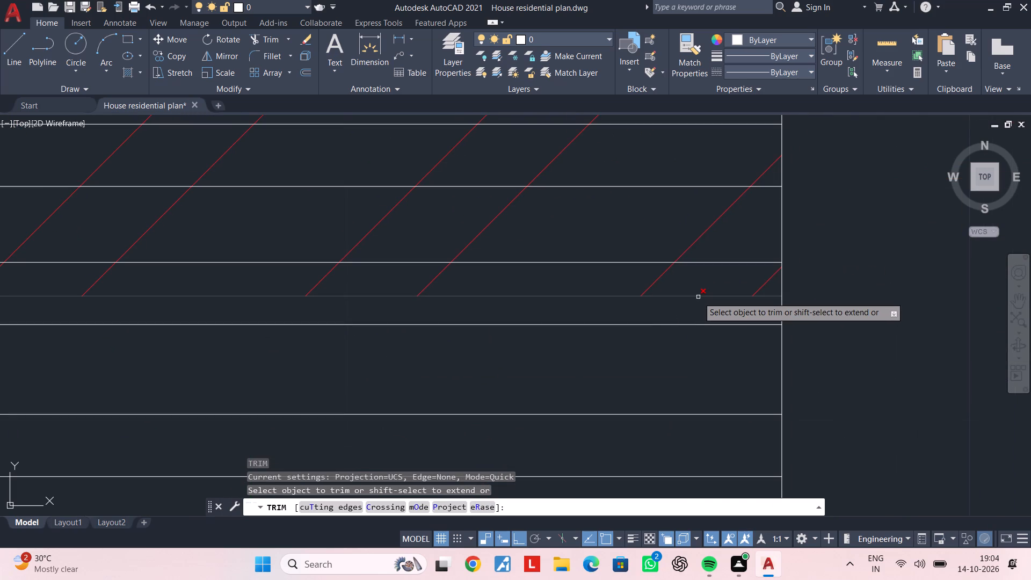
pyautogui.click(720, 263)
pyautogui.press('Escape')
# Erase the remaining four copied lines that cross the hatched wall piece beside the upper green column, keeping the hatch.
pyautogui.scroll(-2, 720, 263)
pyautogui.moveTo(720, 264); pyautogui.dragTo(717, 343, button='middle')
pyautogui.scroll(1, 699, 322)
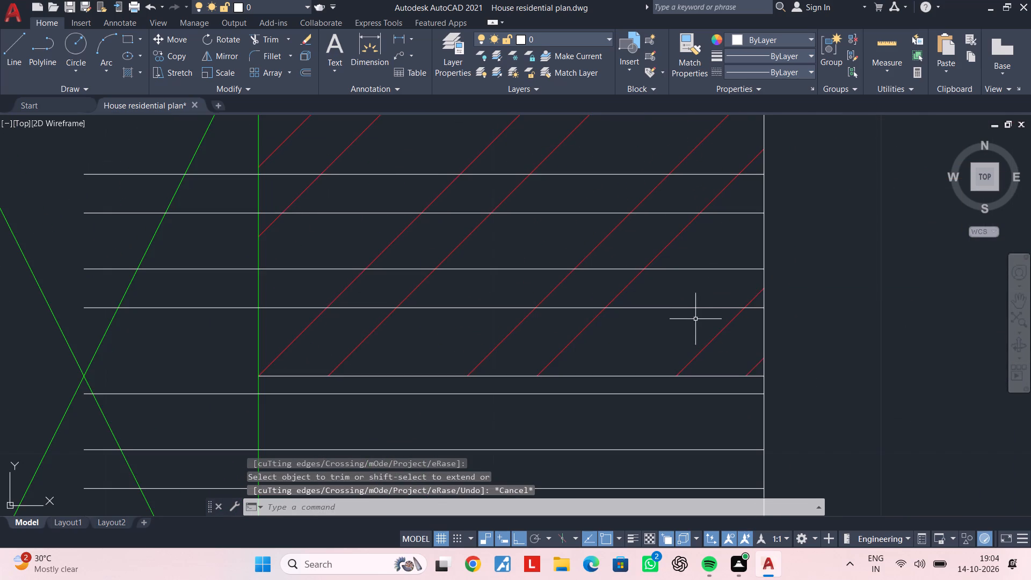
pyautogui.click(695, 319)
pyautogui.click(706, 259)
pyautogui.click(694, 259)
pyautogui.click(677, 323)
pyautogui.press('Delete')
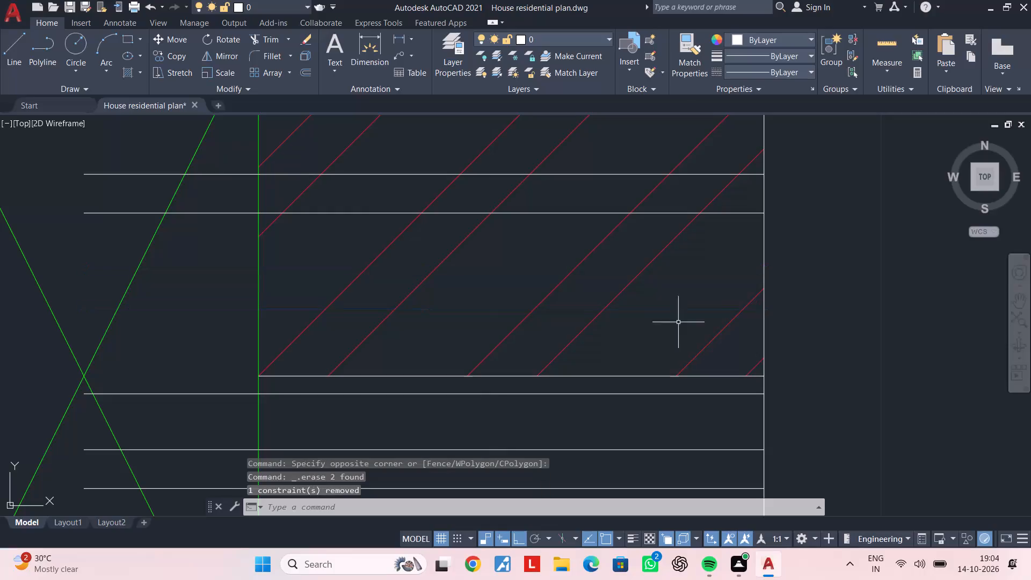
pyautogui.click(738, 235)
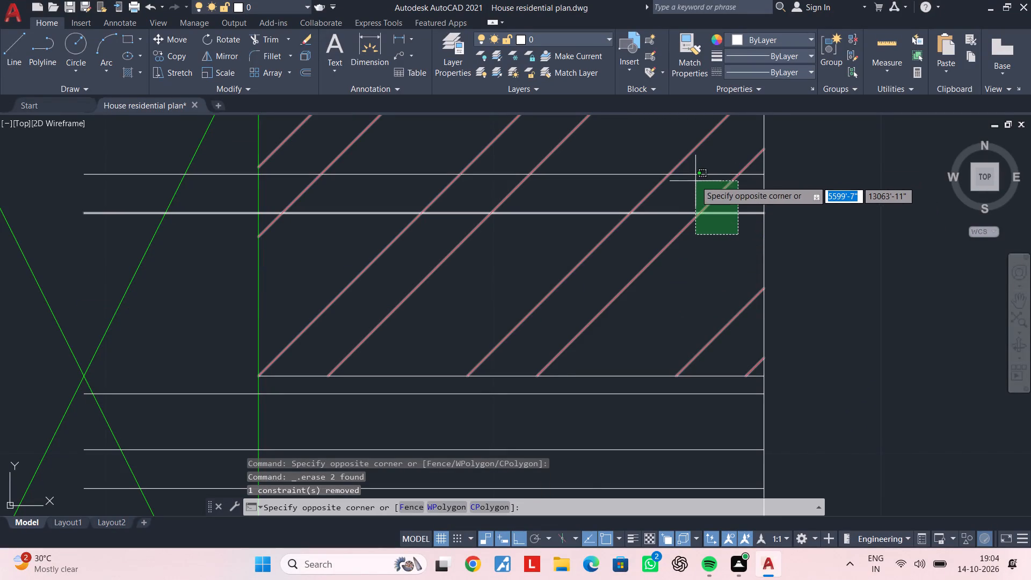
pyautogui.press('1')
pyautogui.press('Escape')
pyautogui.press('Escape')
pyautogui.click(702, 166)
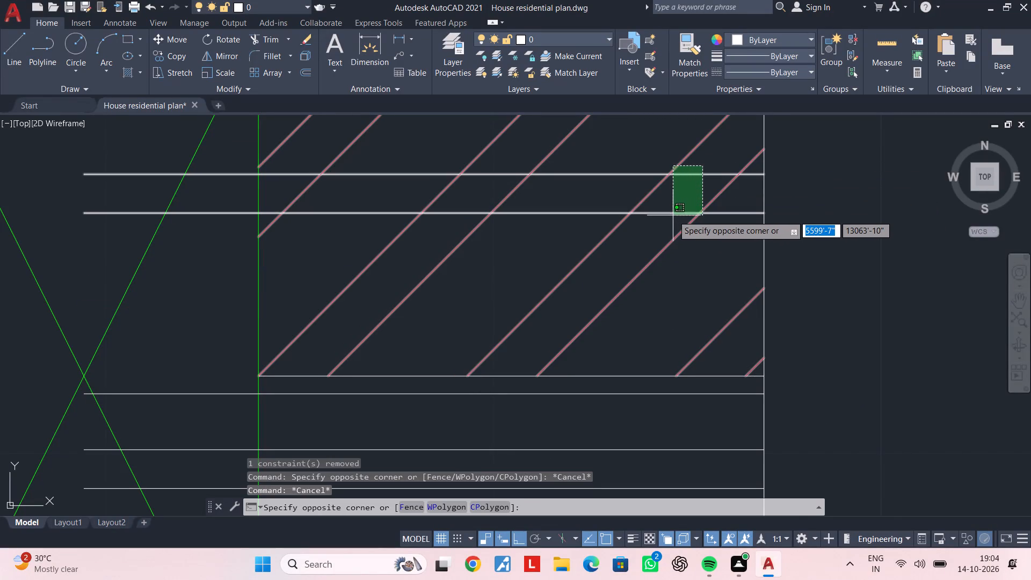
pyautogui.press('Escape')
pyautogui.click(619, 163)
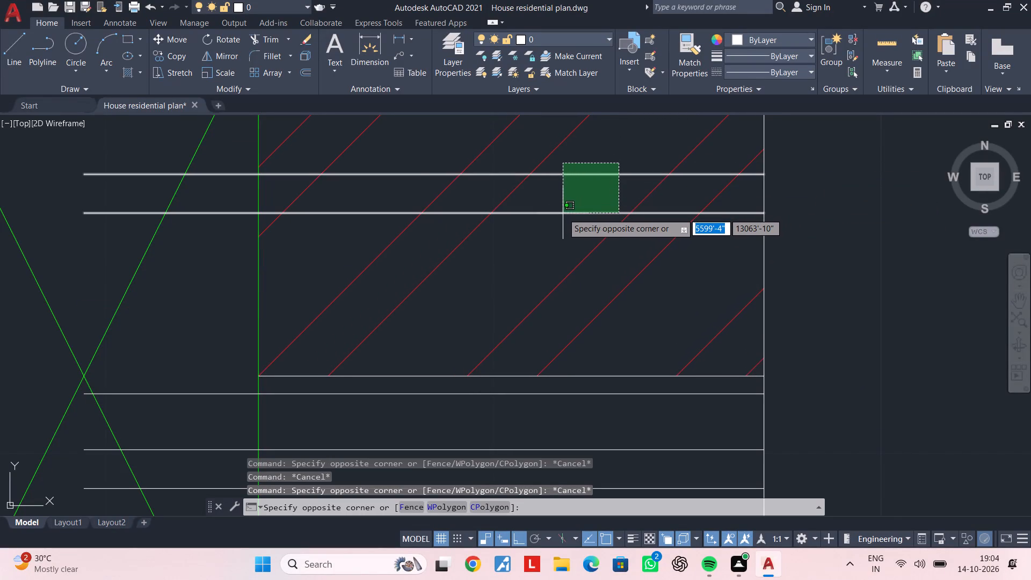
pyautogui.click(563, 213)
pyautogui.press('Delete')
# Trim off all the strip line ends that run inside the green column box at the strip's upper end.
pyautogui.scroll(-2, 567, 250)
pyautogui.moveTo(579, 269); pyautogui.dragTo(593, 235, button='middle')
pyautogui.scroll(1, 485, 298)
pyautogui.moveTo(485, 298); pyautogui.dragTo(487, 296, button='middle')
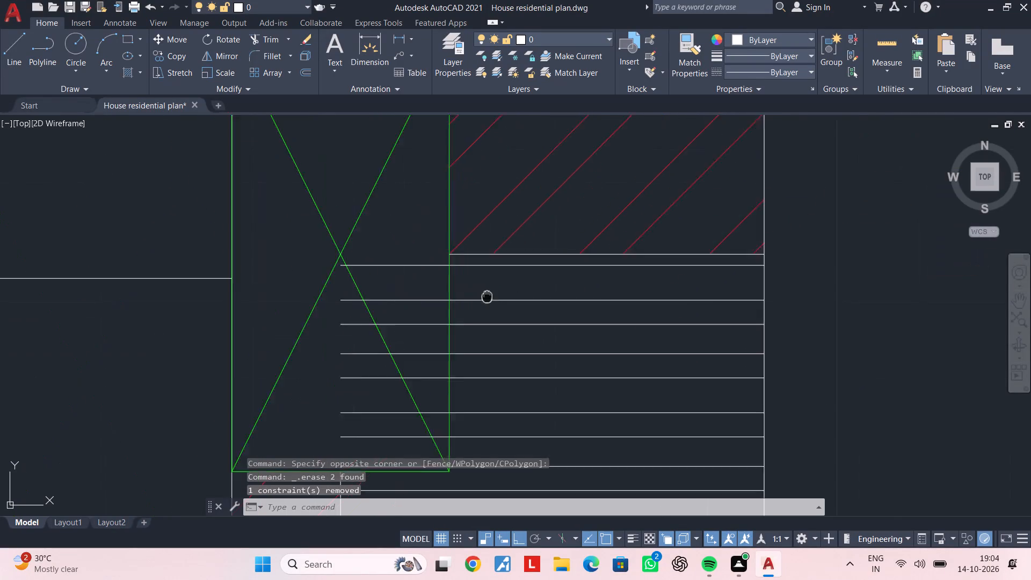
pyautogui.moveTo(487, 296); pyautogui.dragTo(539, 281, button='middle')
pyautogui.press('Escape')
pyautogui.write('tr')
pyautogui.press('space')
pyautogui.click(475, 236)
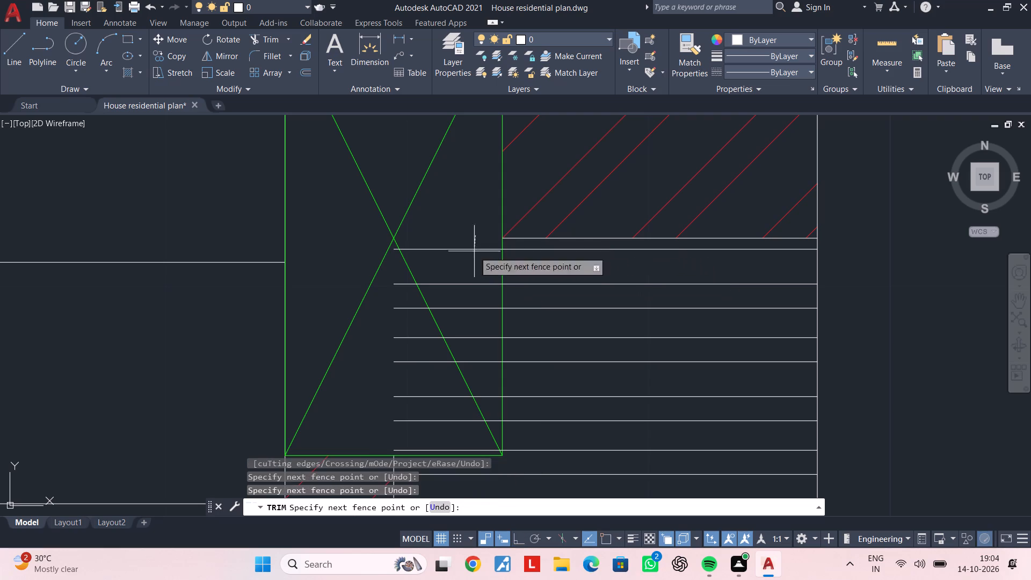
pyautogui.scroll(2, 489, 421)
pyautogui.click(490, 421)
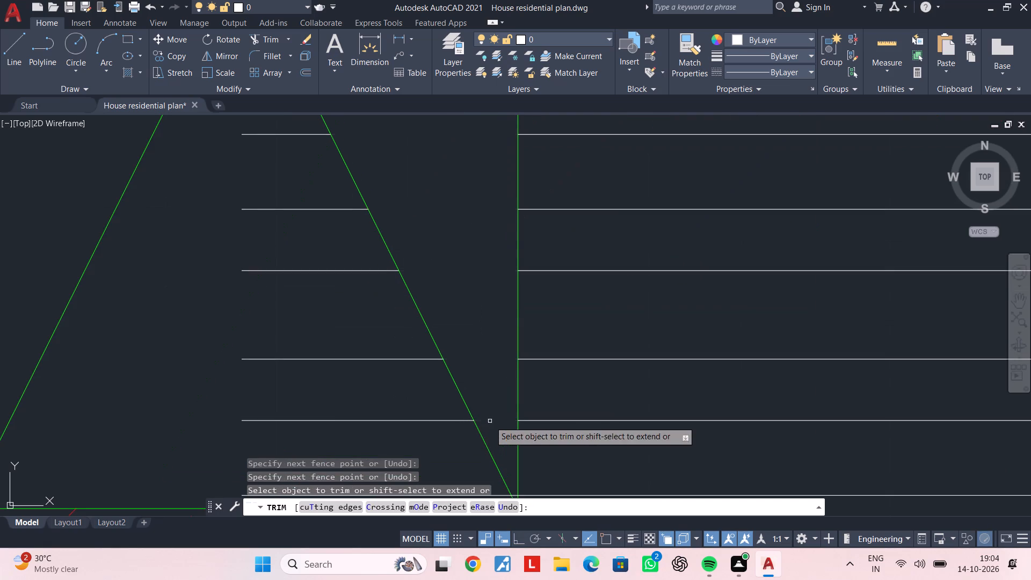
pyautogui.scroll(-1, 490, 421)
pyautogui.moveTo(489, 402); pyautogui.dragTo(502, 293, button='middle')
pyautogui.scroll(1, 475, 354)
pyautogui.click(476, 360)
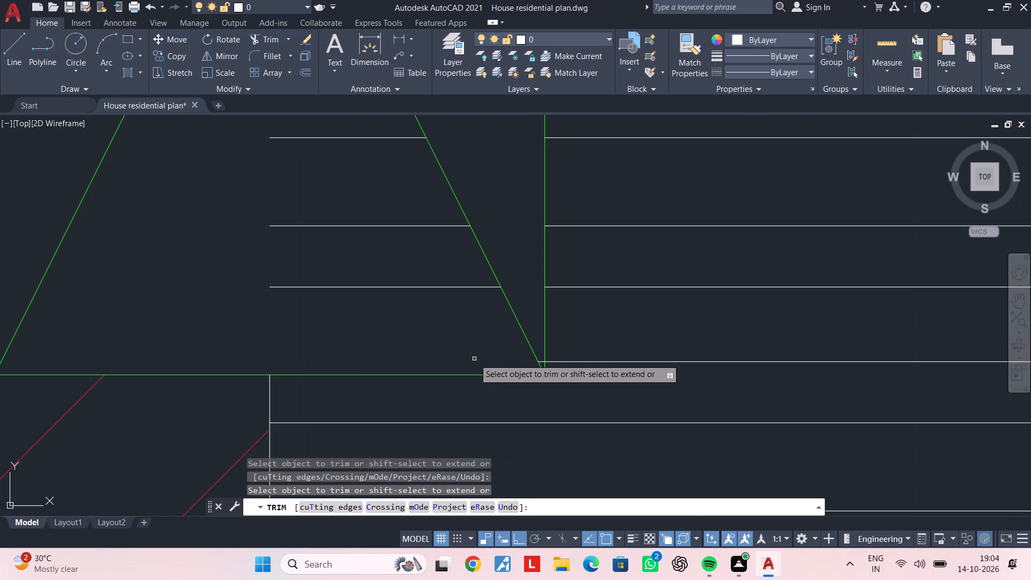
pyautogui.click(430, 331)
pyautogui.moveTo(340, 161); pyautogui.dragTo(351, 323, button='middle')
pyautogui.scroll(-2, 349, 297)
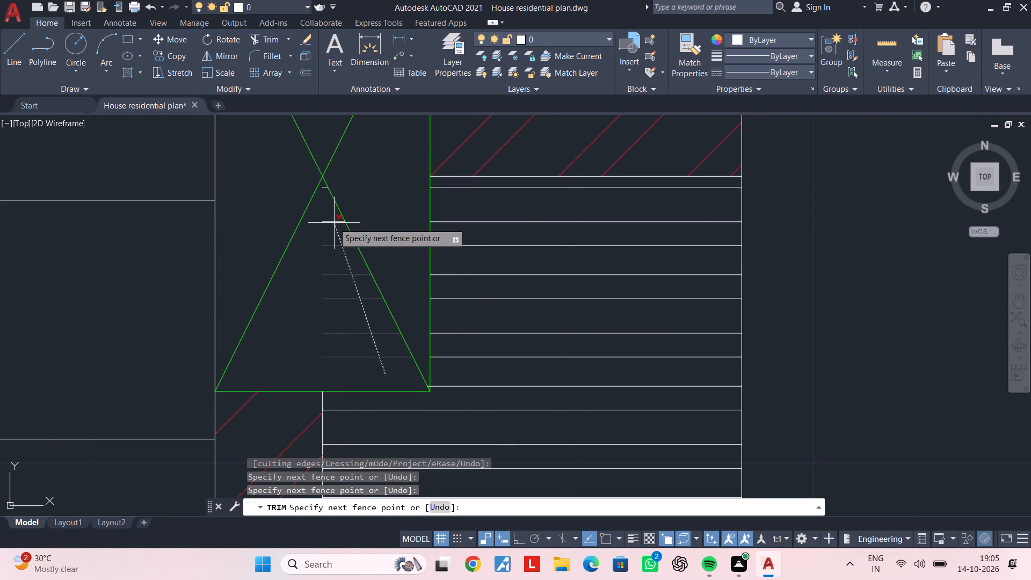
pyautogui.click(331, 214)
pyautogui.scroll(3, 324, 187)
pyautogui.click(319, 189)
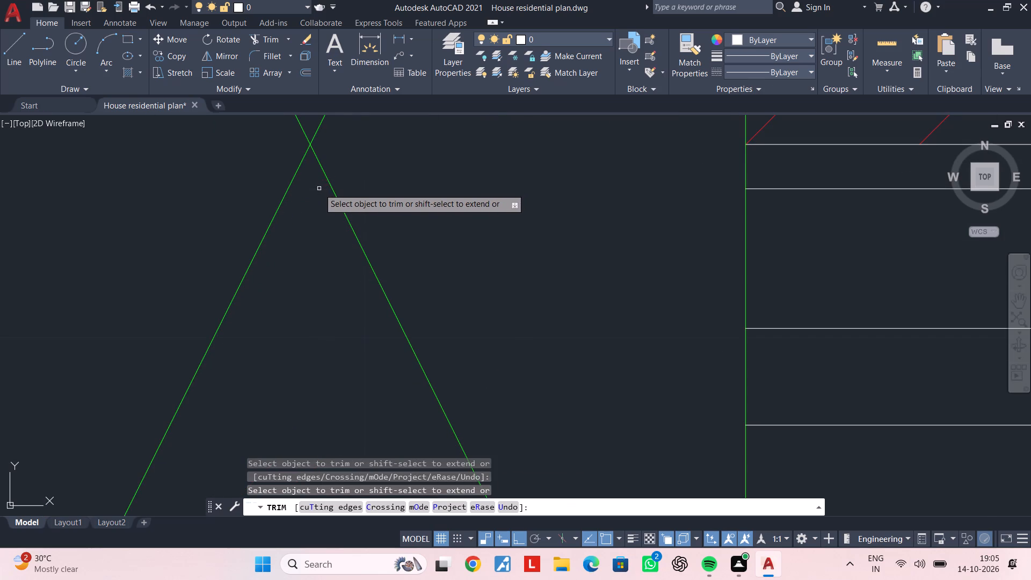
pyautogui.press('Escape')
pyautogui.scroll(-4, 333, 237)
pyautogui.press('Escape')
pyautogui.moveTo(437, 293); pyautogui.dragTo(445, 263, button='middle')
pyautogui.press('Escape')
pyautogui.press('Escape')
# Recolour the bedroom strip's line pairs, from the lower hatched wall up to the upper one, to a pale cream colour.
pyautogui.scroll(-3, 507, 310)
pyautogui.moveTo(507, 310); pyautogui.dragTo(509, 240, button='middle')
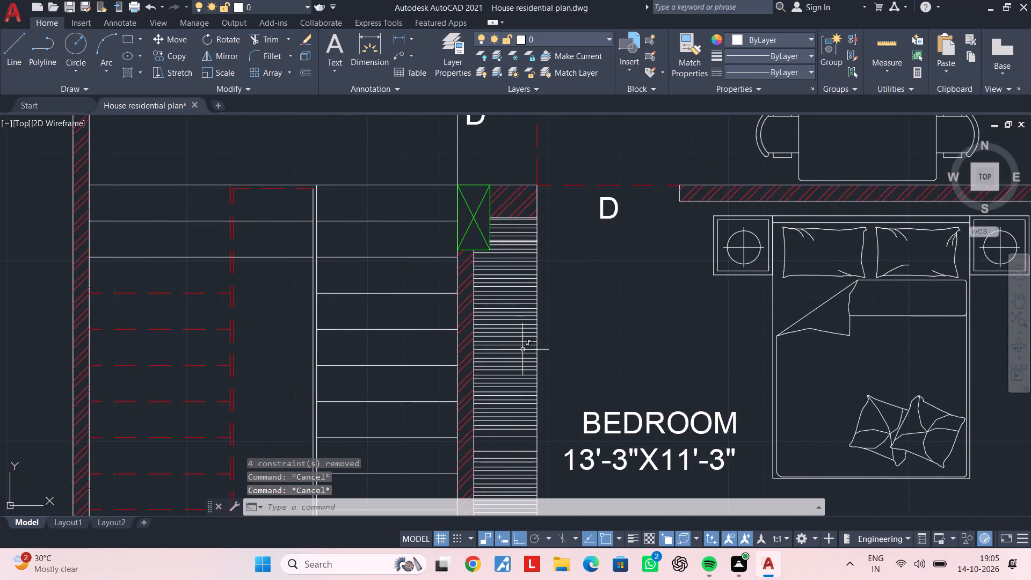
pyautogui.moveTo(522, 350); pyautogui.dragTo(535, 247, button='middle')
pyautogui.moveTo(532, 323); pyautogui.dragTo(558, 214, button='middle')
pyautogui.moveTo(550, 314); pyautogui.dragTo(550, 223, button='middle')
pyautogui.moveTo(543, 321); pyautogui.dragTo(543, 310, button='middle')
pyautogui.scroll(2, 542, 352)
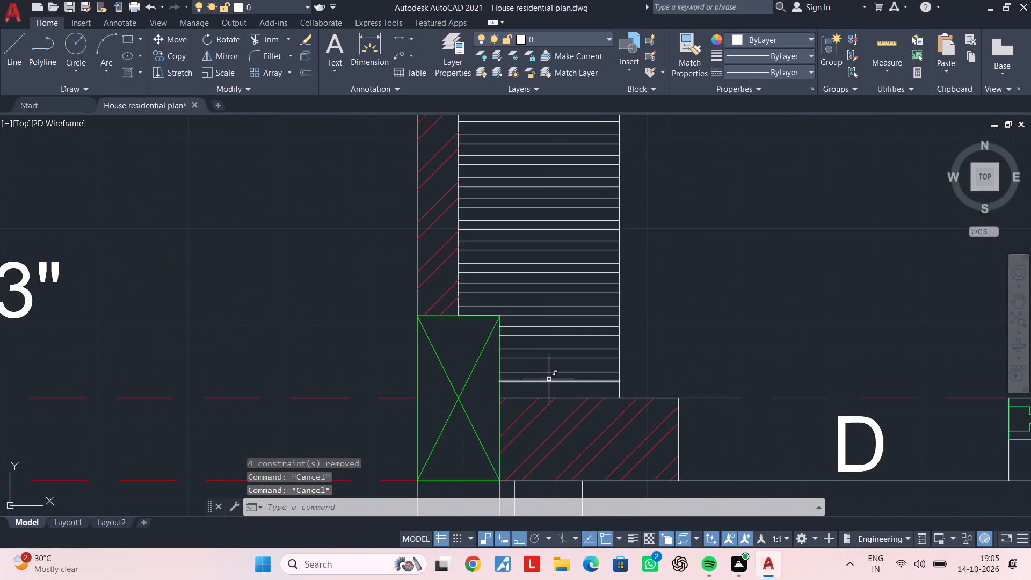
pyautogui.scroll(2, 549, 379)
pyautogui.click(554, 405)
pyautogui.scroll(-2, 530, 249)
pyautogui.moveTo(530, 249); pyautogui.dragTo(524, 353, button='middle')
pyautogui.scroll(-1, 508, 169)
pyautogui.moveTo(508, 169); pyautogui.dragTo(508, 188, button='middle')
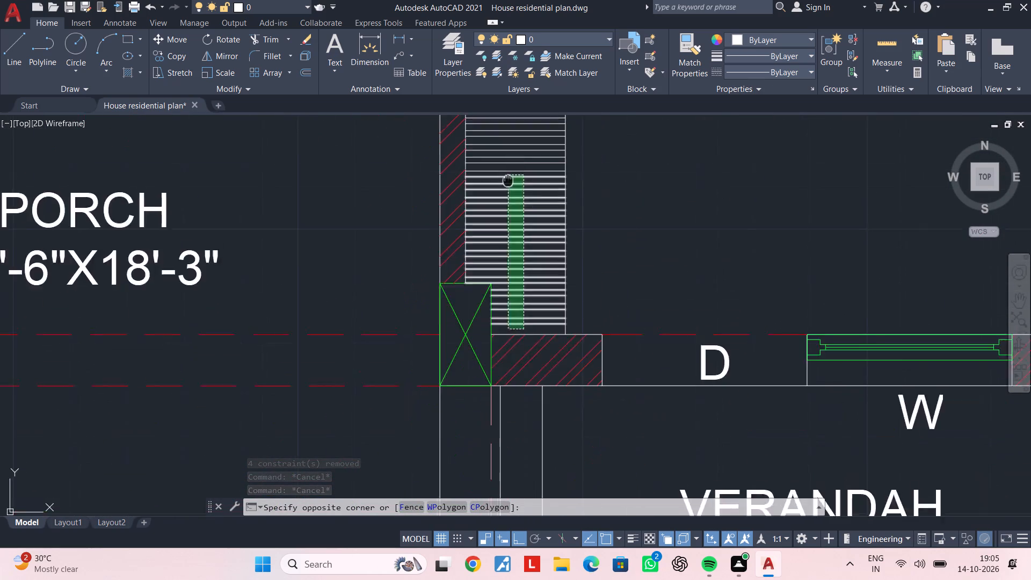
pyautogui.moveTo(508, 188); pyautogui.dragTo(500, 353, button='middle')
pyautogui.moveTo(499, 237); pyautogui.dragTo(499, 364, button='middle')
pyautogui.scroll(2, 504, 281)
pyautogui.middleClick(504, 267)
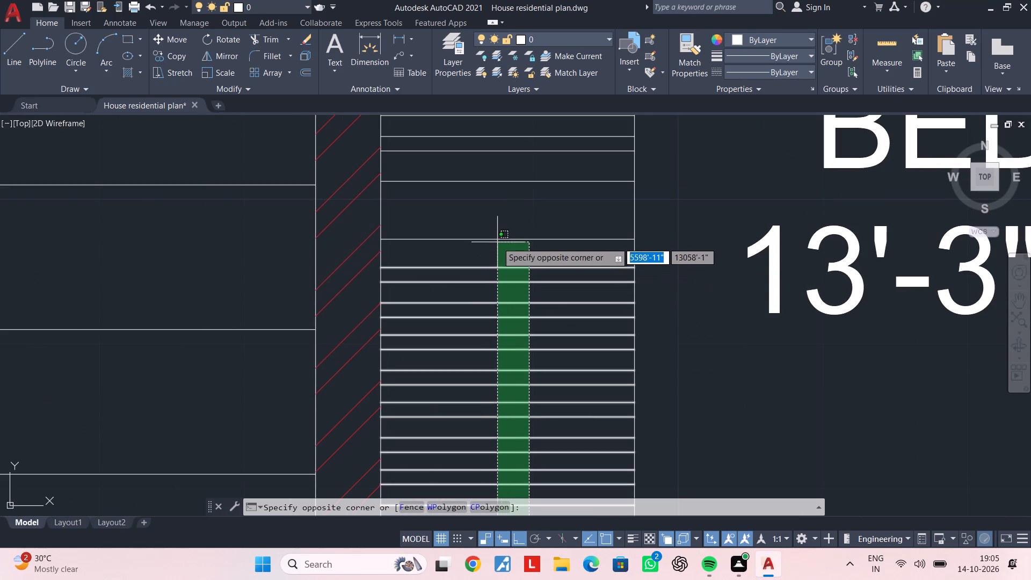
pyautogui.click(485, 260)
pyautogui.moveTo(484, 259); pyautogui.dragTo(480, 353, button='middle')
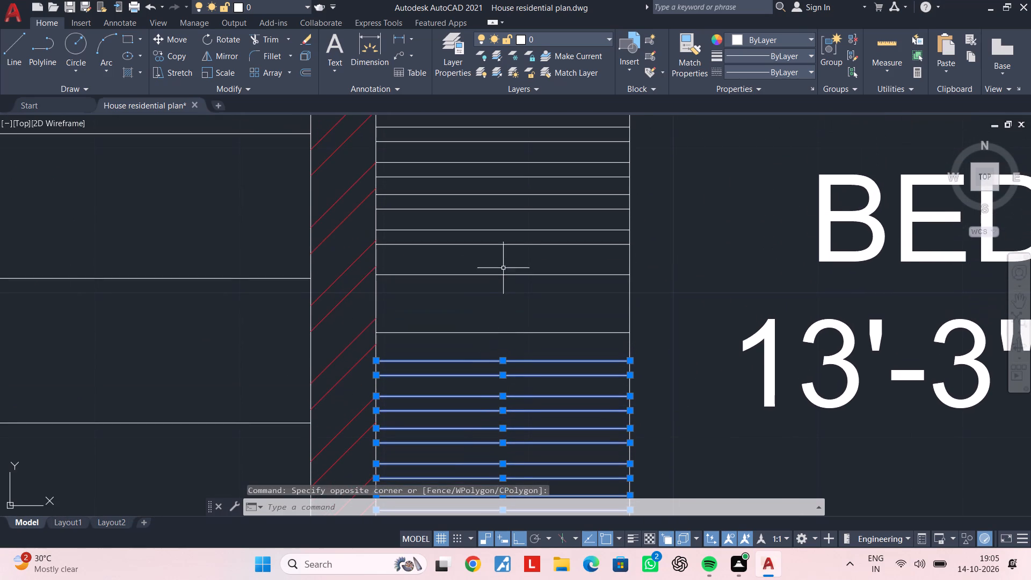
pyautogui.click(504, 260)
pyautogui.scroll(-2, 484, 184)
pyautogui.moveTo(484, 190); pyautogui.dragTo(489, 338, button='middle')
pyautogui.moveTo(492, 243); pyautogui.dragTo(496, 374, button='middle')
pyautogui.moveTo(487, 242); pyautogui.dragTo(487, 357, button='middle')
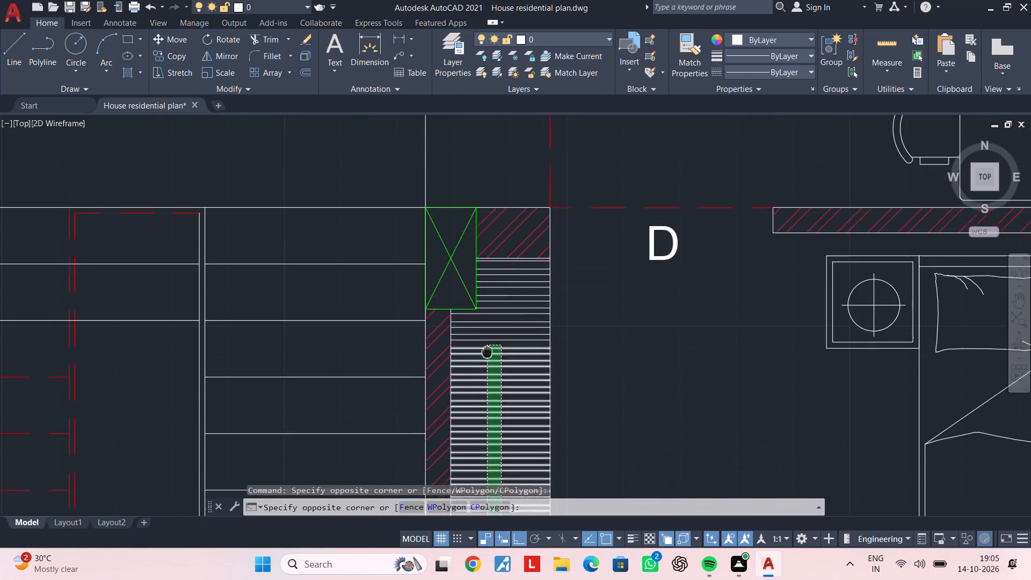
pyautogui.moveTo(487, 357); pyautogui.dragTo(487, 365, button='middle')
pyautogui.scroll(4, 500, 301)
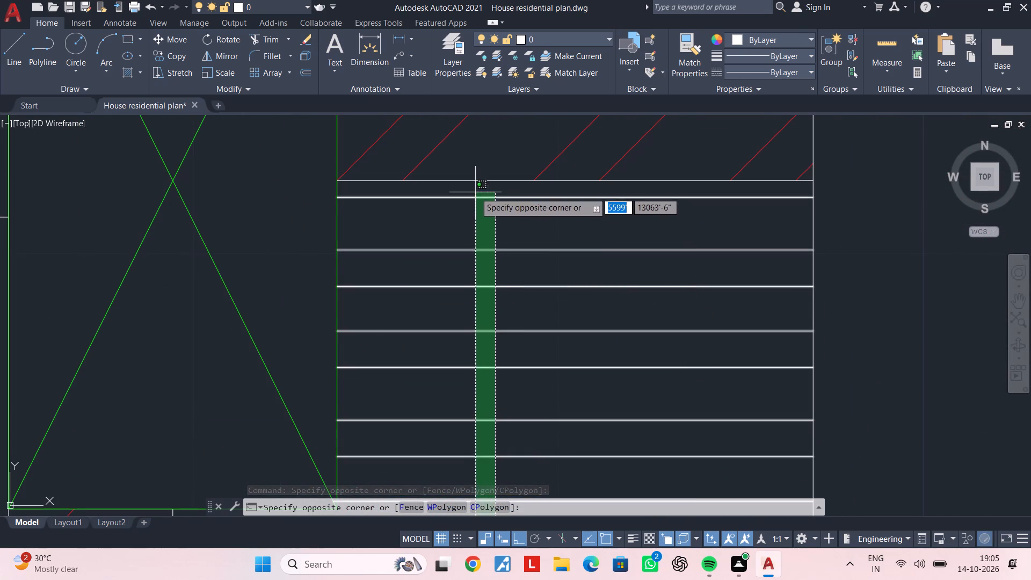
pyautogui.click(475, 192)
pyautogui.click(740, 41)
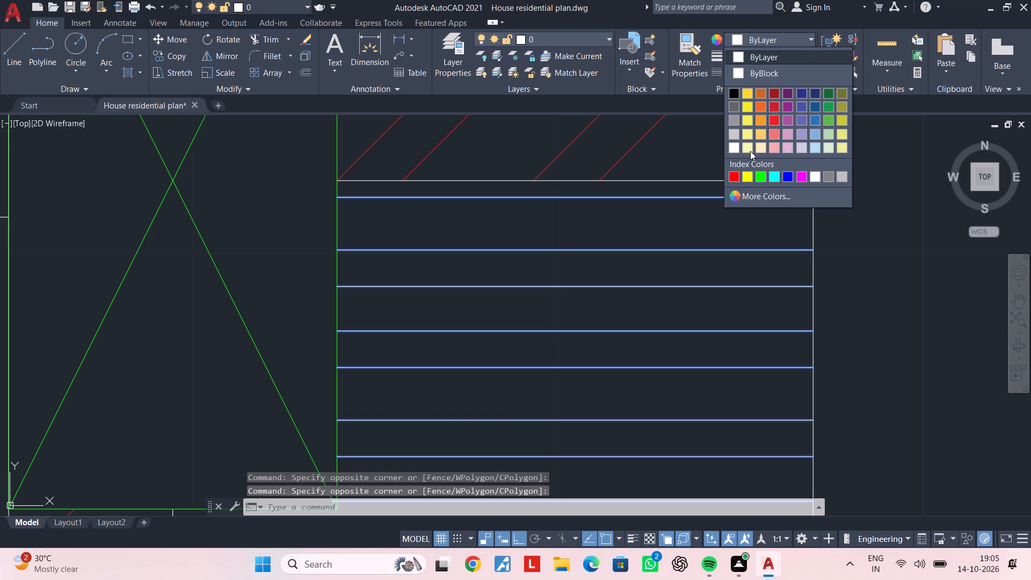
pyautogui.click(757, 147)
pyautogui.press('Escape')
# Examine the recoloured strip against the bedroom, staircase and surrounding rooms of the plan.
pyautogui.scroll(-3, 786, 263)
pyautogui.moveTo(795, 274); pyautogui.dragTo(708, 258, button='middle')
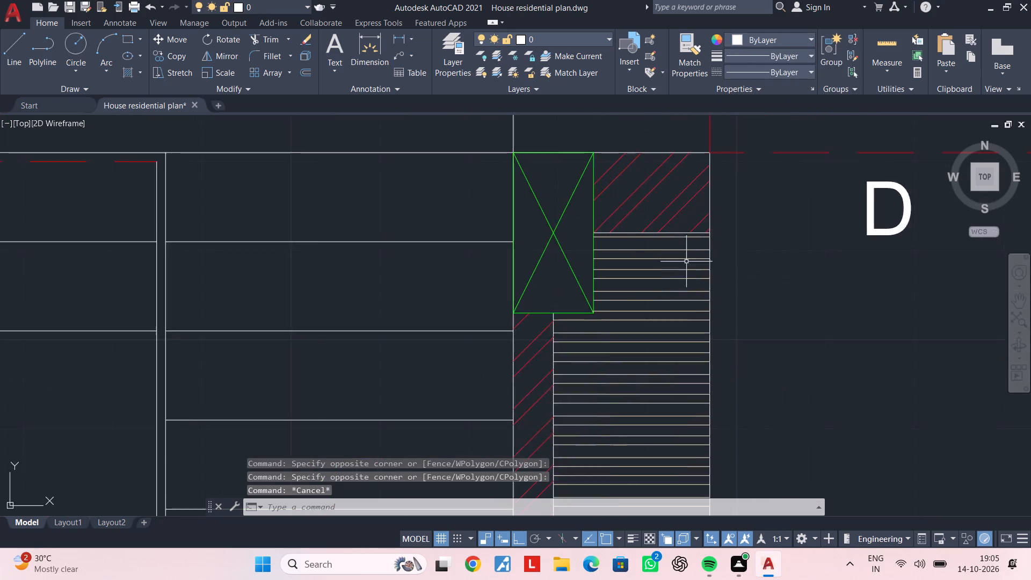
pyautogui.scroll(-3, 732, 292)
pyautogui.moveTo(741, 294); pyautogui.dragTo(621, 214, button='middle')
pyautogui.moveTo(740, 299); pyautogui.dragTo(644, 227, button='middle')
pyautogui.press('Escape')
pyautogui.moveTo(783, 324); pyautogui.dragTo(569, 296, button='middle')
pyautogui.scroll(-1, 777, 323)
pyautogui.press('Escape')
pyautogui.press('Escape')
pyautogui.moveTo(709, 352); pyautogui.dragTo(682, 317, button='middle')
pyautogui.press('Escape')
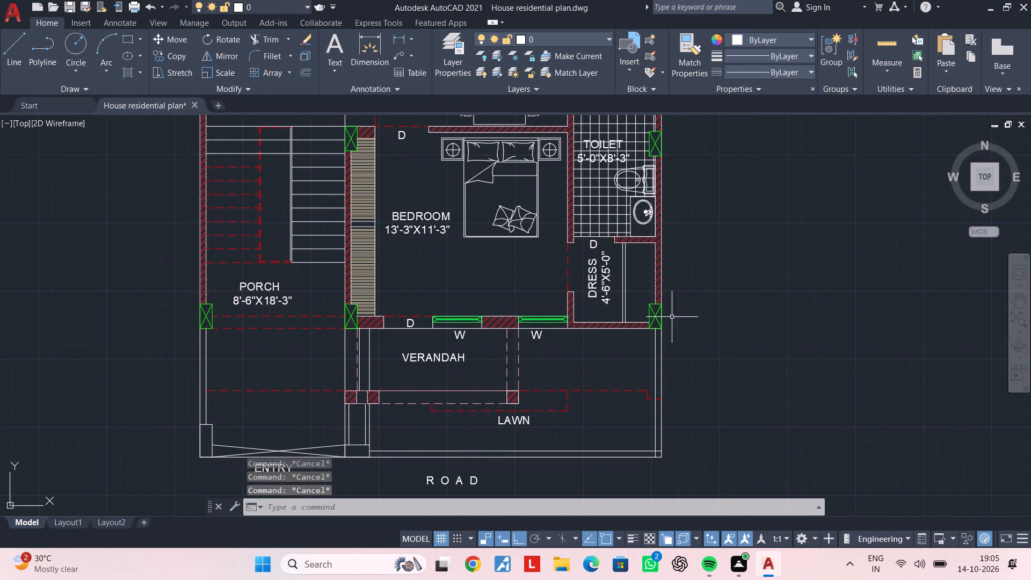
pyautogui.press('Escape')
pyautogui.press('Escape')
pyautogui.press('Escape')
pyautogui.press('Escape')
pyautogui.press('Escape')
pyautogui.moveTo(650, 315); pyautogui.dragTo(642, 372, button='middle')
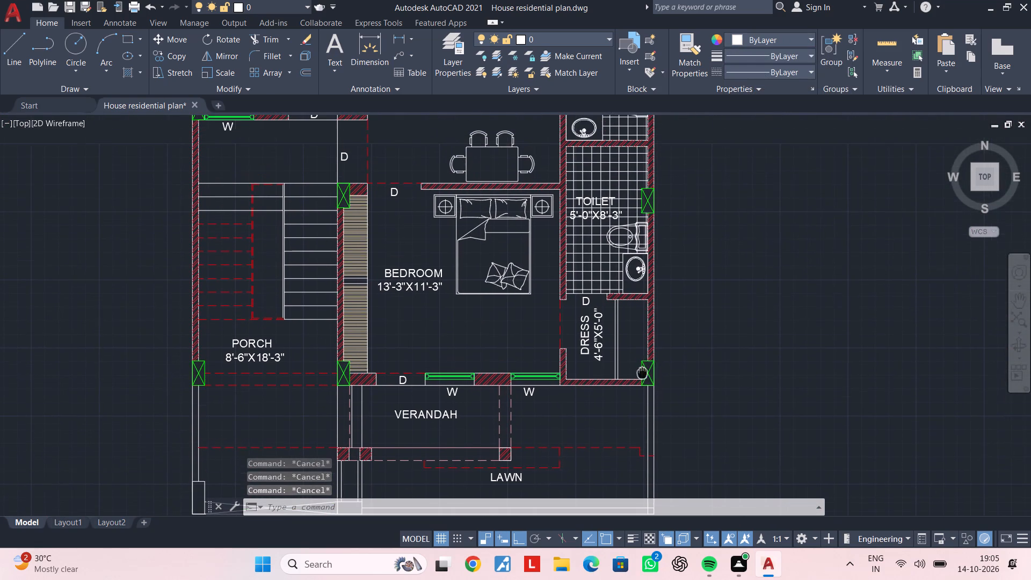
pyautogui.moveTo(642, 372); pyautogui.dragTo(642, 372, button='middle')
pyautogui.scroll(2, 381, 331)
pyautogui.moveTo(348, 351); pyautogui.dragTo(459, 334, button='middle')
pyautogui.scroll(3, 441, 355)
pyautogui.scroll(-4, 453, 363)
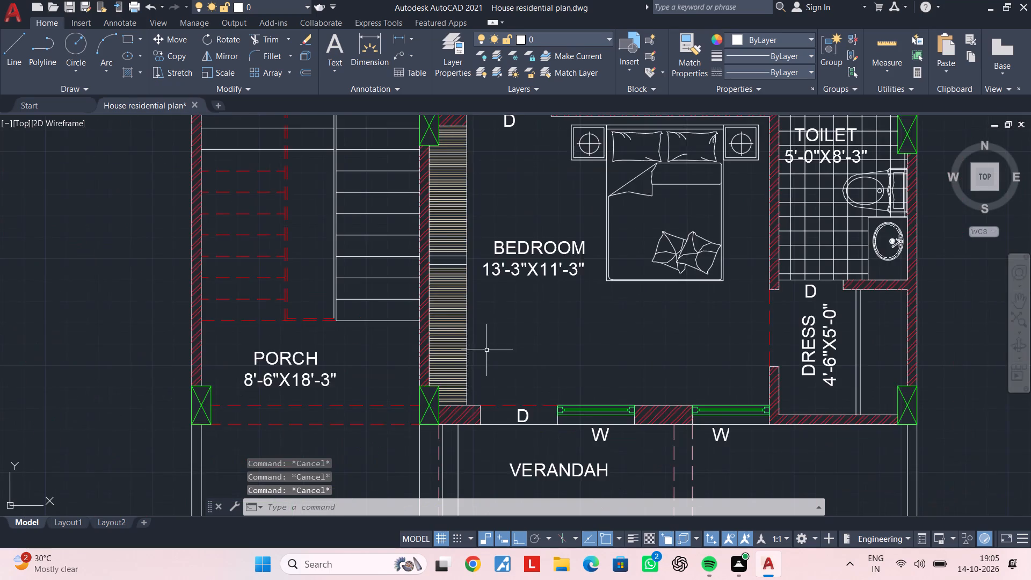
pyautogui.moveTo(484, 306); pyautogui.dragTo(507, 443, button='middle')
pyautogui.scroll(4, 487, 289)
pyautogui.scroll(-4, 493, 286)
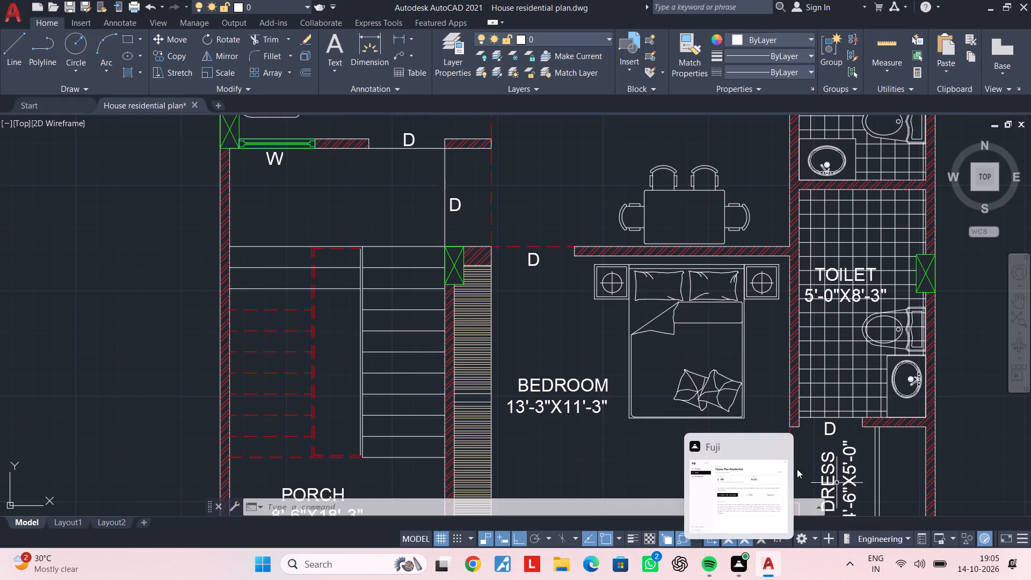
# Look over the plan from the dining/family lounge down to the verandah and entry for details still missing.
pyautogui.scroll(-3, 637, 301)
pyautogui.press('Escape')
pyautogui.moveTo(674, 293); pyautogui.dragTo(585, 321, button='middle')
pyautogui.scroll(2, 529, 266)
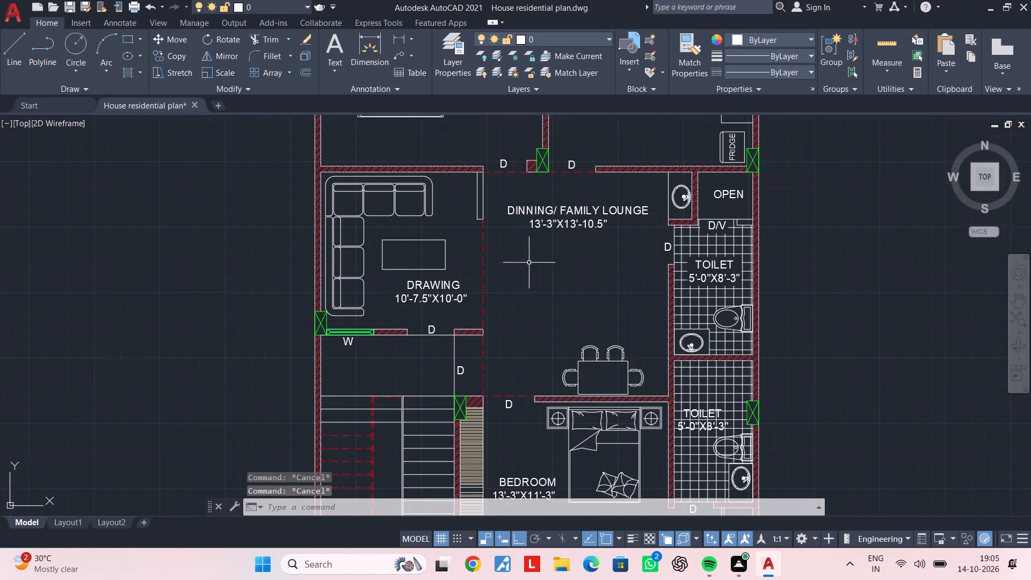
pyautogui.moveTo(521, 267); pyautogui.dragTo(556, 287, button='middle')
pyautogui.press('Escape')
pyautogui.press('Escape')
pyautogui.press('Escape')
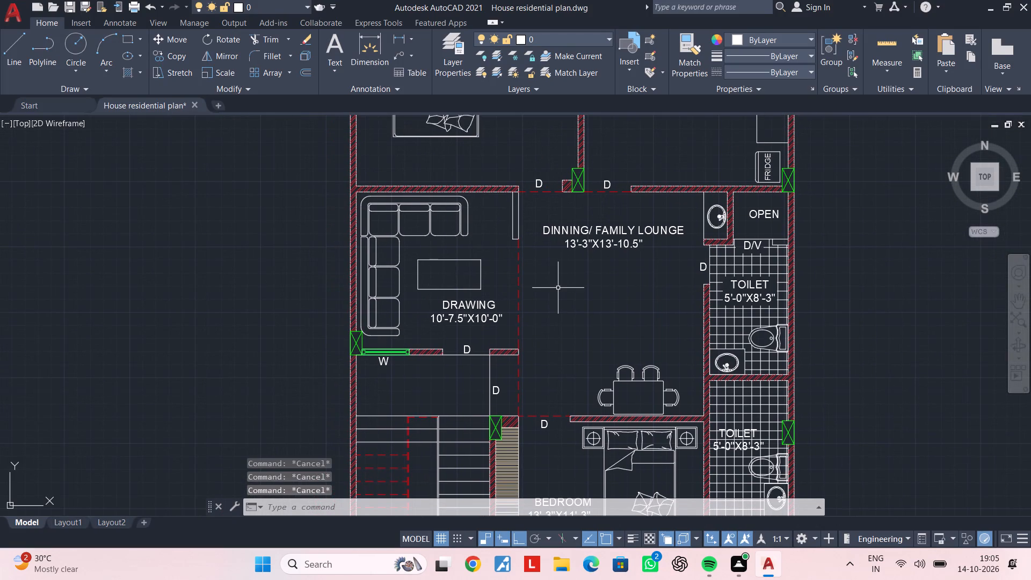
pyautogui.press('Escape')
pyautogui.moveTo(609, 357); pyautogui.dragTo(607, 345, button='middle')
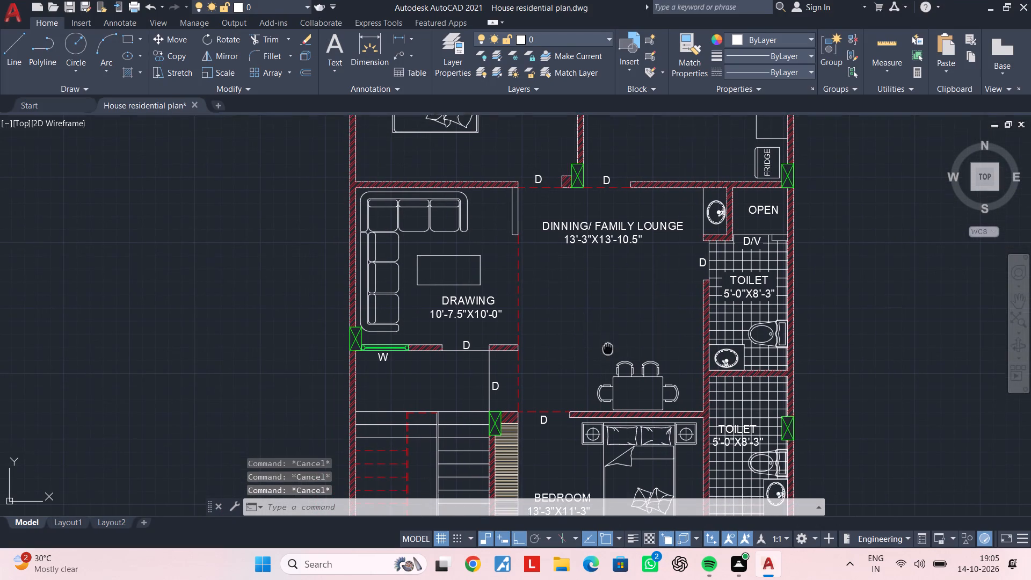
pyautogui.moveTo(607, 345); pyautogui.dragTo(603, 255, button='middle')
pyautogui.press('Escape')
pyautogui.press('Escape')
pyautogui.moveTo(599, 358); pyautogui.dragTo(621, 296, button='middle')
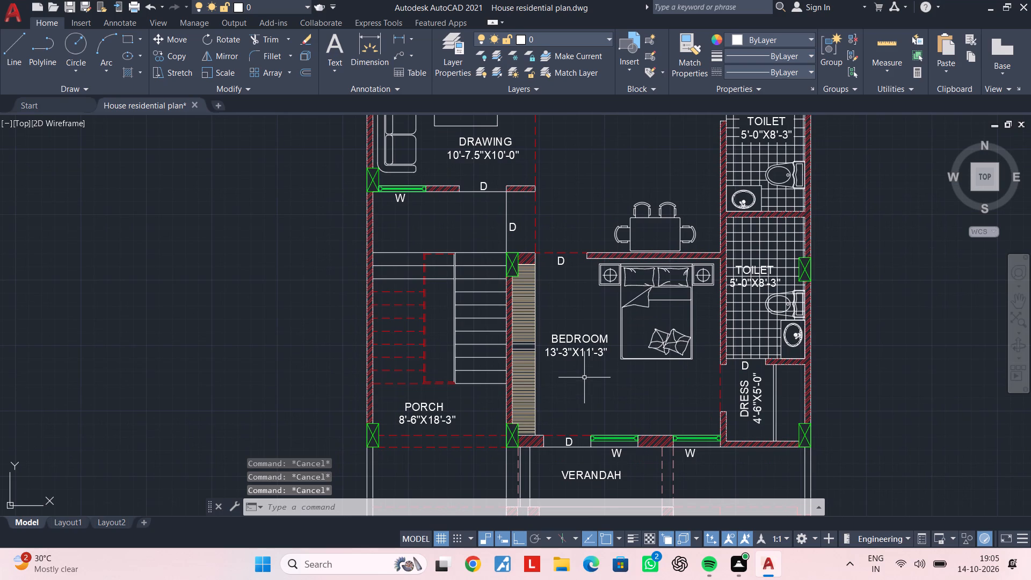
pyautogui.moveTo(600, 443); pyautogui.dragTo(580, 241, button='middle')
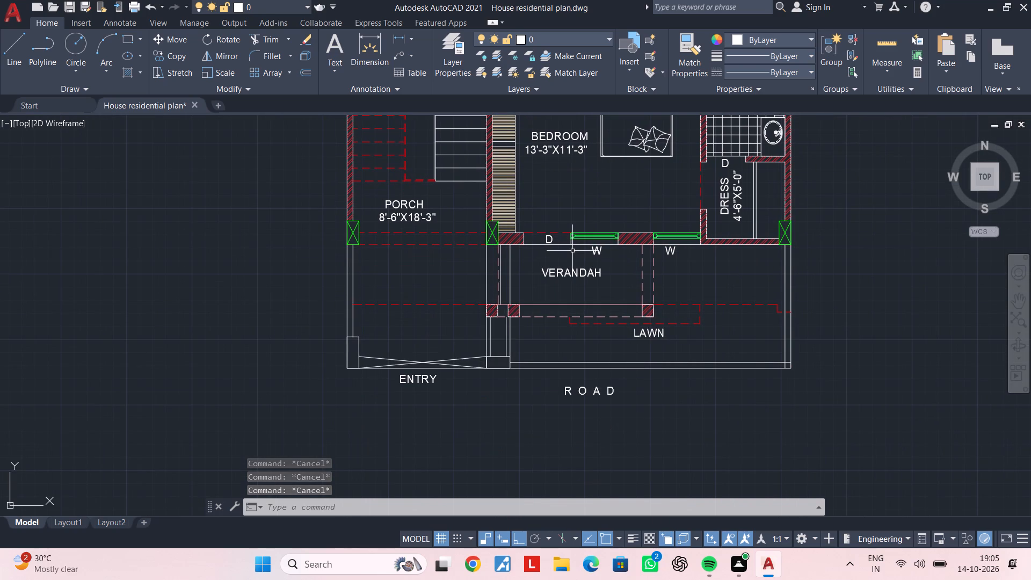
# Copy the small hatched square column beside the verandah onto the porch's outer wall line, between the green column and the entry.
pyautogui.moveTo(446, 287); pyautogui.dragTo(533, 291, button='middle')
pyautogui.scroll(3, 563, 317)
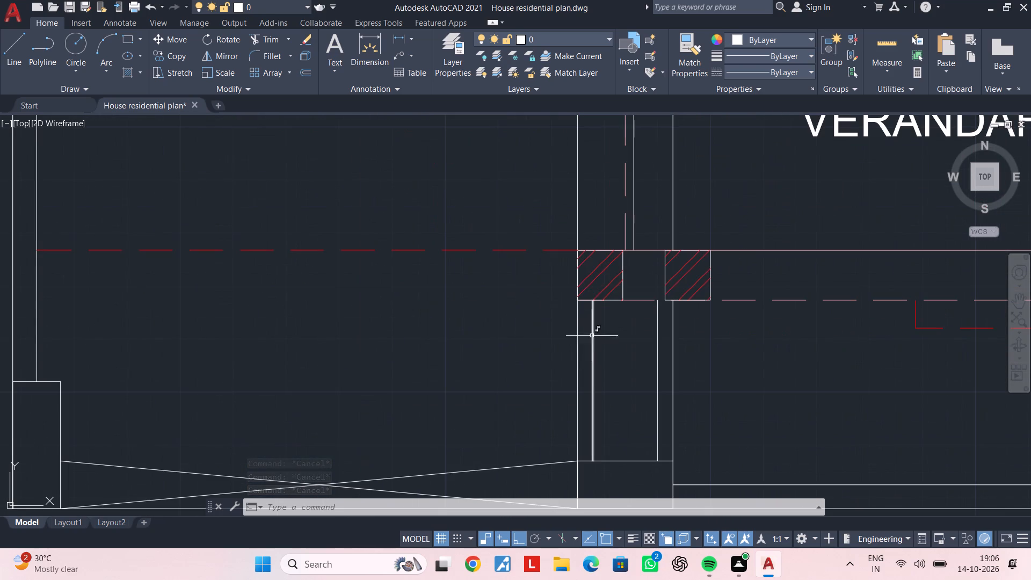
pyautogui.click(560, 229)
pyautogui.click(634, 309)
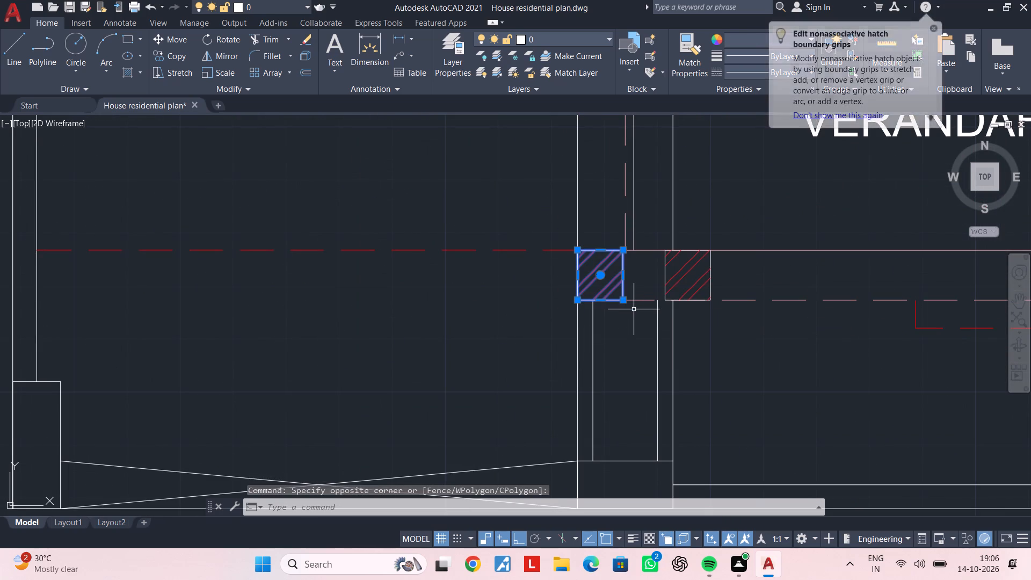
pyautogui.write('co')
pyautogui.press('space')
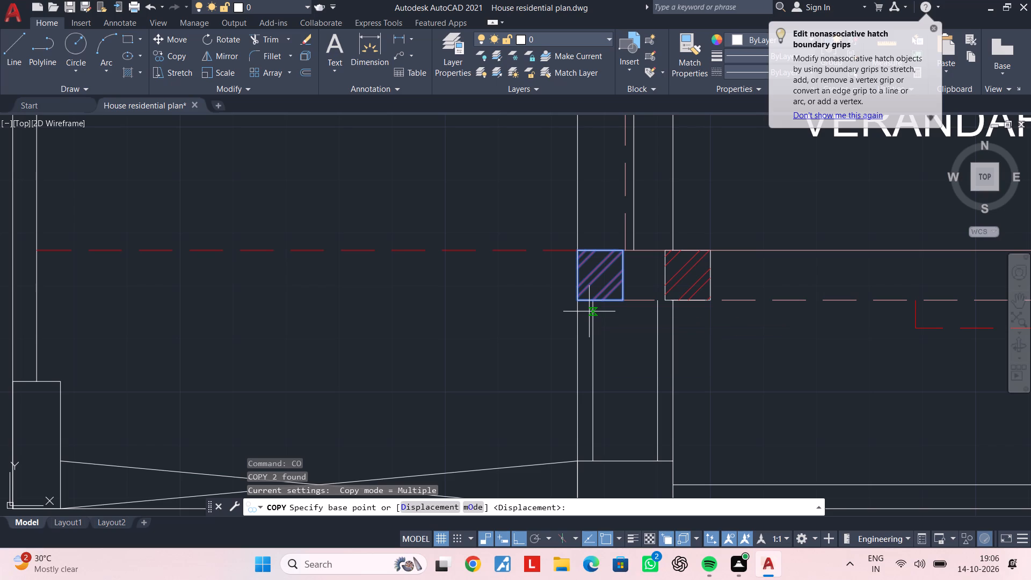
pyautogui.click(579, 248)
pyautogui.scroll(-1, 353, 187)
pyautogui.moveTo(353, 187); pyautogui.dragTo(467, 307, button='middle')
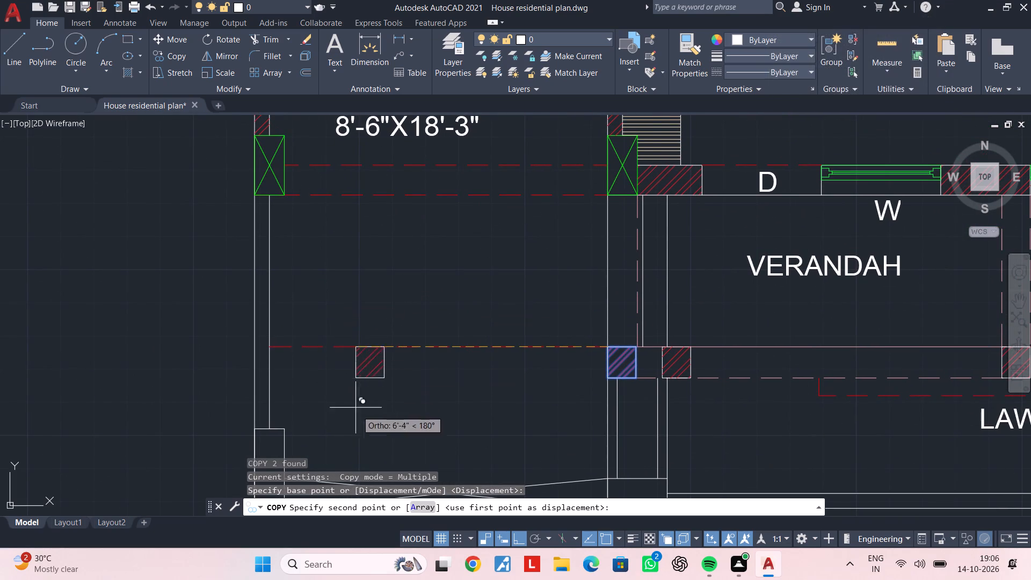
pyautogui.click(514, 532)
pyautogui.moveTo(269, 297); pyautogui.dragTo(352, 324, button='middle')
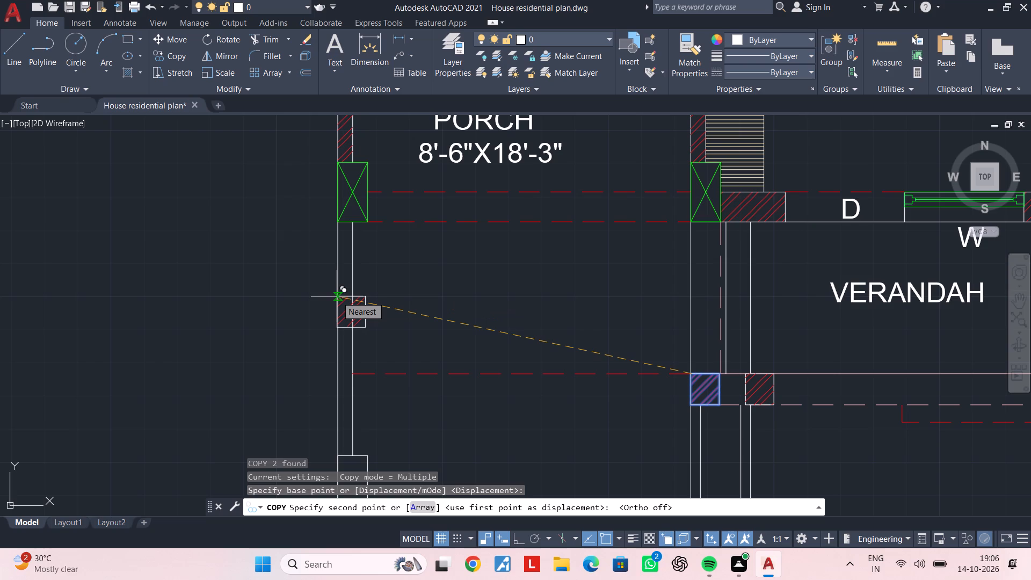
pyautogui.click(337, 296)
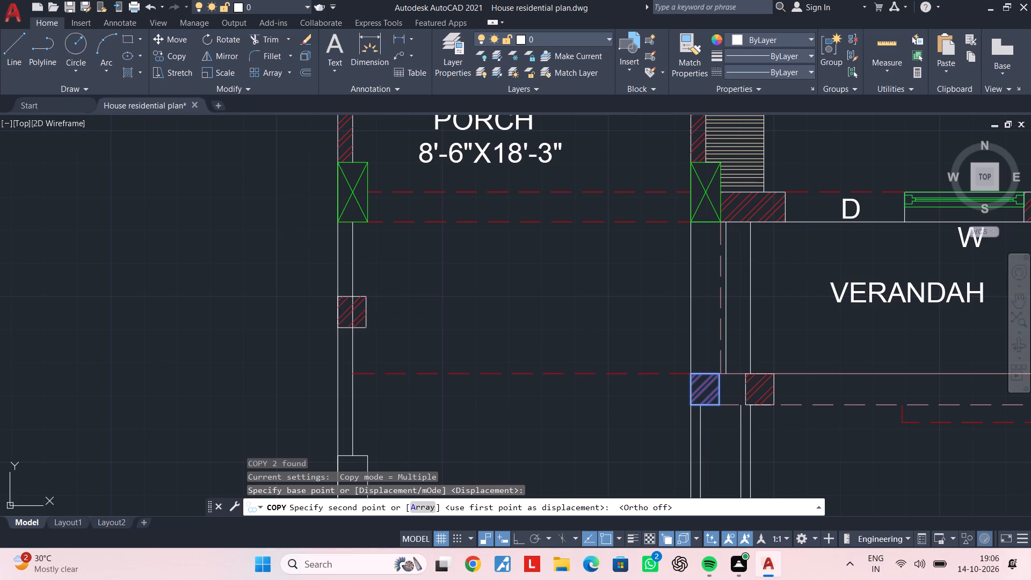
pyautogui.press('Escape')
# Trim away the inner wall line where it runs through the copied hatched column on the porch's outer wall.
pyautogui.scroll(-1, 515, 306)
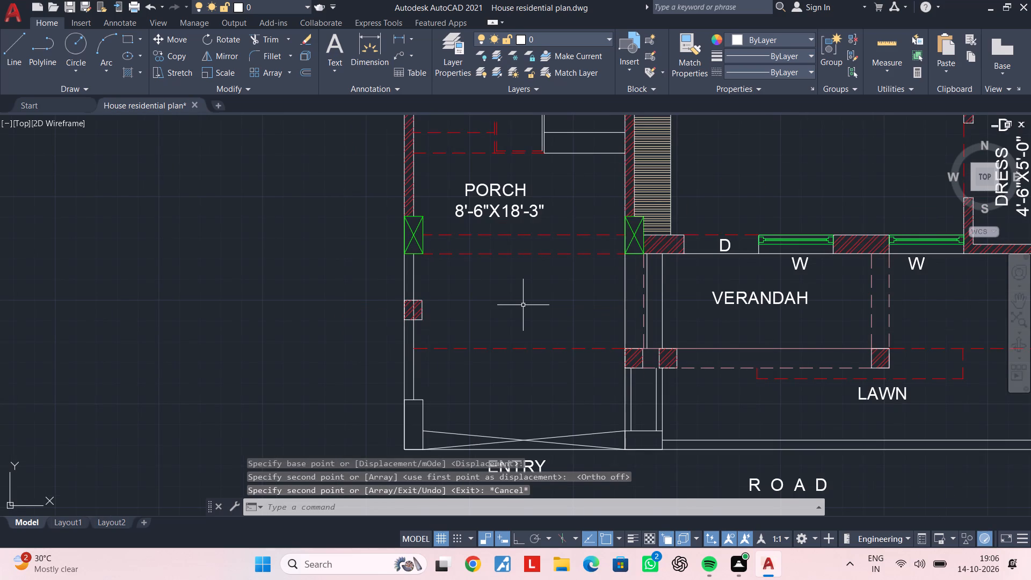
pyautogui.moveTo(523, 305); pyautogui.dragTo(456, 327, button='middle')
pyautogui.scroll(-1, 523, 305)
pyautogui.scroll(6, 388, 329)
pyautogui.press('Escape')
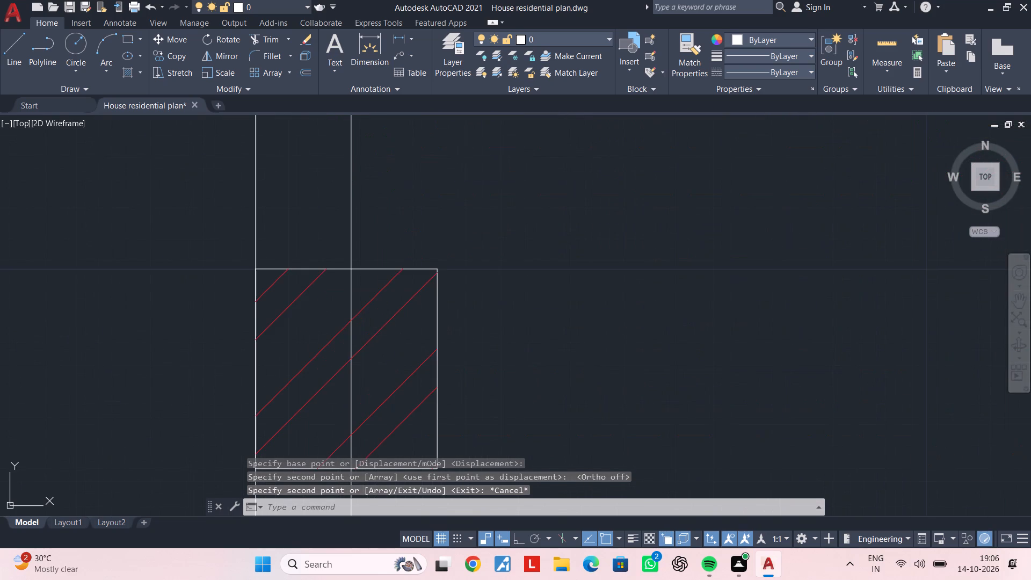
pyautogui.write('tr')
pyautogui.press('space')
pyautogui.click(351, 296)
pyautogui.scroll(-3, 434, 321)
pyautogui.press('Escape')
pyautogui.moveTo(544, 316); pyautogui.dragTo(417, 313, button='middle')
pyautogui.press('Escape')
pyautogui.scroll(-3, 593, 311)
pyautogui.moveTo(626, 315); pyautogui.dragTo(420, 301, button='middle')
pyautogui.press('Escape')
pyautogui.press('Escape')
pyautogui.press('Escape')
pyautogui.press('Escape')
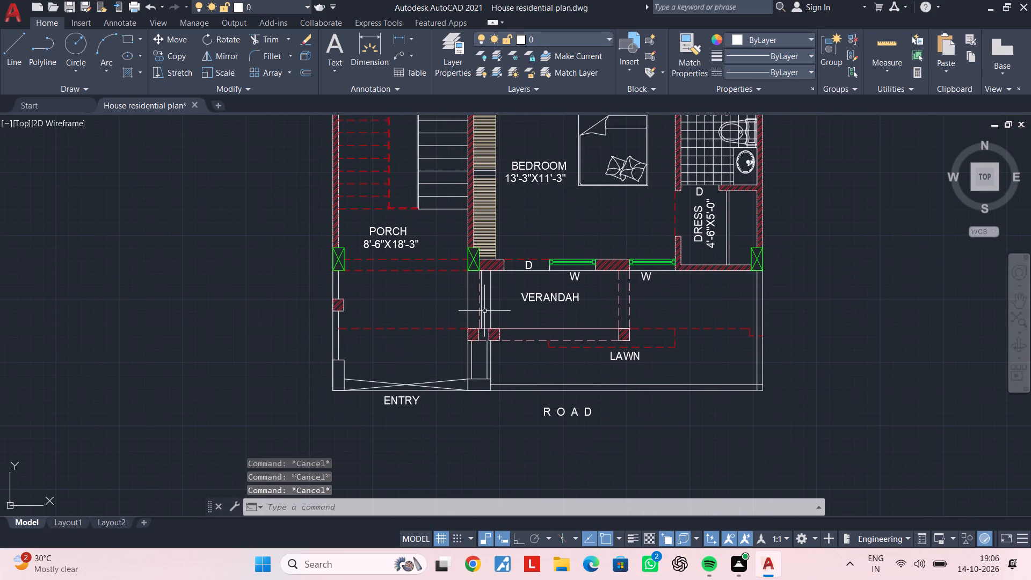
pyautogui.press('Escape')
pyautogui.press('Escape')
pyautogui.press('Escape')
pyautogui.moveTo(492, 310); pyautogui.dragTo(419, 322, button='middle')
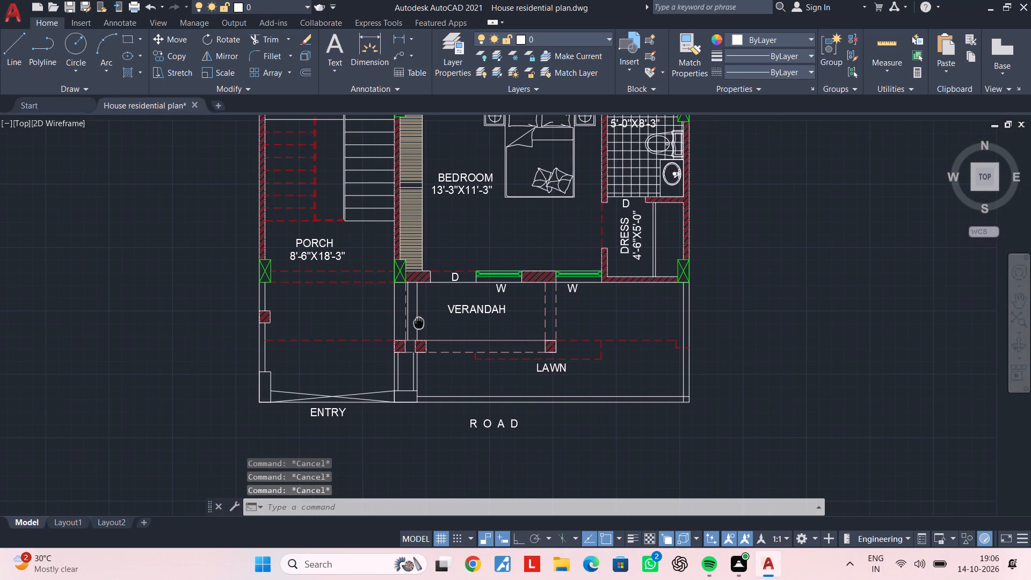
# Copy the D label at the bedroom's upper doorway onto the lower part of the cream-lined strip.
pyautogui.scroll(-1, 458, 306)
pyautogui.moveTo(458, 306); pyautogui.dragTo(455, 328, button='middle')
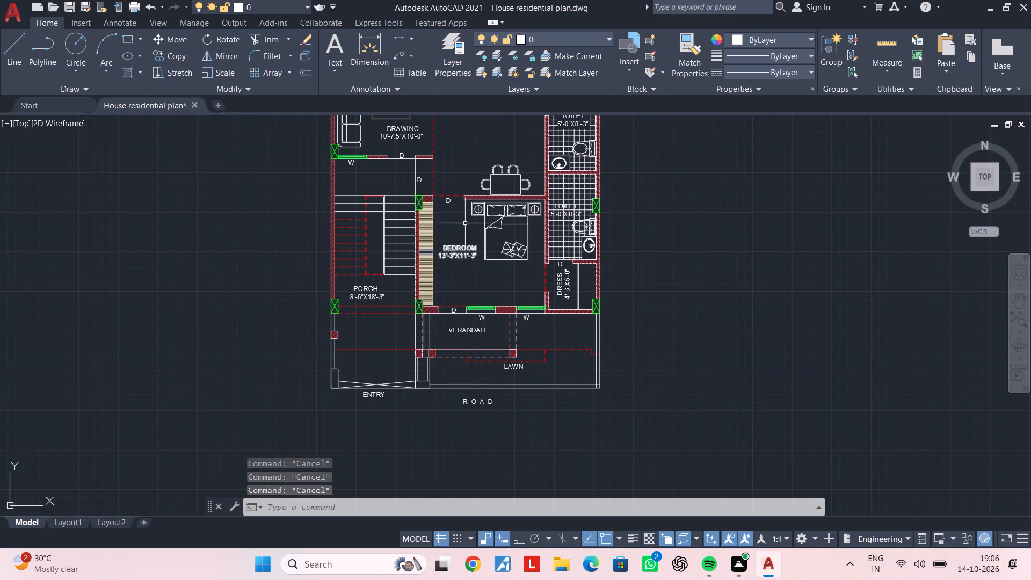
pyautogui.scroll(3, 447, 205)
pyautogui.click(448, 194)
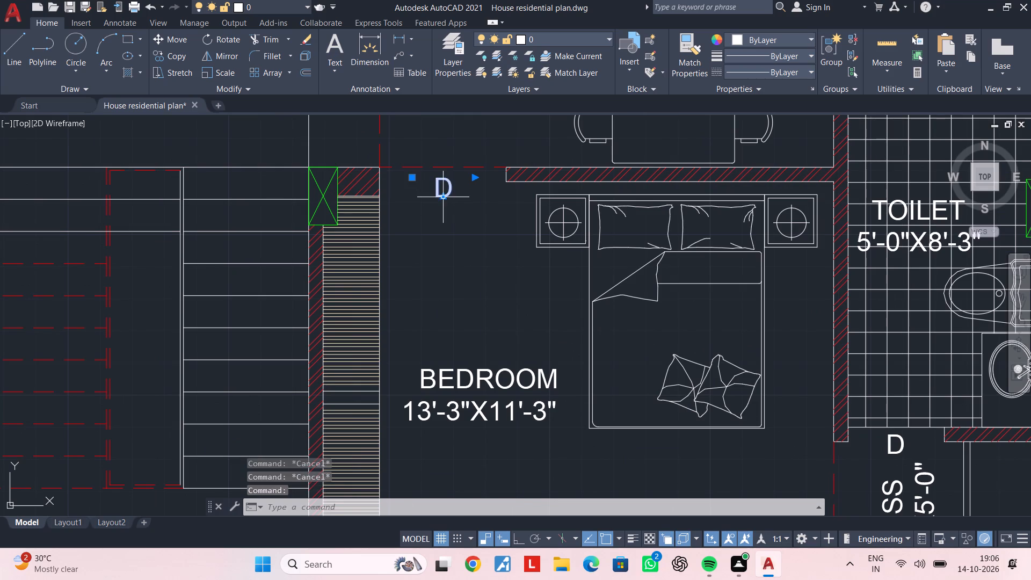
pyautogui.press('c')
pyautogui.press('o')
pyautogui.press('space')
pyautogui.click(438, 194)
pyautogui.moveTo(404, 313); pyautogui.dragTo(463, 255, button='middle')
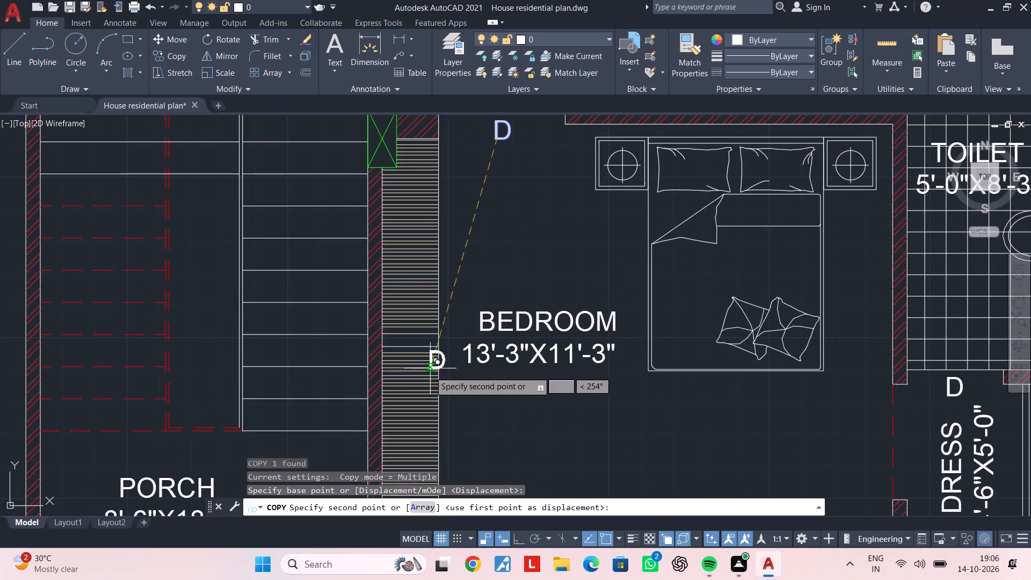
pyautogui.moveTo(433, 368); pyautogui.dragTo(481, 254, button='middle')
pyautogui.moveTo(448, 367); pyautogui.dragTo(460, 332, button='middle')
pyautogui.scroll(1, 460, 331)
pyautogui.click(460, 360)
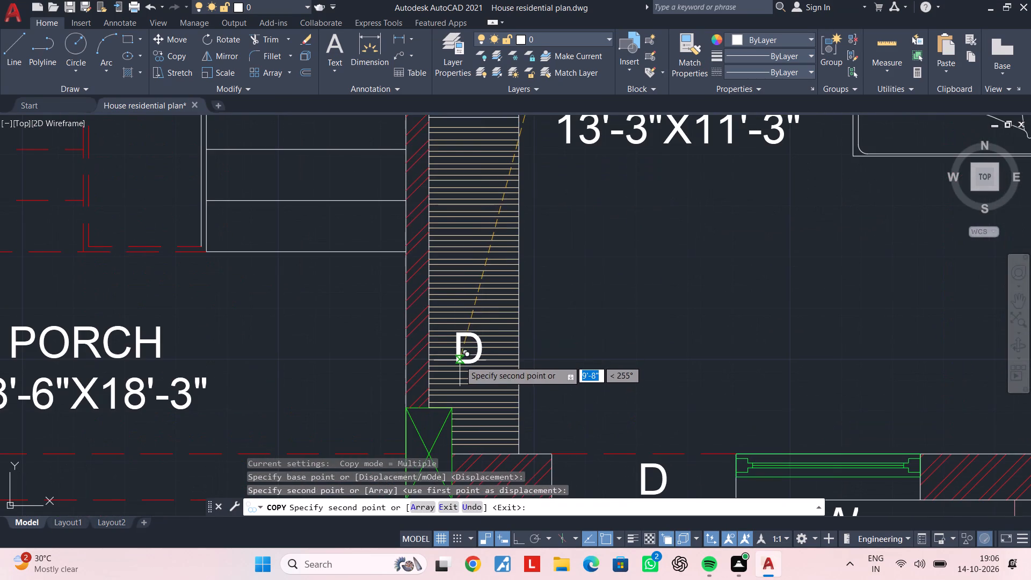
pyautogui.press('Escape')
# Change the text of the copied D label on the strip to WR.
pyautogui.scroll(3, 460, 360)
pyautogui.doubleClick(474, 373)
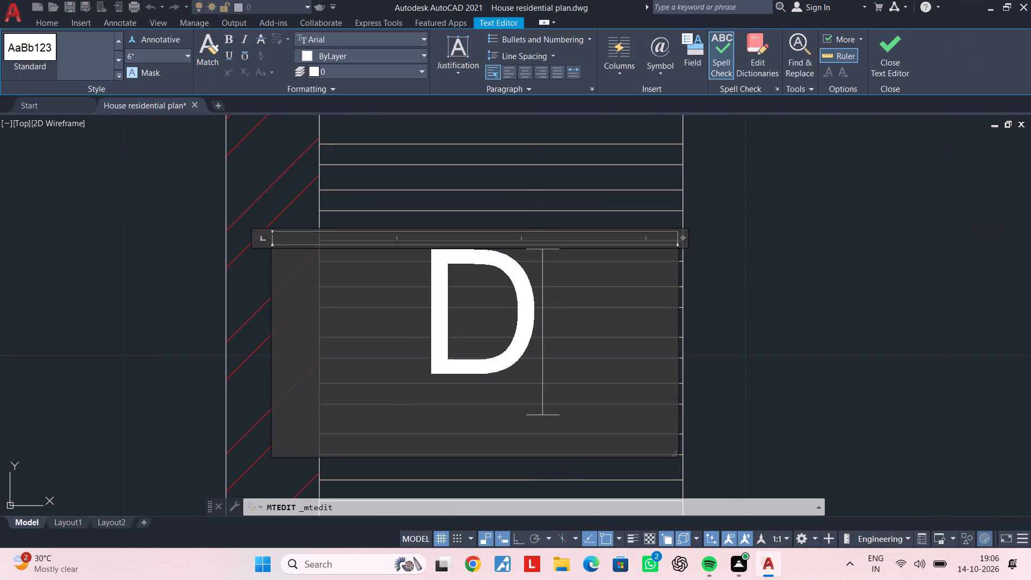
pyautogui.click(541, 329)
pyautogui.press('BackSpace')
pyautogui.write('wr')
pyautogui.press('BackSpace')
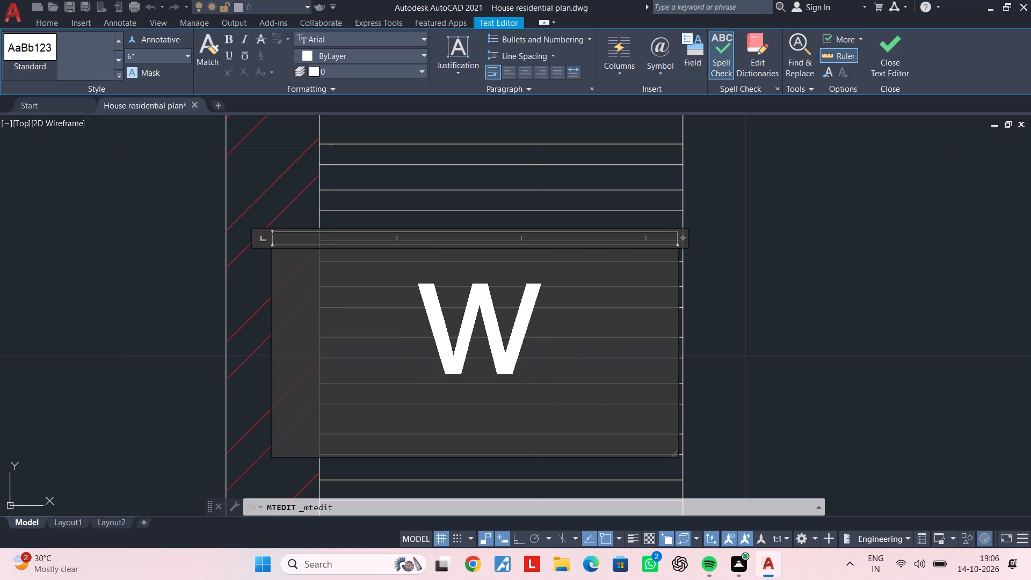
pyautogui.press('BackSpace')
pyautogui.write('WR')
pyautogui.click(811, 271)
pyautogui.scroll(-2, 783, 317)
pyautogui.moveTo(781, 328); pyautogui.dragTo(767, 251, button='middle')
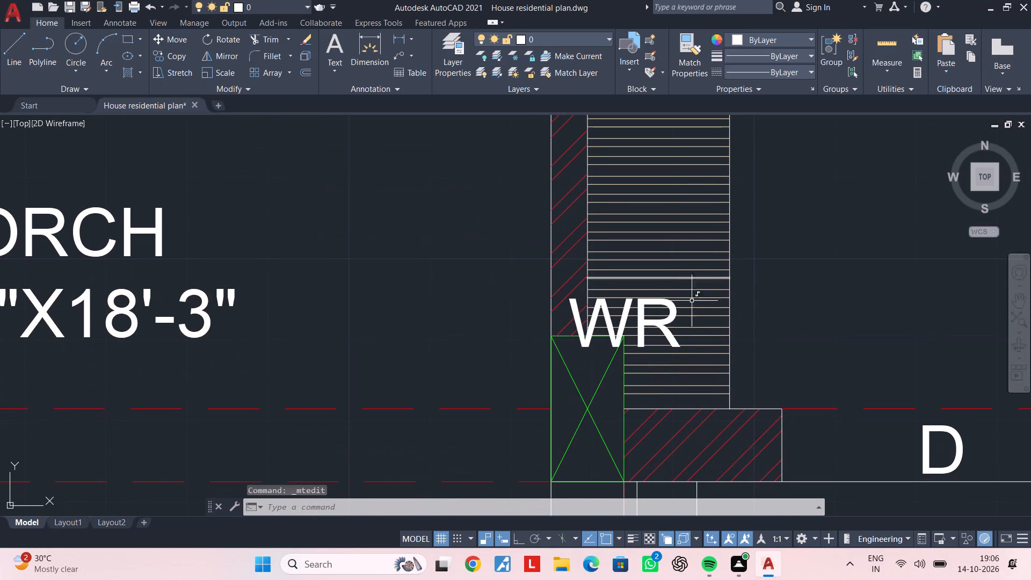
# Move the WR label up so it sits inside the cream-lined wardrobe strip, clear of the green column.
pyautogui.press('Escape')
pyautogui.click(662, 322)
pyautogui.write('M')
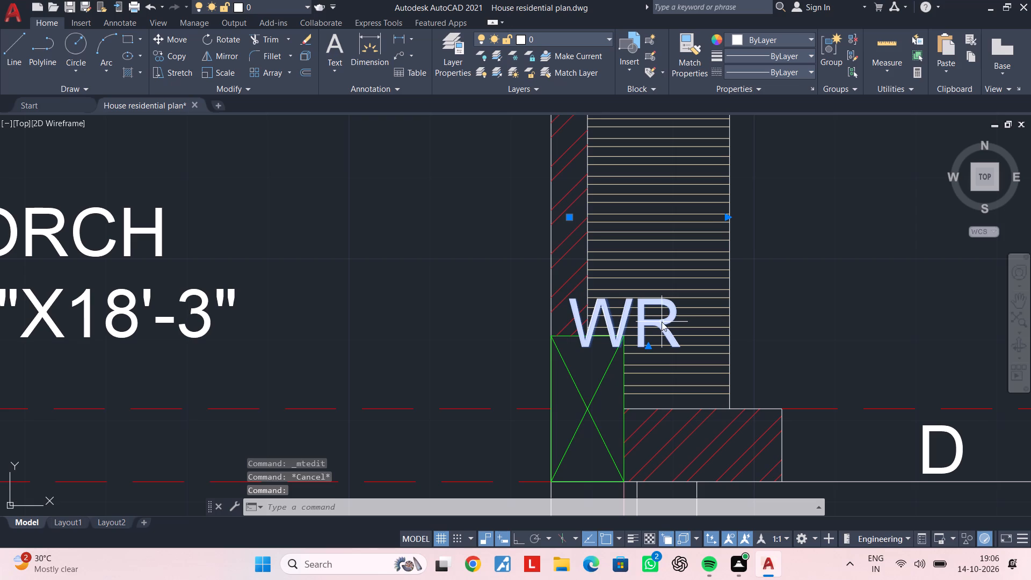
pyautogui.press('space')
pyautogui.click(658, 322)
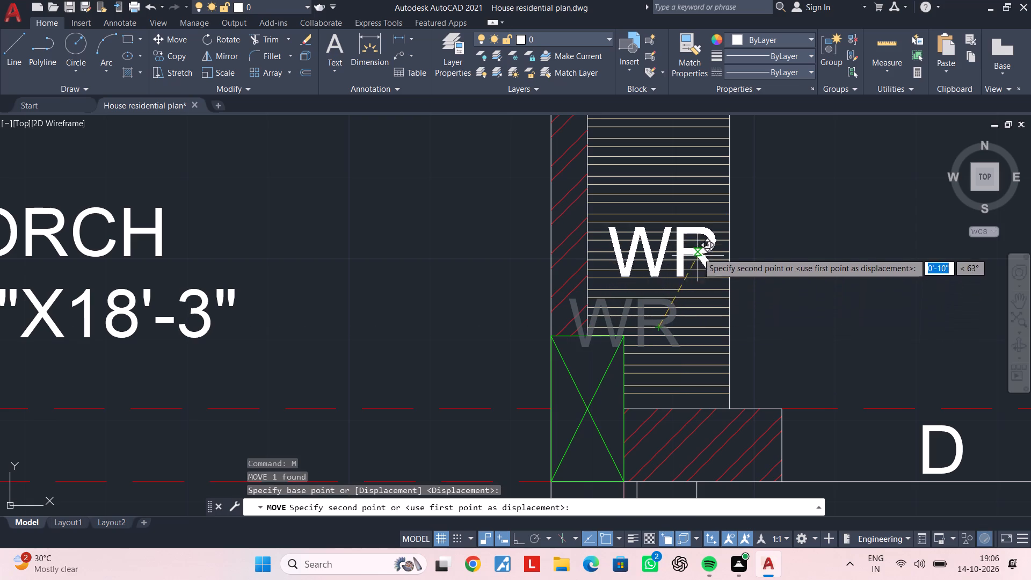
pyautogui.click(692, 229)
pyautogui.scroll(-3, 694, 235)
pyautogui.moveTo(771, 255); pyautogui.dragTo(702, 303, button='middle')
pyautogui.press('Escape')
pyautogui.press('Escape')
pyautogui.moveTo(734, 294); pyautogui.dragTo(722, 300, button='middle')
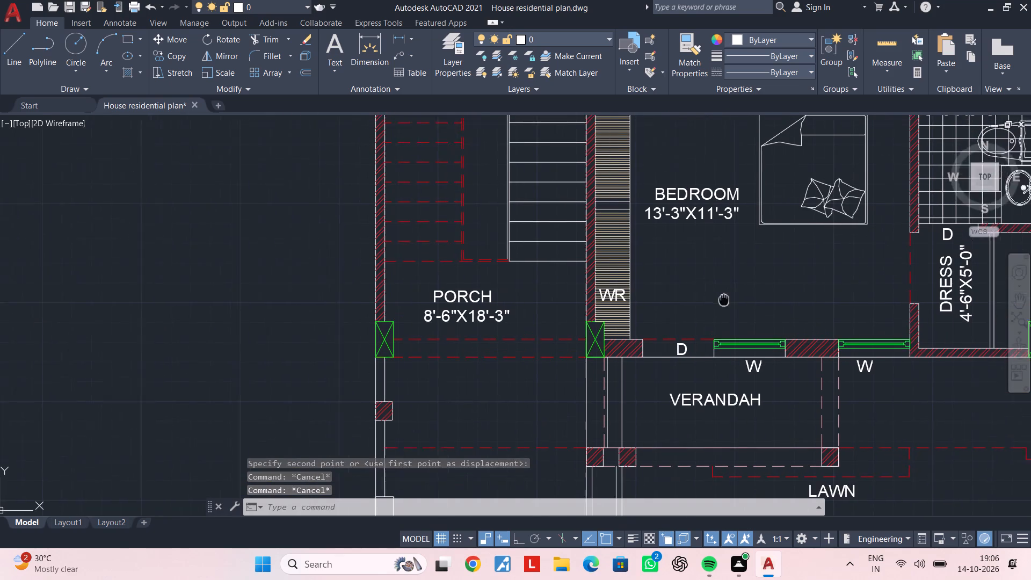
pyautogui.moveTo(722, 300); pyautogui.dragTo(713, 303, button='middle')
pyautogui.press('Escape')
pyautogui.press('Escape')
pyautogui.press('Escape')
pyautogui.press('Escape')
pyautogui.press('Escape')
pyautogui.press('Escape')
# Draw a vertical line through the middle of the stair flight beside the bedroom wall, from a tread's midpoint to above the landing edge.
pyautogui.moveTo(711, 293); pyautogui.dragTo(711, 340, button='middle')
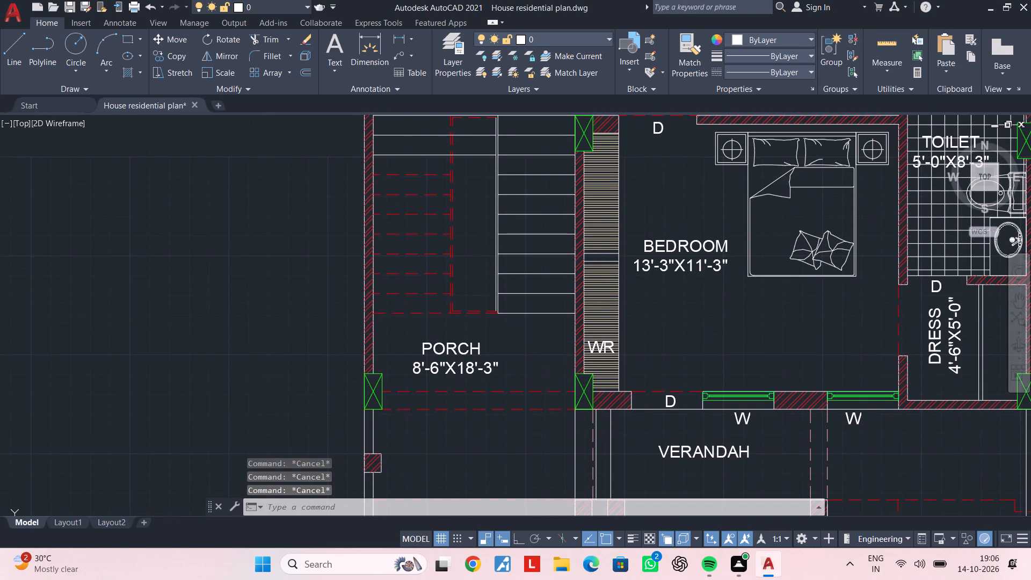
pyautogui.press('Escape')
pyautogui.moveTo(546, 351); pyautogui.dragTo(564, 408, button='middle')
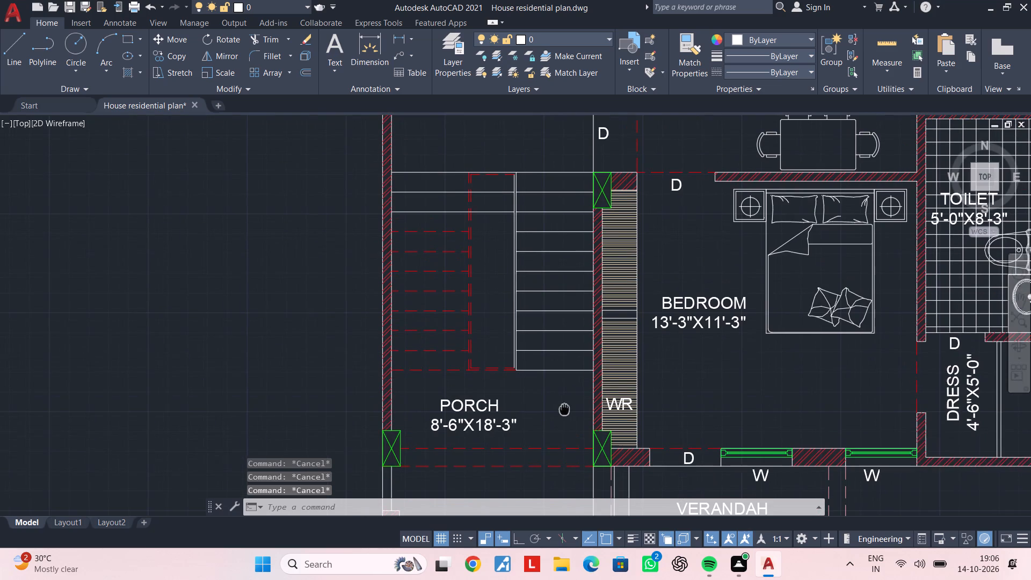
pyautogui.press('Escape')
pyautogui.press('Escape')
pyautogui.press('l')
pyautogui.press('space')
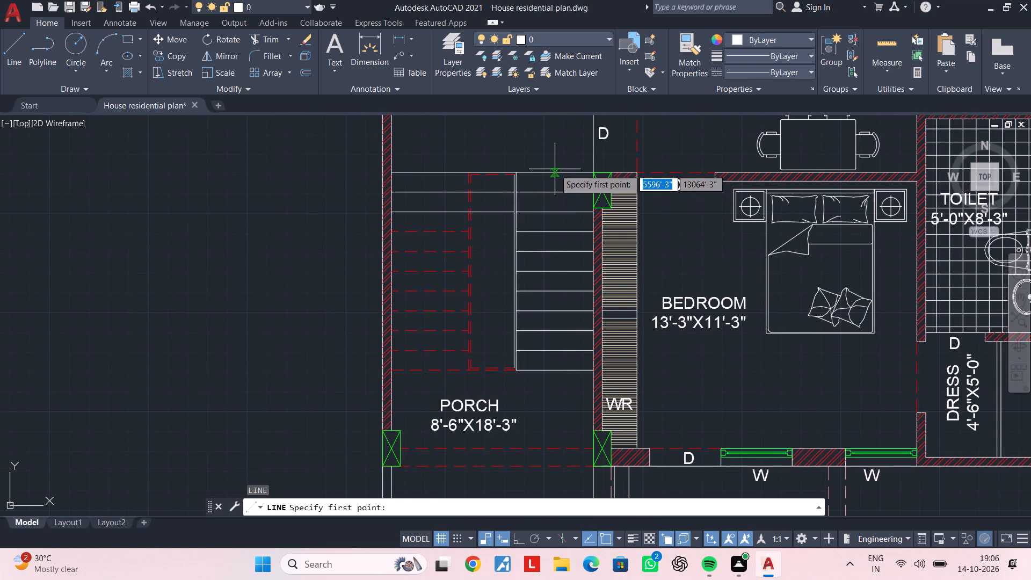
pyautogui.click(555, 169)
pyautogui.press('Escape')
pyautogui.press('space')
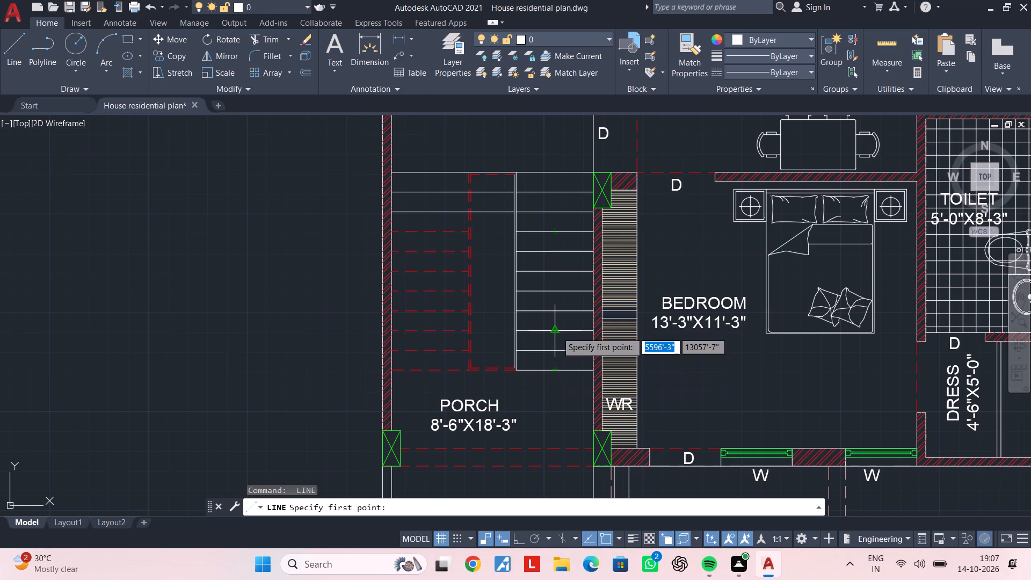
pyautogui.click(555, 273)
pyautogui.click(549, 132)
pyautogui.press('Escape')
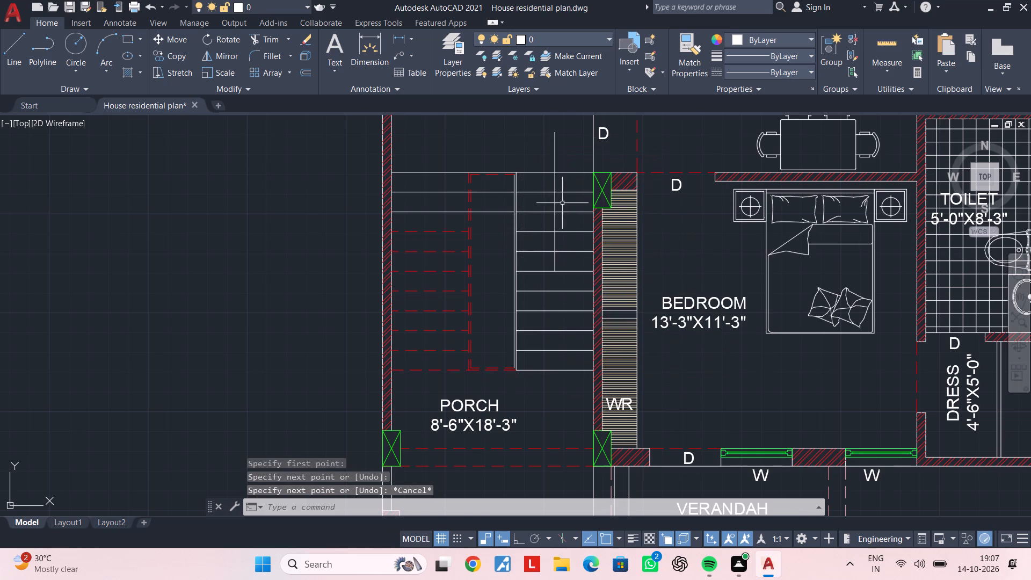
# Draw a vertical line about 2'-6" long on the outer stair flight, from the first dashed tread to the landing edge.
pyautogui.scroll(-1, 567, 223)
pyautogui.moveTo(567, 236); pyautogui.dragTo(558, 313, button='middle')
pyautogui.moveTo(546, 340); pyautogui.dragTo(616, 343, button='middle')
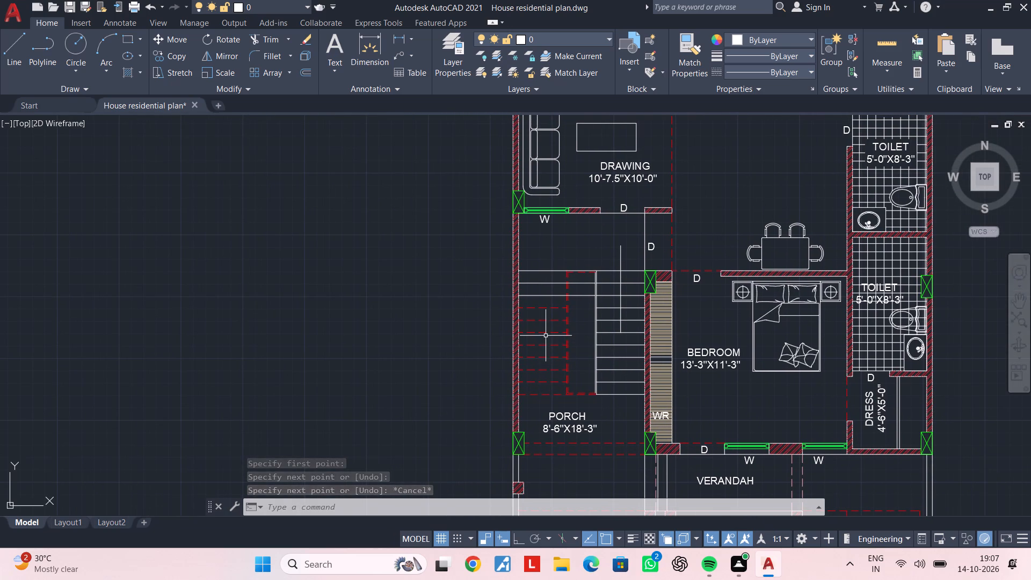
pyautogui.press('space')
pyautogui.scroll(1, 561, 313)
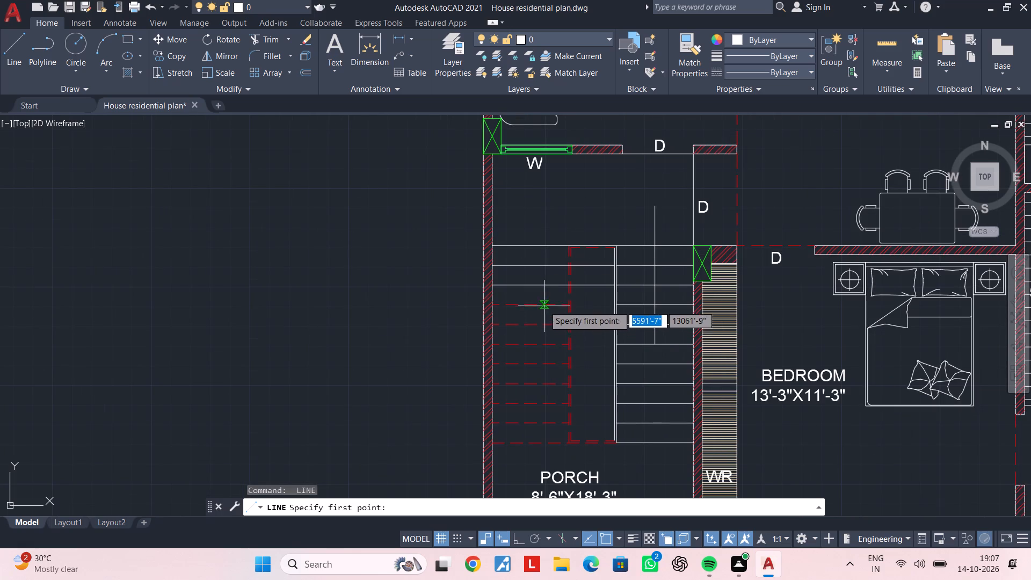
pyautogui.click(533, 305)
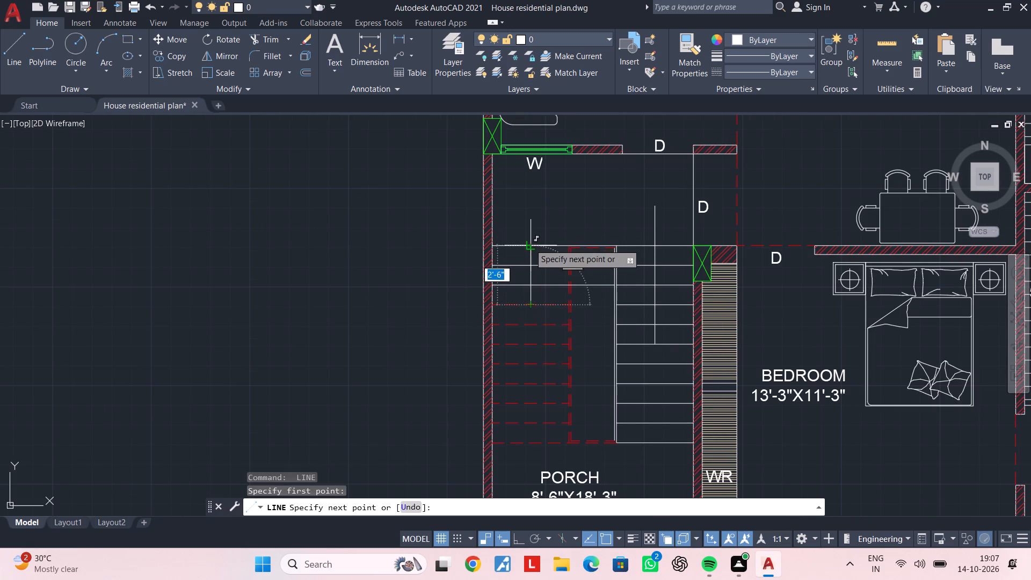
pyautogui.click(529, 244)
pyautogui.press('Escape')
# Draw a short slanted line about 8" long from the upper end of the outer flight's vertical line as an arrowhead side.
pyautogui.scroll(4, 529, 244)
pyautogui.moveTo(641, 274); pyautogui.dragTo(651, 271, button='middle')
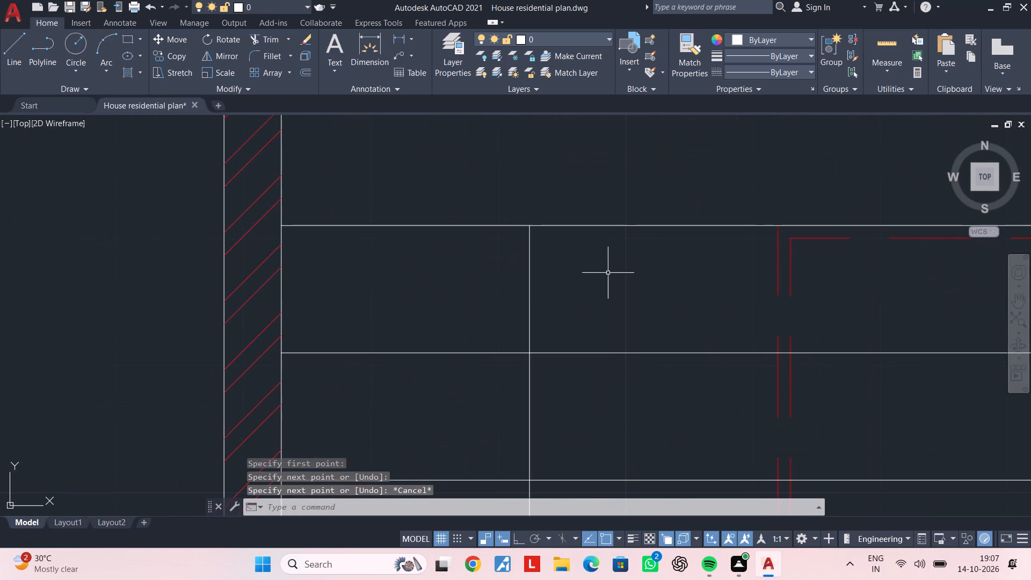
pyautogui.press('Escape')
pyautogui.scroll(-1, 587, 273)
pyautogui.write('L')
pyautogui.press('space')
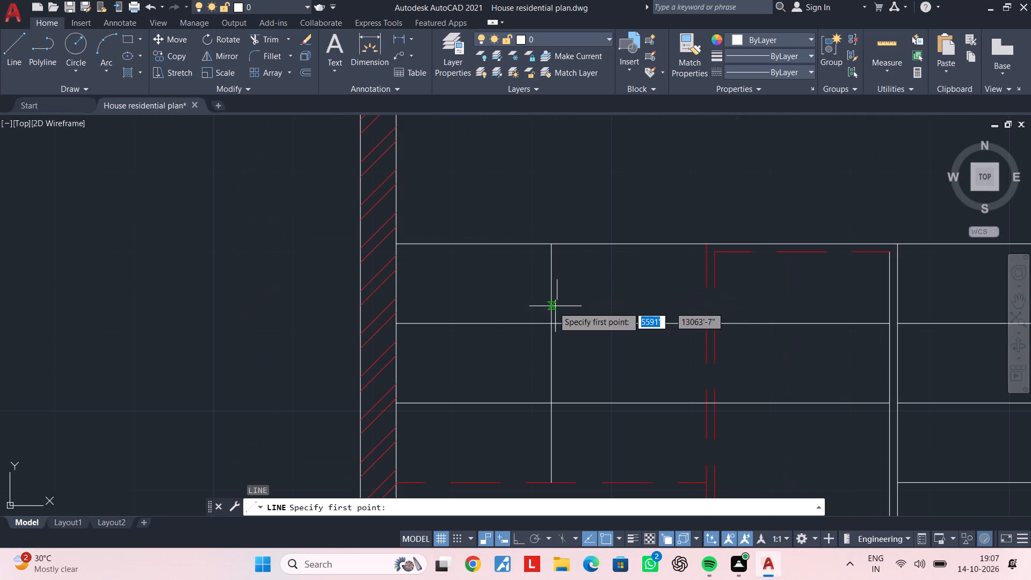
pyautogui.scroll(1, 555, 249)
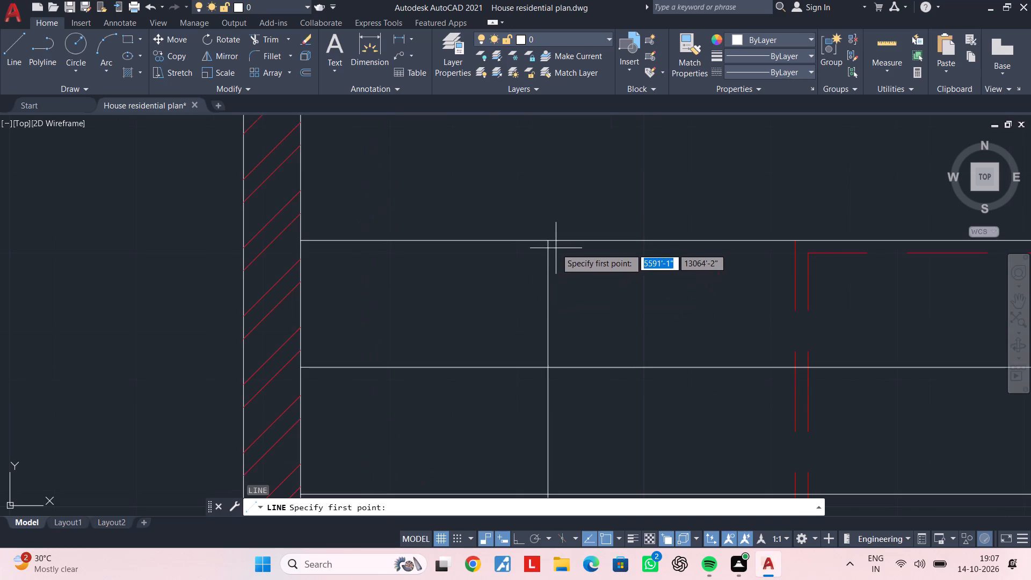
pyautogui.click(548, 241)
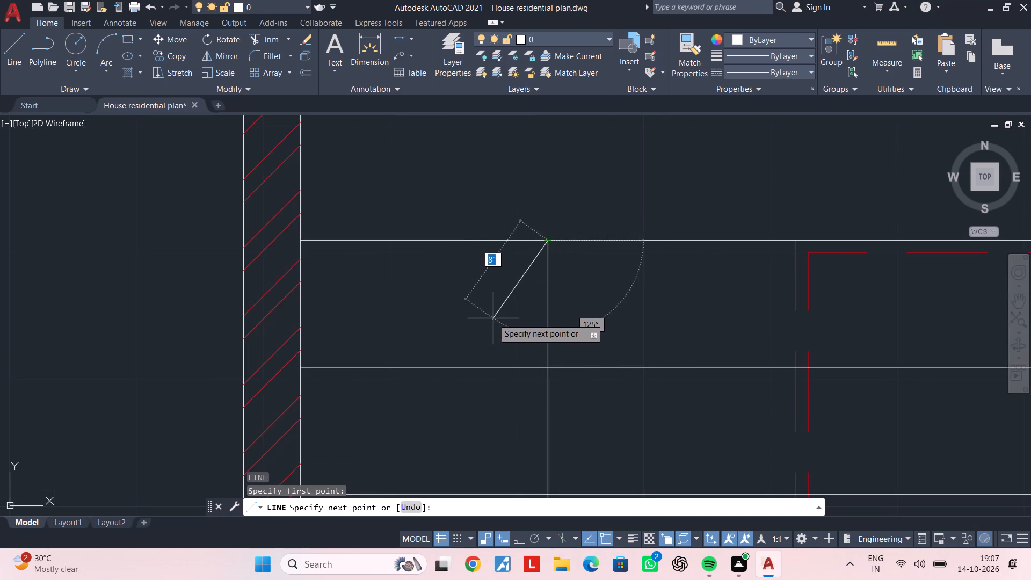
pyautogui.click(491, 316)
pyautogui.press('Escape')
# Mirror the slanted arrowhead line about the vertical line, keeping the original.
pyautogui.moveTo(515, 305); pyautogui.dragTo(513, 298)
pyautogui.click(477, 258)
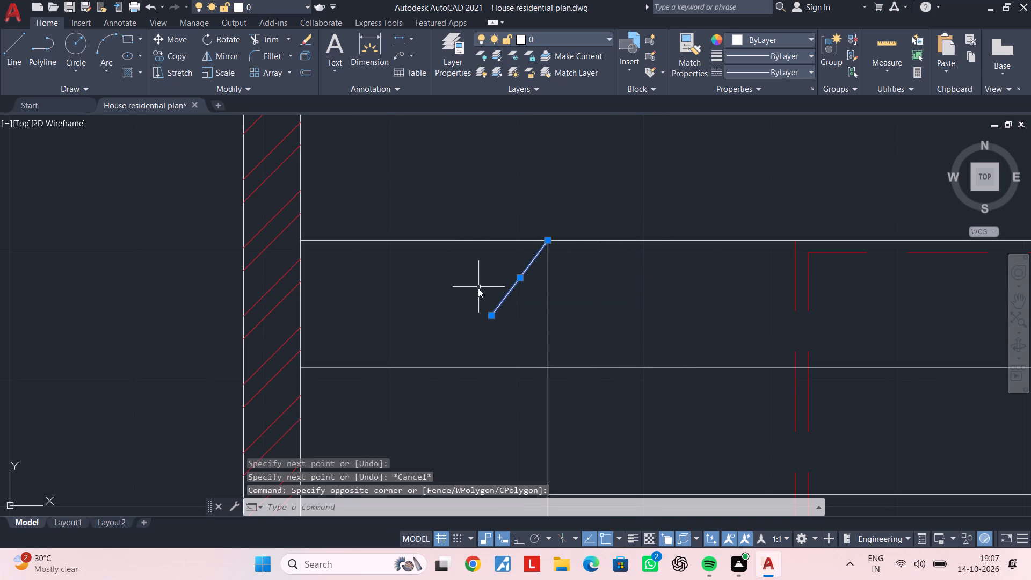
pyautogui.press('m')
pyautogui.press('i')
pyautogui.press('space')
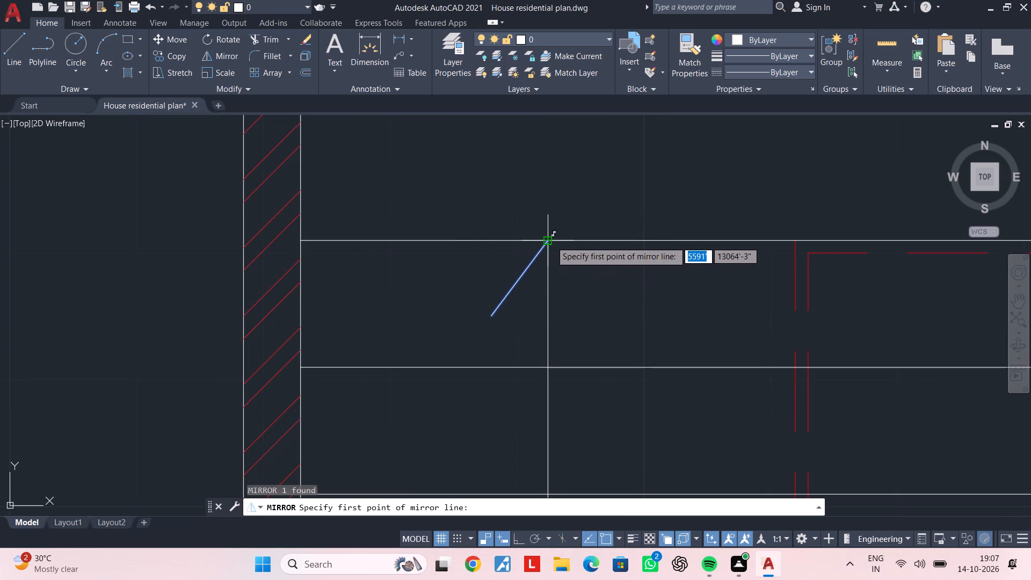
pyautogui.click(551, 241)
pyautogui.click(545, 365)
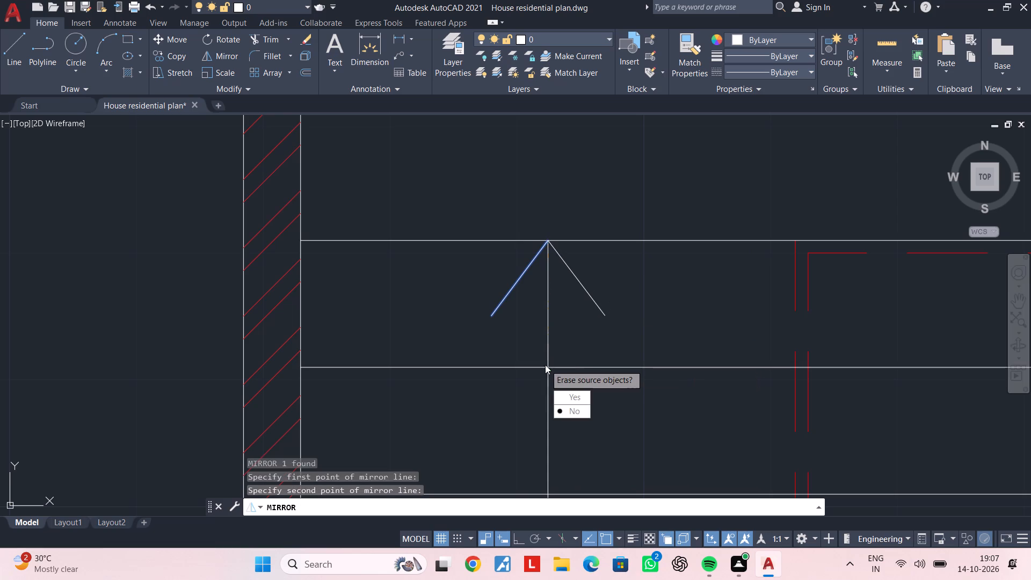
pyautogui.moveTo(583, 408); pyautogui.dragTo(545, 365)
pyautogui.press('Escape')
pyautogui.press('Escape')
pyautogui.press('Escape')
pyautogui.press('Escape')
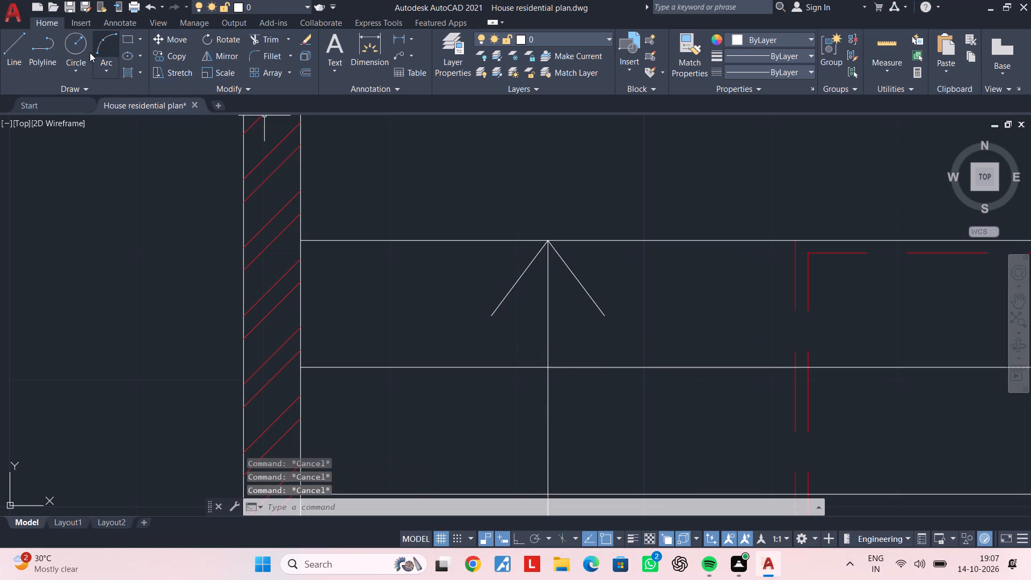
# Draw a three-point arc that passes through the lower ends of both arrowhead sides and continues below them.
pyautogui.click(103, 48)
pyautogui.click(493, 316)
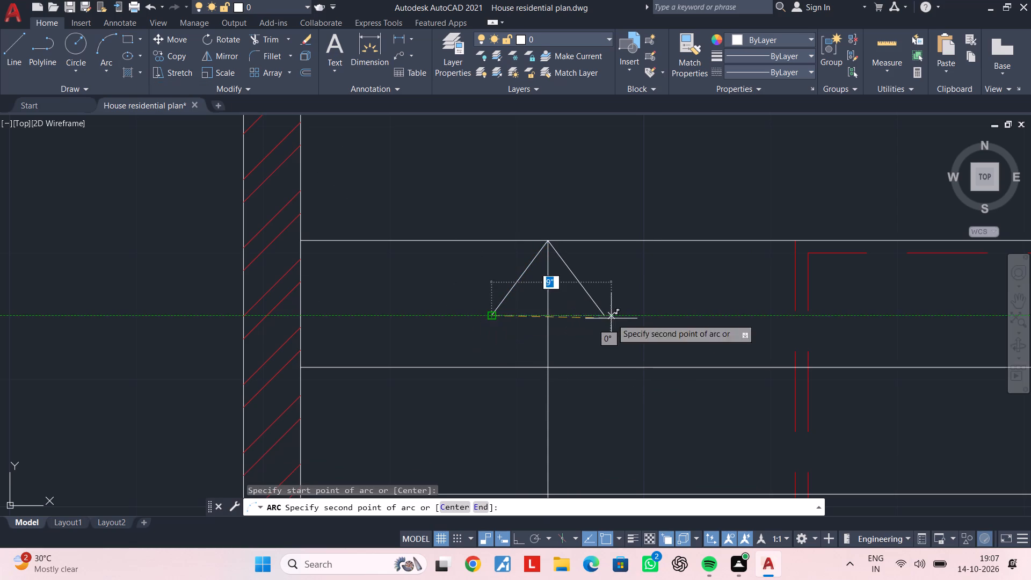
pyautogui.click(605, 317)
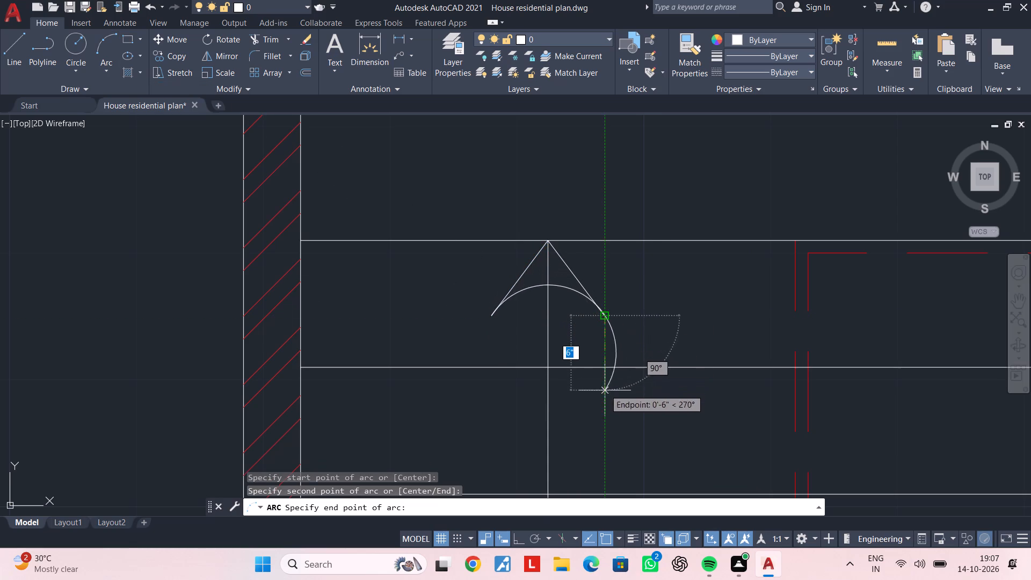
pyautogui.click(606, 429)
pyautogui.press('Escape')
pyautogui.press('Escape')
# Trim the arc beyond the arrowhead and the part of the vertical line inside it.
pyautogui.press('t')
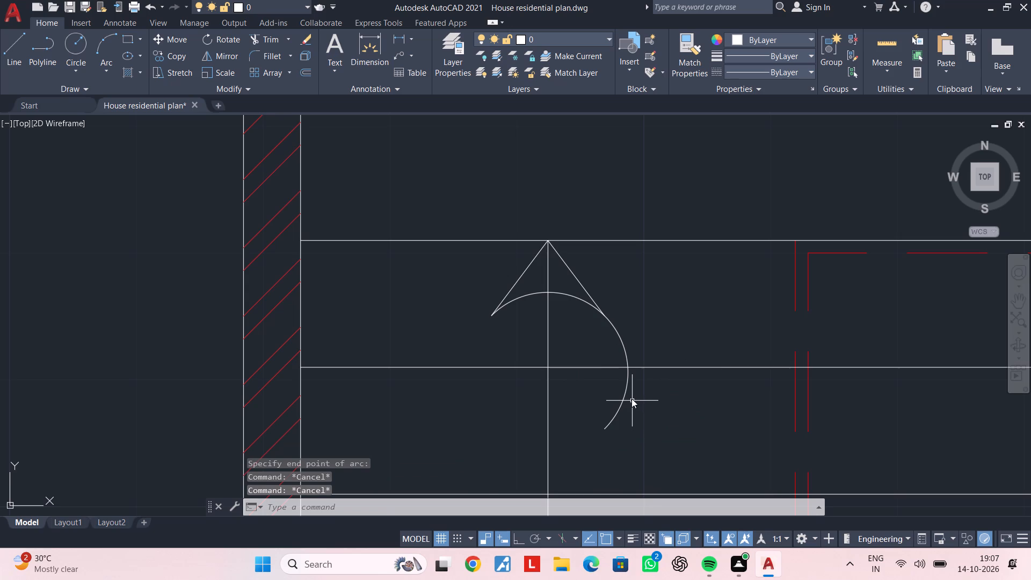
pyautogui.press('r')
pyautogui.press('space')
pyautogui.click(624, 346)
pyautogui.click(622, 404)
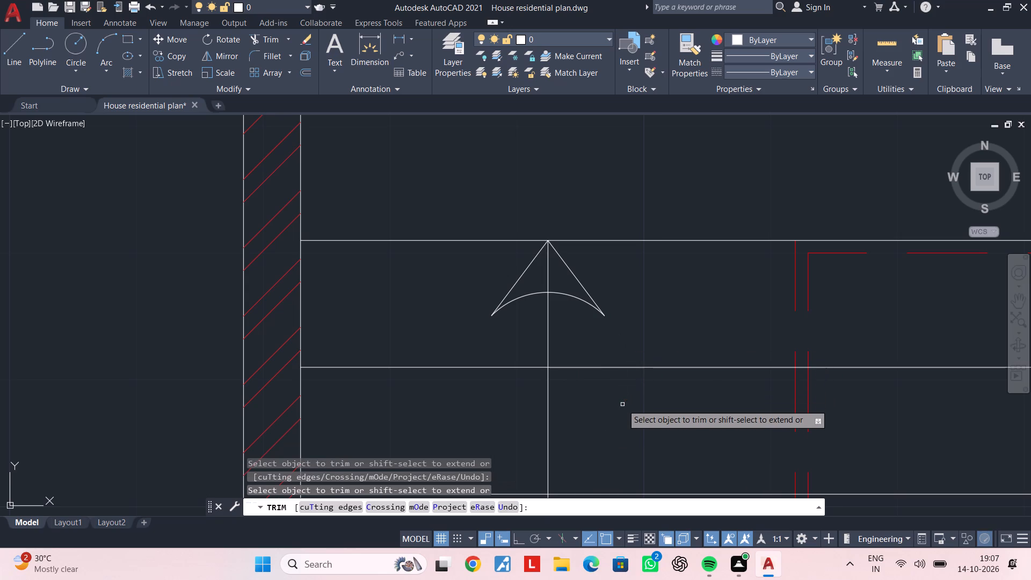
pyautogui.click(550, 279)
pyautogui.press('Escape')
pyautogui.scroll(-2, 585, 308)
pyautogui.moveTo(596, 317); pyautogui.dragTo(590, 330, button='middle')
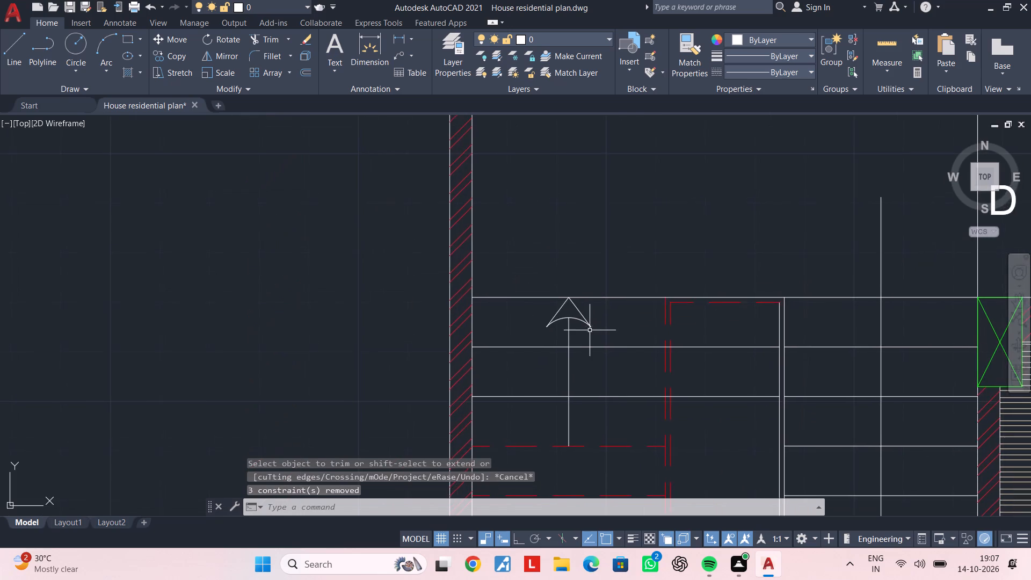
# Join the arrowhead's two slanted sides and its arc into one polyline.
pyautogui.scroll(2, 590, 327)
pyautogui.click(593, 308)
pyautogui.click(568, 330)
pyautogui.scroll(2, 506, 281)
pyautogui.click(527, 312)
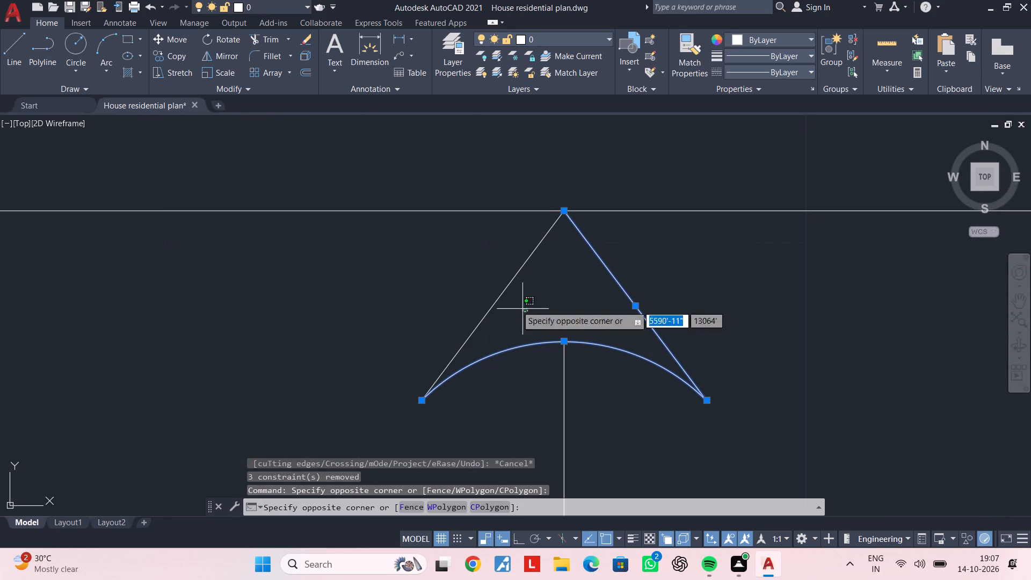
pyautogui.click(451, 278)
pyautogui.press('j')
pyautogui.press('space')
pyautogui.scroll(-4, 485, 302)
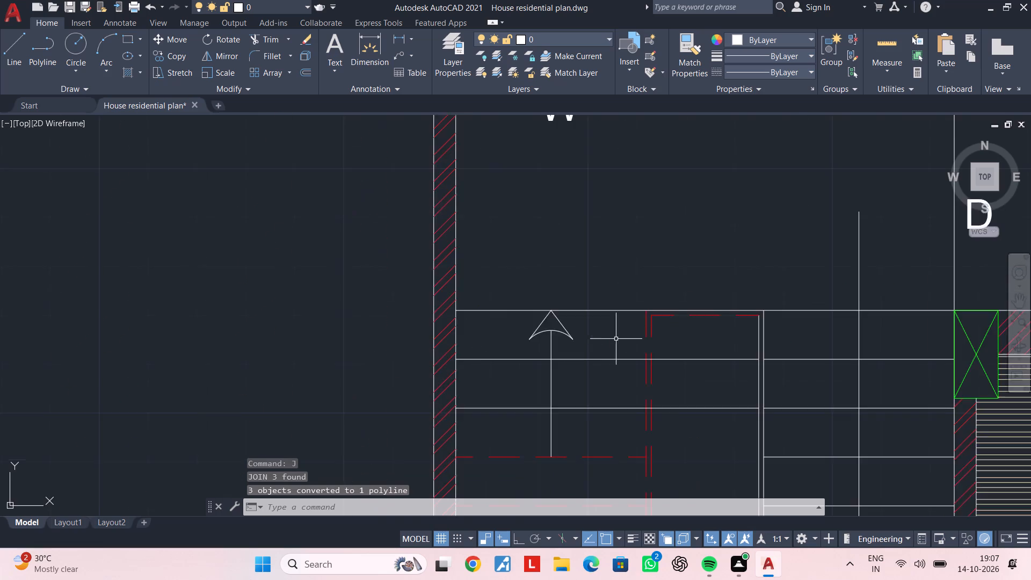
# Copy the arrowhead from the outer flight into the empty landing space above the stairs.
pyautogui.moveTo(616, 339); pyautogui.dragTo(519, 349, button='middle')
pyautogui.scroll(-1, 543, 356)
pyautogui.moveTo(543, 356); pyautogui.dragTo(507, 310, button='middle')
pyautogui.moveTo(639, 363); pyautogui.dragTo(616, 323, button='middle')
pyautogui.scroll(2, 437, 255)
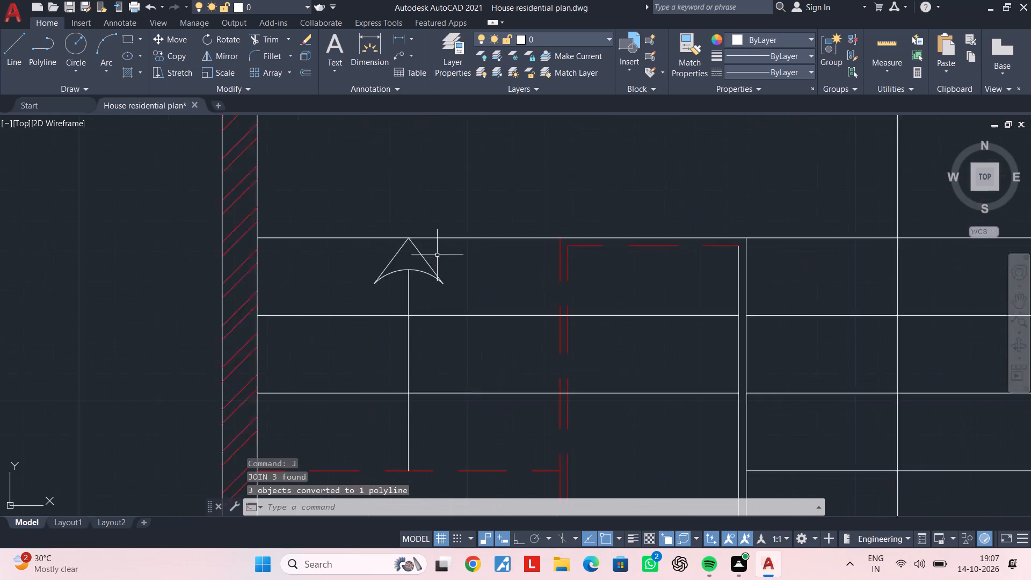
pyautogui.scroll(1, 437, 255)
pyautogui.click(463, 267)
pyautogui.click(435, 315)
pyautogui.press('c')
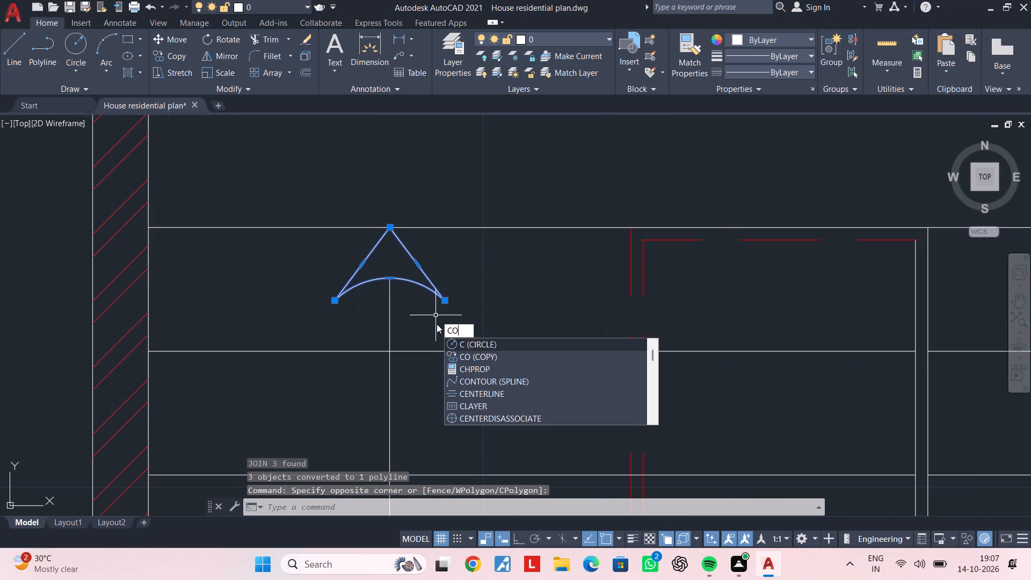
pyautogui.press('o')
pyautogui.press('space')
pyautogui.click(438, 325)
pyautogui.moveTo(440, 233); pyautogui.dragTo(420, 363, button='middle')
pyautogui.click(441, 284)
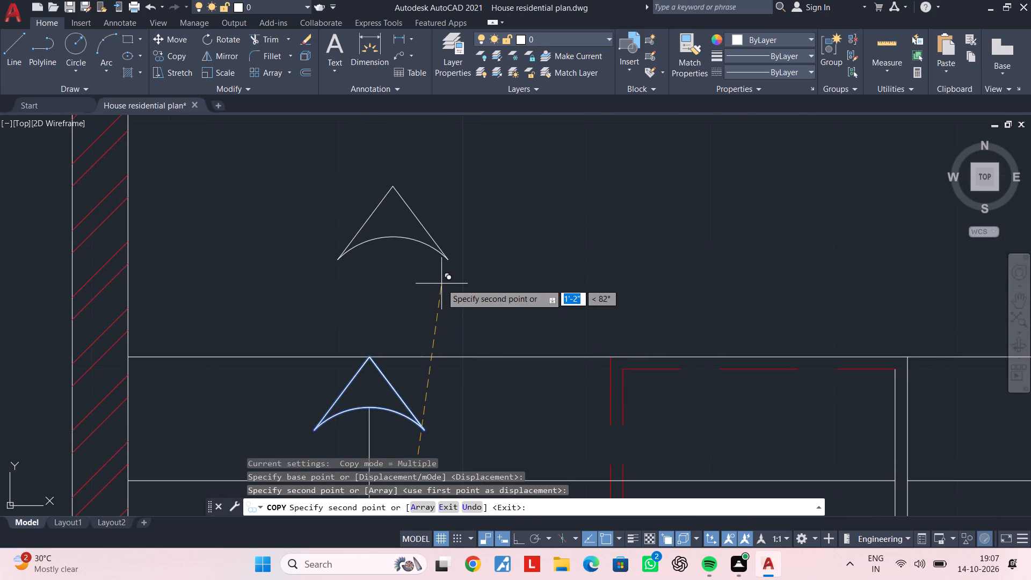
pyautogui.press('Escape')
# Rotate the copied arrowhead 180° with Ortho on so it points downward.
pyautogui.scroll(-2, 442, 249)
pyautogui.moveTo(461, 197); pyautogui.dragTo(454, 214)
pyautogui.click(398, 271)
pyautogui.write('RO')
pyautogui.press('space')
pyautogui.click(518, 531)
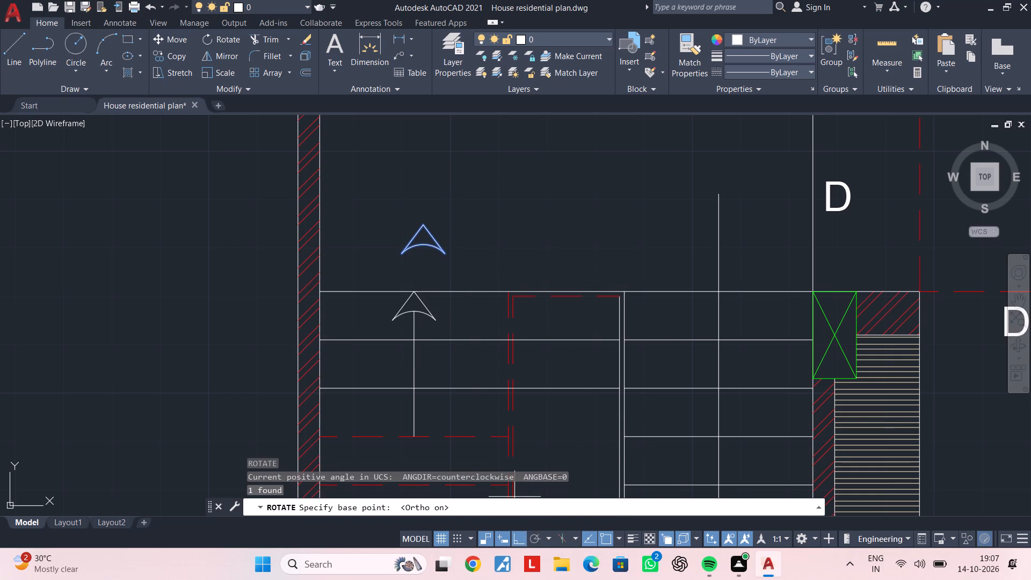
pyautogui.click(520, 206)
pyautogui.scroll(-1, 517, 216)
pyautogui.moveTo(517, 220); pyautogui.dragTo(507, 315, button='middle')
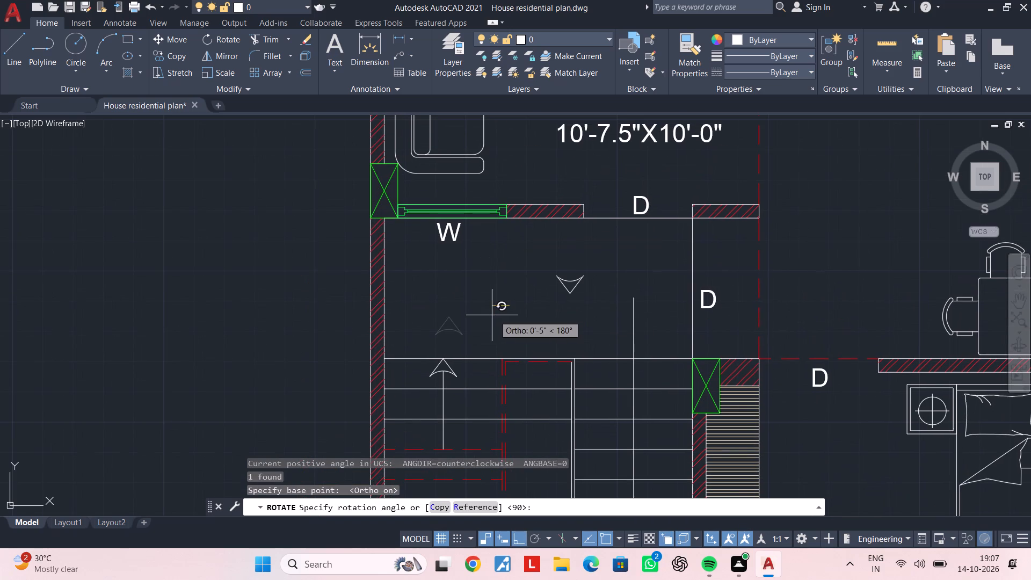
pyautogui.click(481, 310)
# Copy the downward arrowhead from the landing space onto the flight beside the wardrobe, near the lower end of its vertical line.
pyautogui.scroll(2, 554, 301)
pyautogui.click(668, 197)
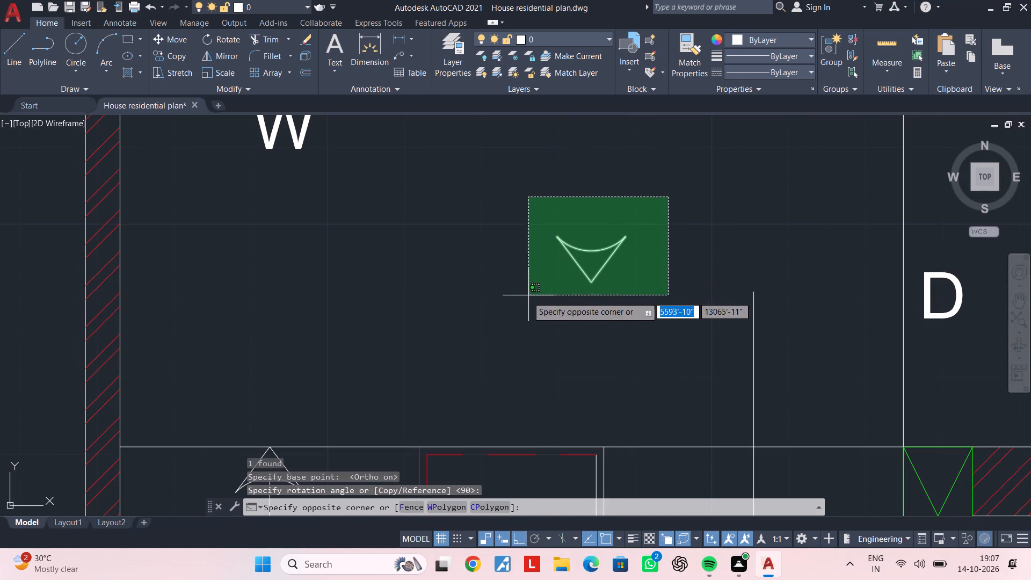
pyautogui.click(522, 303)
pyautogui.write('CO')
pyautogui.press('space')
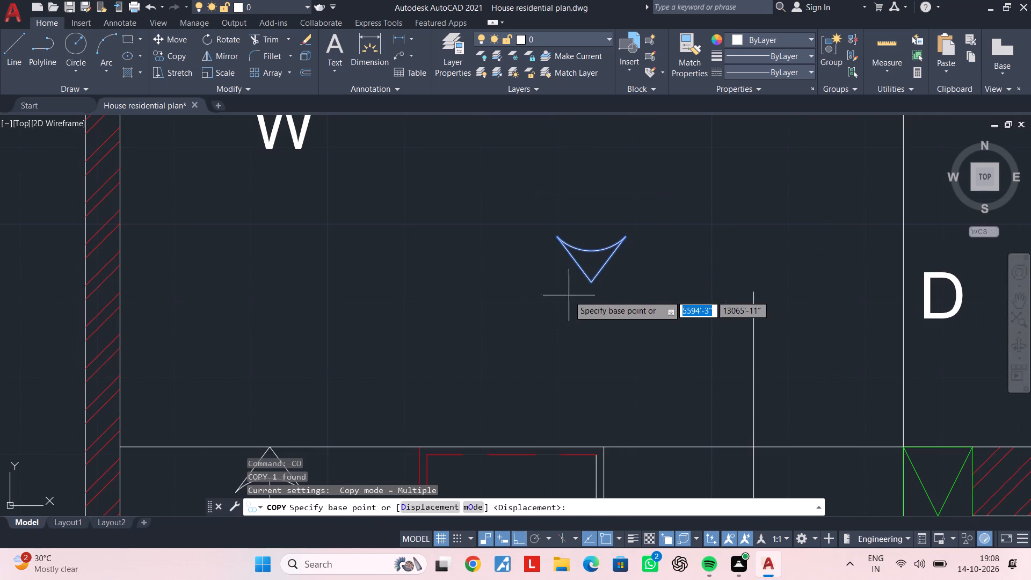
pyautogui.click(590, 251)
pyautogui.scroll(-2, 596, 295)
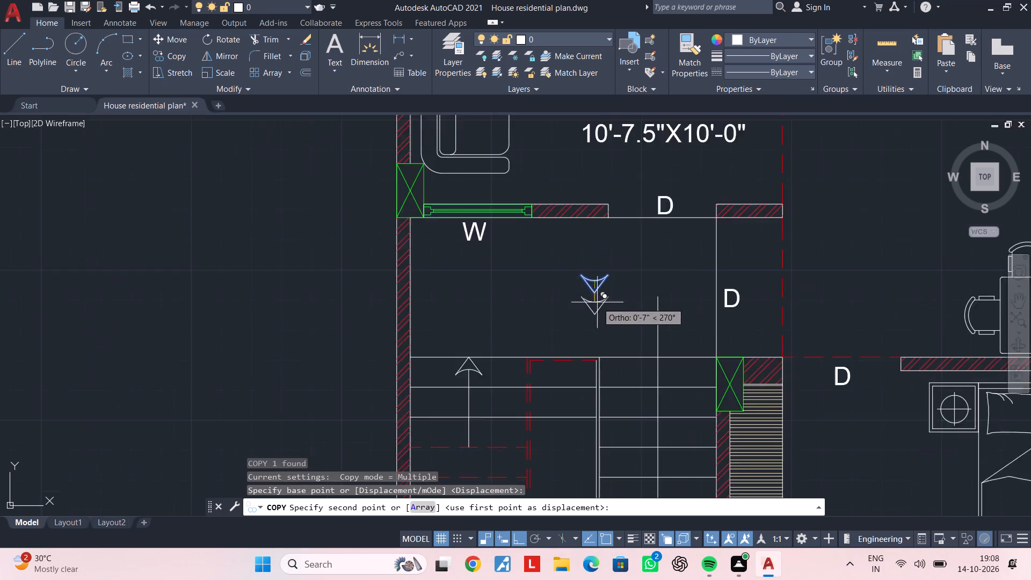
pyautogui.moveTo(597, 302); pyautogui.dragTo(553, 132, button='middle')
pyautogui.click(518, 533)
pyautogui.scroll(1, 627, 343)
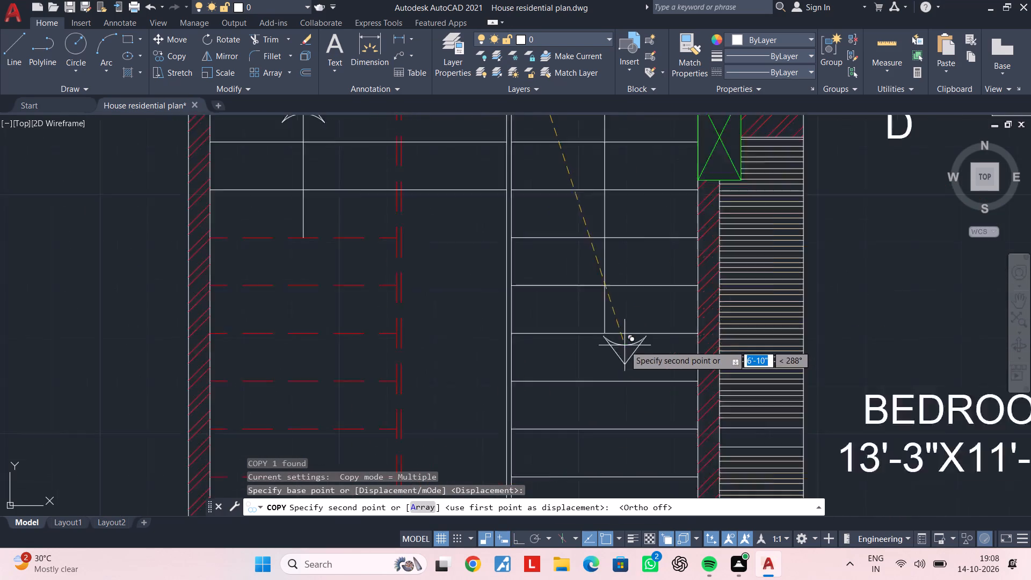
pyautogui.scroll(1, 625, 345)
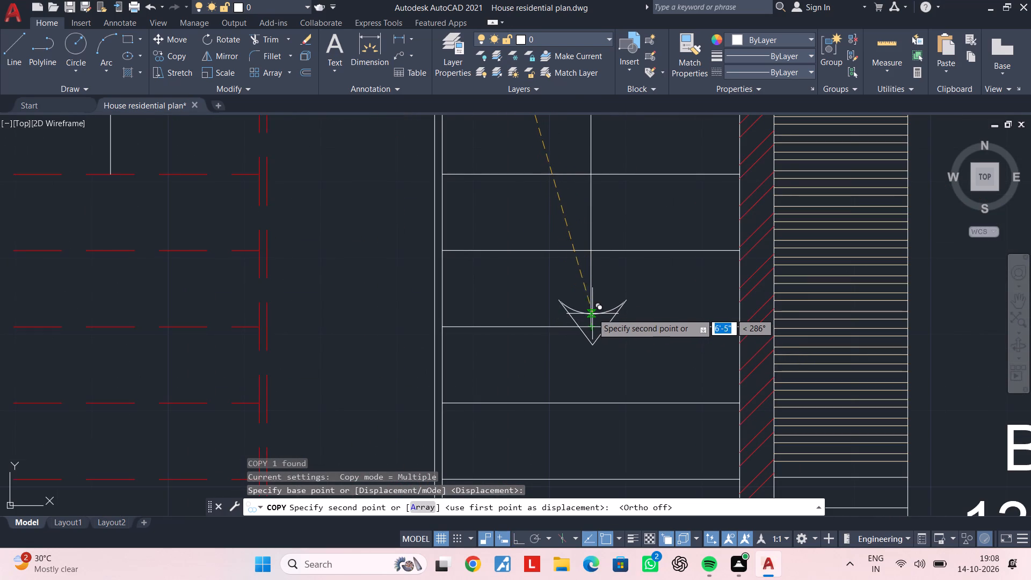
pyautogui.scroll(2, 591, 295)
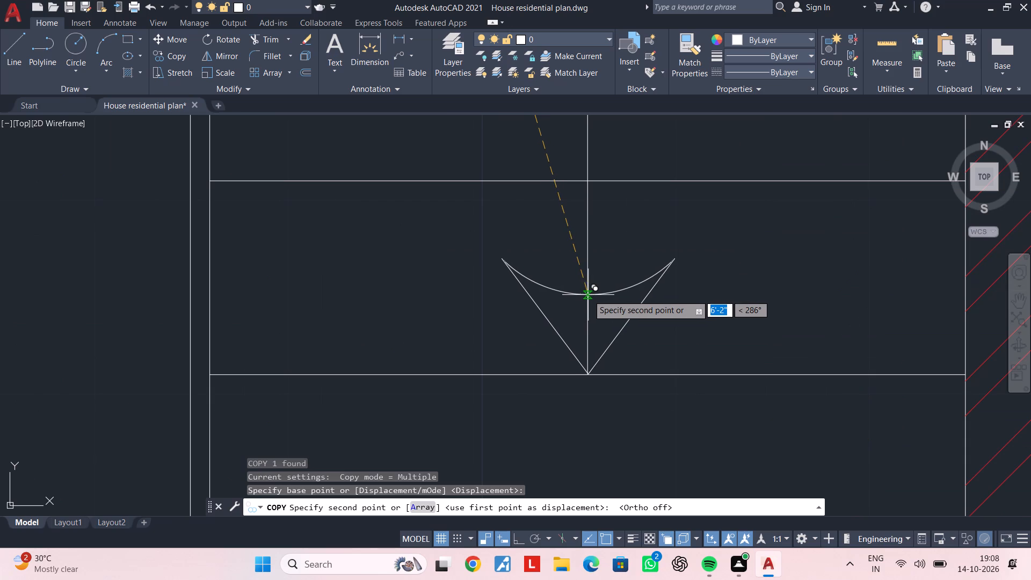
pyautogui.scroll(-1, 657, 303)
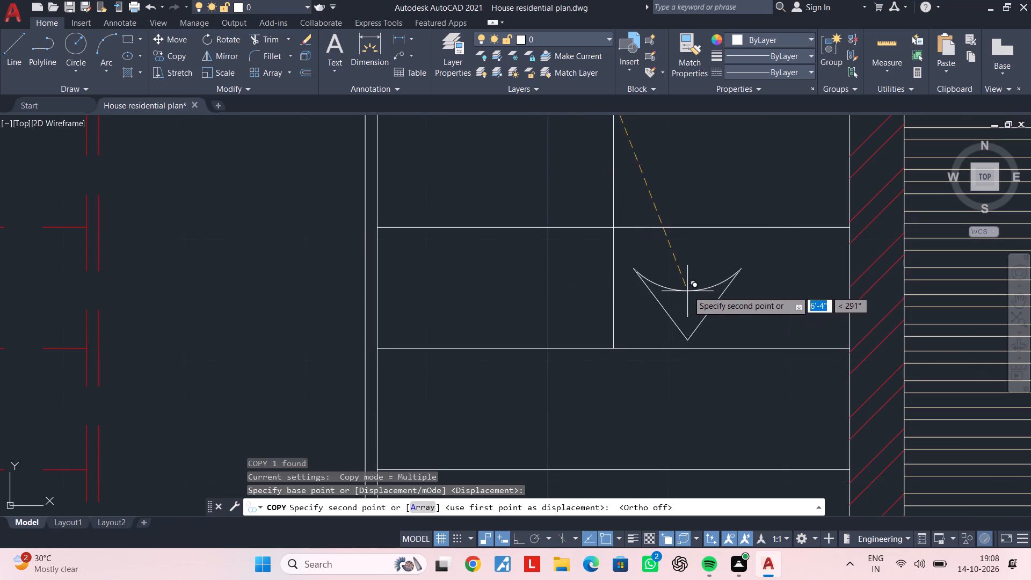
pyautogui.click(699, 286)
pyautogui.press('Escape')
# Move the copied arrowhead so its tip sits on the lower end of the flight's vertical line.
pyautogui.click(722, 321)
pyautogui.click(675, 313)
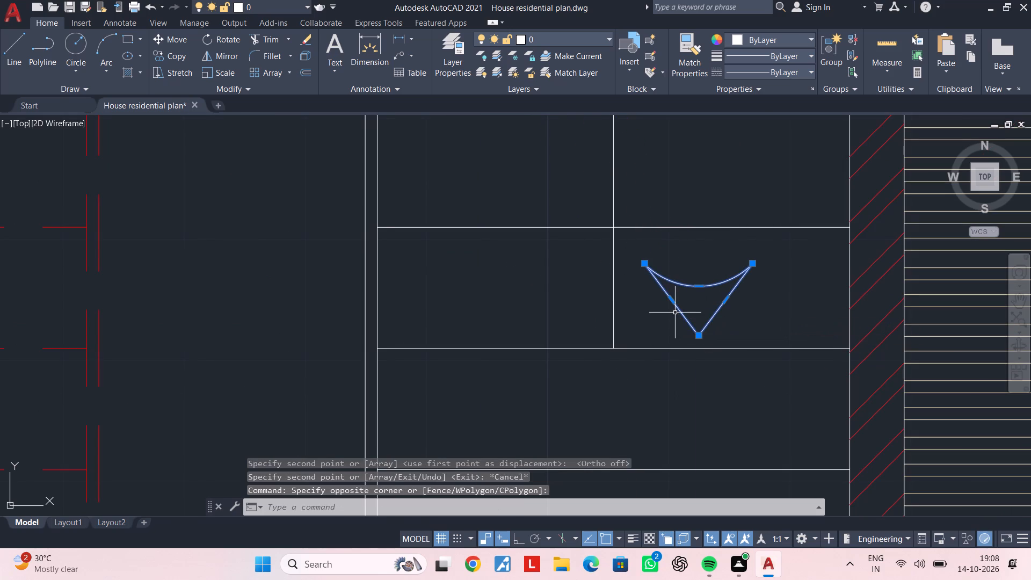
pyautogui.press('m')
pyautogui.press('space')
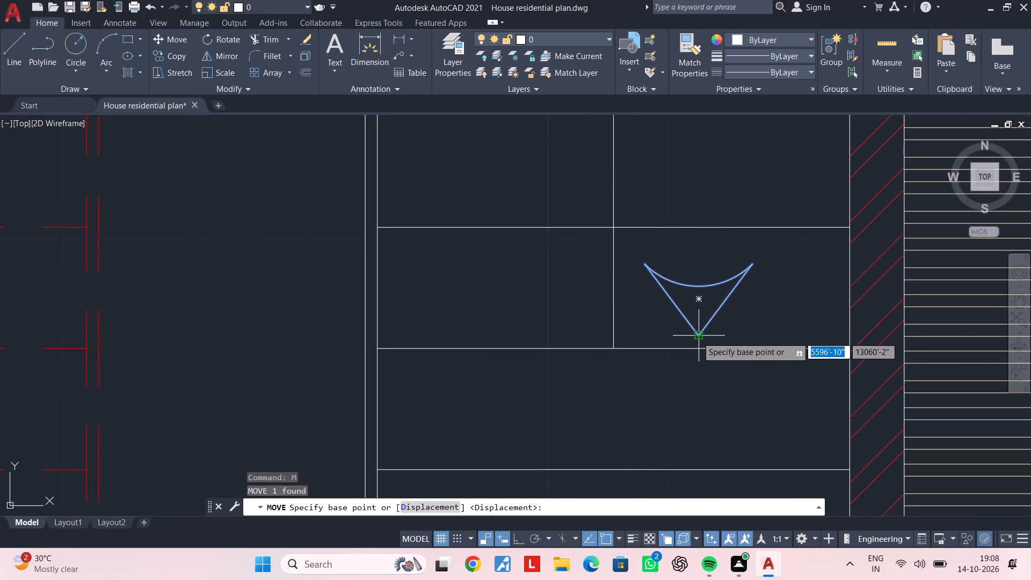
pyautogui.click(697, 337)
pyautogui.click(613, 347)
pyautogui.scroll(-3, 657, 332)
pyautogui.press('Escape')
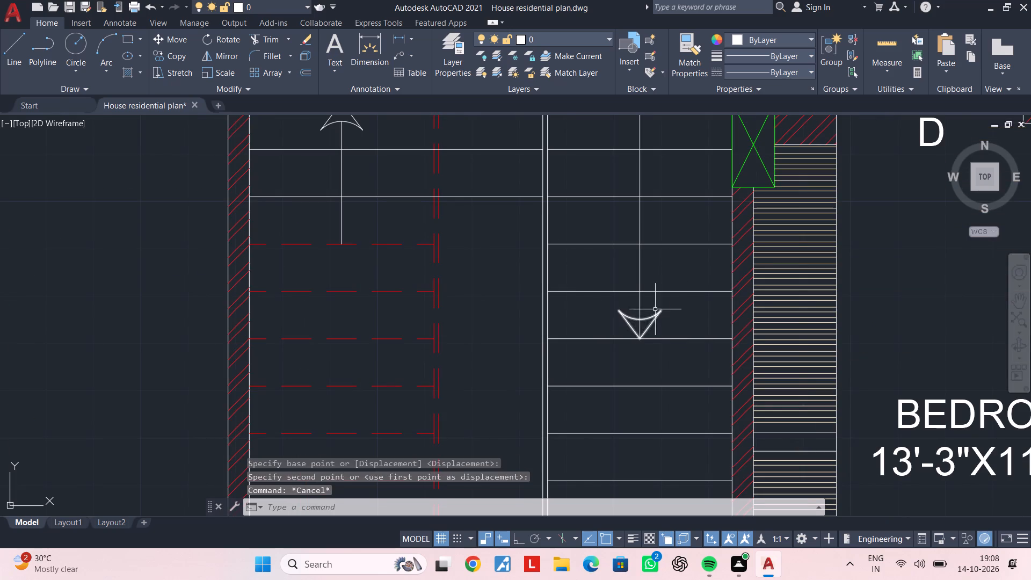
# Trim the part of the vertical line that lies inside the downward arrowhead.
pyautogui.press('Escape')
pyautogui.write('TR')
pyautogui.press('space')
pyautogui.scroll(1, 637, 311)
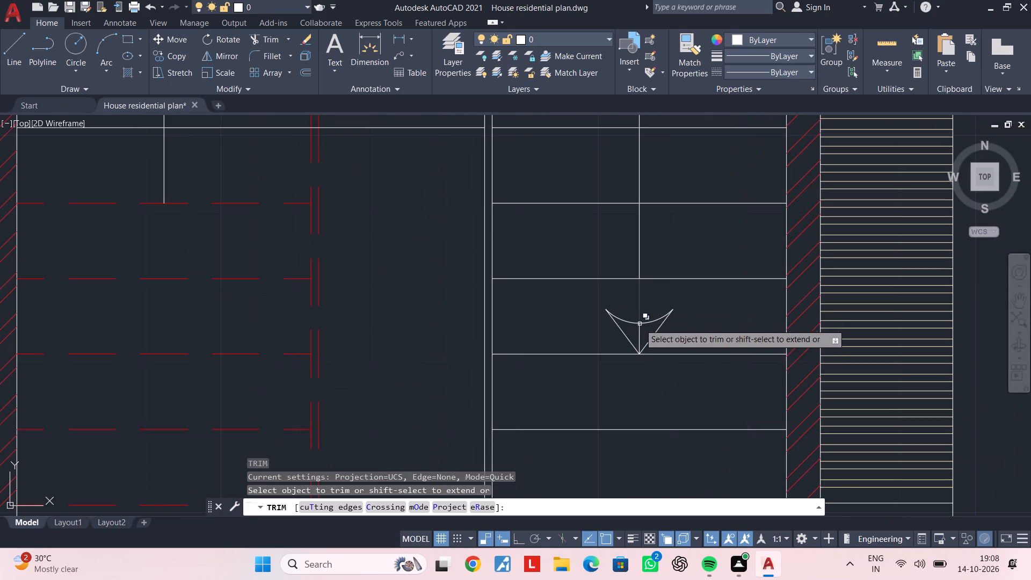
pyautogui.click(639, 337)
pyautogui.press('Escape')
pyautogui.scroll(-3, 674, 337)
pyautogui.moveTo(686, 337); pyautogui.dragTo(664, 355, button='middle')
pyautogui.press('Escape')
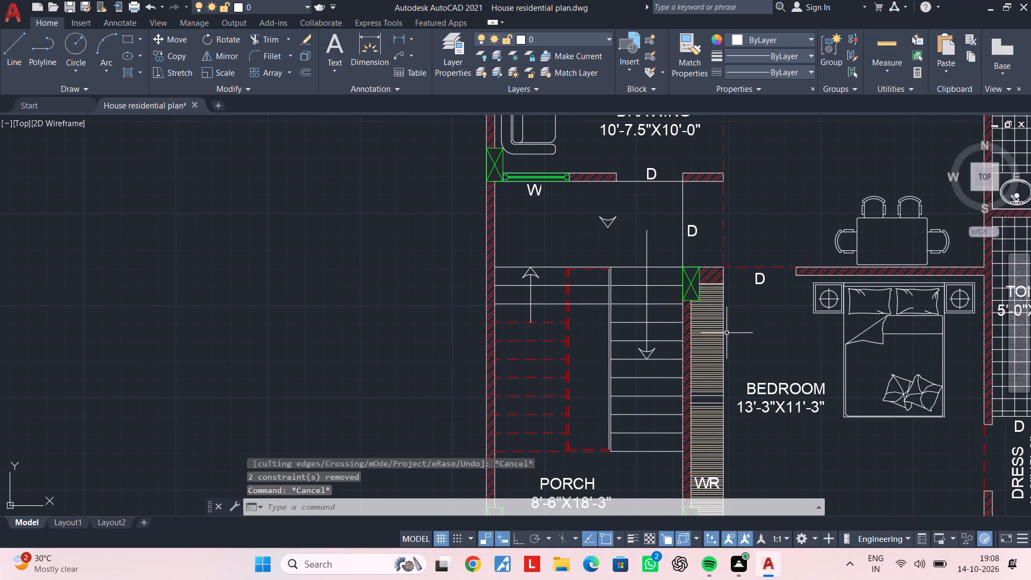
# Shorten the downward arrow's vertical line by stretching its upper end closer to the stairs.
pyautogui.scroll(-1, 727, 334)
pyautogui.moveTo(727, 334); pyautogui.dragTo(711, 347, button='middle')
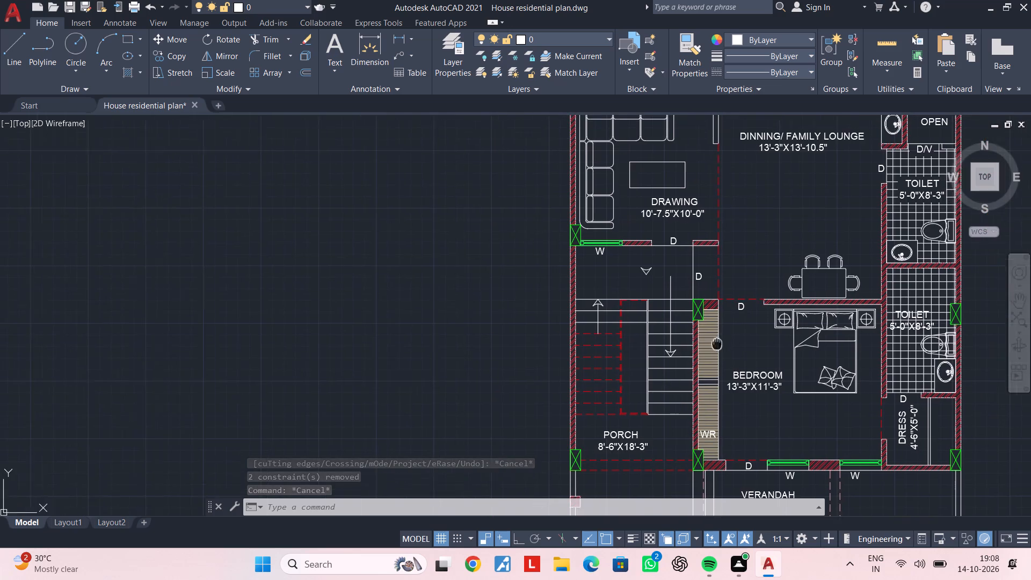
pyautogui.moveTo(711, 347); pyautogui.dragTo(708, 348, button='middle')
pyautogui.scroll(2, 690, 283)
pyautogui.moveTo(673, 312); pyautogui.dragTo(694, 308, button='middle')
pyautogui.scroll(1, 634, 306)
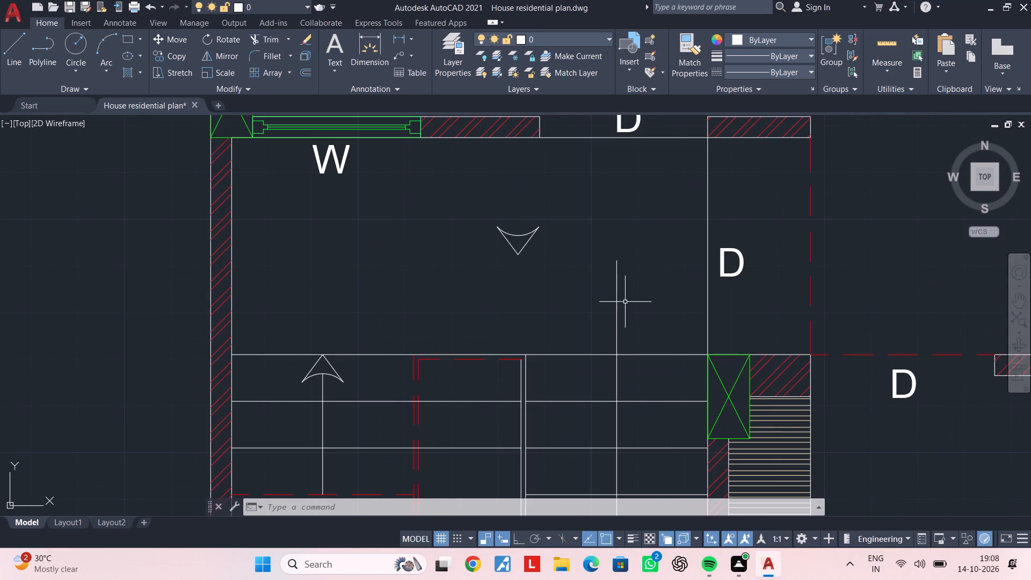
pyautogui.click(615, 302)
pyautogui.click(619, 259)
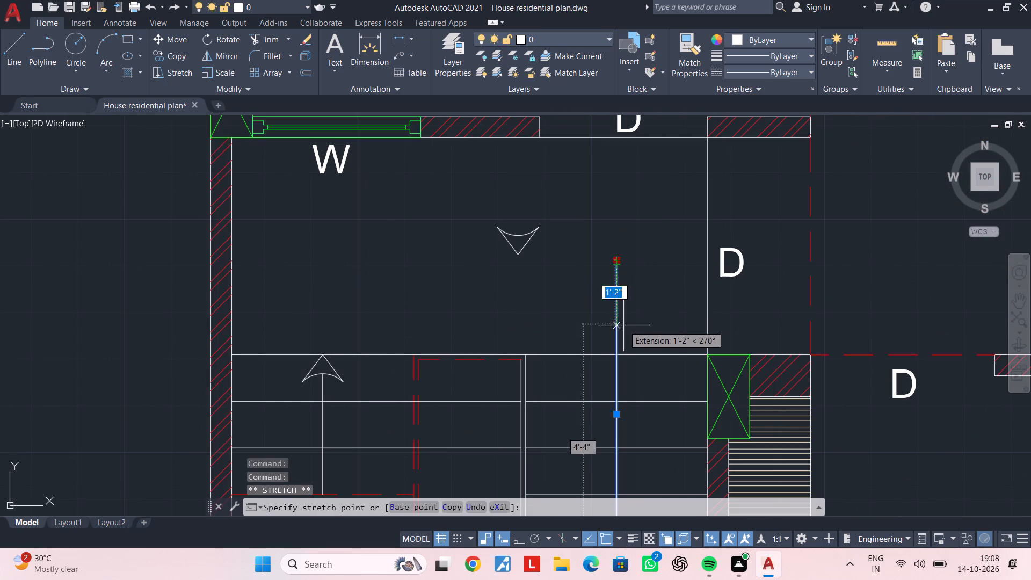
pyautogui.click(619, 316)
# Delete the spare arrowhead in the landing space together with the selected vertical line of the downward arrow.
pyautogui.click(585, 247)
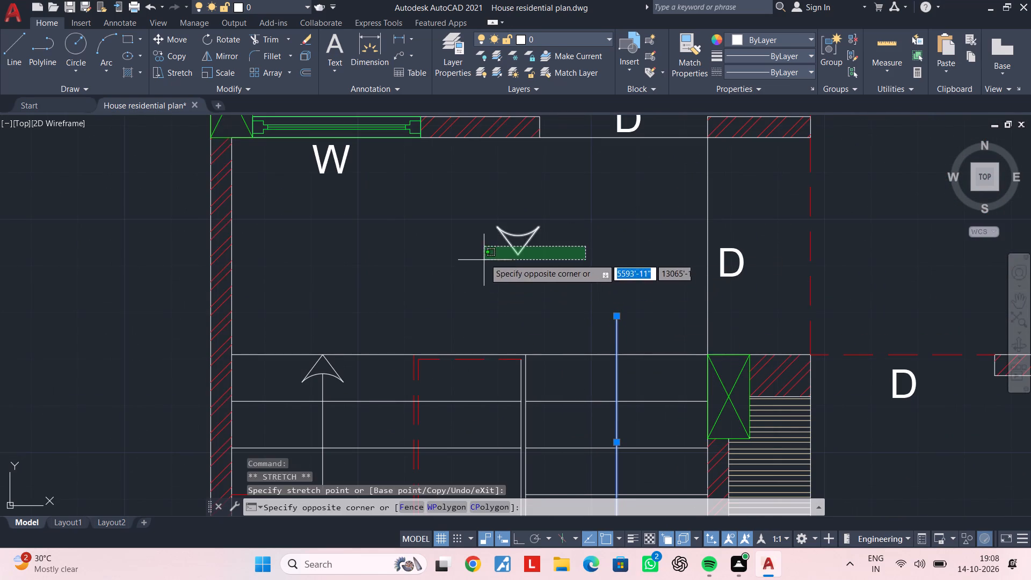
pyautogui.click(484, 257)
pyautogui.press('Delete')
pyautogui.scroll(-3, 512, 271)
pyautogui.moveTo(630, 285); pyautogui.dragTo(625, 245, button='middle')
pyautogui.scroll(2, 600, 315)
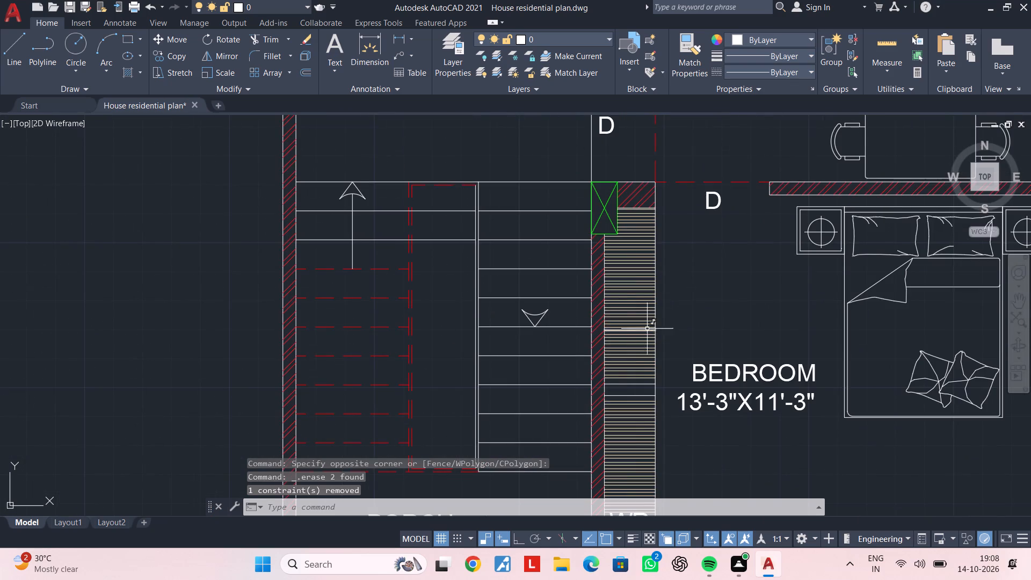
pyautogui.moveTo(577, 327); pyautogui.dragTo(589, 424, button='middle')
pyautogui.scroll(-1, 560, 385)
pyautogui.moveTo(560, 385); pyautogui.dragTo(579, 364, button='middle')
pyautogui.press('Escape')
pyautogui.press('Escape')
# Draw a new vertical line with Ortho on from the downward arrowhead's arc up into the landing space.
pyautogui.press('l')
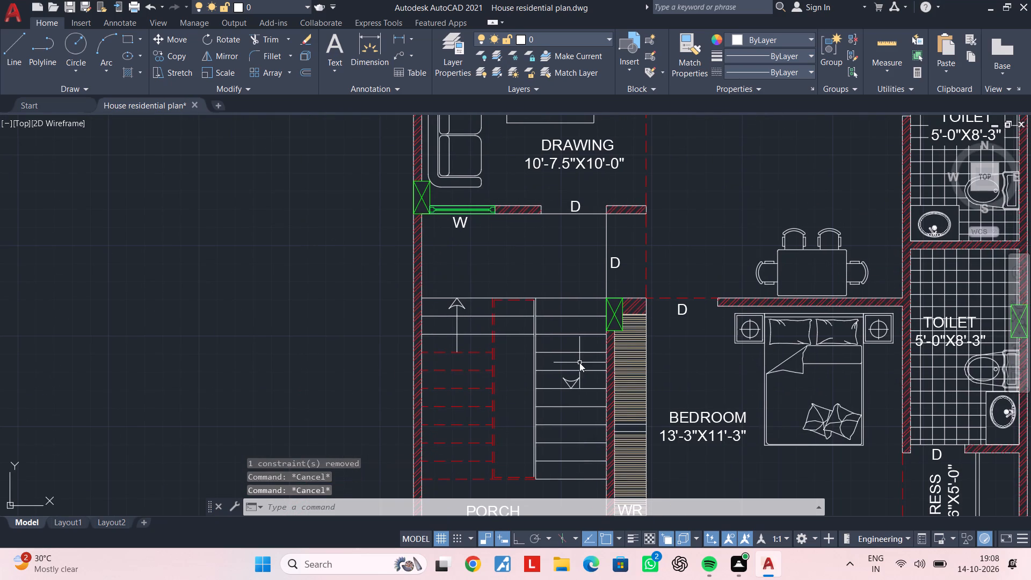
pyautogui.press('space')
pyautogui.scroll(3, 566, 373)
pyautogui.click(552, 381)
pyautogui.moveTo(549, 245); pyautogui.dragTo(550, 386, button='middle')
pyautogui.moveTo(547, 148); pyautogui.dragTo(547, 192, button='middle')
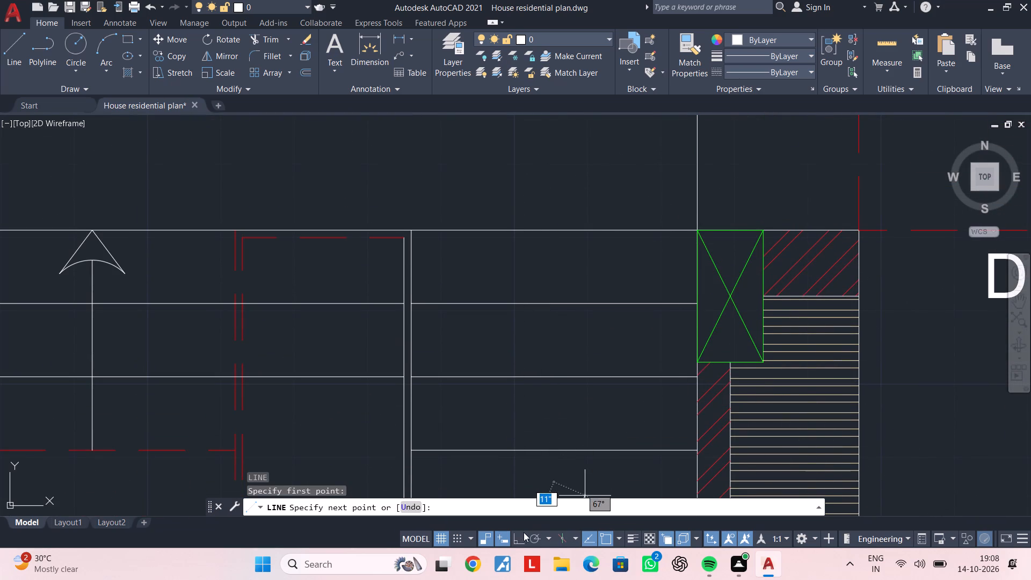
pyautogui.click(519, 538)
pyautogui.click(569, 159)
pyautogui.press('Escape')
pyautogui.scroll(-3, 601, 274)
pyautogui.moveTo(608, 299); pyautogui.dragTo(608, 330, button='middle')
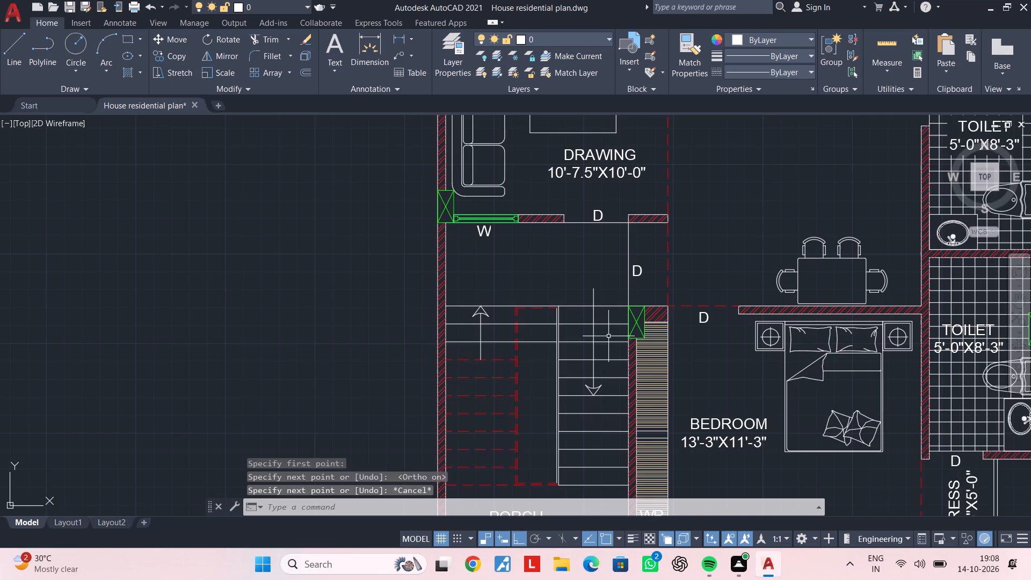
pyautogui.press('Escape')
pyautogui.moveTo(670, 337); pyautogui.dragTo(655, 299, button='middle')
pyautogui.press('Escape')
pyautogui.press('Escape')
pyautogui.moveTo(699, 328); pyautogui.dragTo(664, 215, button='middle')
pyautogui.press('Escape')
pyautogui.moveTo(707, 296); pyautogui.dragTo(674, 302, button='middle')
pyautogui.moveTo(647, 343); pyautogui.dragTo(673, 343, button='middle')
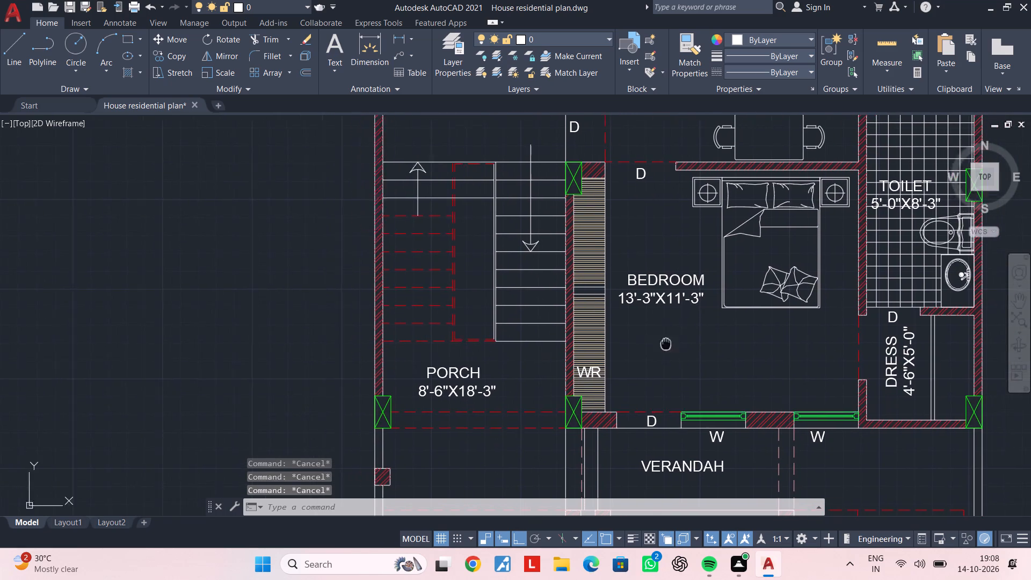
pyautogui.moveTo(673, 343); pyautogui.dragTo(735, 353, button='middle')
# Copy the D label beside the landing, with Ortho off, to just above the upper end of the downward arrow's line.
pyautogui.moveTo(689, 280); pyautogui.dragTo(714, 395, button='middle')
pyautogui.scroll(1, 670, 265)
pyautogui.click(670, 240)
pyautogui.press('c')
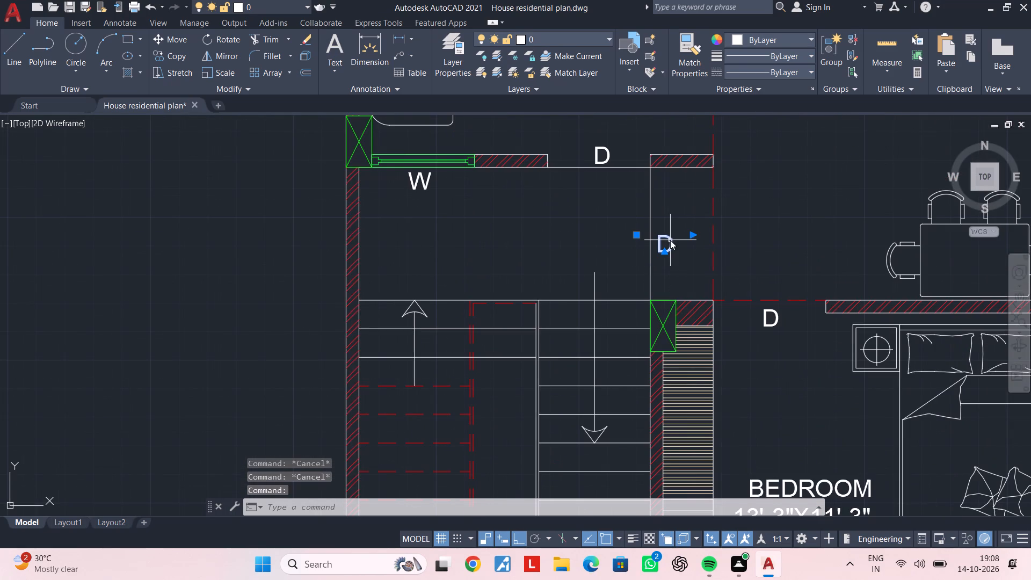
pyautogui.press('o')
pyautogui.press('space')
pyautogui.click(673, 245)
pyautogui.scroll(3, 598, 273)
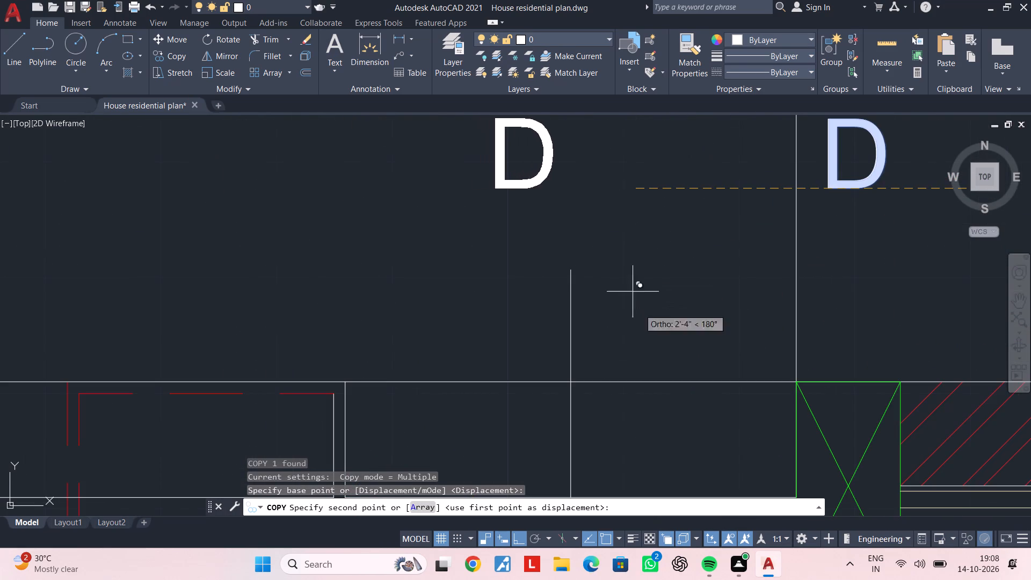
pyautogui.click(519, 534)
pyautogui.moveTo(601, 272); pyautogui.dragTo(605, 365, button='middle')
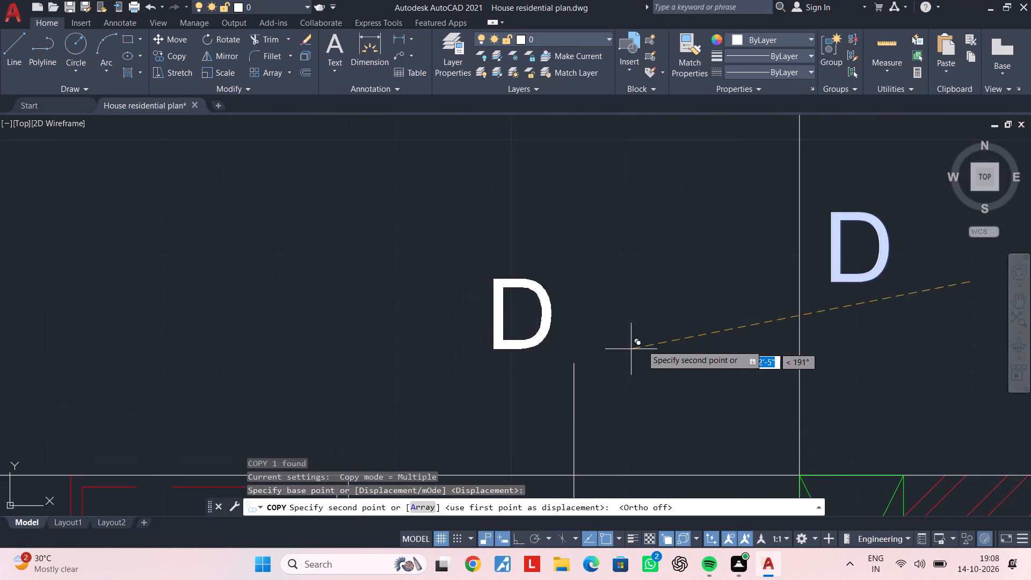
pyautogui.click(689, 340)
pyautogui.press('Escape')
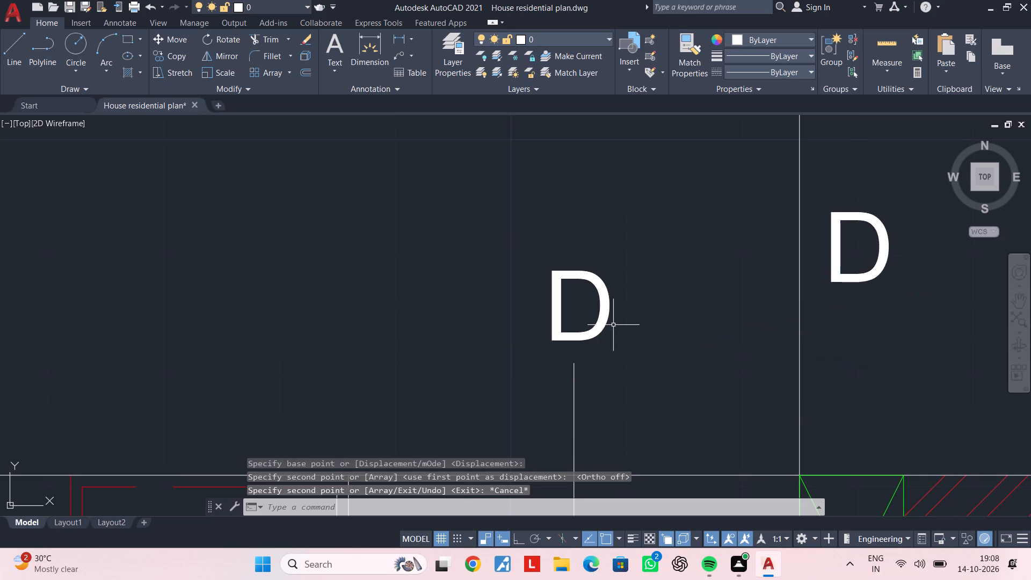
# Change the copied label's text to UP.
pyautogui.doubleClick(611, 325)
pyautogui.doubleClick(606, 317)
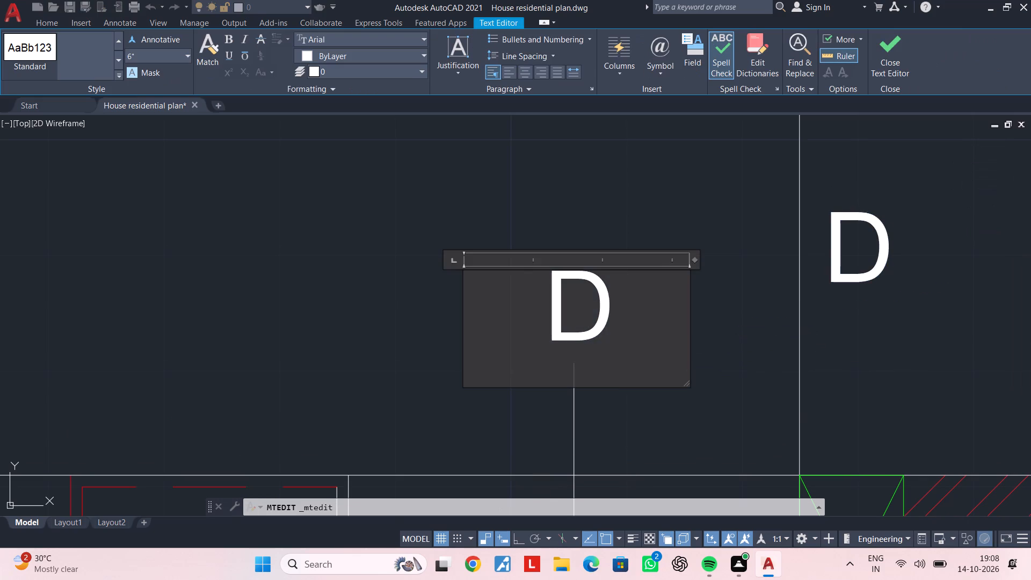
pyautogui.press('BackSpace')
pyautogui.press('BackSpace')
pyautogui.press('BackSpace')
pyautogui.write('UP')
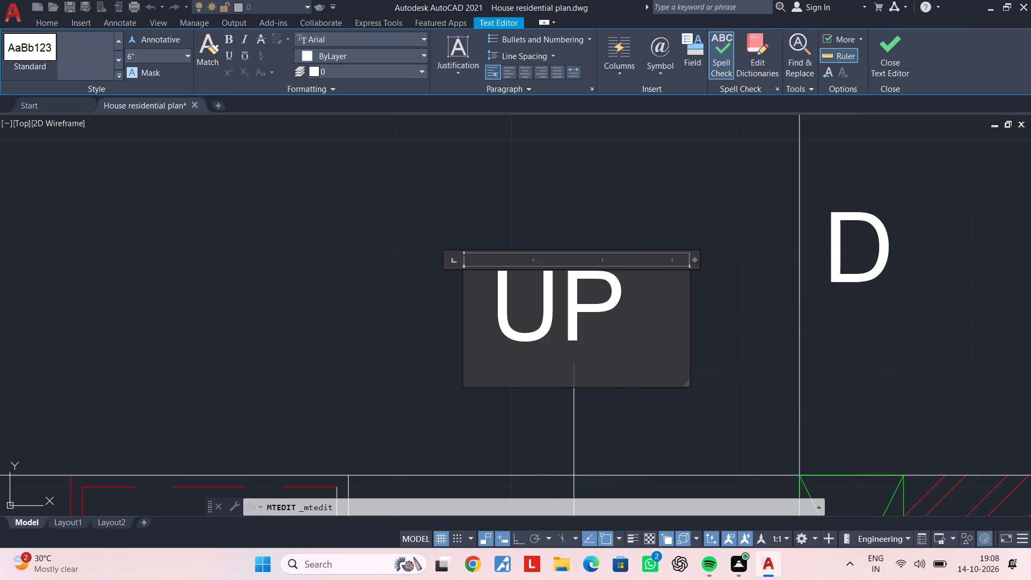
pyautogui.click(401, 287)
# Copy the UP label to just below the tail of the upward arrow on the dashed flight.
pyautogui.scroll(-3, 391, 293)
pyautogui.moveTo(451, 309); pyautogui.dragTo(650, 288, button='middle')
pyautogui.press('Escape')
pyautogui.click(654, 281)
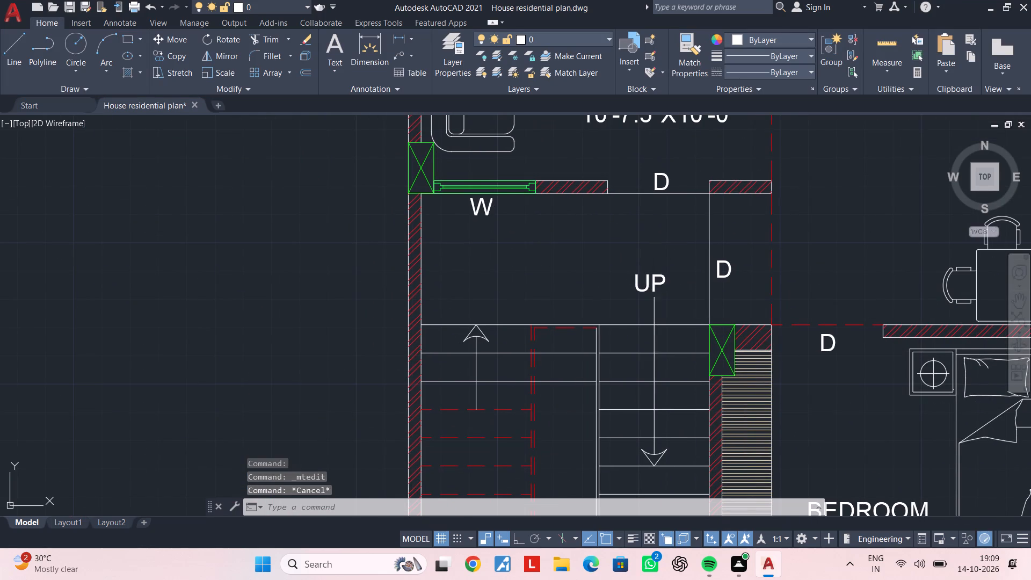
pyautogui.press('c')
pyautogui.press('o')
pyautogui.press('space')
pyautogui.click(629, 282)
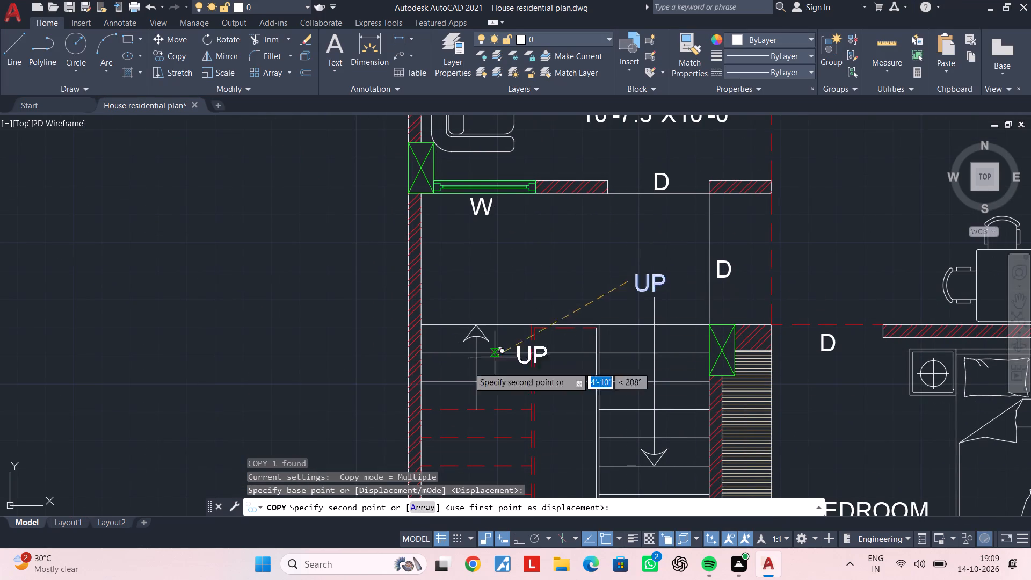
pyautogui.moveTo(417, 380); pyautogui.dragTo(547, 337, button='middle')
pyautogui.scroll(4, 567, 382)
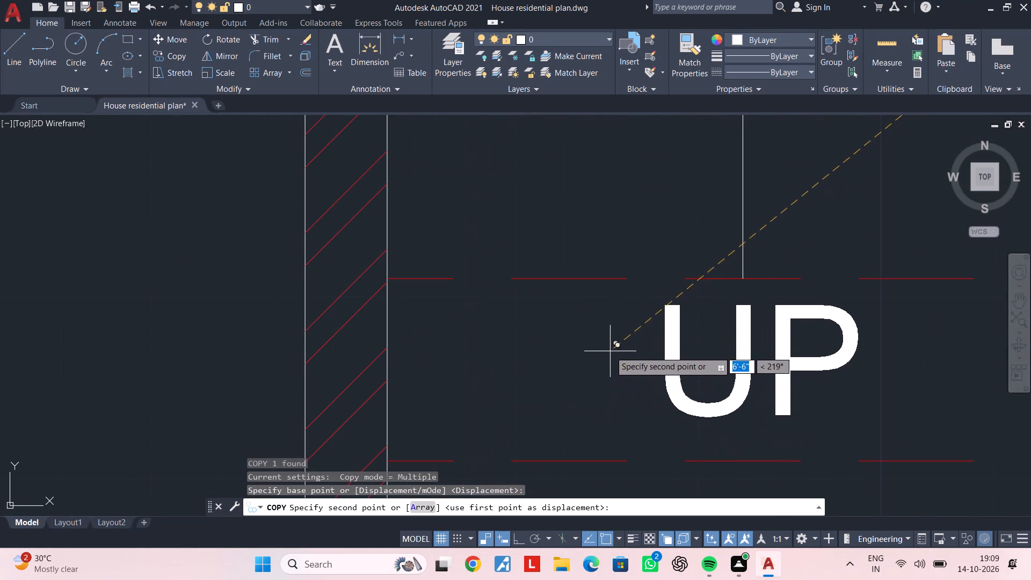
pyautogui.click(611, 351)
pyautogui.press('Escape')
# Draw a horizontal line with Ortho on across the dress-room wardrobe, from its inner front line to the outer wall face.
pyautogui.scroll(-3, 684, 353)
pyautogui.moveTo(740, 354); pyautogui.dragTo(528, 359, button='middle')
pyautogui.scroll(-2, 680, 359)
pyautogui.moveTo(680, 359); pyautogui.dragTo(552, 373, button='middle')
pyautogui.moveTo(626, 363); pyautogui.dragTo(604, 282, button='middle')
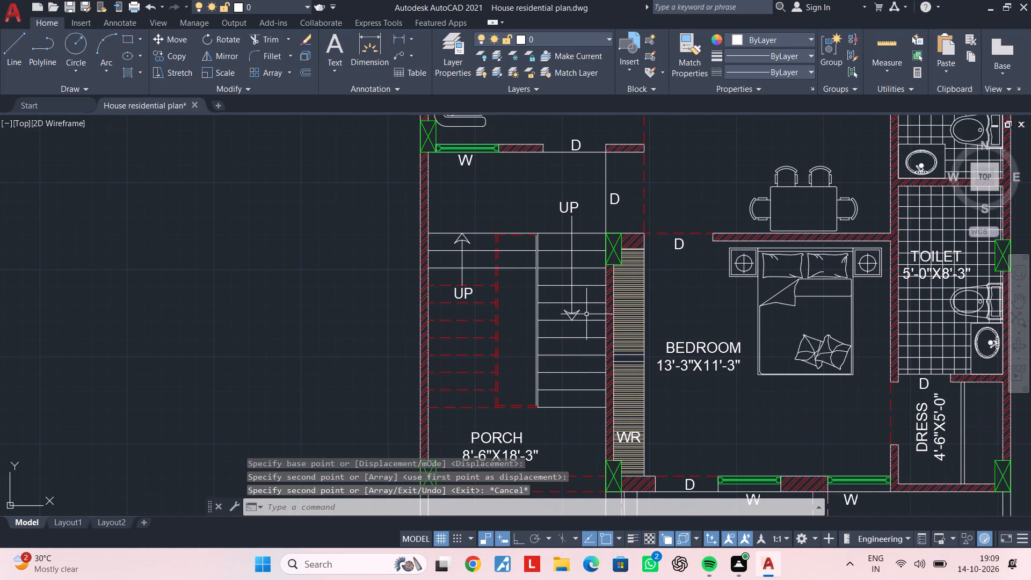
pyautogui.moveTo(589, 339); pyautogui.dragTo(582, 274, button='middle')
pyautogui.moveTo(547, 322); pyautogui.dragTo(483, 372, button='middle')
pyautogui.moveTo(810, 375); pyautogui.dragTo(774, 374, button='middle')
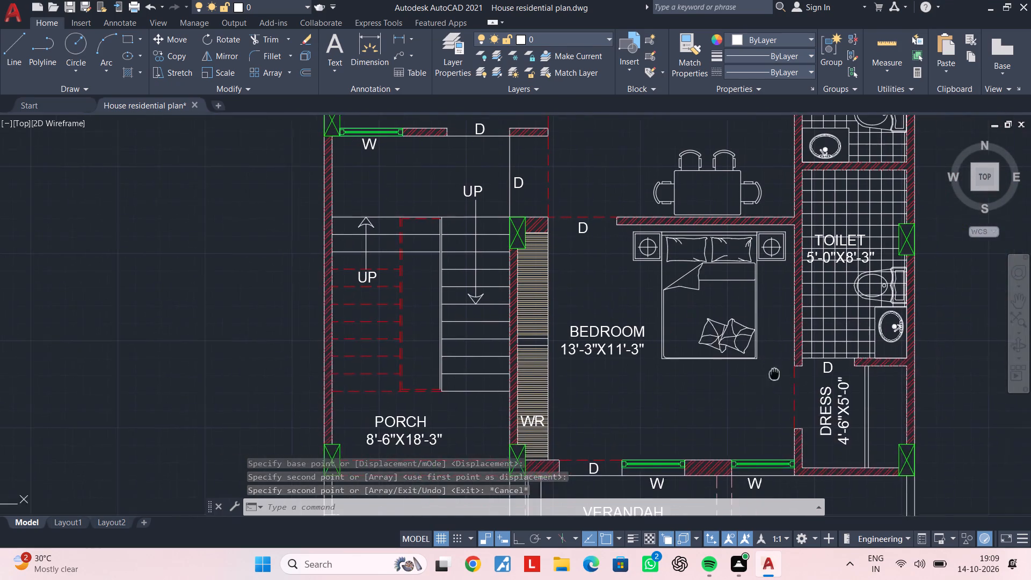
pyautogui.moveTo(774, 374); pyautogui.dragTo(664, 365, button='middle')
pyautogui.moveTo(665, 395); pyautogui.dragTo(665, 299, button='middle')
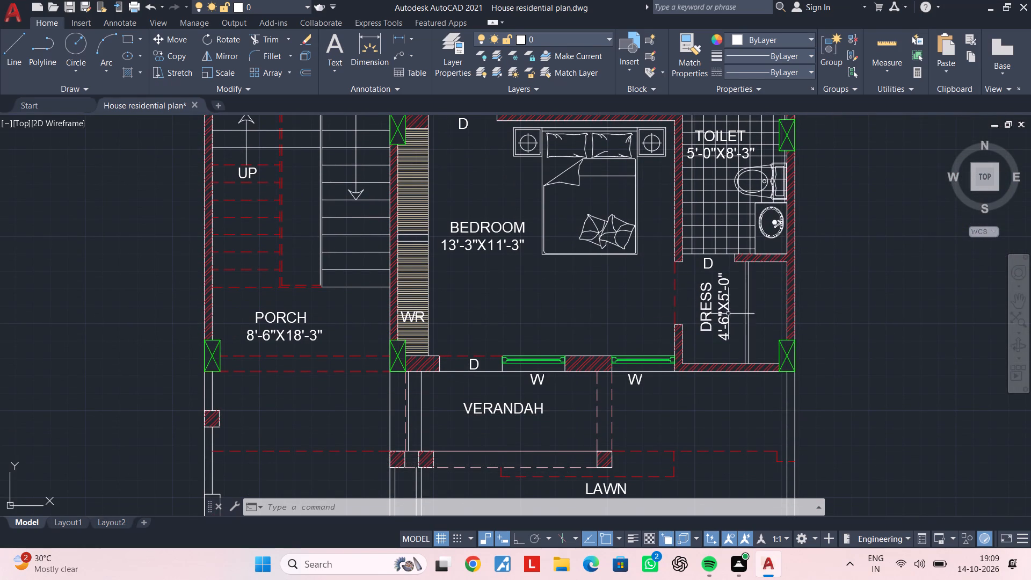
pyautogui.scroll(1, 757, 294)
pyautogui.moveTo(745, 290); pyautogui.dragTo(652, 294, button='middle')
pyautogui.press('Escape')
pyautogui.press('Escape')
pyautogui.press('Escape')
pyautogui.press('l')
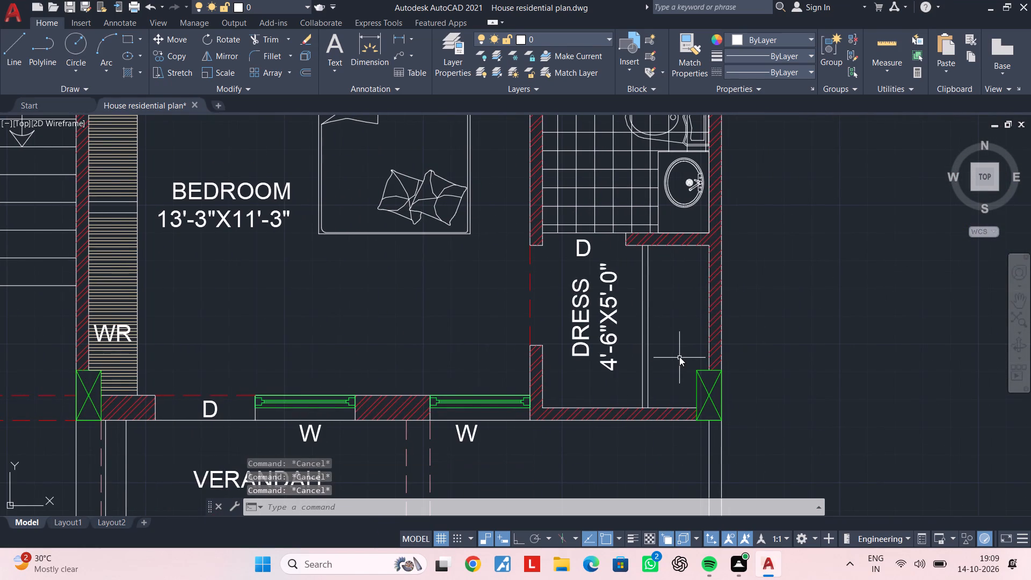
pyautogui.press('space')
pyautogui.scroll(2, 662, 302)
pyautogui.click(622, 271)
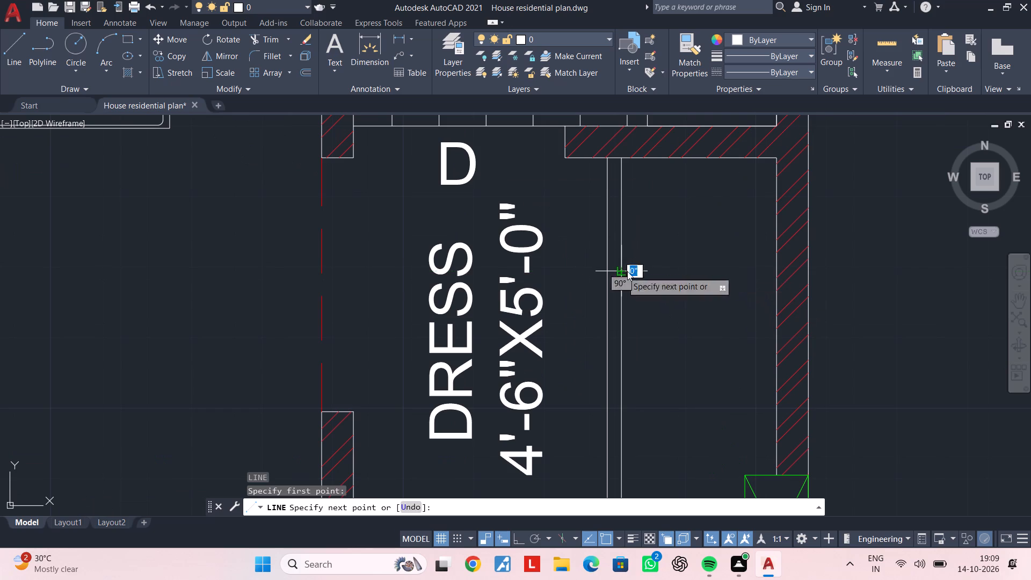
pyautogui.click(511, 540)
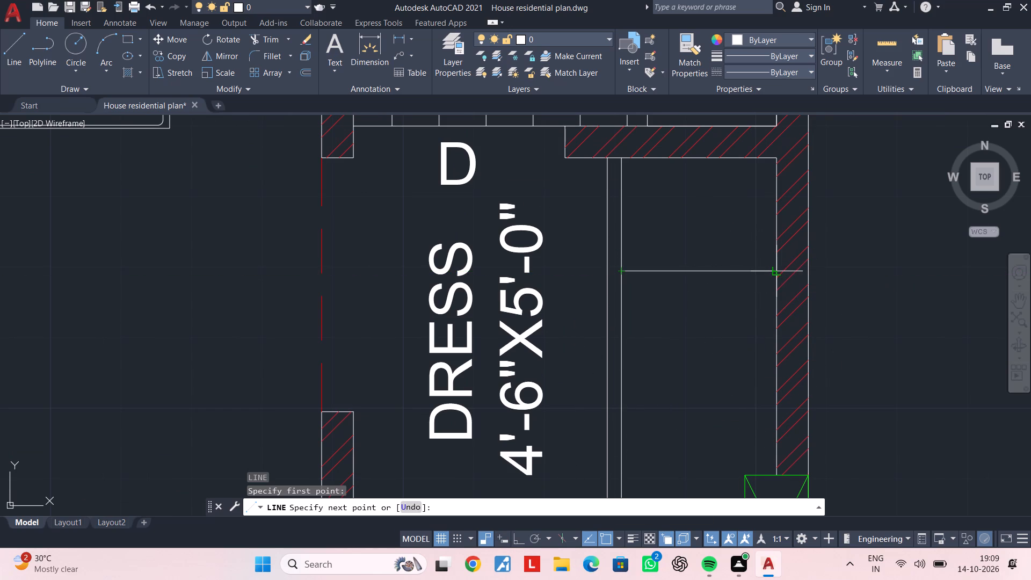
pyautogui.click(502, 536)
pyautogui.click(515, 536)
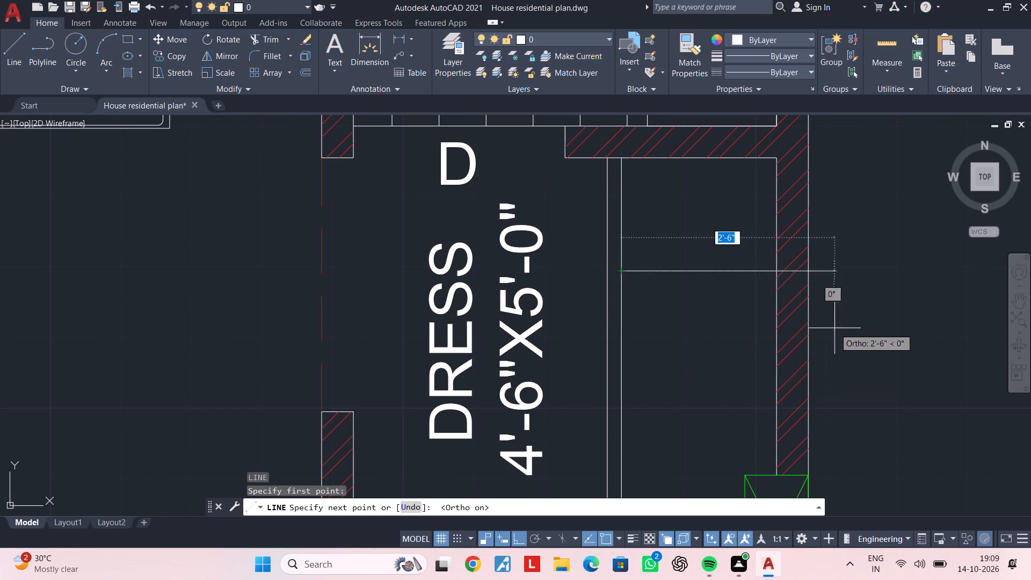
pyautogui.click(778, 272)
pyautogui.press('Escape')
pyautogui.press('Escape')
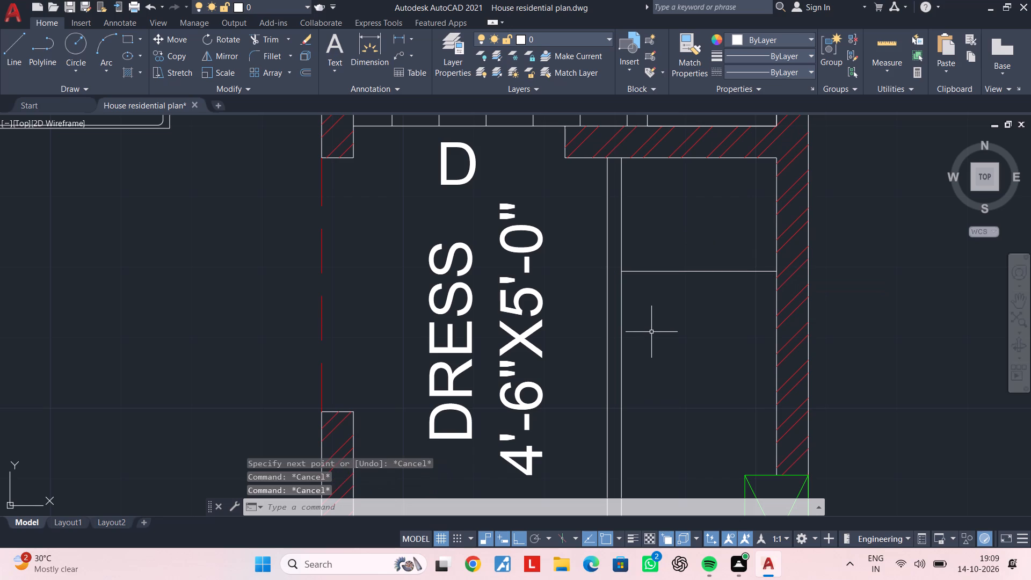
# Offset the new wardrobe line 1" downward.
pyautogui.press('Escape')
pyautogui.write('OF 1"')
pyautogui.press('Return')
pyautogui.doubleClick(700, 270)
pyautogui.click(695, 304)
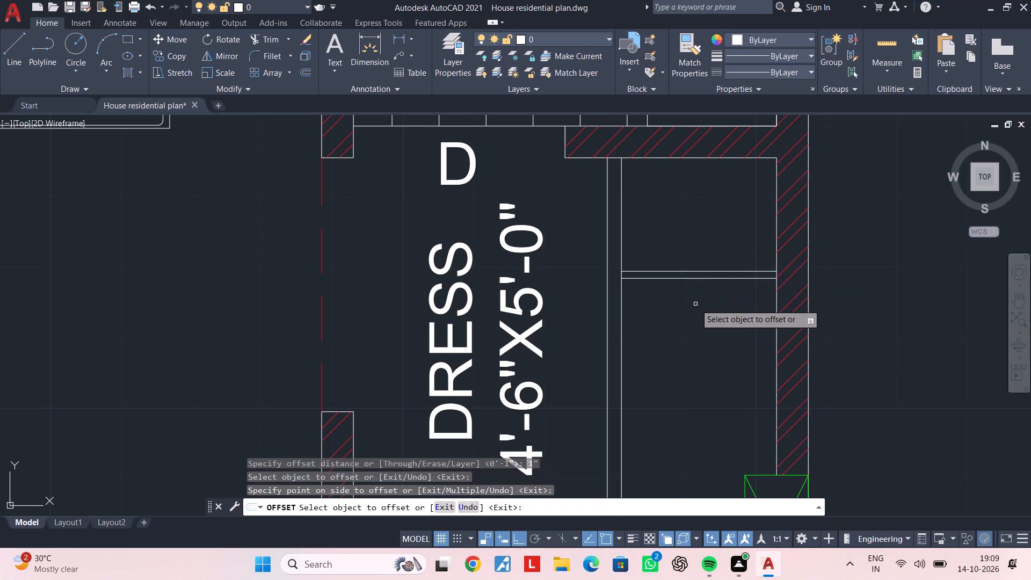
pyautogui.press('Escape')
# Copy the pair of wardrobe lines straight down five times, spacing the pairs about 3" apart.
pyautogui.moveTo(699, 304); pyautogui.dragTo(696, 291)
pyautogui.click(671, 250)
pyautogui.press('c')
pyautogui.press('o')
pyautogui.press('space')
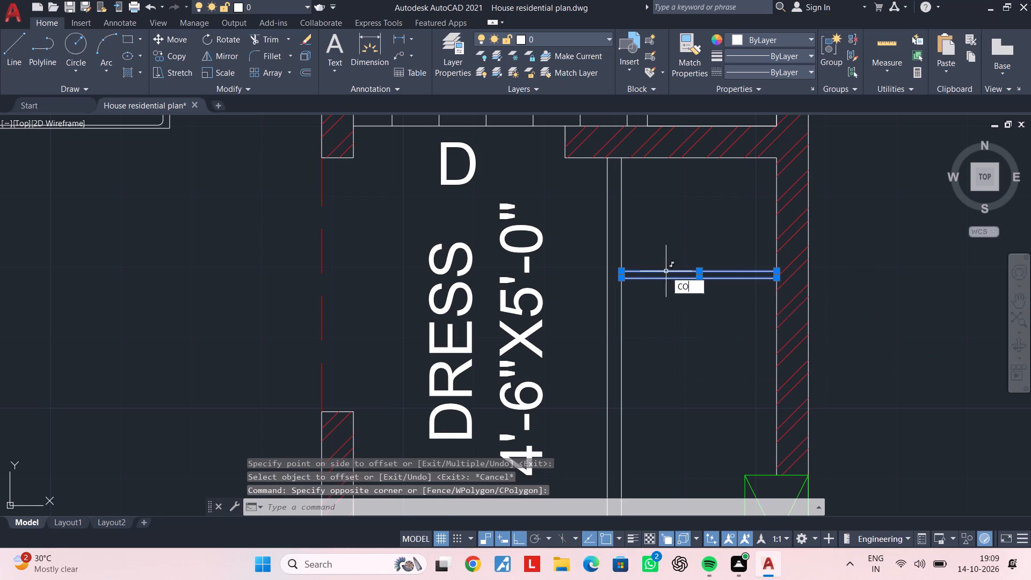
pyautogui.click(670, 298)
pyautogui.click(669, 316)
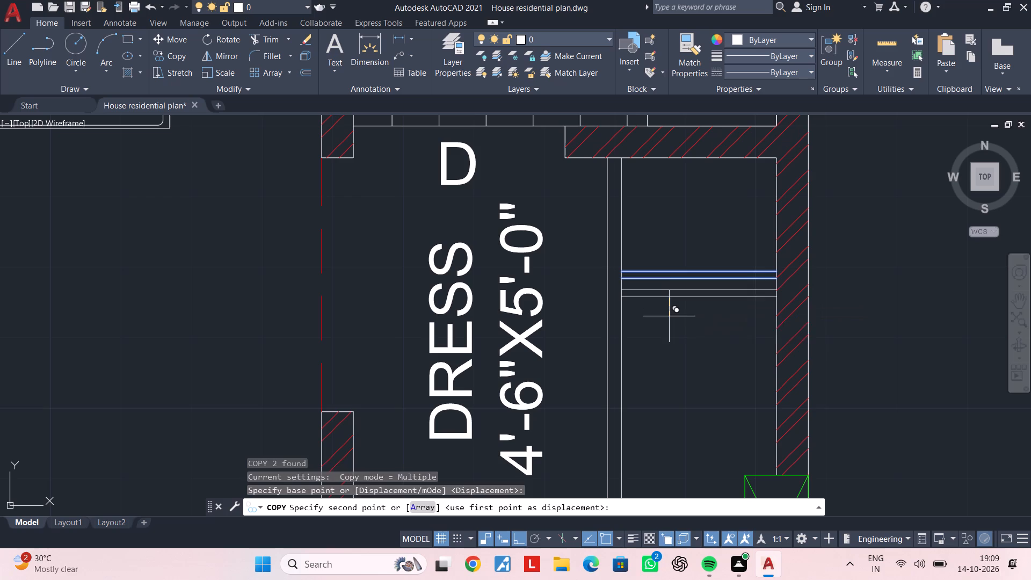
pyautogui.click(669, 336)
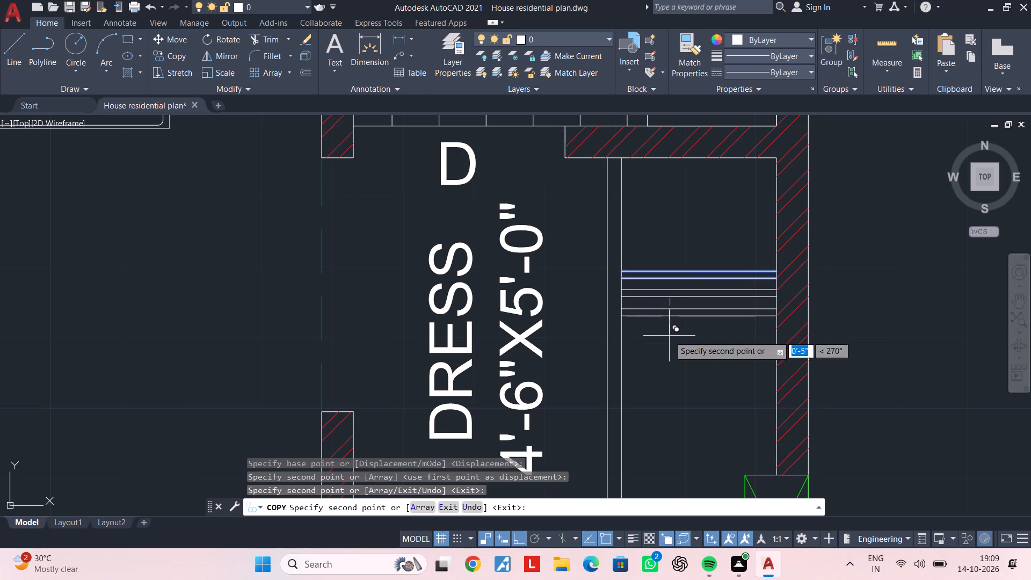
pyautogui.click(670, 356)
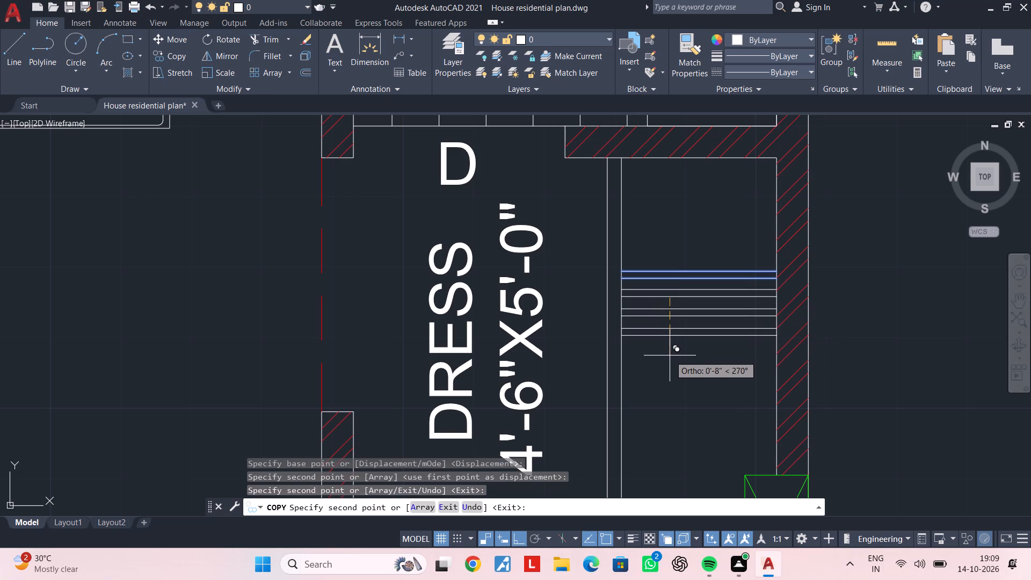
pyautogui.moveTo(670, 375); pyautogui.dragTo(672, 329, button='middle')
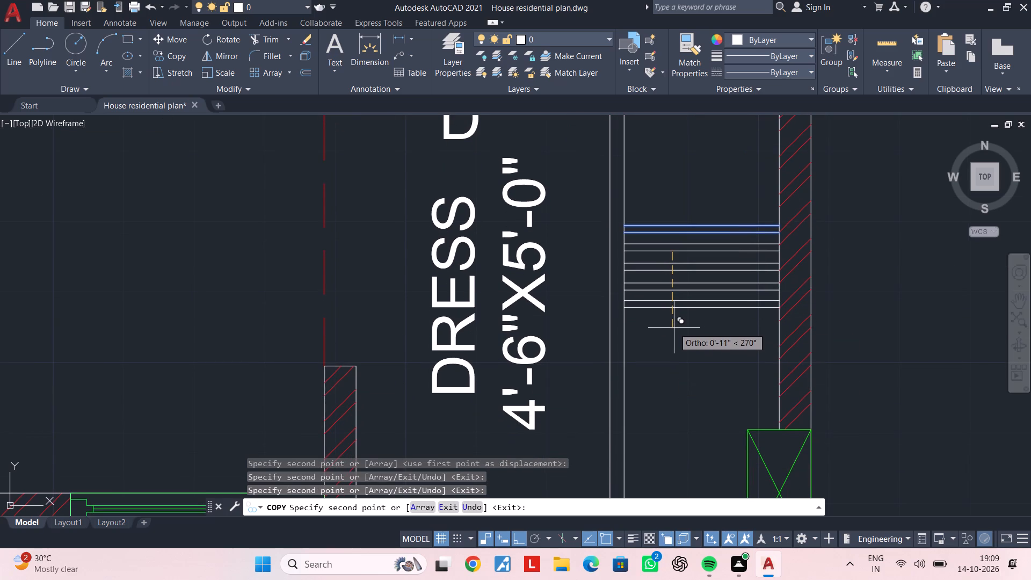
pyautogui.doubleClick(674, 329)
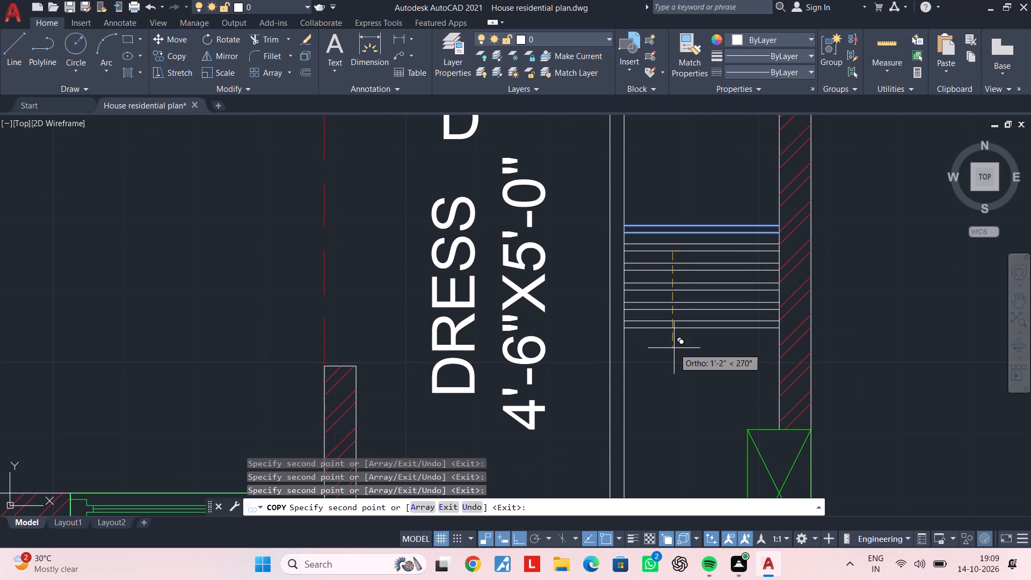
pyautogui.click(674, 347)
pyautogui.press('Escape')
pyautogui.press('Escape')
# Select the closely spaced horizontal line pairs in the dress-room wardrobe.
pyautogui.click(678, 347)
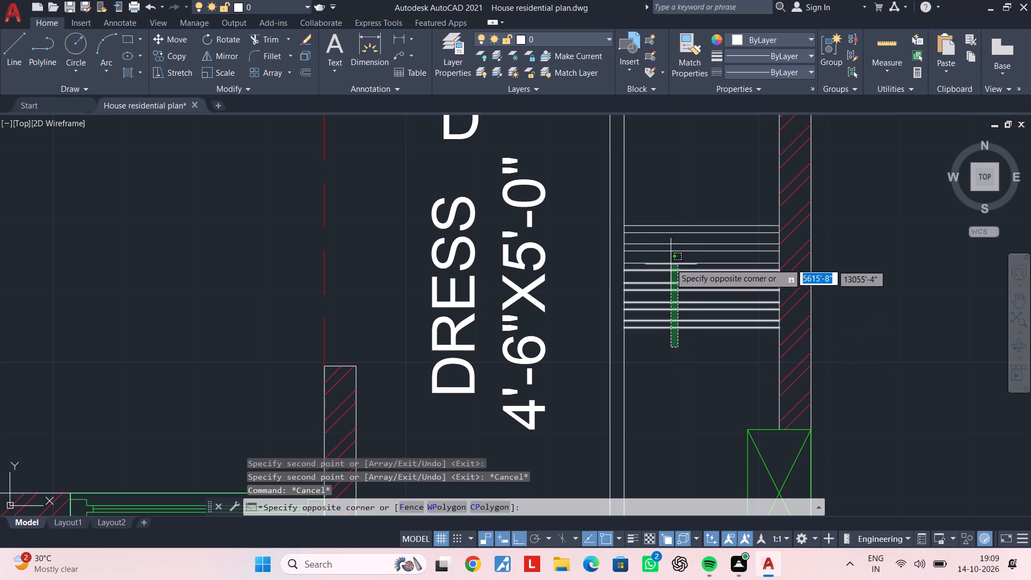
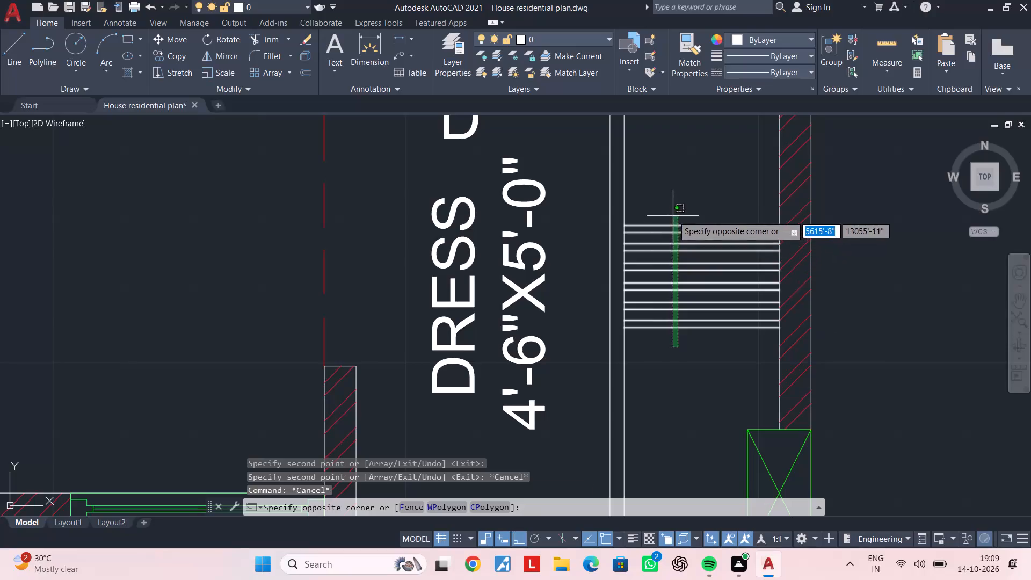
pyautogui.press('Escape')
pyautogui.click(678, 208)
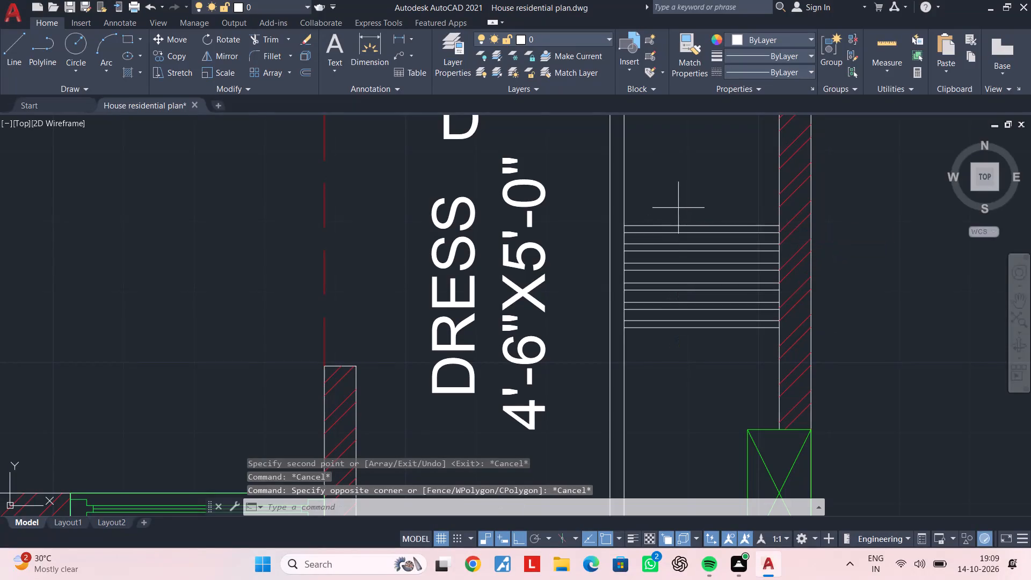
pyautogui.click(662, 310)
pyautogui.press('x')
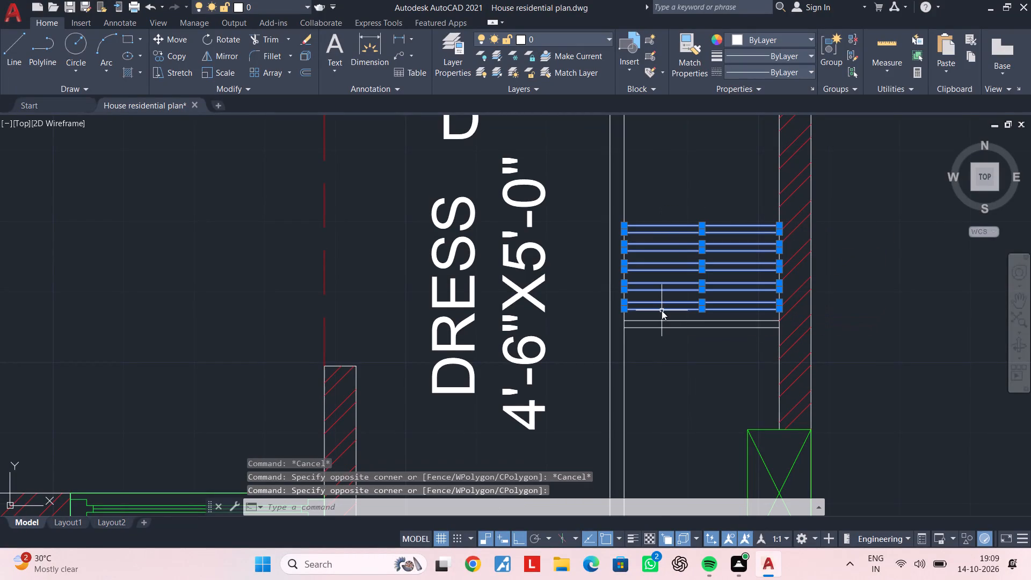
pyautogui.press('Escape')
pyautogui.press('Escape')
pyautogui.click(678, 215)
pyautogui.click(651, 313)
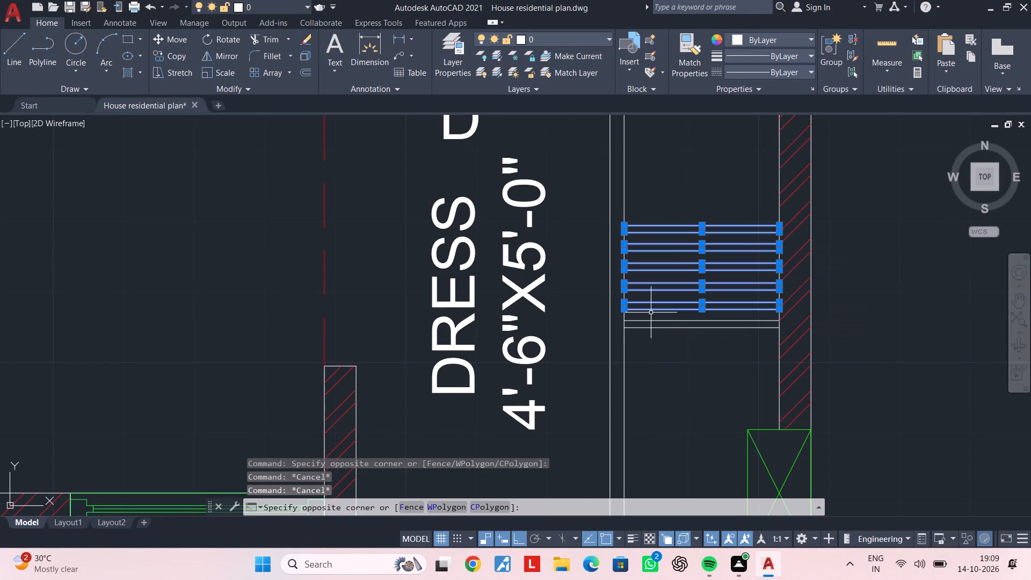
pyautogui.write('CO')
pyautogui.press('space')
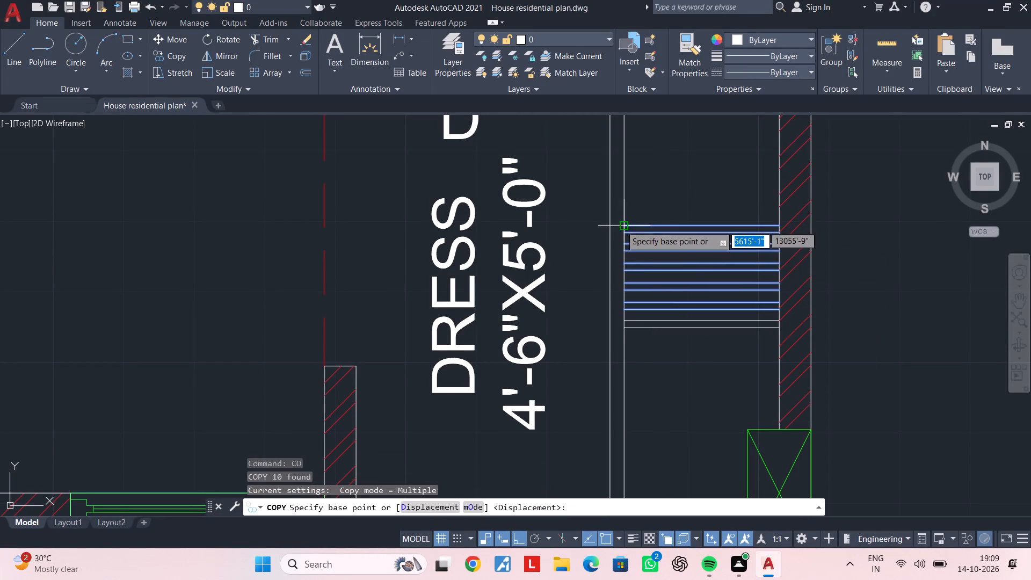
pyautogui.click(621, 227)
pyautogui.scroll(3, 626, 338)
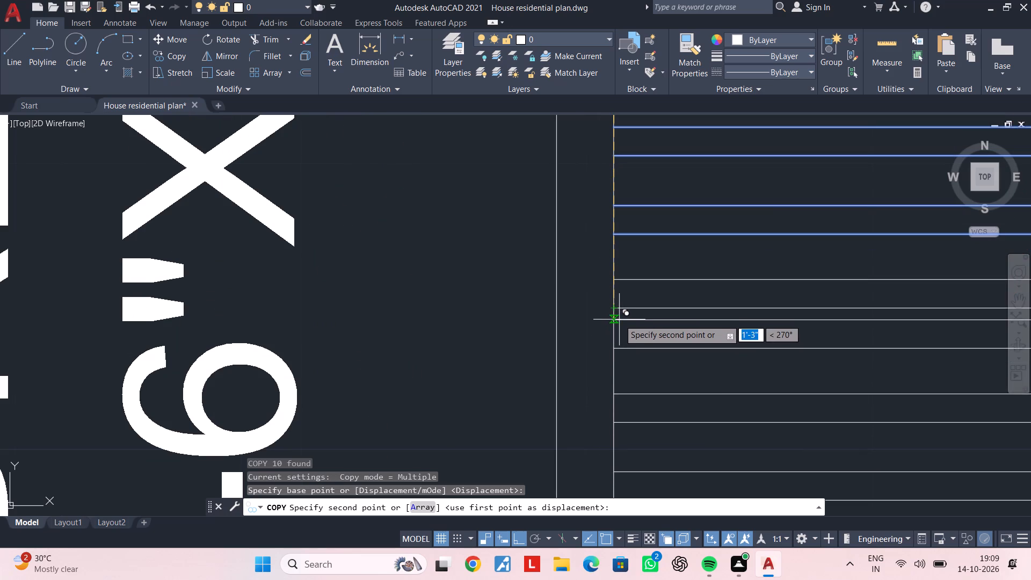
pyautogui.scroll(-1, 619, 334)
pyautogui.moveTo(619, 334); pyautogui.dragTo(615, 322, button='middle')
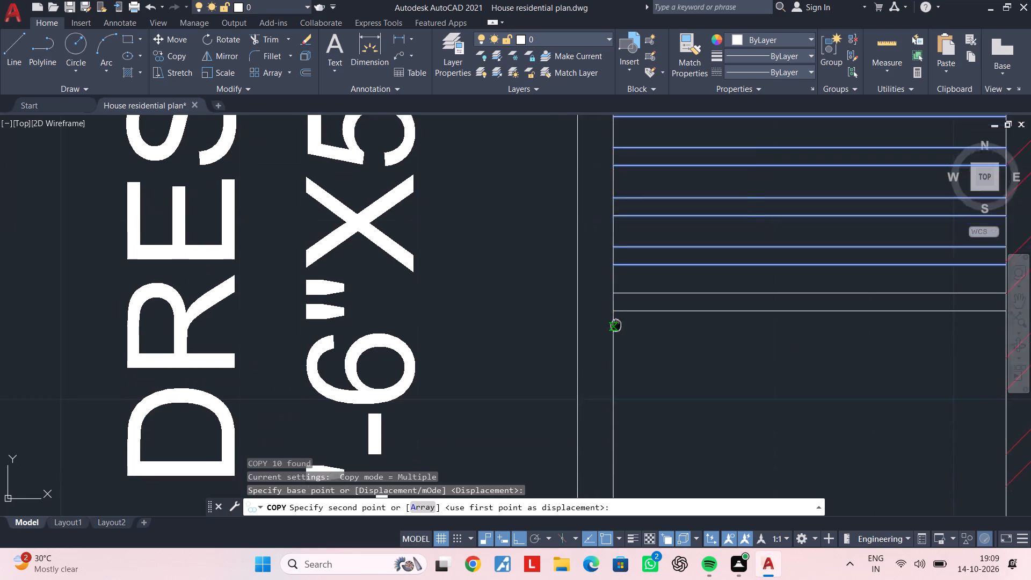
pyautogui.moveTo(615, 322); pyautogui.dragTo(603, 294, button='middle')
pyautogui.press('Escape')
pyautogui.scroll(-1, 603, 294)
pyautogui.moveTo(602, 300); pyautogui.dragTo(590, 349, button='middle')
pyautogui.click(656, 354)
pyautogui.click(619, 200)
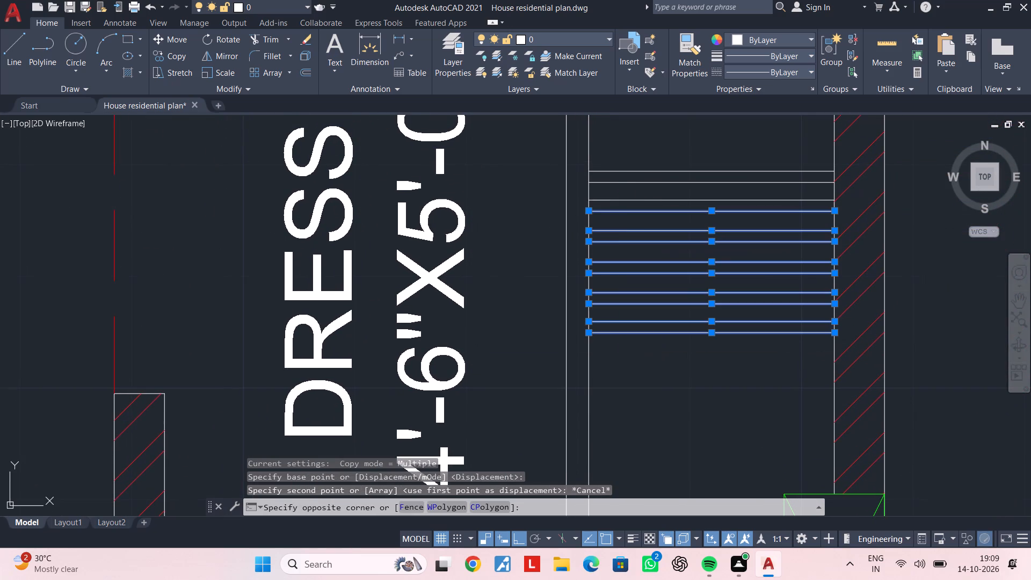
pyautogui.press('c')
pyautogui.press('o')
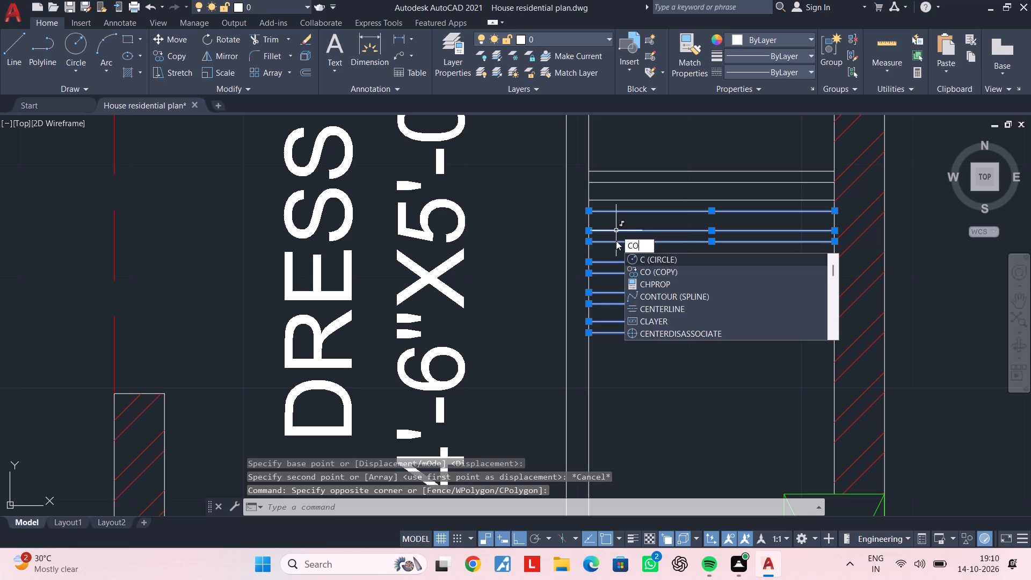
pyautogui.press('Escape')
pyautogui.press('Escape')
# Copy the lower five line pairs in the dress-room wardrobe straight down twice, about 1'-1" and 2'-2" from the originals.
pyautogui.moveTo(655, 358); pyautogui.dragTo(655, 351)
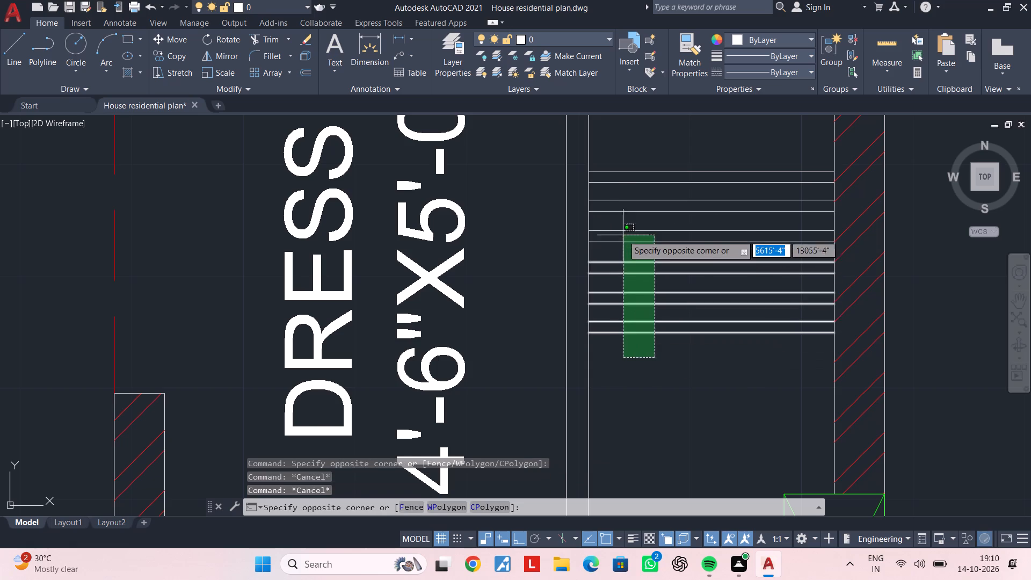
pyautogui.click(616, 198)
pyautogui.press('c')
pyautogui.press('o')
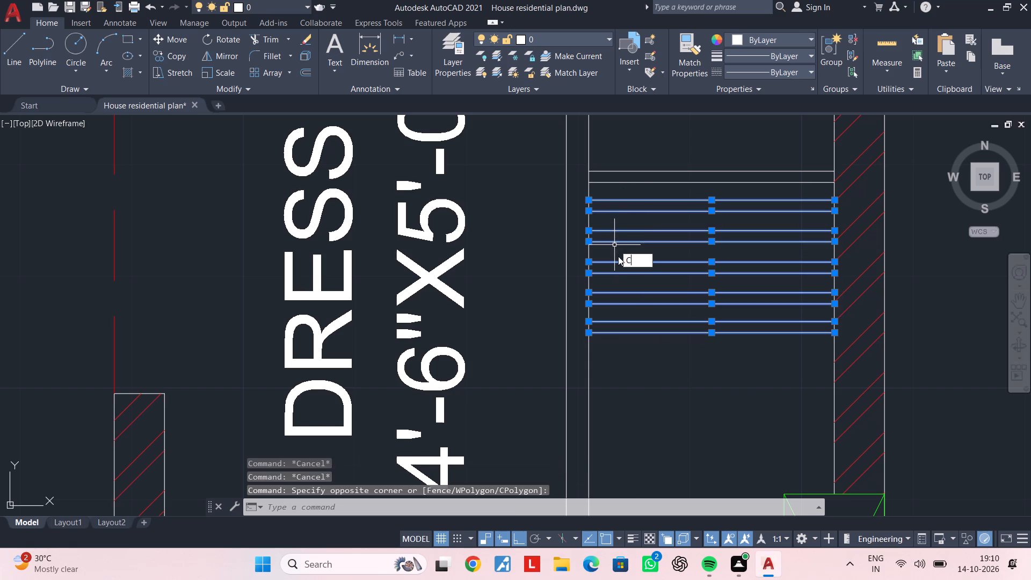
pyautogui.press('space')
pyautogui.click(588, 166)
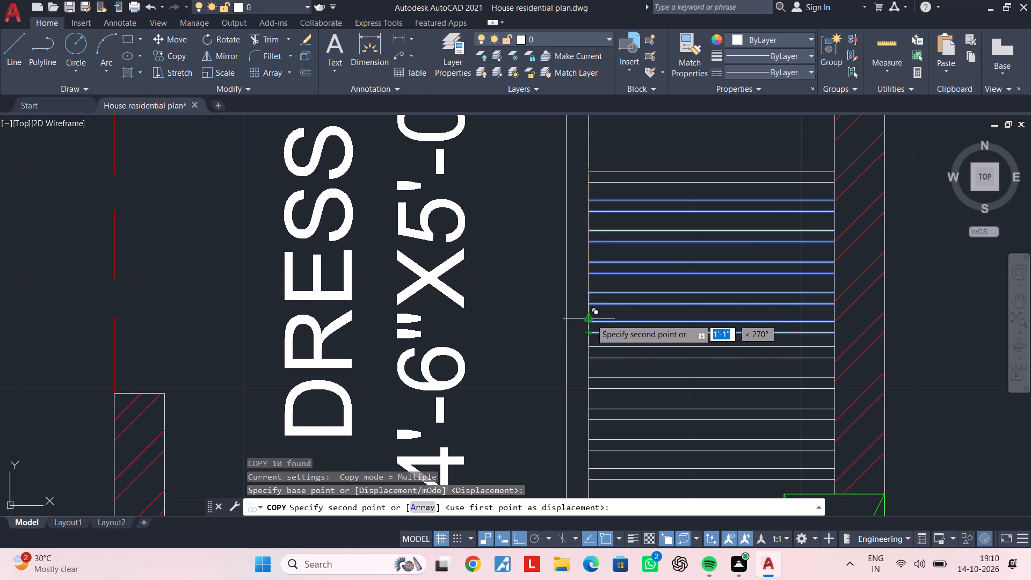
pyautogui.click(591, 319)
pyautogui.scroll(-2, 594, 344)
pyautogui.moveTo(594, 344); pyautogui.dragTo(594, 240, button='middle')
pyautogui.scroll(3, 594, 305)
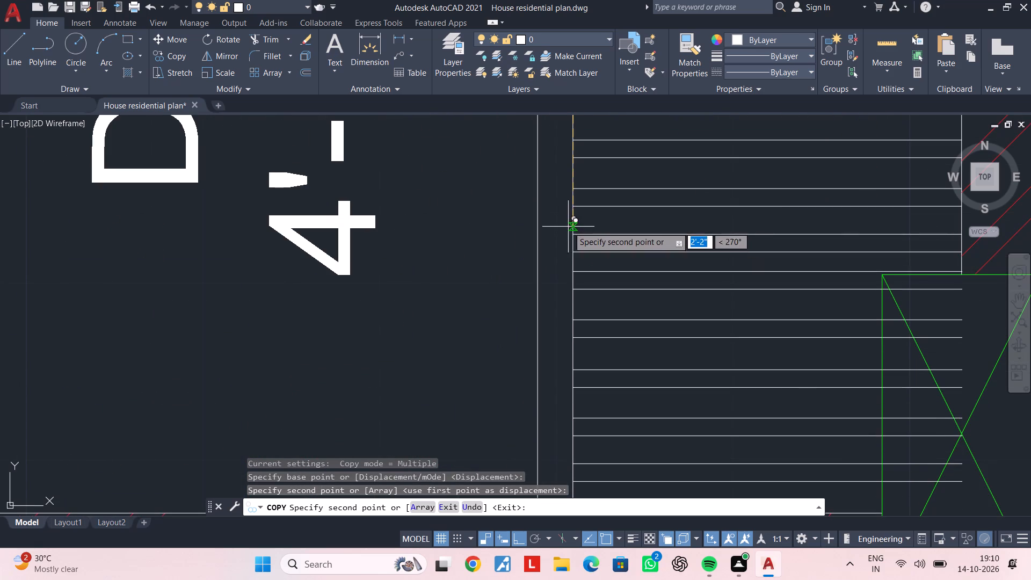
pyautogui.click(575, 235)
pyautogui.scroll(-2, 672, 250)
pyautogui.moveTo(681, 252); pyautogui.dragTo(658, 236, button='middle')
pyautogui.press('Escape')
pyautogui.press('Escape')
# Trim the wardrobe lines that run into the lower corner column back to the column's inner edge.
pyautogui.moveTo(751, 318); pyautogui.dragTo(730, 321, button='middle')
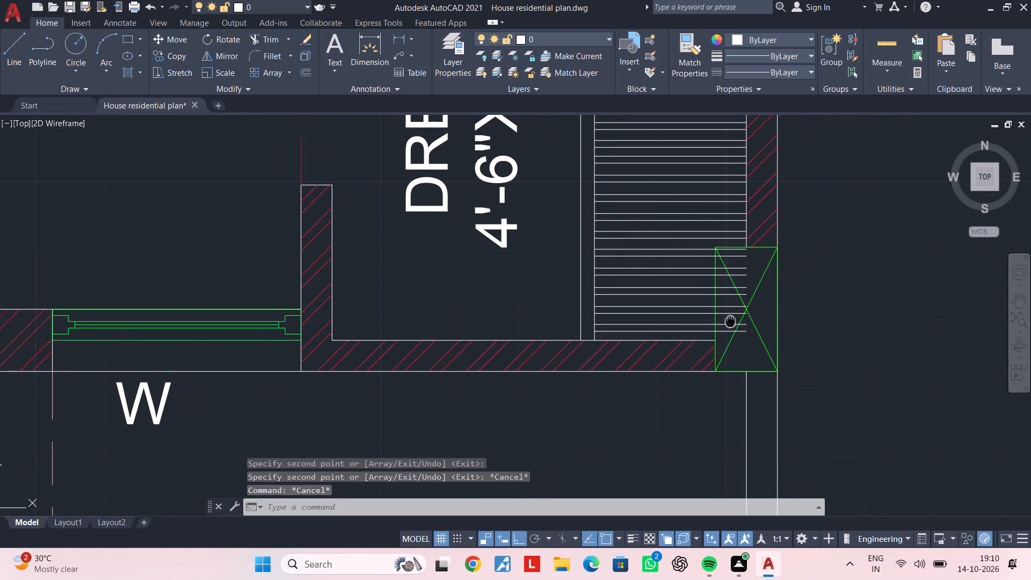
pyautogui.moveTo(730, 321); pyautogui.dragTo(684, 328, button='middle')
pyautogui.press('Escape')
pyautogui.press('Escape')
pyautogui.press('t')
pyautogui.press('r')
pyautogui.press('space')
pyautogui.scroll(3, 691, 349)
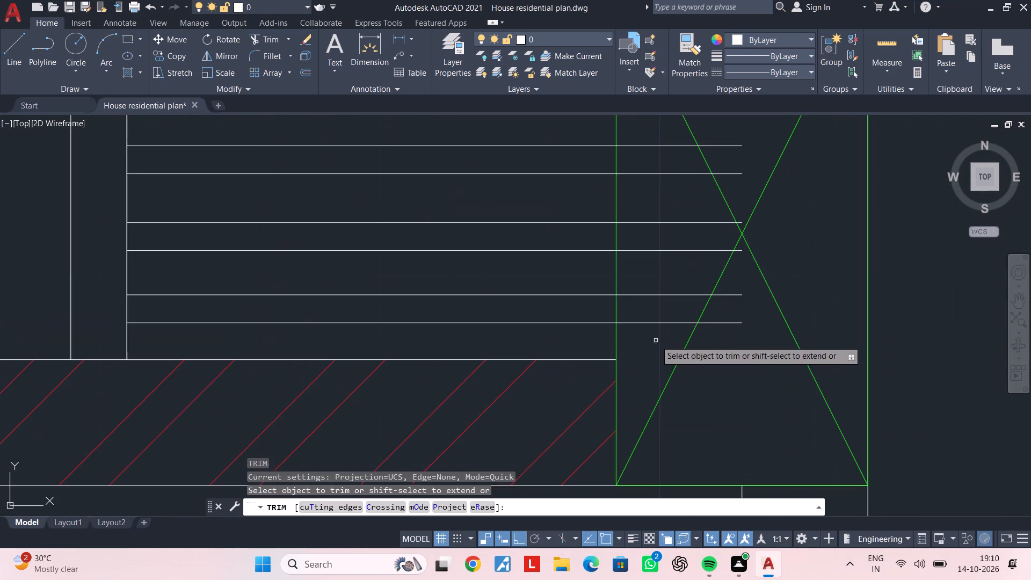
pyautogui.click(655, 343)
pyautogui.moveTo(638, 235); pyautogui.dragTo(621, 366, button='middle')
pyautogui.moveTo(627, 274); pyautogui.dragTo(623, 376, button='middle')
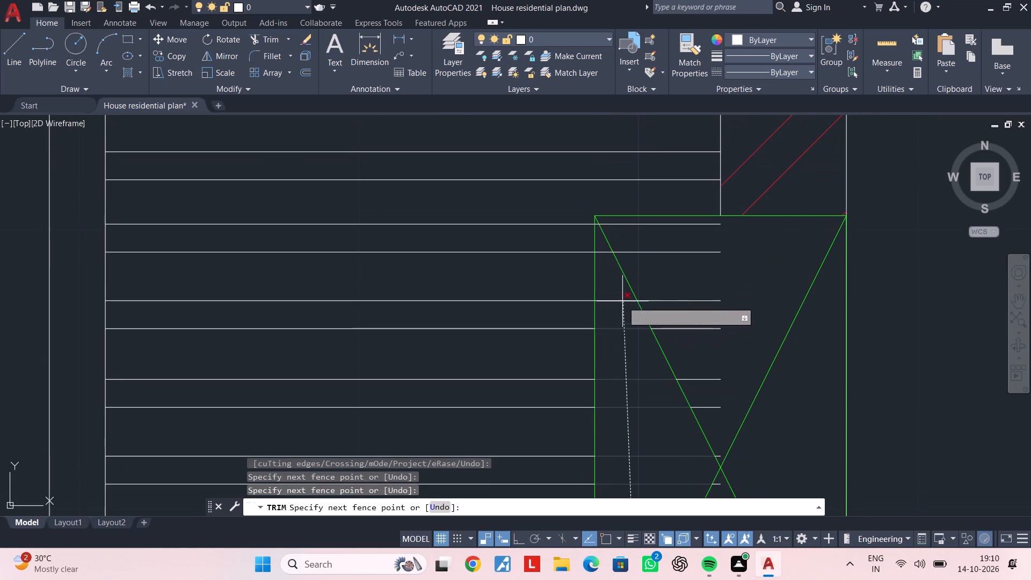
pyautogui.scroll(2, 606, 251)
pyautogui.click(595, 244)
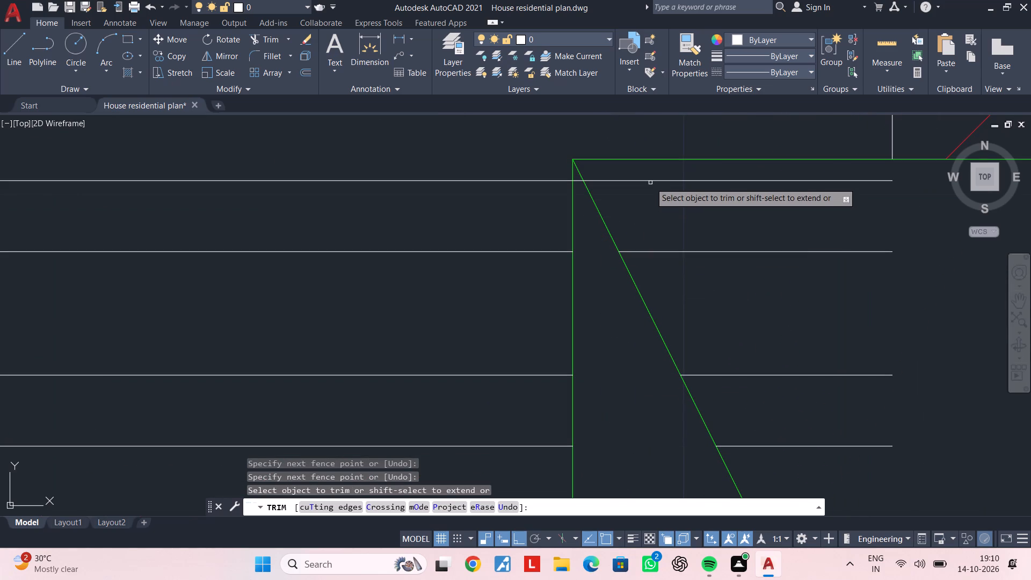
pyautogui.click(650, 180)
pyautogui.scroll(3, 576, 179)
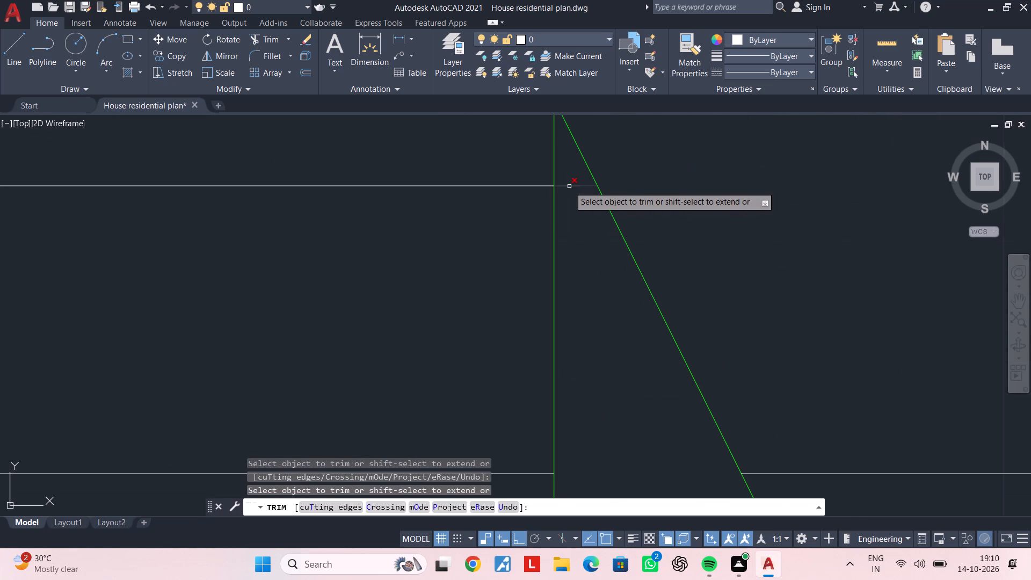
pyautogui.click(569, 186)
# Trim away the leftover line pieces between the diagonals inside the corner column.
pyautogui.scroll(-3, 759, 263)
pyautogui.moveTo(806, 292); pyautogui.dragTo(711, 266, button='middle')
pyautogui.scroll(-2, 795, 327)
pyautogui.moveTo(795, 327); pyautogui.dragTo(690, 248, button='middle')
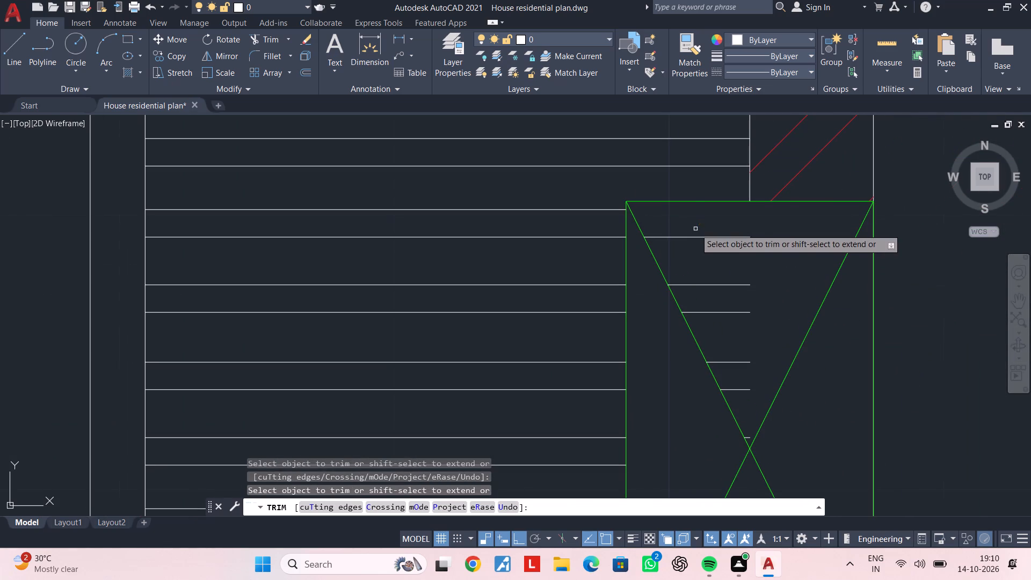
pyautogui.click(695, 229)
pyautogui.click(737, 388)
pyautogui.click(737, 390)
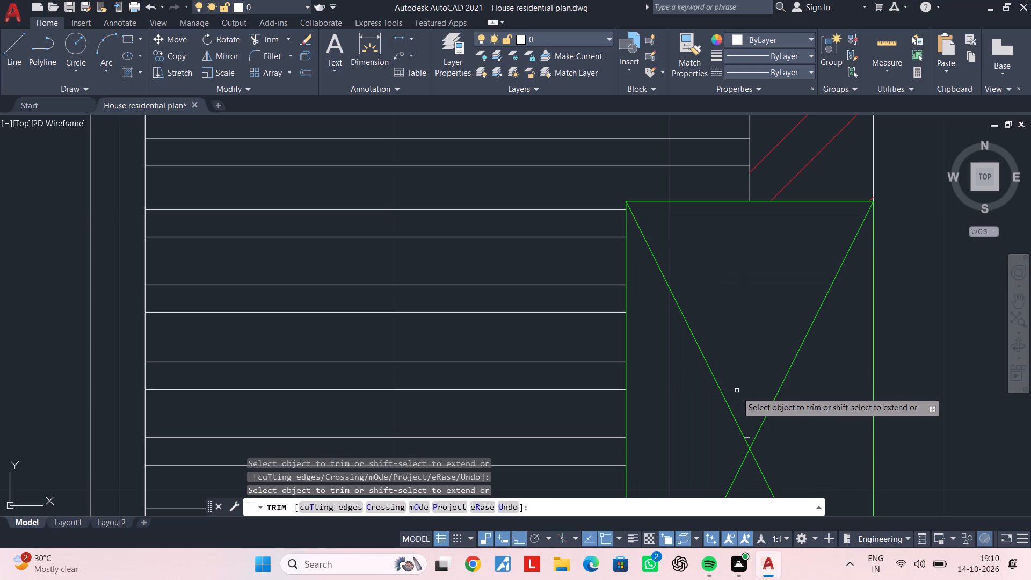
pyautogui.scroll(3, 750, 431)
pyautogui.click(717, 447)
pyautogui.press('Escape')
pyautogui.scroll(-4, 718, 421)
pyautogui.press('Escape')
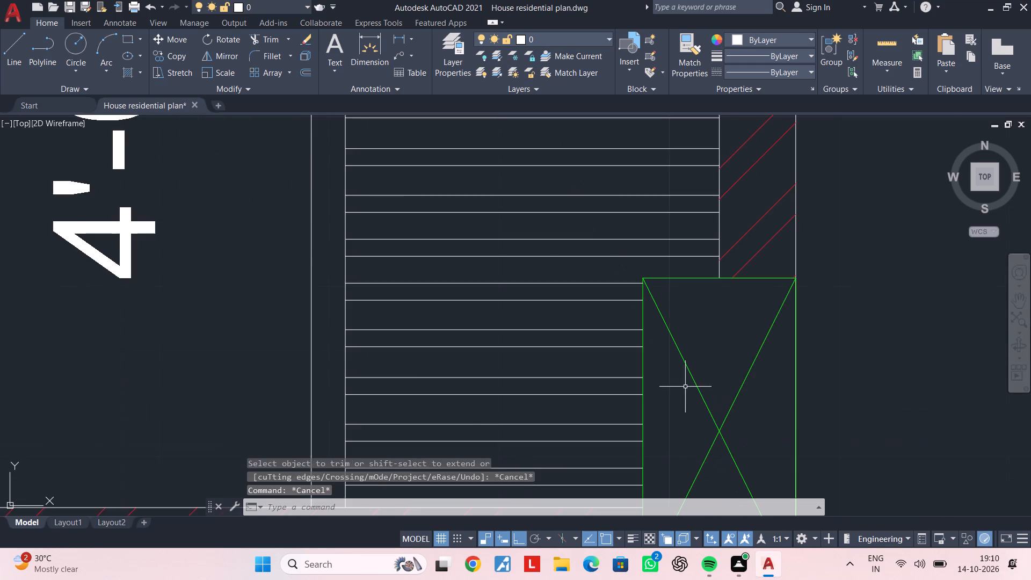
# Match the dress-room wardrobe's horizontal lines to the properties of a line in the bedroom wardrobe marked WR.
pyautogui.scroll(-2, 685, 387)
pyautogui.moveTo(685, 387); pyautogui.dragTo(693, 366, button='middle')
pyautogui.moveTo(675, 365); pyautogui.dragTo(729, 365, button='middle')
pyautogui.scroll(2, 680, 408)
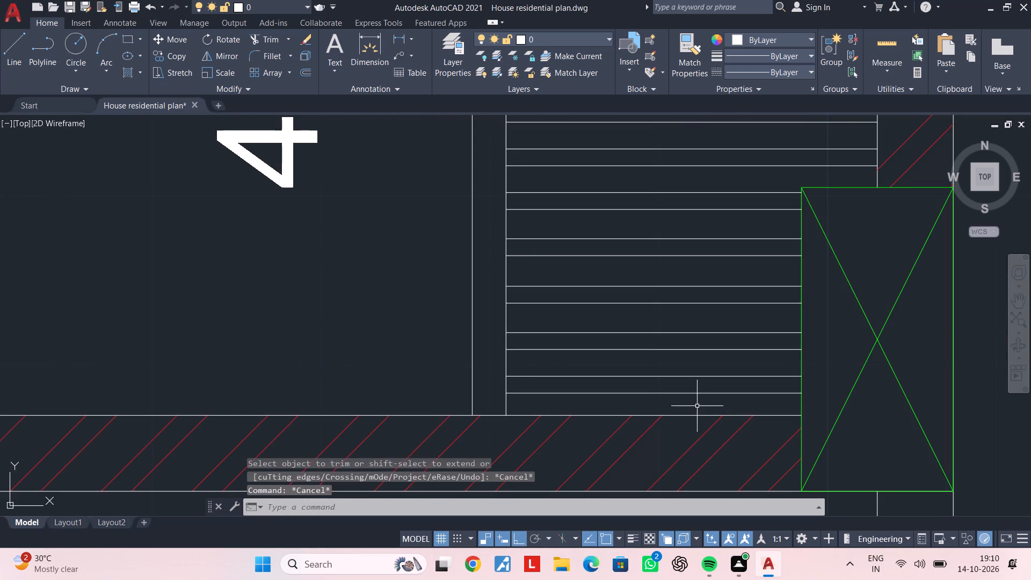
pyautogui.press('m')
pyautogui.write('A')
pyautogui.press('space')
pyautogui.scroll(-4, 629, 404)
pyautogui.moveTo(622, 395); pyautogui.dragTo(670, 392, button='middle')
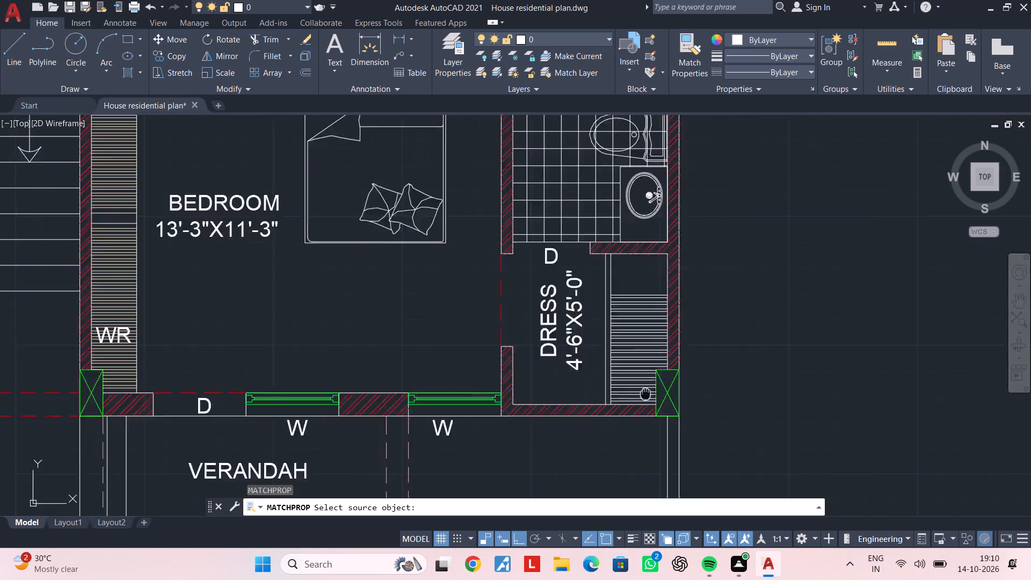
pyautogui.moveTo(670, 392); pyautogui.dragTo(867, 397, button='middle')
pyautogui.scroll(2, 342, 386)
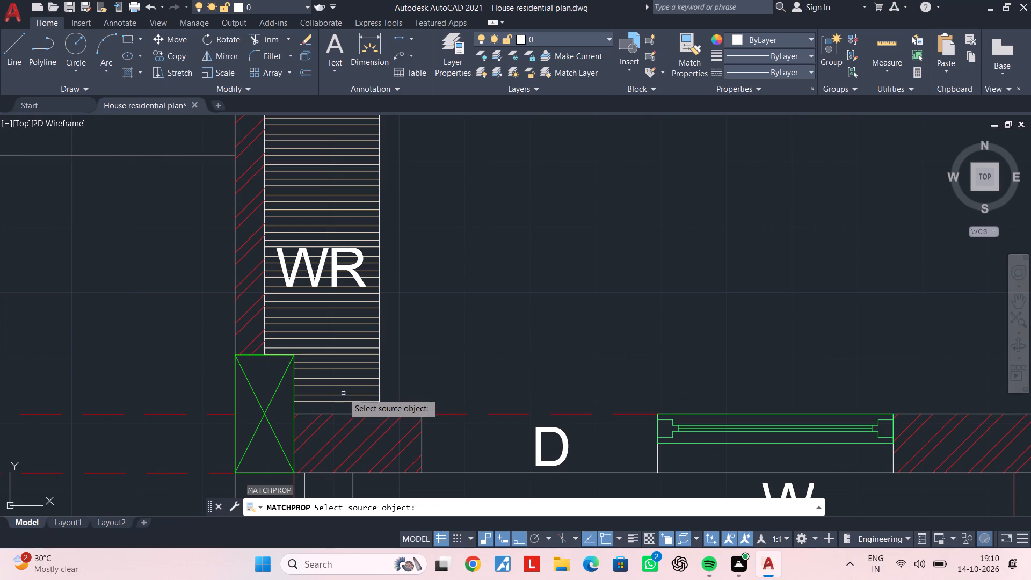
pyautogui.click(343, 395)
pyautogui.scroll(-2, 762, 385)
pyautogui.moveTo(831, 379); pyautogui.dragTo(496, 376, button='middle')
pyautogui.scroll(3, 788, 399)
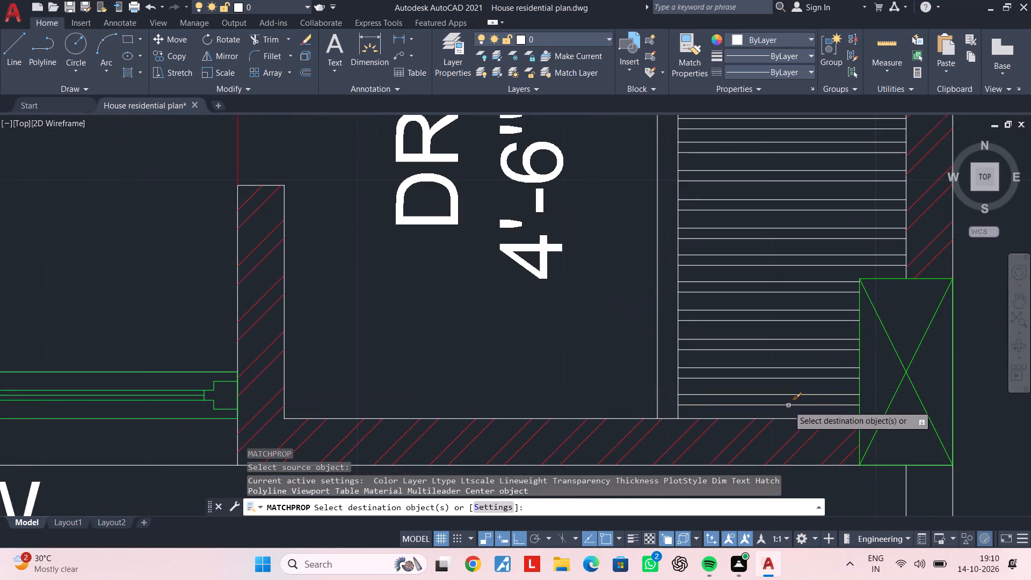
pyautogui.moveTo(785, 412); pyautogui.dragTo(785, 407)
pyautogui.moveTo(767, 282); pyautogui.dragTo(757, 372, button='middle')
pyautogui.scroll(-1, 772, 179)
pyautogui.moveTo(772, 179); pyautogui.dragTo(757, 315, button='middle')
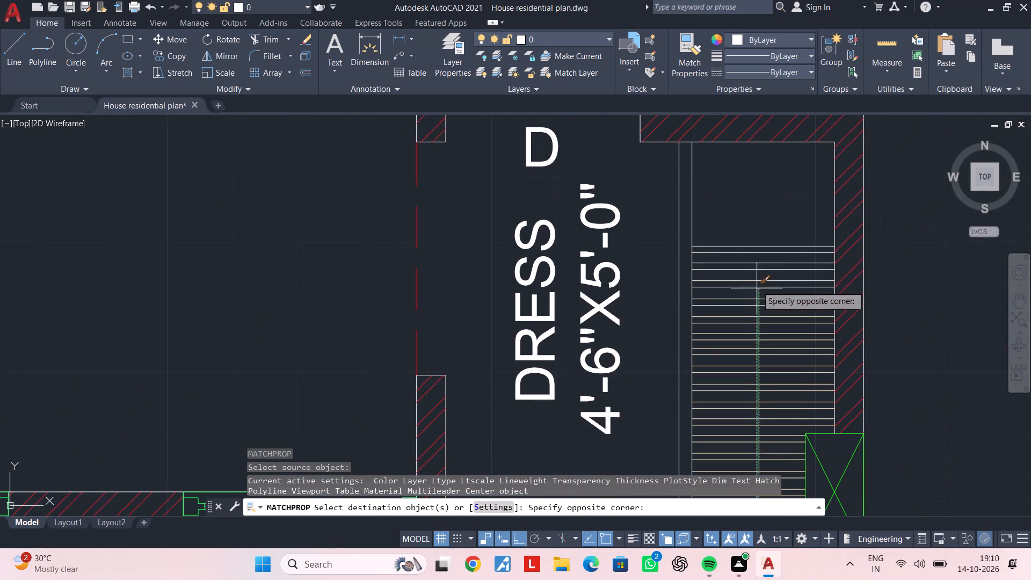
pyautogui.click(756, 234)
pyautogui.press('Escape')
pyautogui.scroll(-2, 756, 241)
pyautogui.moveTo(756, 244); pyautogui.dragTo(702, 262, button='middle')
pyautogui.press('Escape')
pyautogui.press('Escape')
pyautogui.press('Escape')
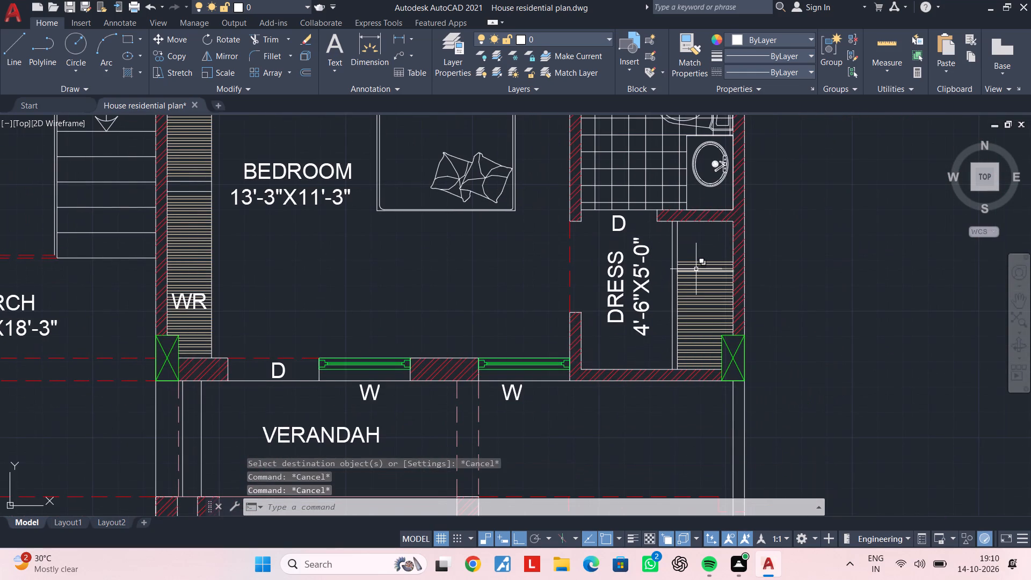
pyautogui.press('Escape')
pyautogui.press('Escape')
pyautogui.press('Escape')
pyautogui.press('Escape')
# Copy the bedroom wardrobe's WR label horizontally about 17'-2" onto the dress-room wardrobe.
pyautogui.moveTo(667, 280); pyautogui.dragTo(805, 247, button='middle')
pyautogui.scroll(1, 323, 260)
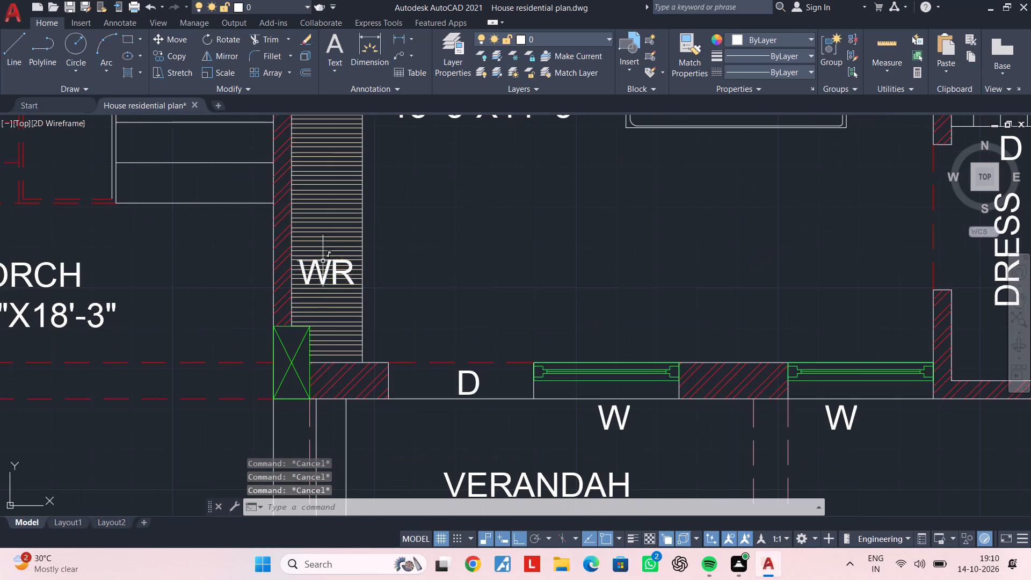
pyautogui.click(319, 271)
pyautogui.click(418, 322)
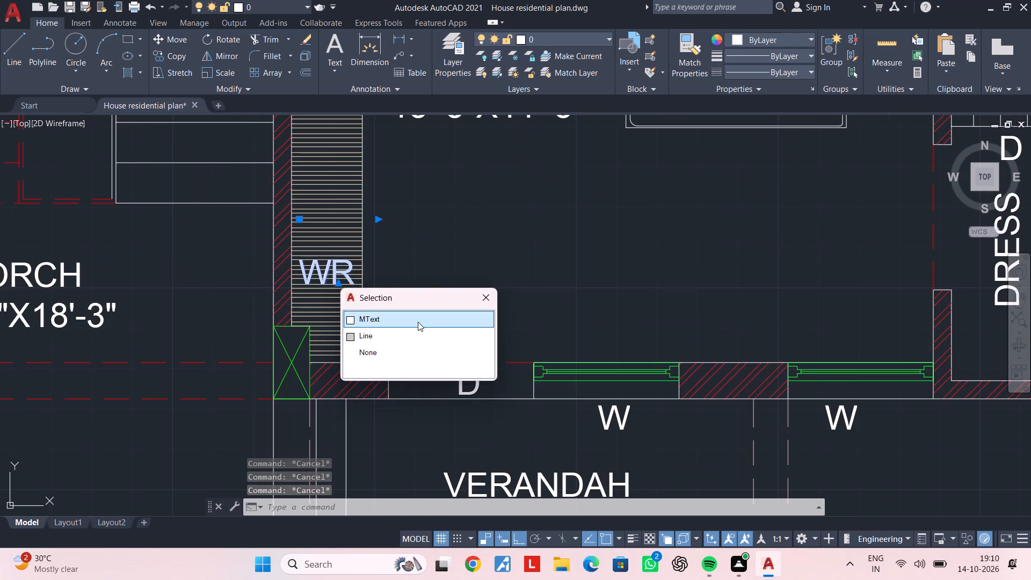
pyautogui.press('c')
pyautogui.press('o')
pyautogui.press('space')
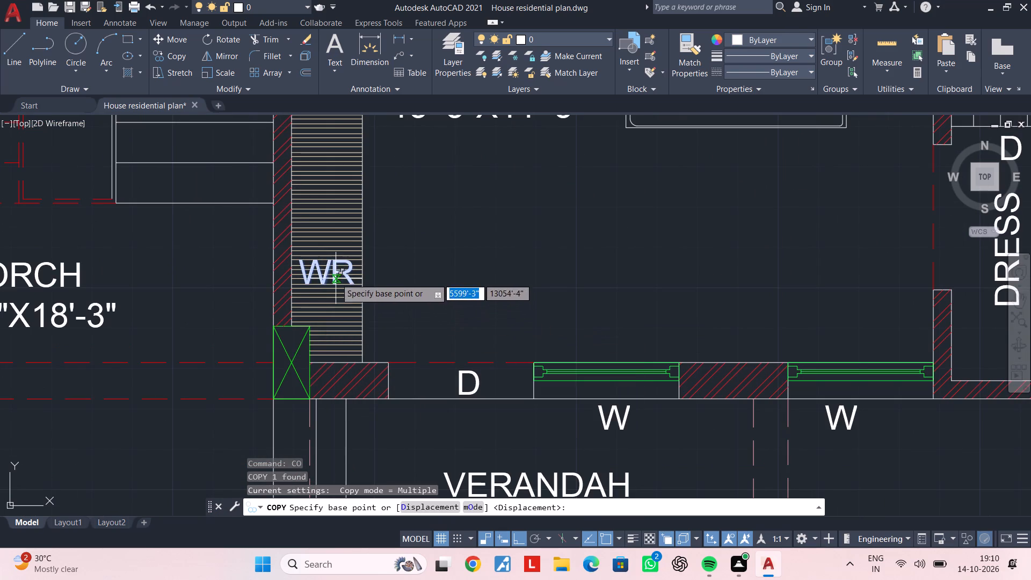
pyautogui.click(335, 277)
pyautogui.moveTo(776, 289); pyautogui.dragTo(387, 295, button='middle')
pyautogui.moveTo(770, 298); pyautogui.dragTo(677, 296, button='middle')
pyautogui.scroll(1, 683, 297)
pyautogui.click(680, 298)
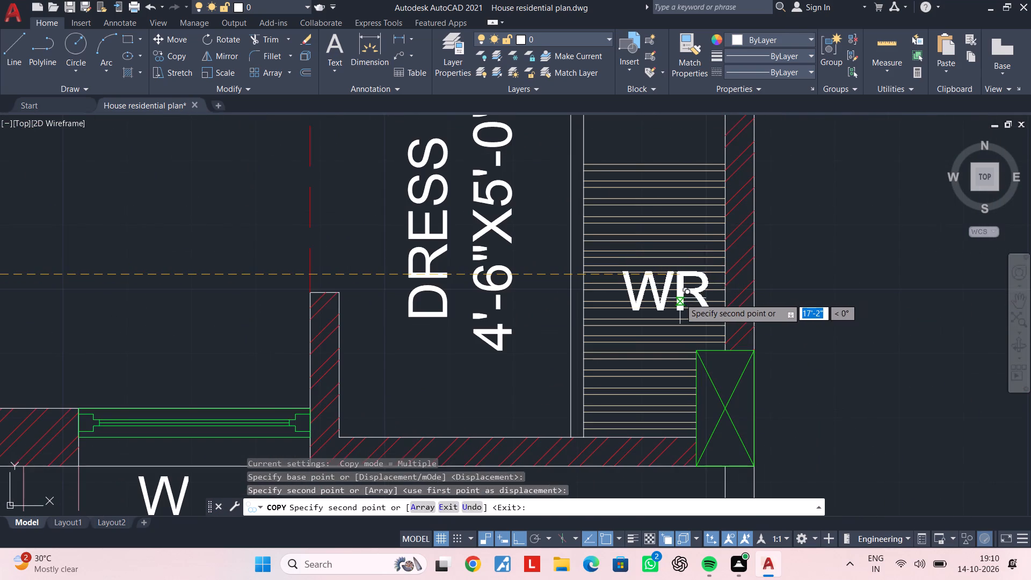
pyautogui.press('Escape')
pyautogui.scroll(-3, 680, 298)
pyautogui.moveTo(657, 236); pyautogui.dragTo(636, 389, button='middle')
pyautogui.press('Escape')
pyautogui.press('Escape')
pyautogui.press('Escape')
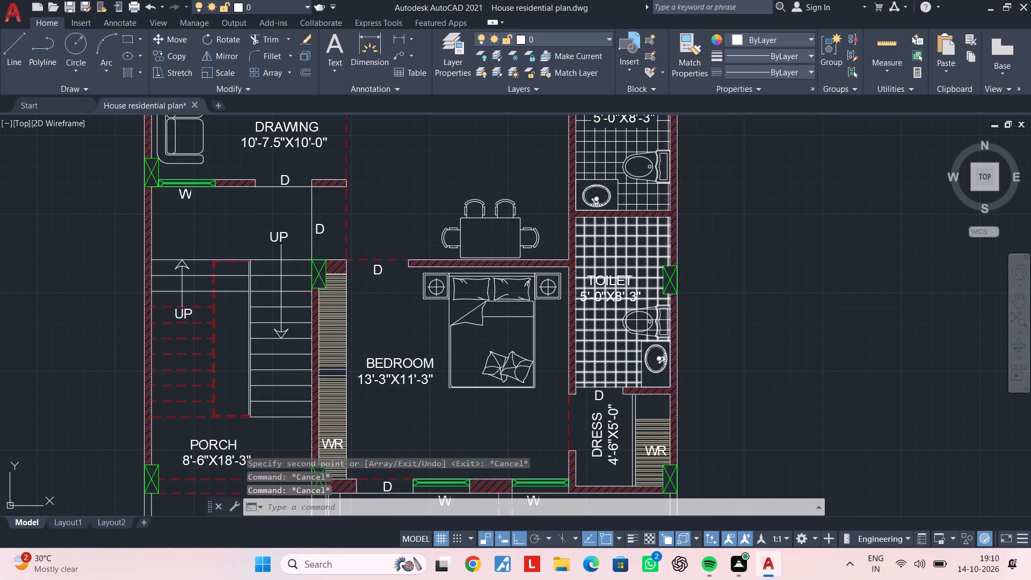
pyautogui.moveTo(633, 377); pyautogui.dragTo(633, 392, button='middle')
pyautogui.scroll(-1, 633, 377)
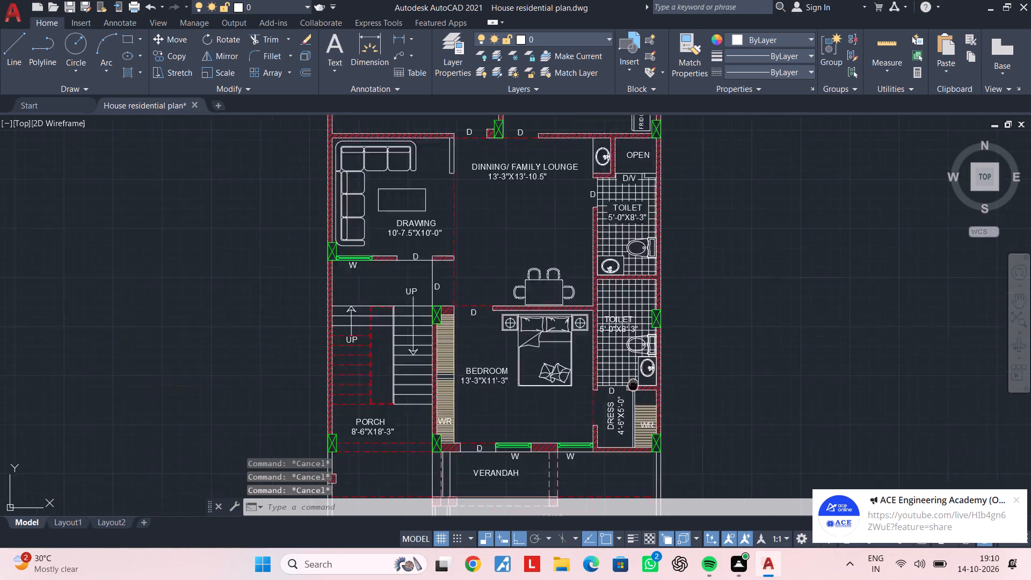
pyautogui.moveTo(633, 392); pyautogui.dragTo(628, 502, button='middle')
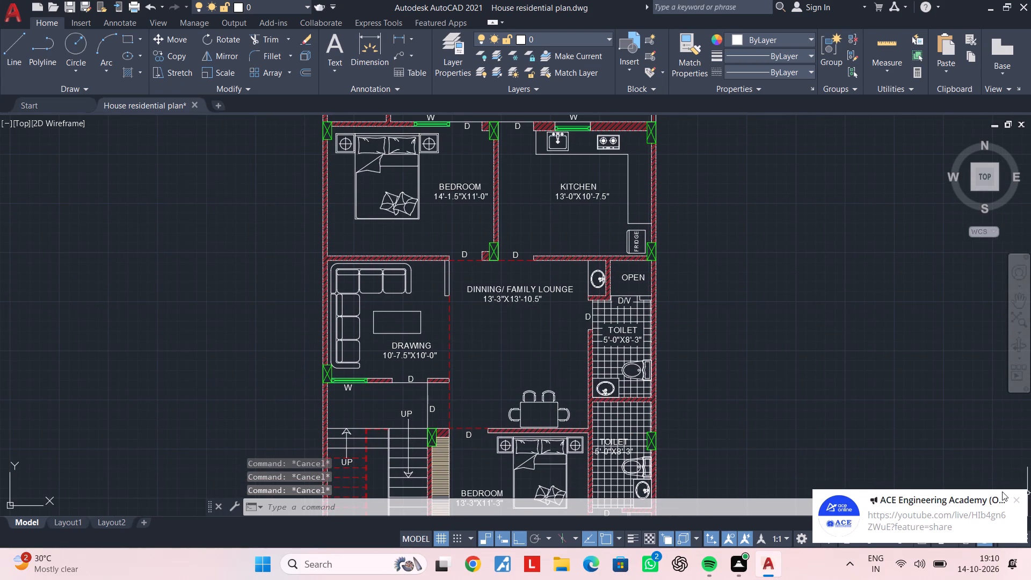
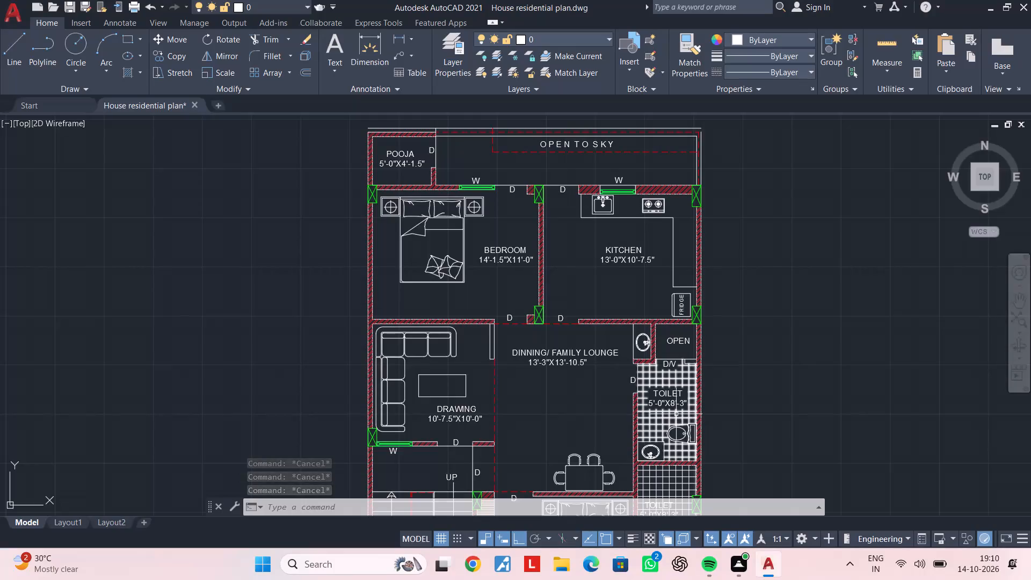
# Examine the upper part of the plan, closing in on the bedroom's lower wall shared with the drawing room.
pyautogui.moveTo(657, 387); pyautogui.dragTo(650, 468, button='middle')
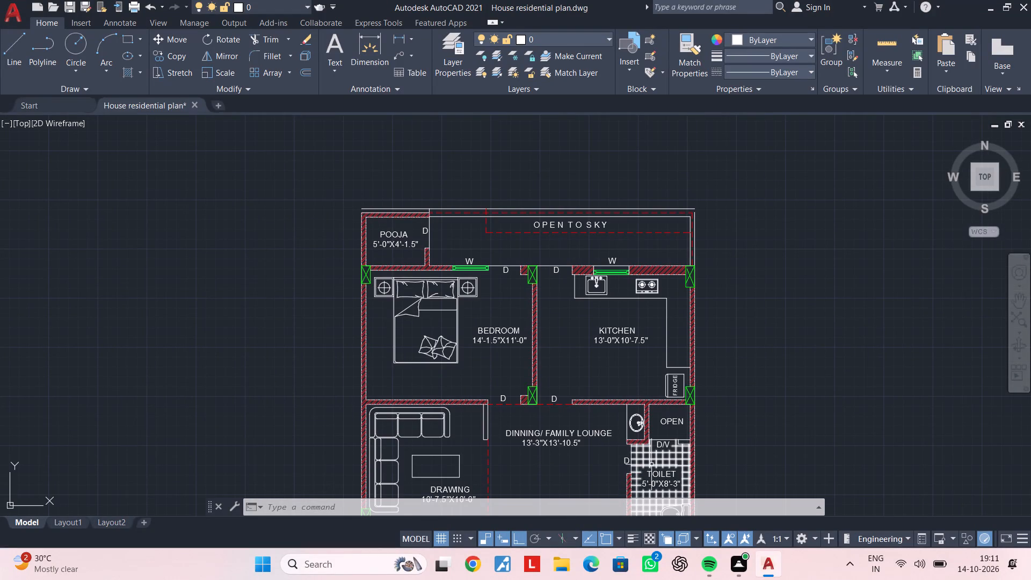
pyautogui.moveTo(636, 383); pyautogui.dragTo(638, 428, button='middle')
pyautogui.moveTo(602, 397); pyautogui.dragTo(725, 372, button='middle')
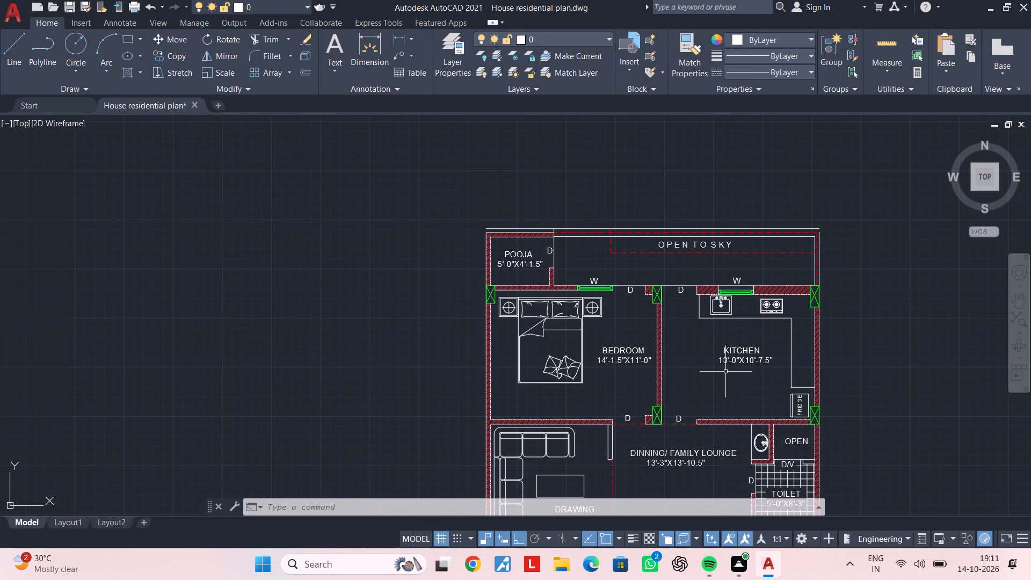
pyautogui.moveTo(686, 385); pyautogui.dragTo(855, 376, button='middle')
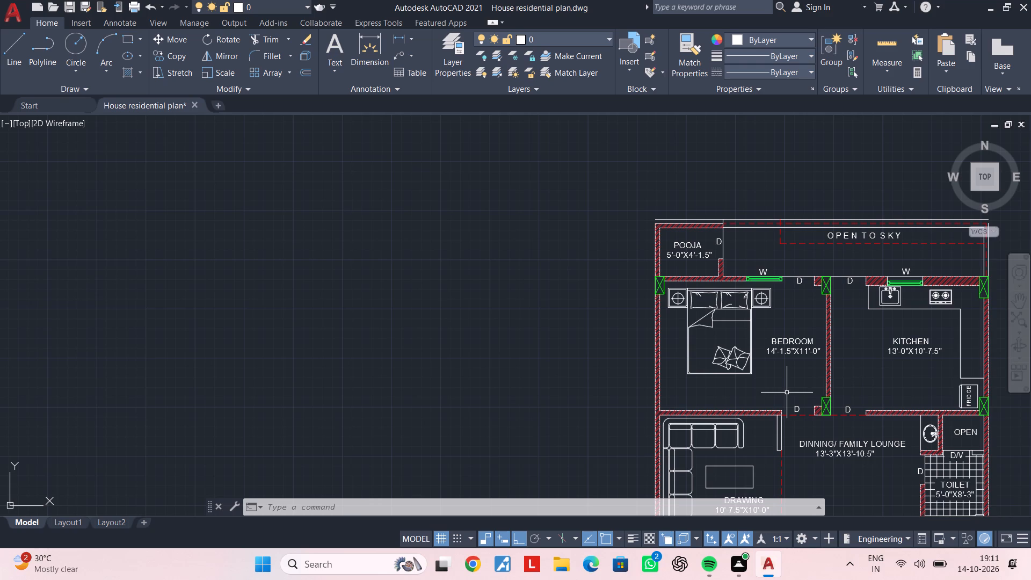
pyautogui.moveTo(788, 392); pyautogui.dragTo(789, 429, button='middle')
pyautogui.scroll(4, 727, 437)
pyautogui.moveTo(729, 419); pyautogui.dragTo(729, 358, button='middle')
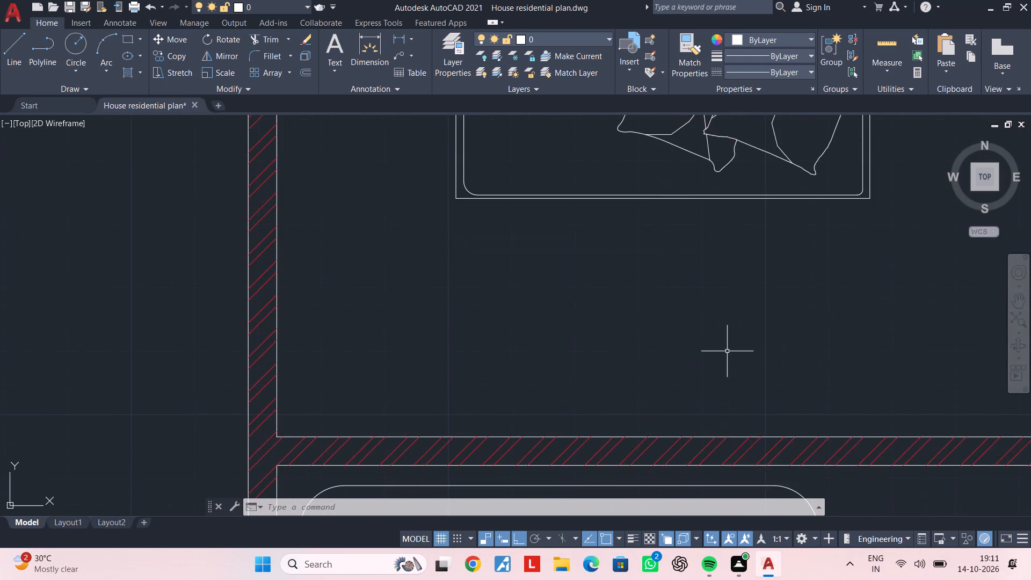
pyautogui.scroll(1, 581, 402)
pyautogui.moveTo(787, 379); pyautogui.dragTo(579, 292, button='middle')
pyautogui.scroll(-2, 547, 309)
pyautogui.moveTo(549, 310); pyautogui.dragTo(569, 305, button='middle')
pyautogui.press('Escape')
pyautogui.press('Escape')
pyautogui.press('Escape')
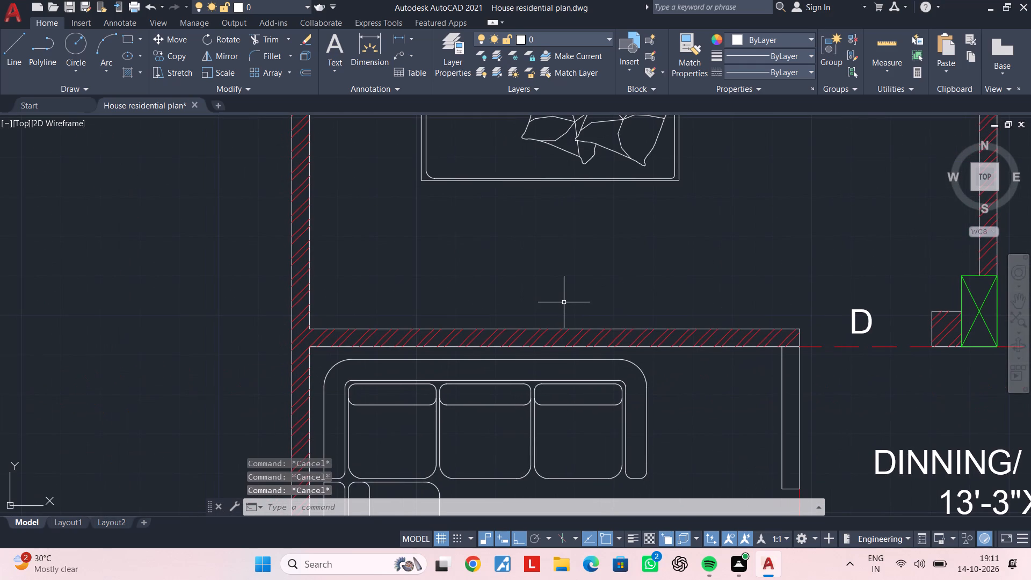
pyautogui.press('Escape')
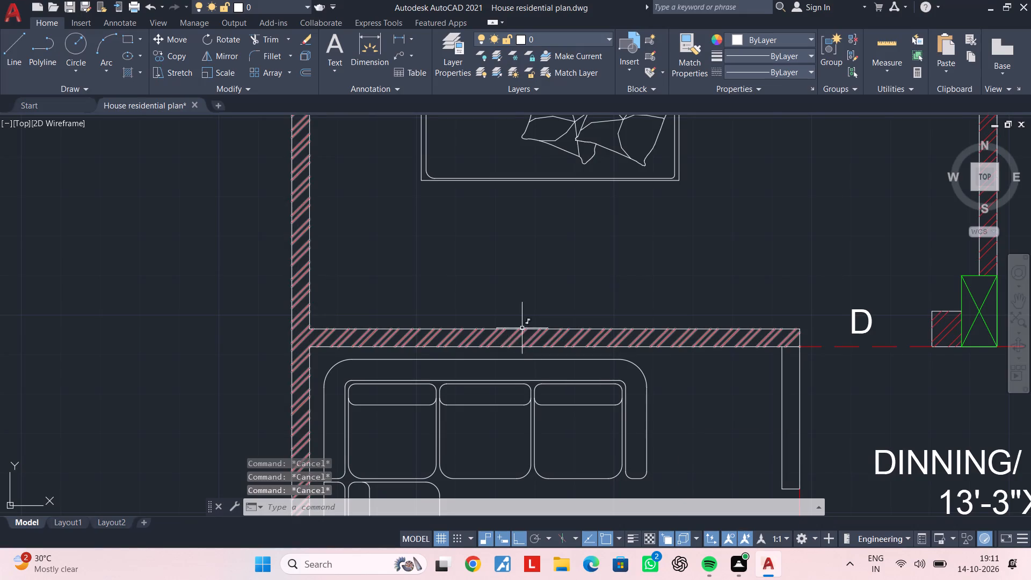
pyautogui.moveTo(521, 327); pyautogui.dragTo(527, 345, button='middle')
# Save the House residential plan drawing.
pyautogui.hotkey('ctrl', 's')
pyautogui.hotkey('ctrl', 's')
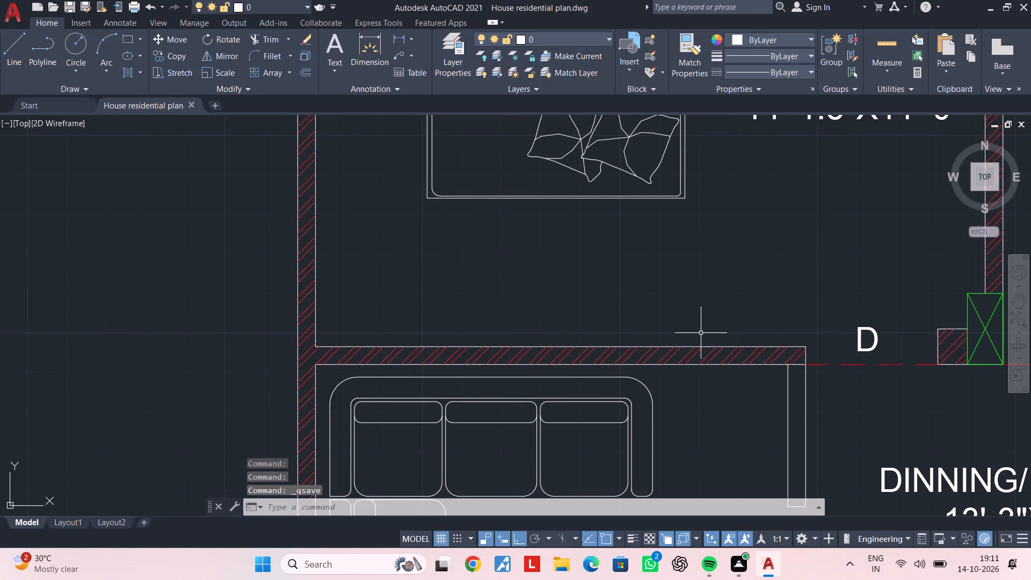
pyautogui.press('Escape')
pyautogui.press('Escape')
pyautogui.press('Escape')
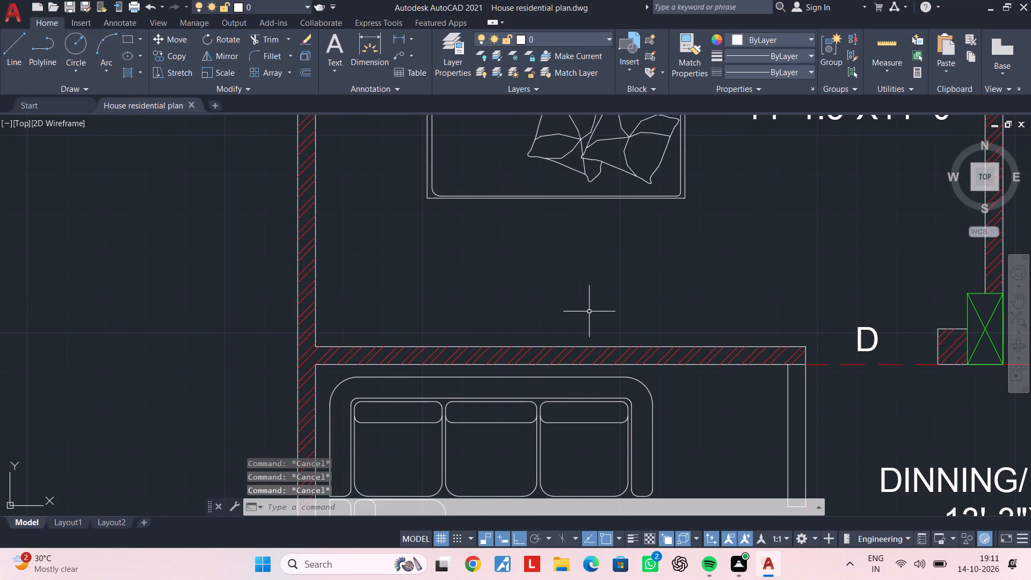
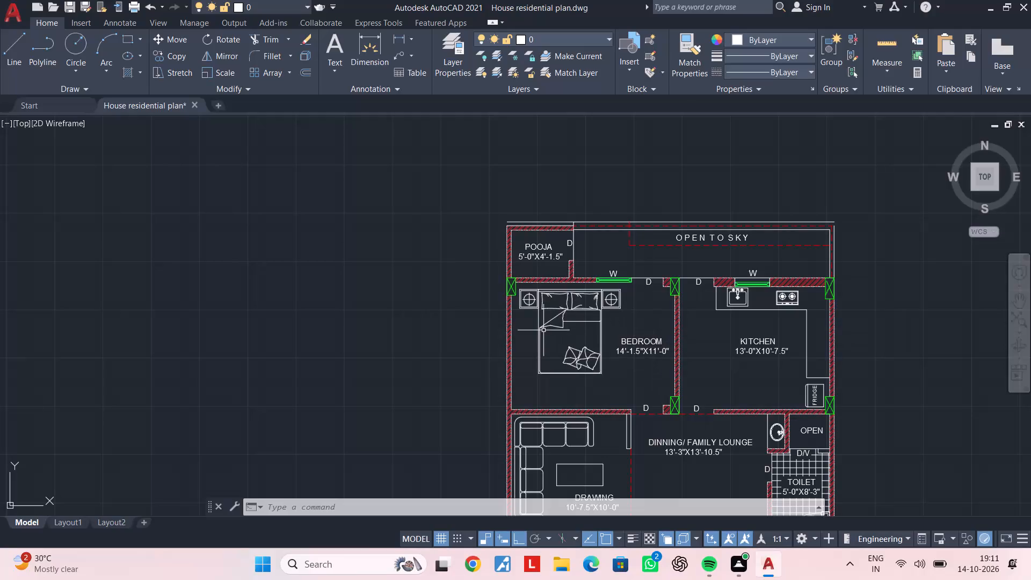
# Draw a small rectangle about 5" wide on the top face of the bedroom's lower wall, below the bed.
pyautogui.press('Escape')
pyautogui.press('Escape')
pyautogui.press('Escape')
pyautogui.press('Escape')
pyautogui.press('Escape')
pyautogui.press('Escape')
pyautogui.moveTo(569, 357); pyautogui.dragTo(549, 351, button='middle')
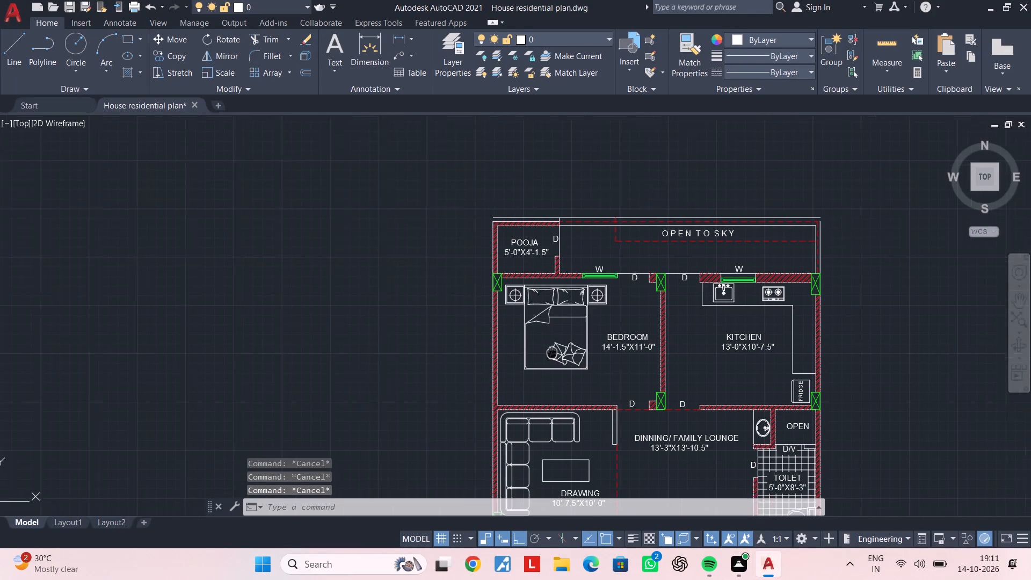
pyautogui.moveTo(549, 351); pyautogui.dragTo(520, 339, button='middle')
pyautogui.press('Escape')
pyautogui.press('Escape')
pyautogui.moveTo(517, 343); pyautogui.dragTo(517, 333, button='middle')
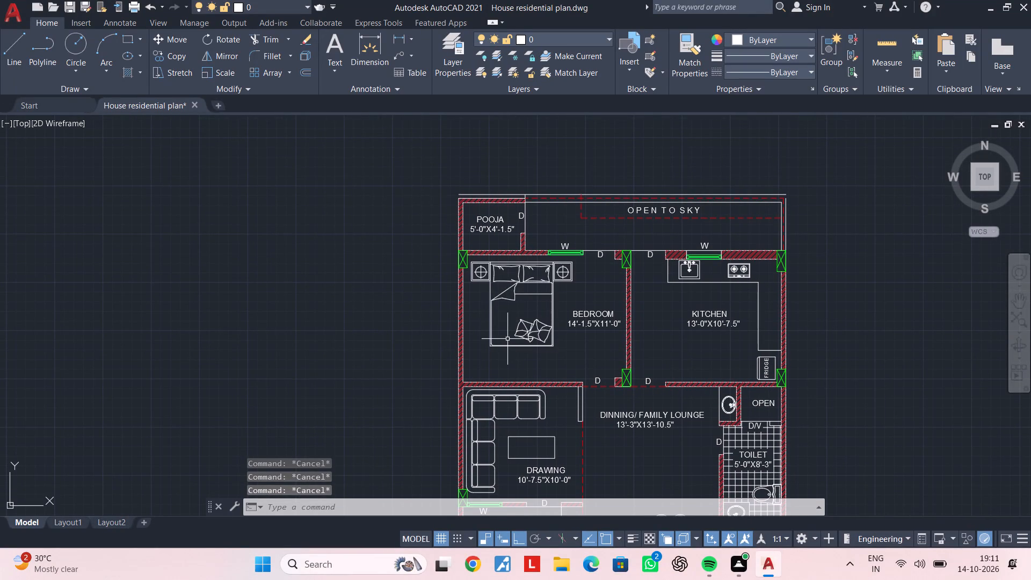
pyautogui.scroll(1, 528, 367)
pyautogui.moveTo(528, 364); pyautogui.dragTo(529, 359, button='middle')
pyautogui.scroll(1, 515, 367)
pyautogui.moveTo(517, 367); pyautogui.dragTo(519, 360, button='middle')
pyautogui.press('Escape')
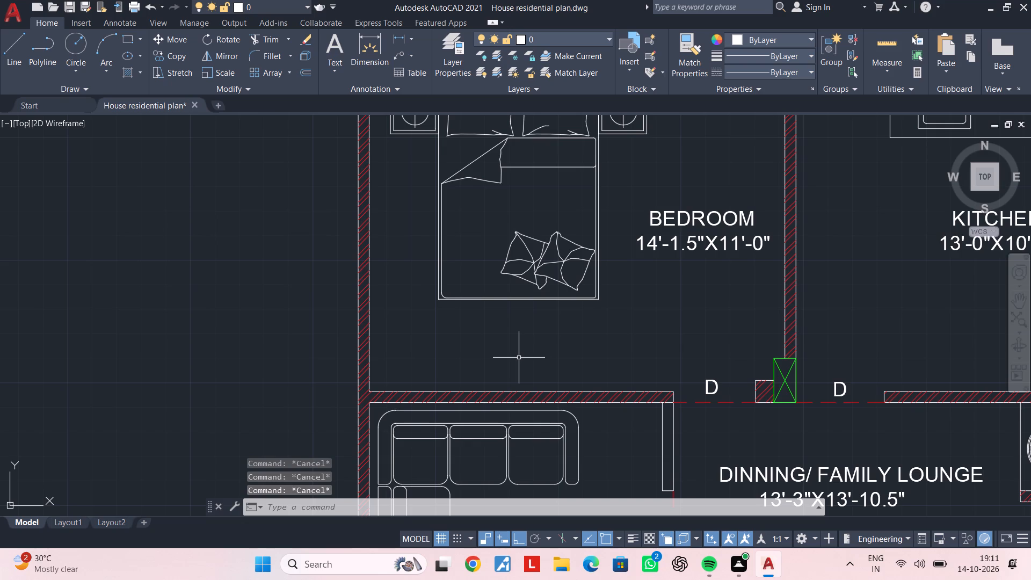
pyautogui.press('Escape')
pyautogui.press('Escape')
pyautogui.press('Escape')
pyautogui.write('REC')
pyautogui.press('space')
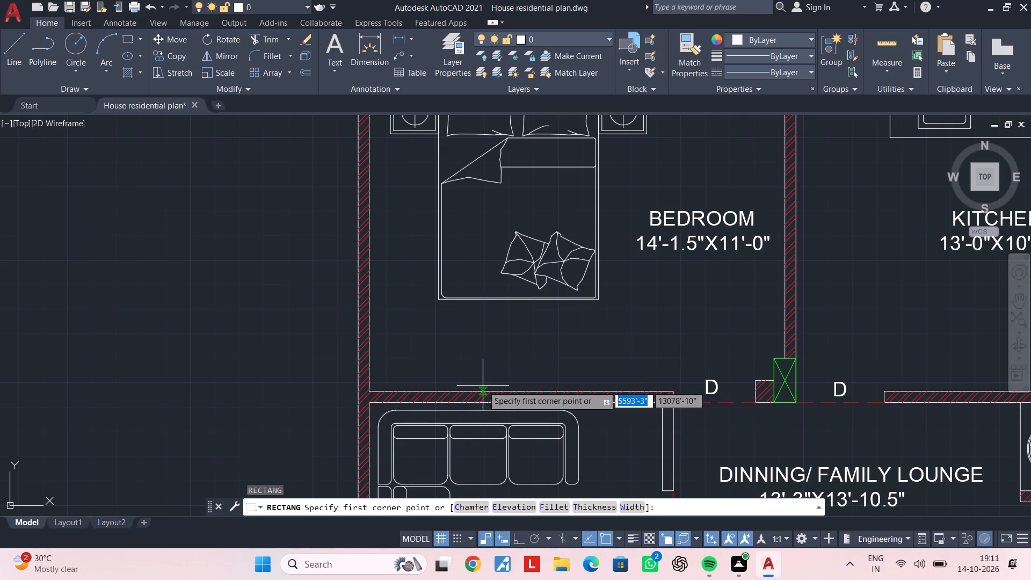
pyautogui.scroll(2, 483, 386)
pyautogui.click(482, 400)
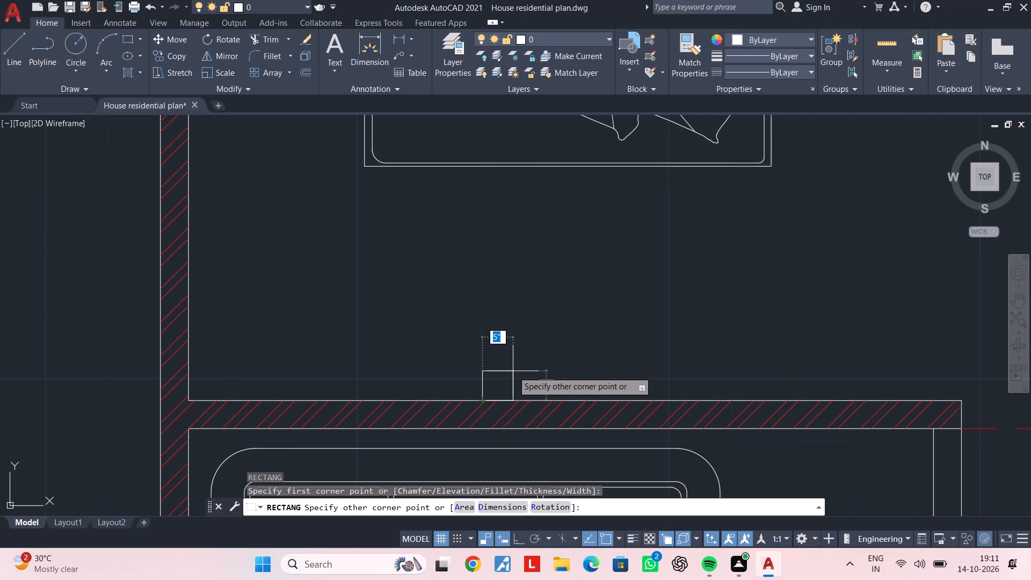
pyautogui.click(513, 371)
pyautogui.press('Escape')
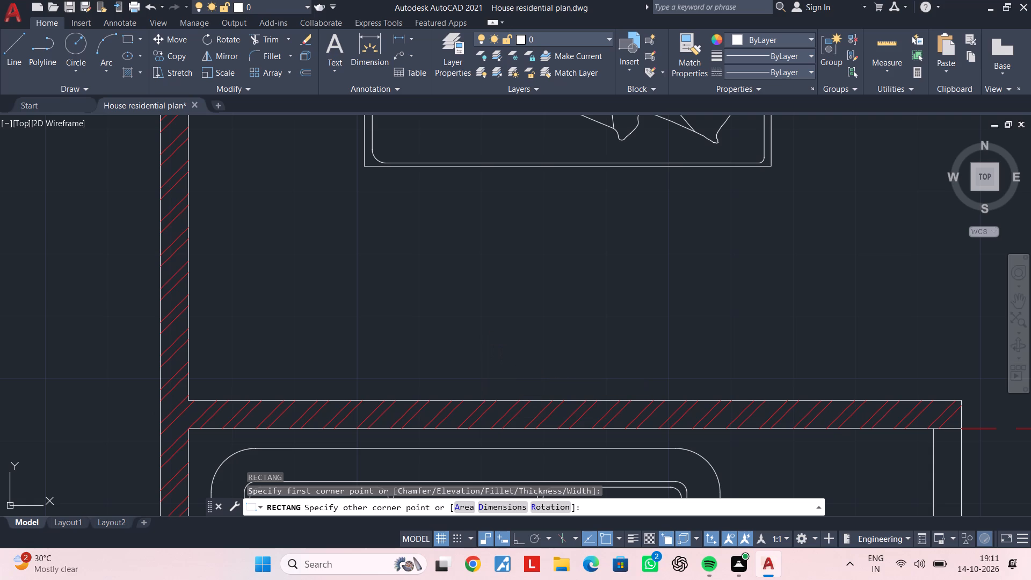
# Copy the small square about 2'-10" horizontally to the right along the bedroom's lower wall.
pyautogui.scroll(2, 535, 376)
pyautogui.click(529, 377)
pyautogui.click(383, 400)
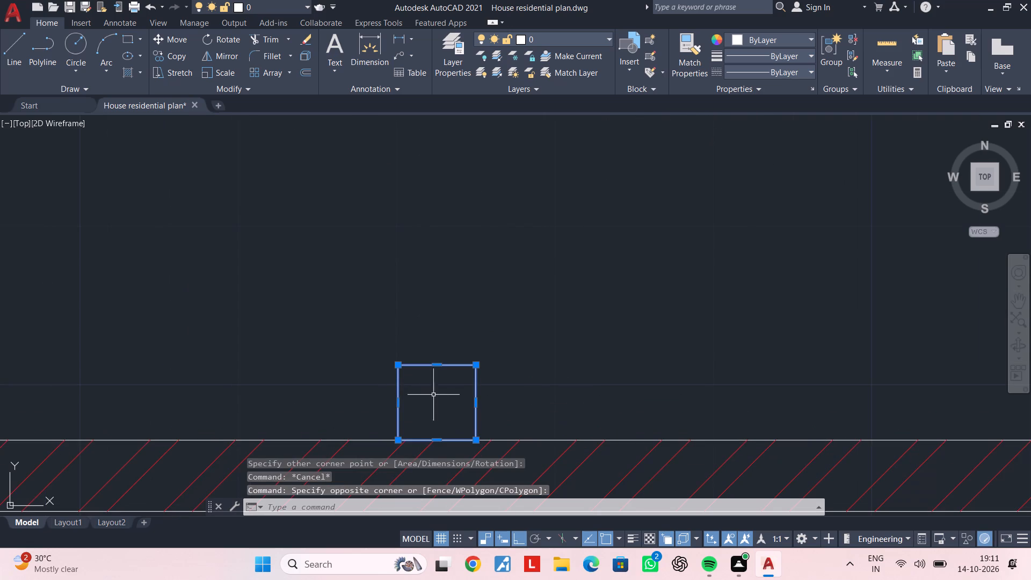
pyautogui.scroll(-1, 643, 379)
pyautogui.moveTo(642, 379); pyautogui.dragTo(576, 375, button='middle')
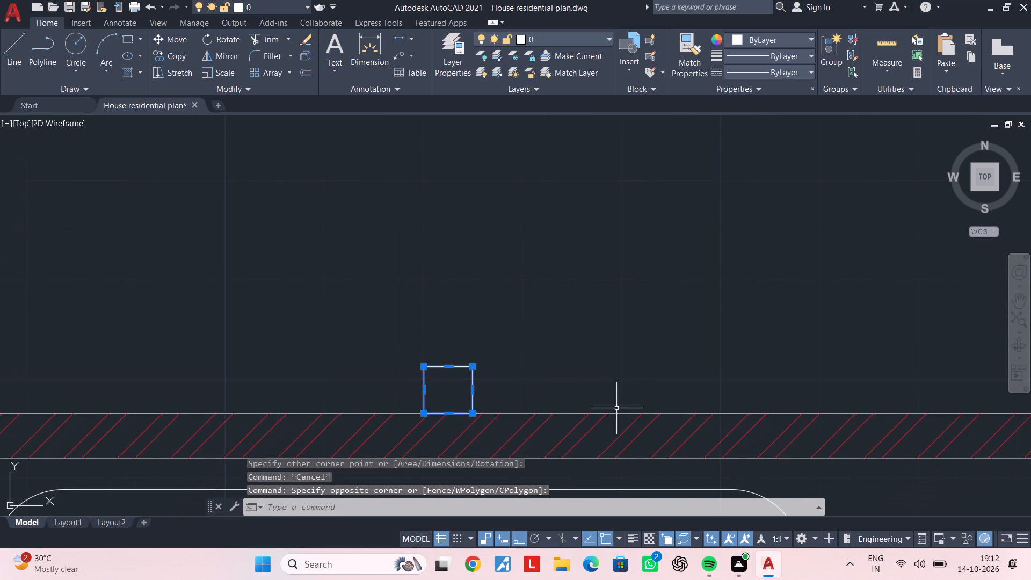
pyautogui.press('c')
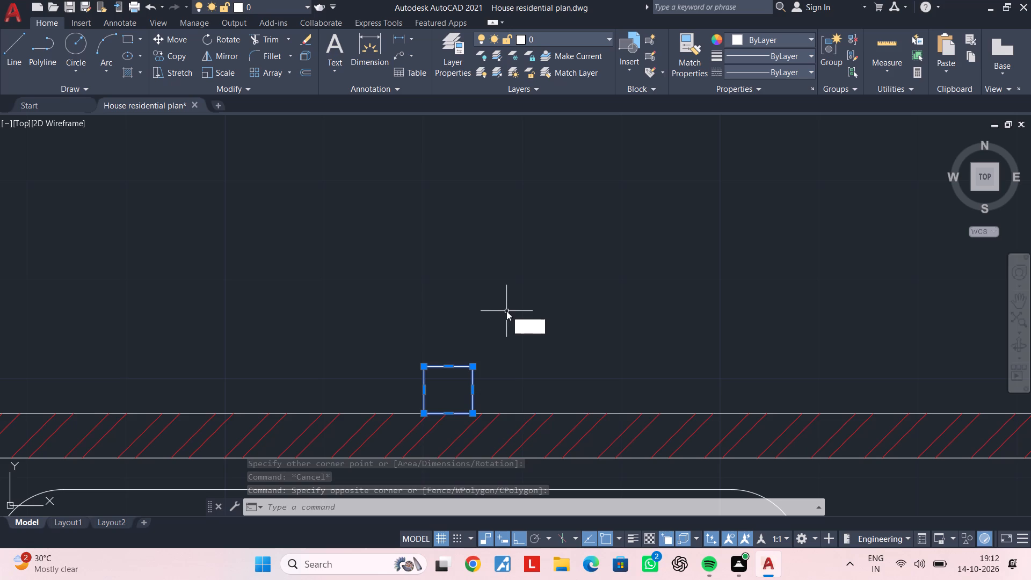
pyautogui.press('o')
pyautogui.press('space')
pyautogui.click(497, 347)
pyautogui.moveTo(642, 352); pyautogui.dragTo(557, 356, button='middle')
pyautogui.scroll(-2, 712, 361)
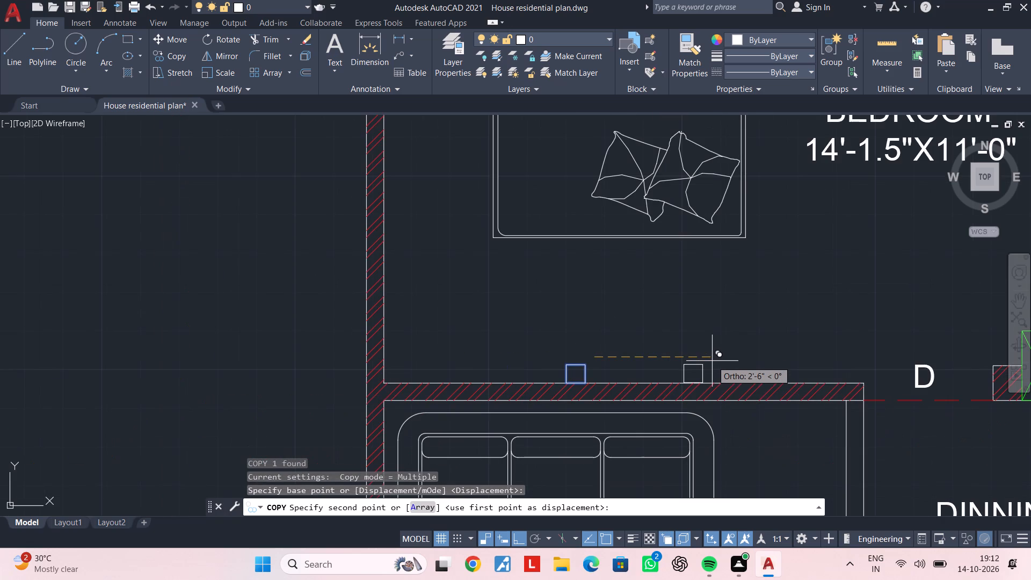
pyautogui.click(728, 363)
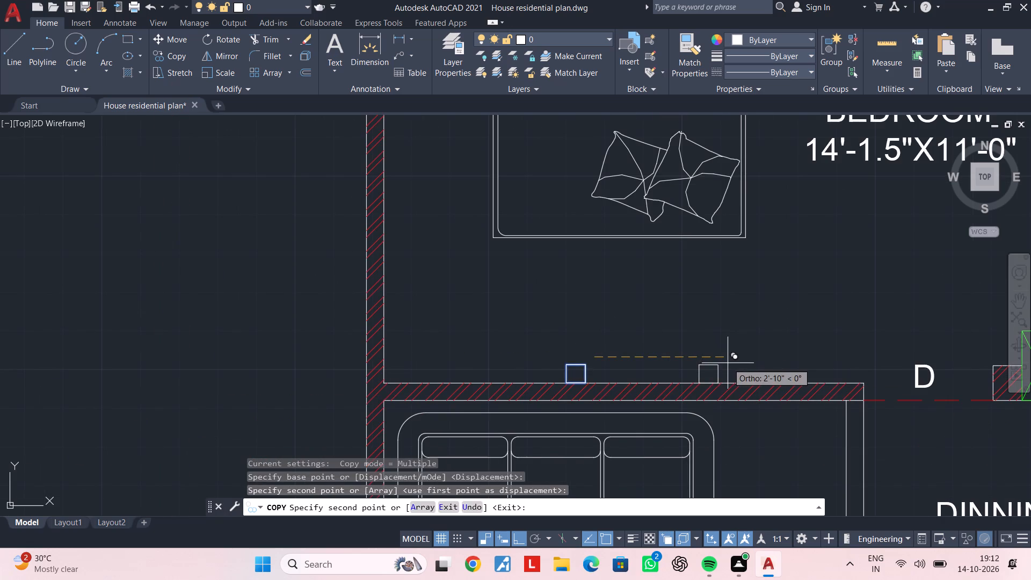
pyautogui.press('Escape')
# Draw a thin rectangular bar about 2'-11" by 1" from the left square's centre into the right square.
pyautogui.middleClick(639, 368)
pyautogui.scroll(2, 627, 360)
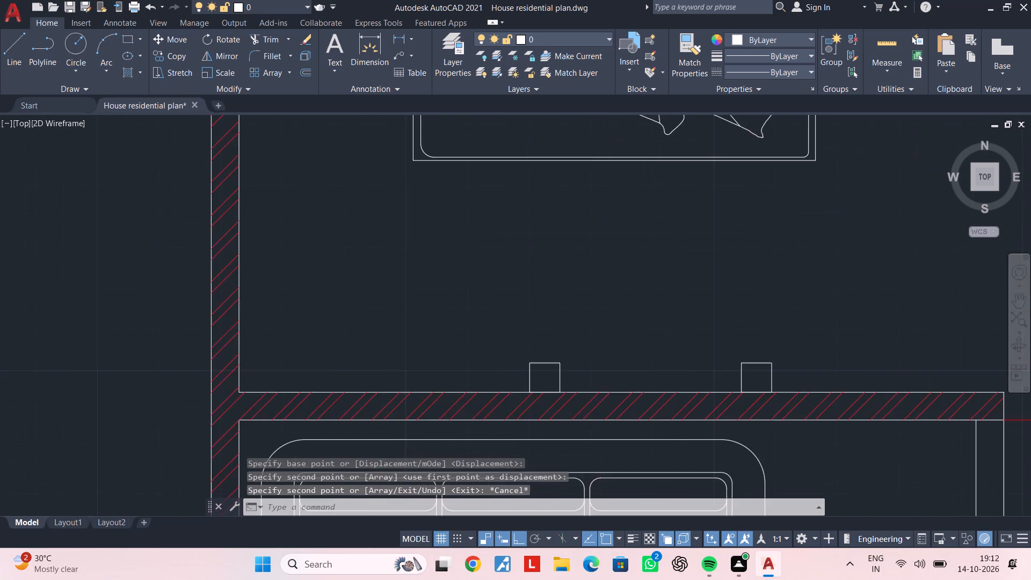
pyautogui.scroll(2, 627, 360)
pyautogui.moveTo(612, 372); pyautogui.dragTo(650, 219, button='middle')
pyautogui.scroll(-1, 607, 257)
pyautogui.moveTo(607, 257); pyautogui.dragTo(537, 249, button='middle')
pyautogui.press('Escape')
pyautogui.press('Escape')
pyautogui.write('REC')
pyautogui.press('space')
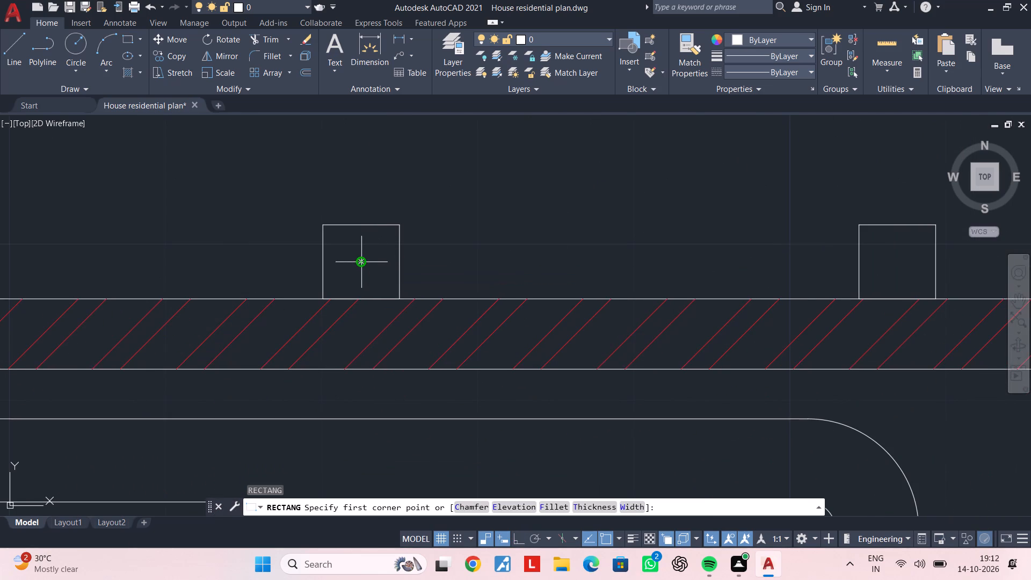
pyautogui.click(361, 261)
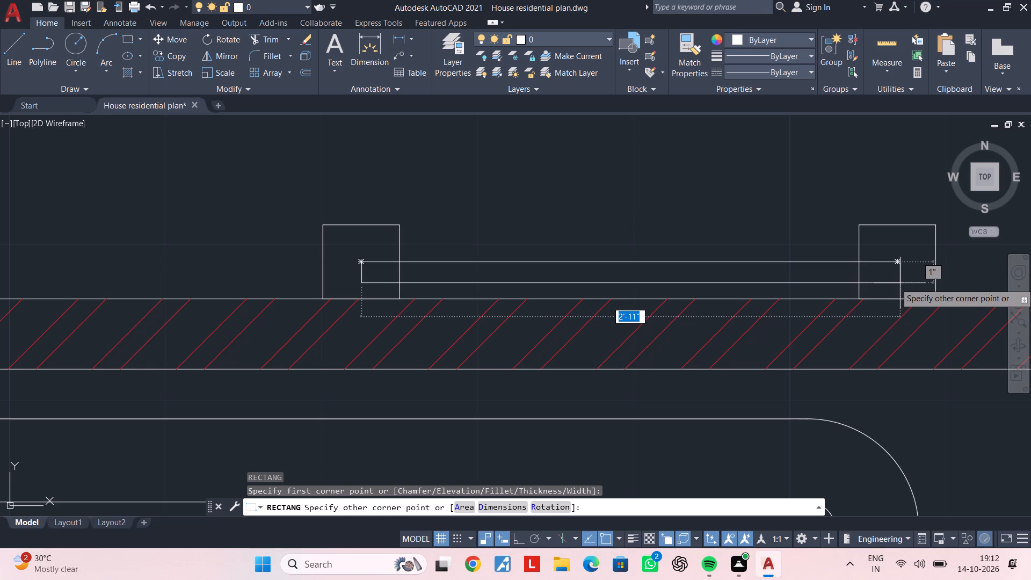
pyautogui.click(900, 283)
pyautogui.press('Escape')
pyautogui.press('Escape')
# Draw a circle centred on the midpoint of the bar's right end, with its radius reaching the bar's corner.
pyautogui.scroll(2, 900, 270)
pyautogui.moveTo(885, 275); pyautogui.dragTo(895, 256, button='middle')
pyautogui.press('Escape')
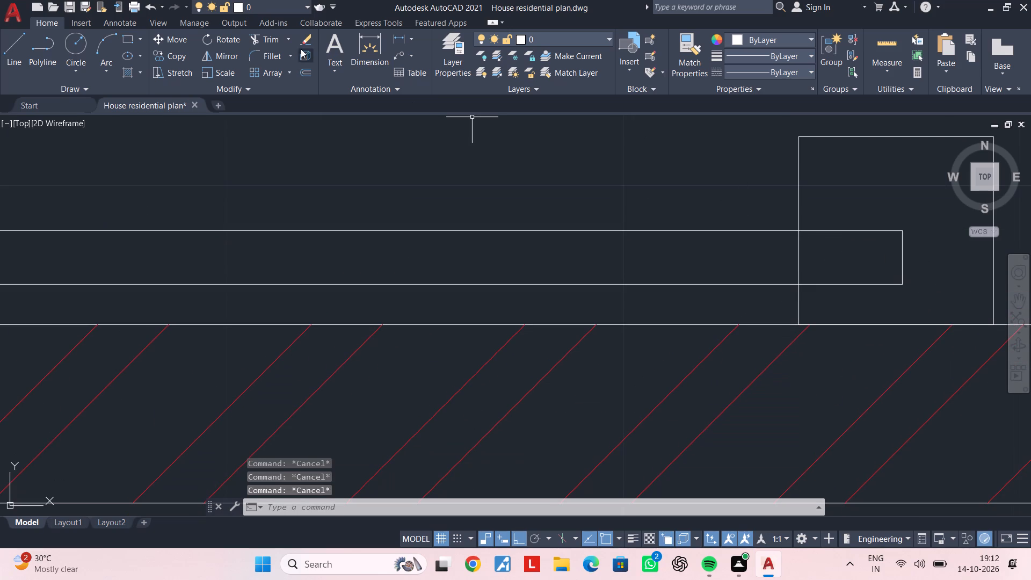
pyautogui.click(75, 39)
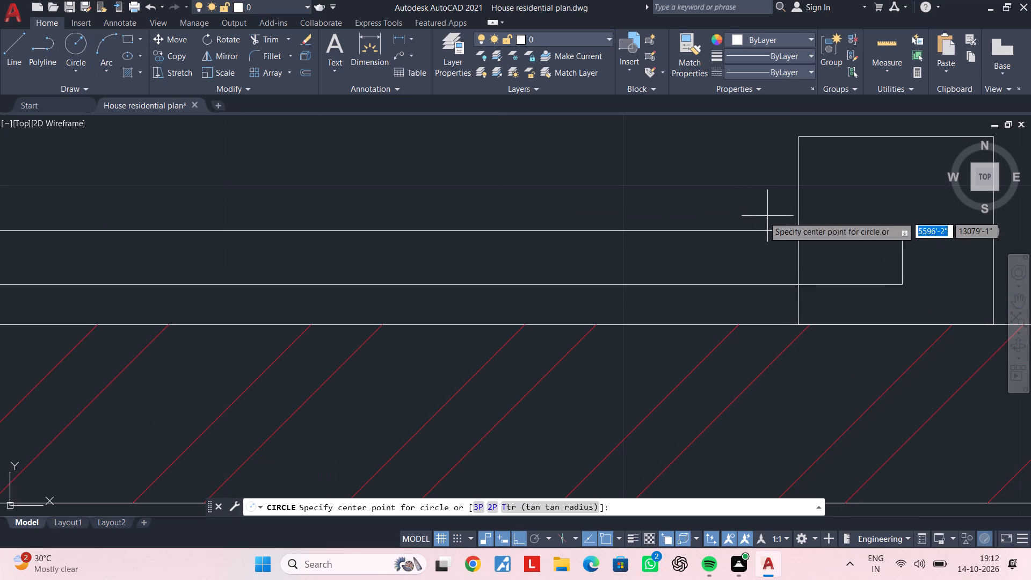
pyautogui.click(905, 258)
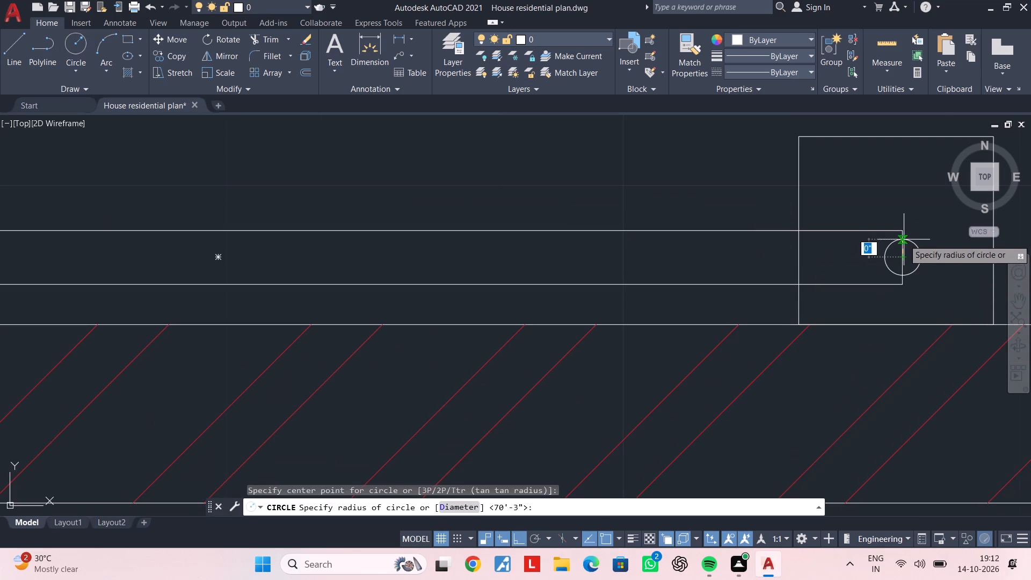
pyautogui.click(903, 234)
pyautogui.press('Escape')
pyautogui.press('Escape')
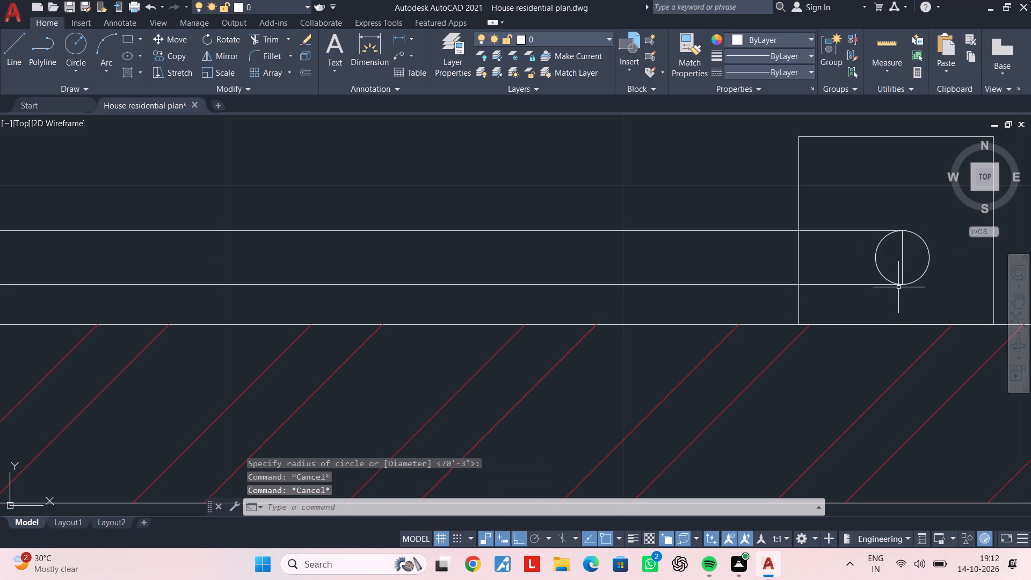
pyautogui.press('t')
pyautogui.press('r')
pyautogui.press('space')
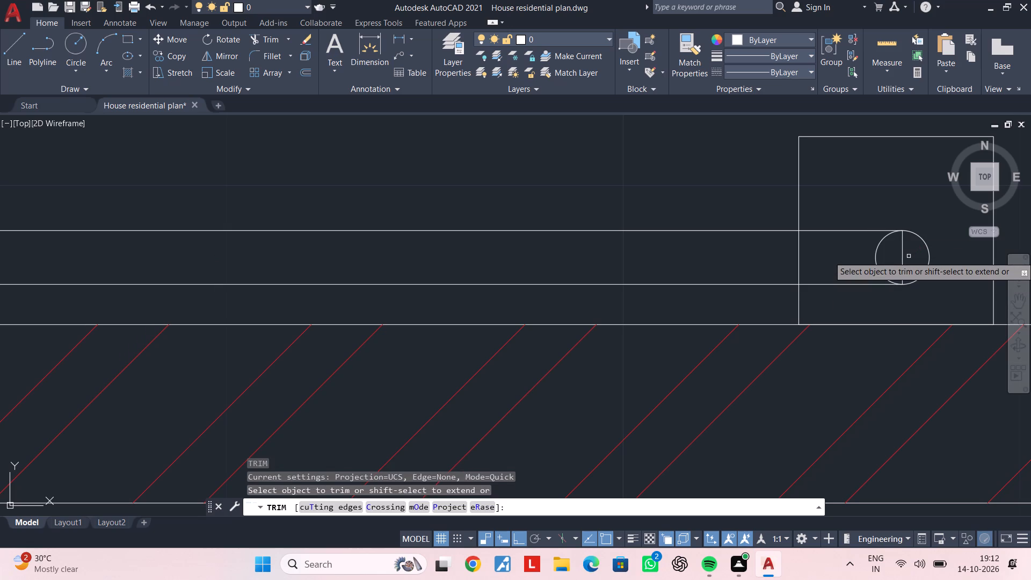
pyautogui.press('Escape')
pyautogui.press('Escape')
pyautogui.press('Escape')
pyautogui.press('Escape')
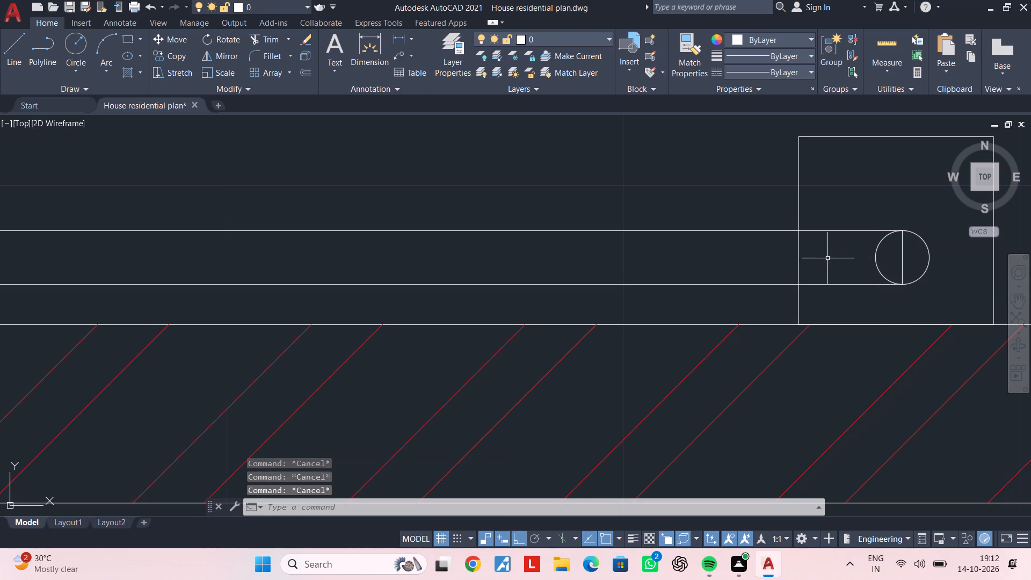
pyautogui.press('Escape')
# Draw a circle where the bar's centreline meets the right square's left edge, with its radius reaching the bar's upper line.
pyautogui.write('C')
pyautogui.press('space')
pyautogui.click(797, 260)
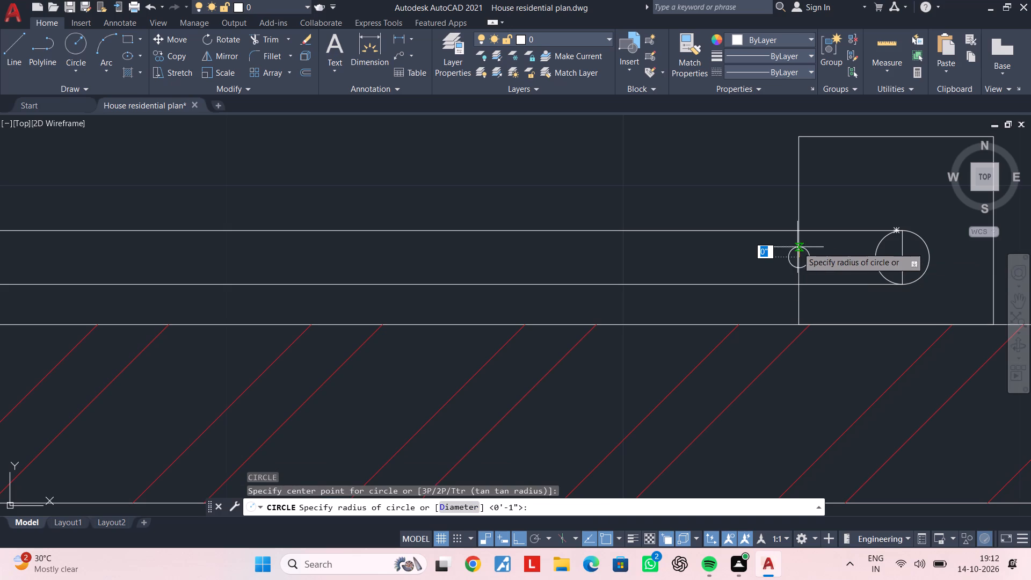
pyautogui.click(799, 232)
pyautogui.press('Escape')
pyautogui.press('Escape')
pyautogui.press('Escape')
# Trim the new circle to its outer half and remove the first circle, the bar's end line and the line stubs beyond it.
pyautogui.write('TR')
pyautogui.press('space')
pyautogui.click(773, 255)
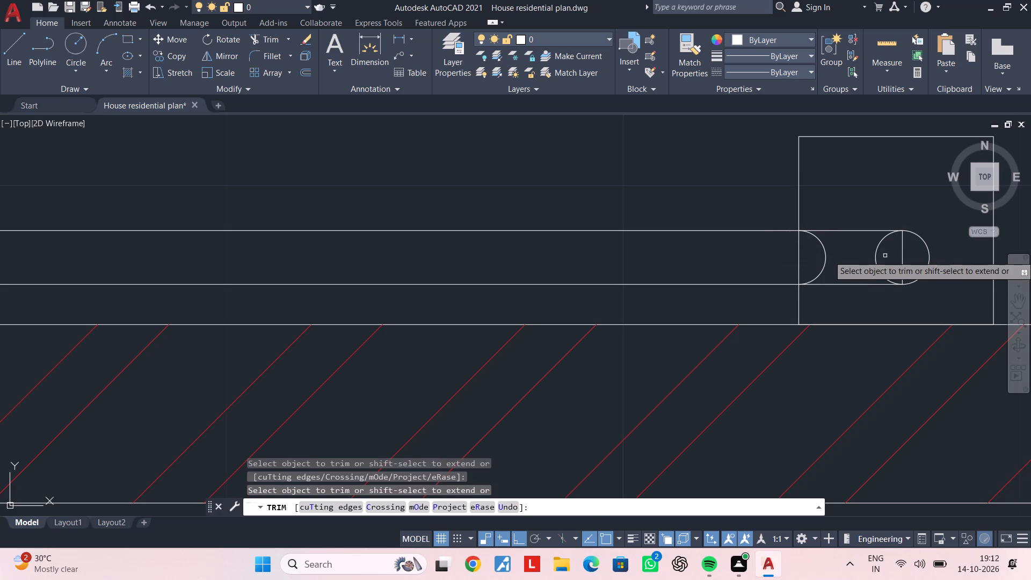
pyautogui.click(877, 247)
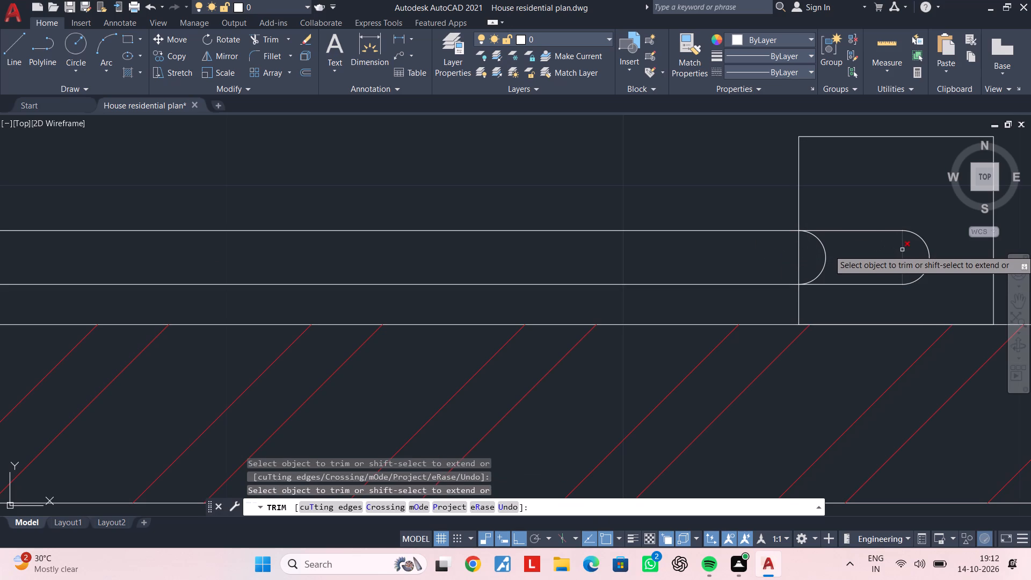
pyautogui.click(902, 250)
pyautogui.click(924, 241)
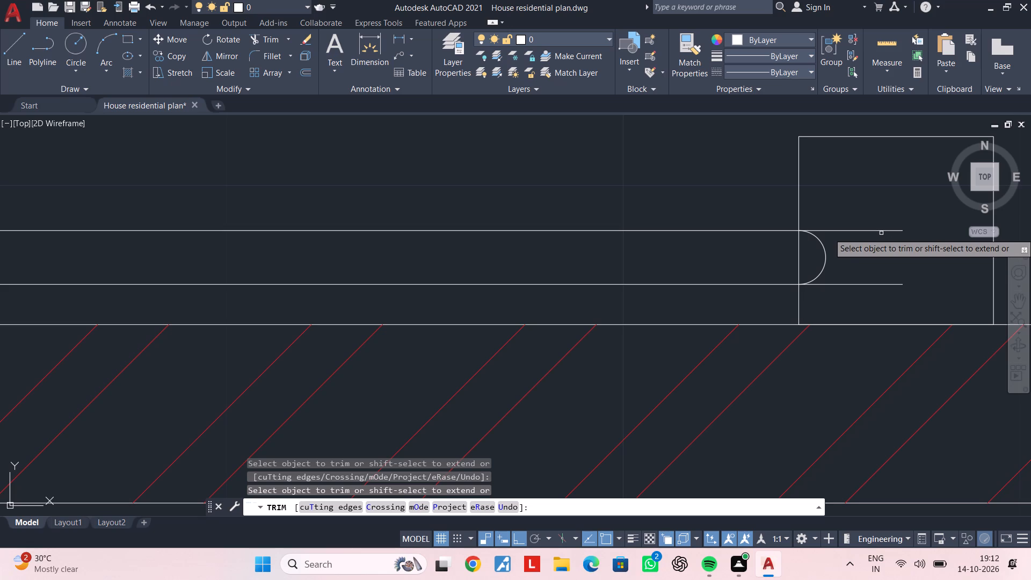
pyautogui.click(881, 232)
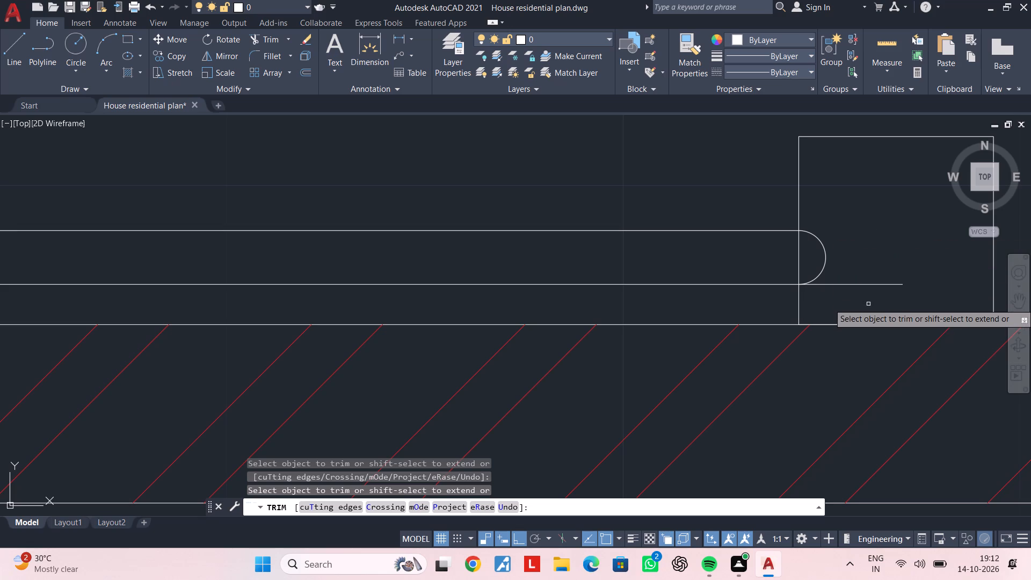
pyautogui.click(871, 286)
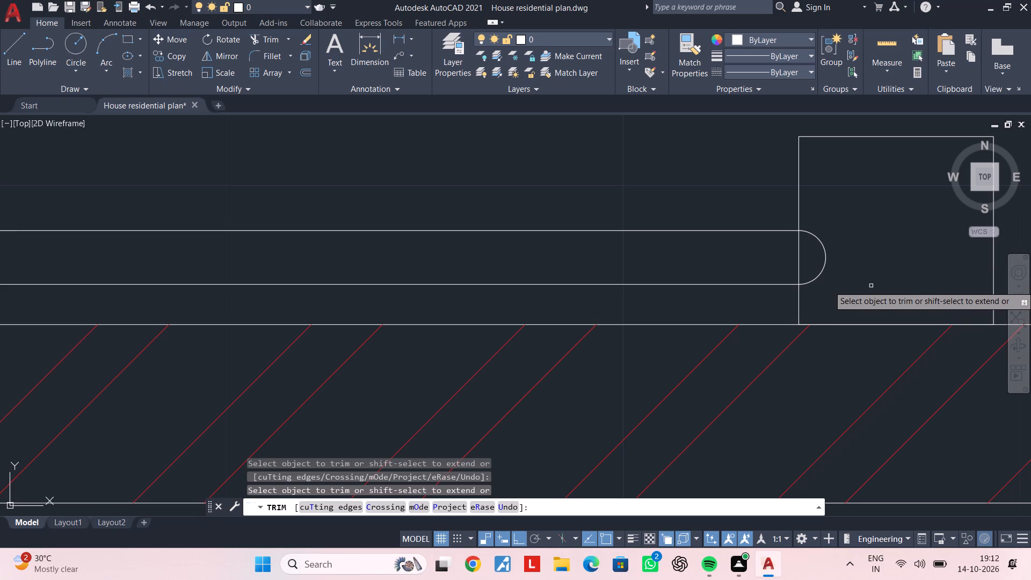
pyautogui.moveTo(826, 281); pyautogui.dragTo(906, 281, button='middle')
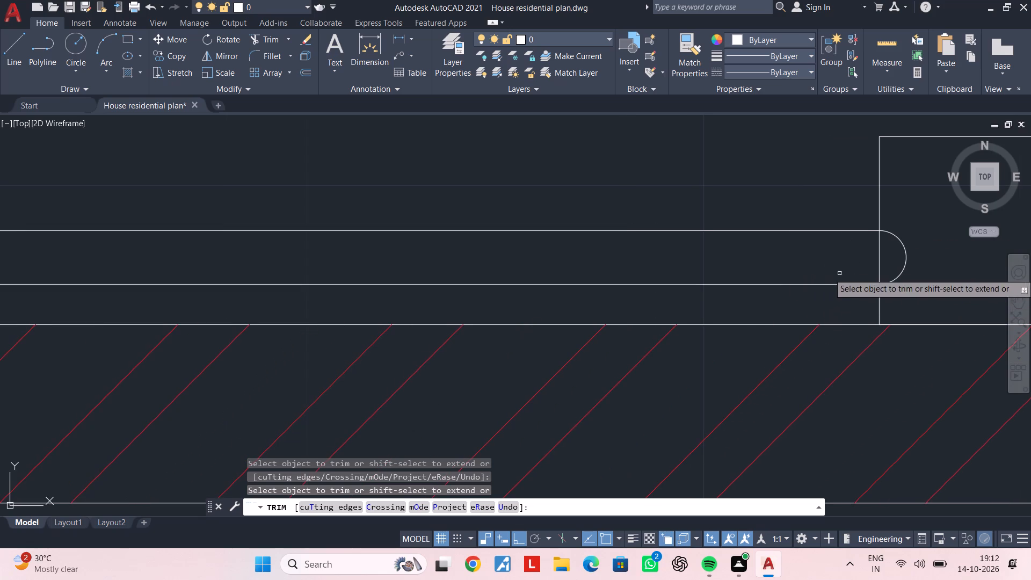
pyautogui.scroll(-1, 772, 273)
pyautogui.moveTo(793, 273); pyautogui.dragTo(938, 270, button='middle')
pyautogui.moveTo(636, 280); pyautogui.dragTo(882, 276, button='middle')
pyautogui.press('Escape')
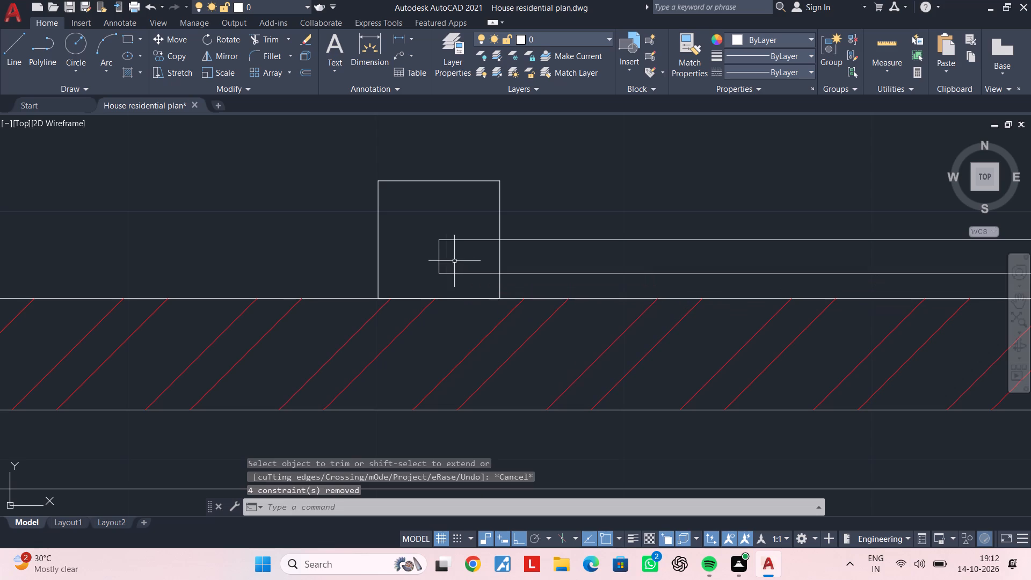
pyautogui.press('Escape')
pyautogui.press('Escape')
pyautogui.press('Escape')
# Draw a circle centred on the midpoint of the bar's left end, with its radius reaching the bar's corner.
pyautogui.press('c')
pyautogui.press('space')
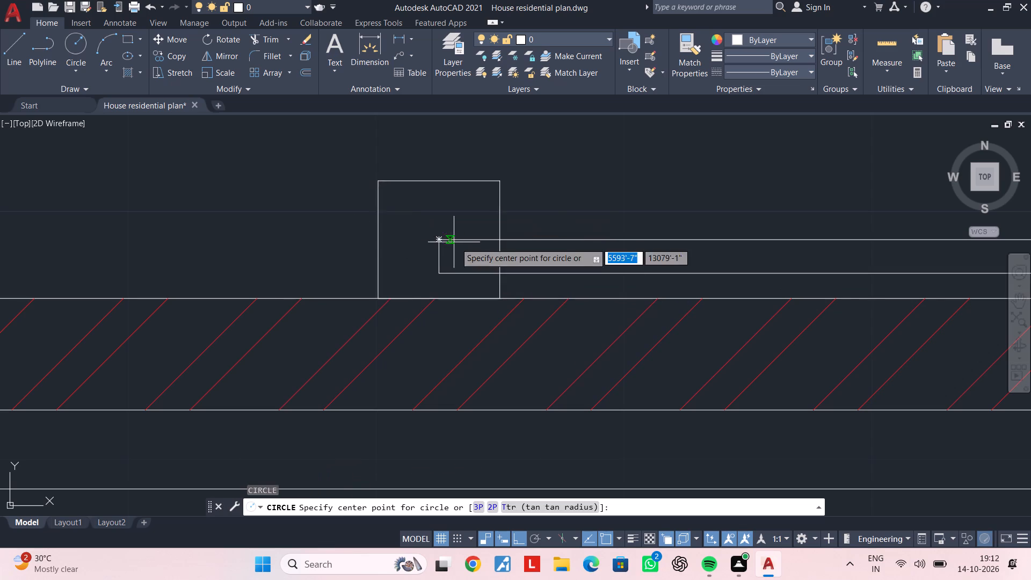
pyautogui.scroll(1, 453, 245)
pyautogui.click(429, 263)
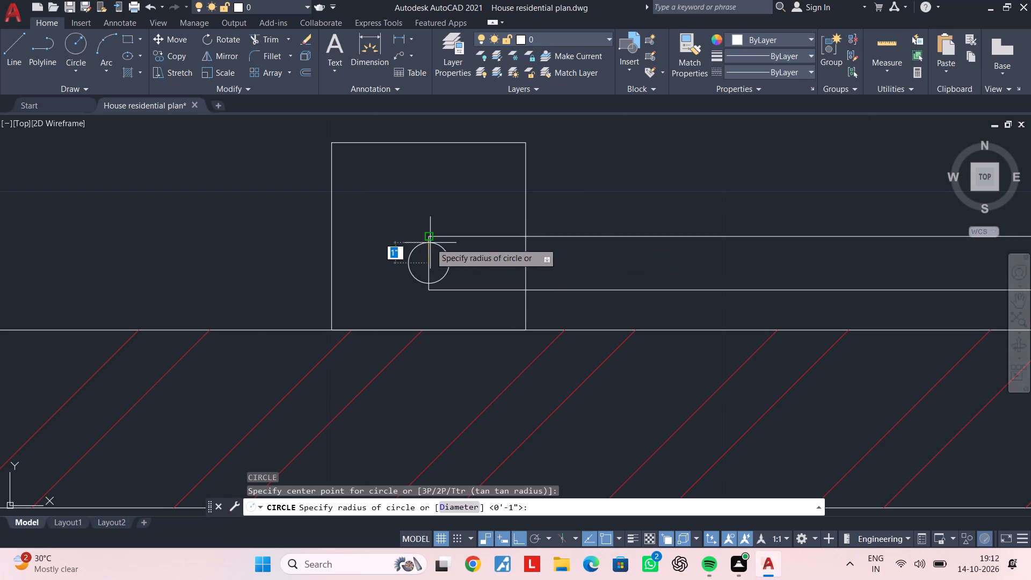
pyautogui.click(431, 237)
pyautogui.press('Escape')
pyautogui.press('Escape')
# Trim the bar's left end line and the circle's inner half to leave a rounded left end.
pyautogui.write('TR')
pyautogui.press('space')
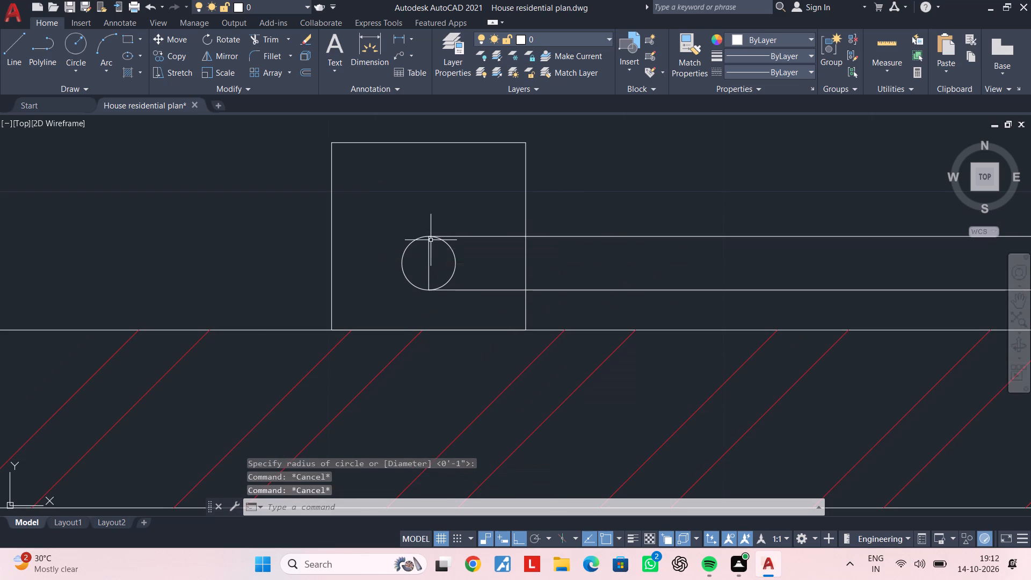
pyautogui.click(430, 257)
pyautogui.click(457, 257)
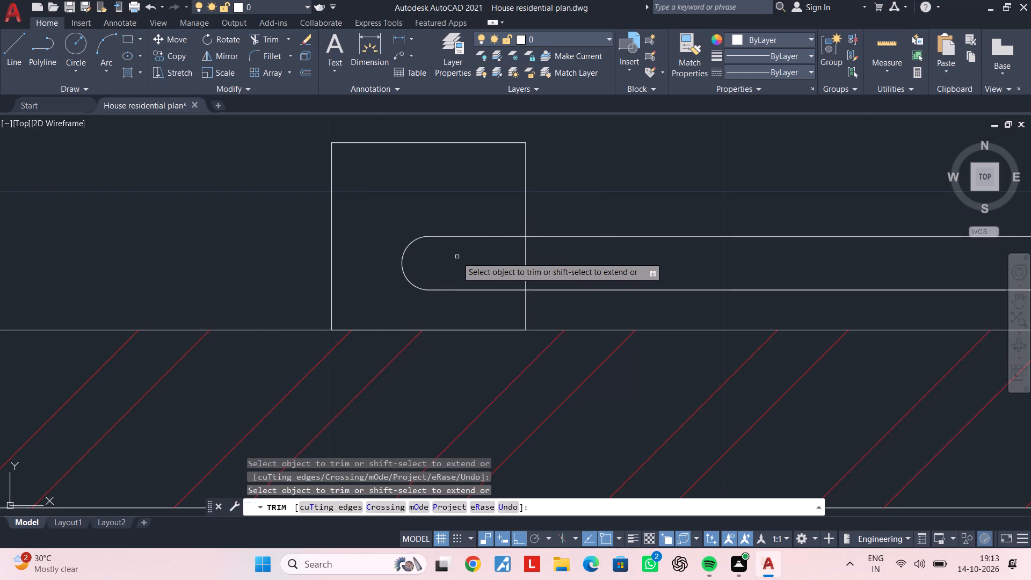
pyautogui.press('Escape')
pyautogui.scroll(-2, 634, 295)
pyautogui.moveTo(641, 295); pyautogui.dragTo(368, 291, button='middle')
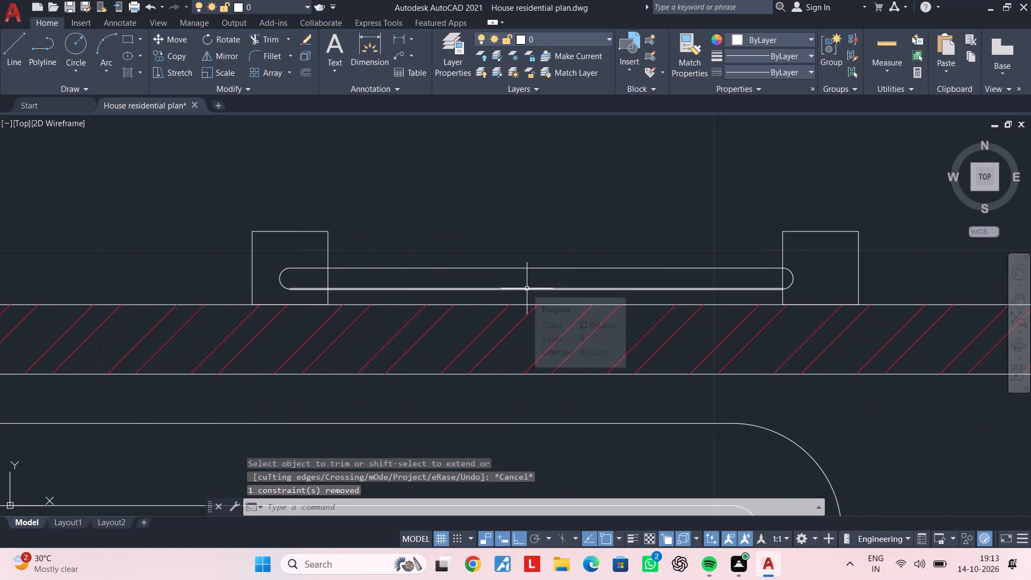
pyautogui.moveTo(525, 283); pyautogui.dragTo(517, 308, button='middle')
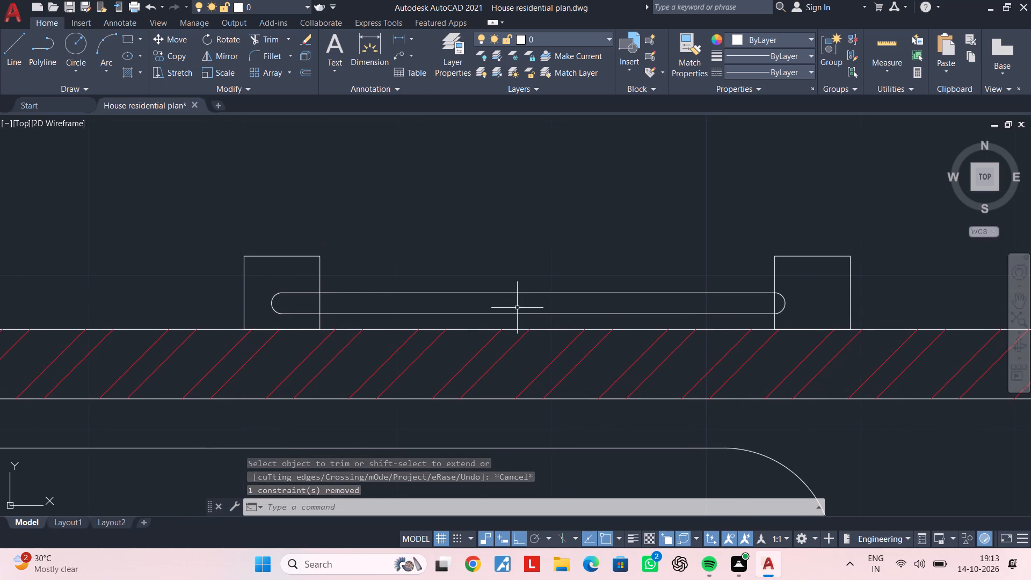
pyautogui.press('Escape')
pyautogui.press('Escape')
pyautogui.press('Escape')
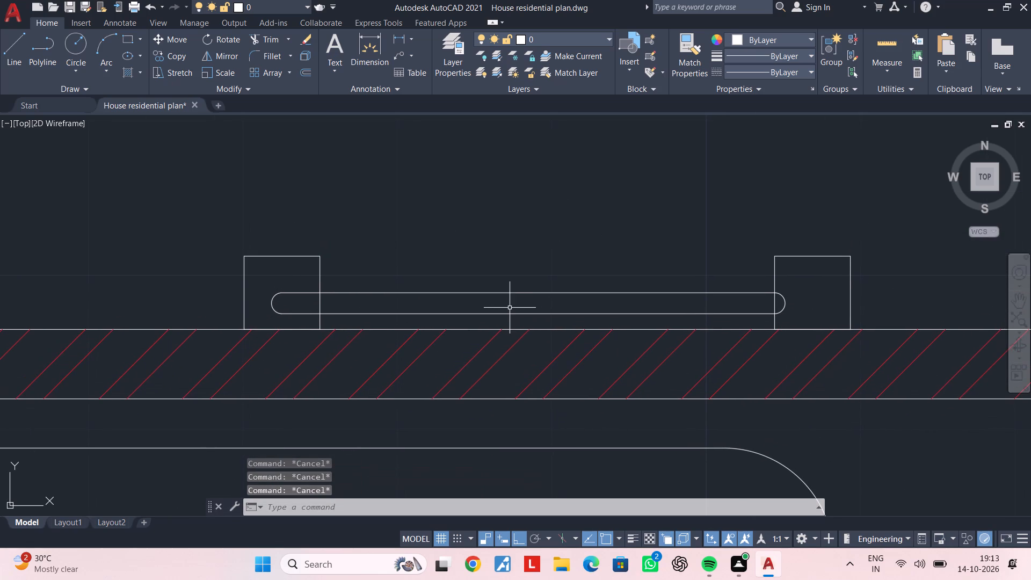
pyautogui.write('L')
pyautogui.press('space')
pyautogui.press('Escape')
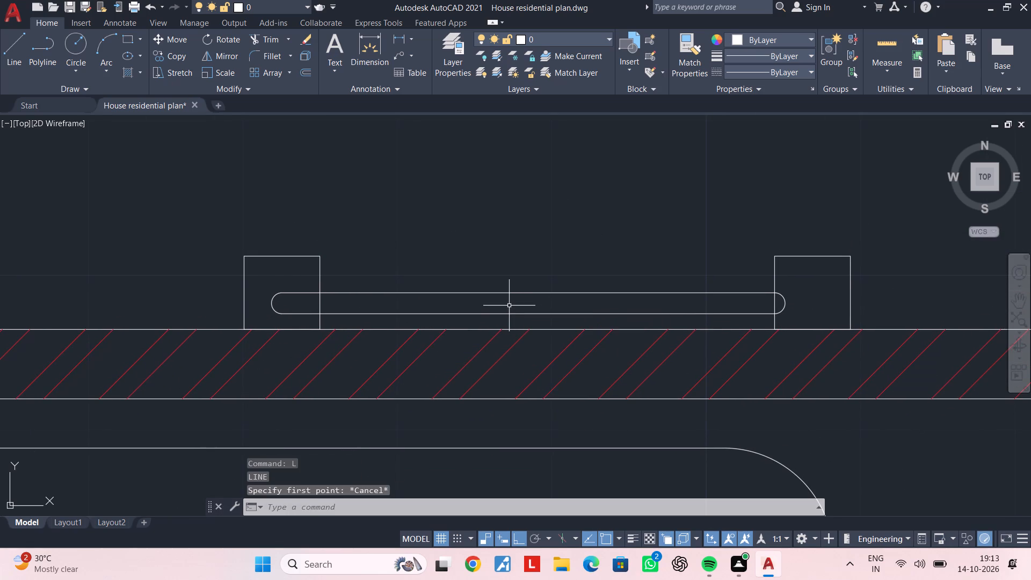
# Draw a polyline from the left square's top edge upward, across toward the right square, and about 5" down to the bar's upper line.
pyautogui.press('p')
pyautogui.press('l')
pyautogui.press('space')
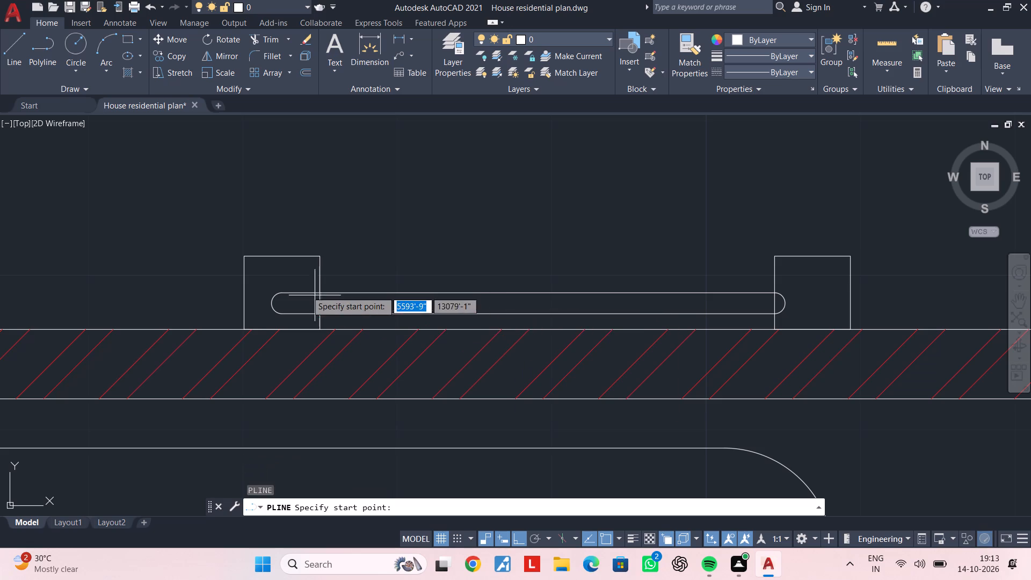
pyautogui.click(282, 257)
pyautogui.click(285, 208)
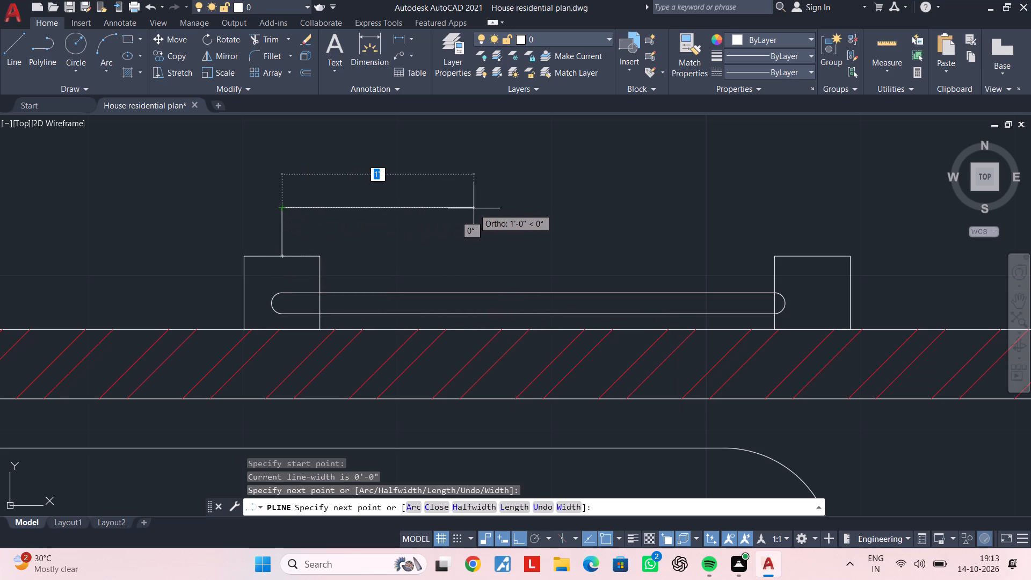
pyautogui.click(626, 220)
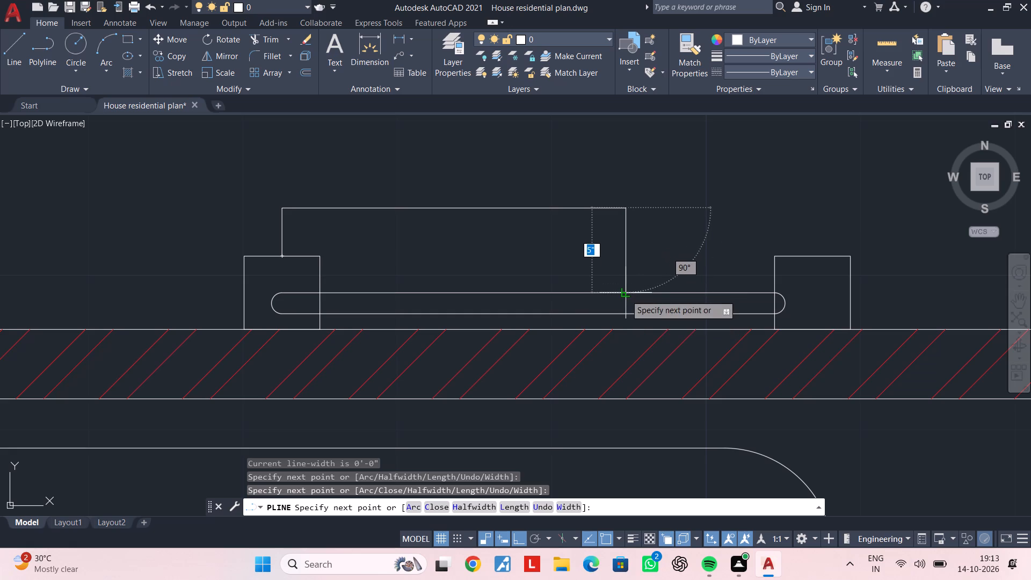
pyautogui.click(626, 295)
pyautogui.press('Escape')
pyautogui.press('Escape')
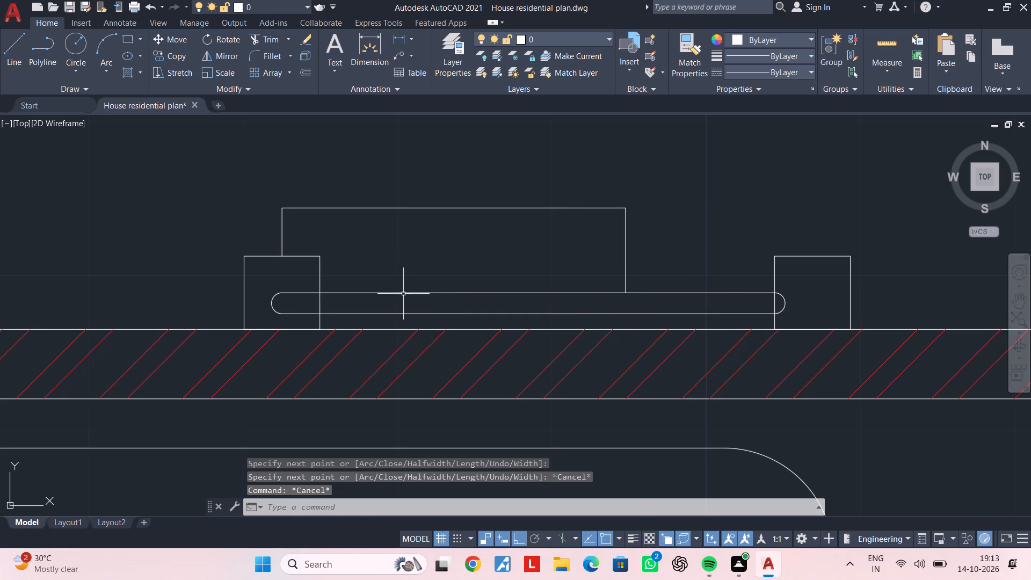
# Copy the W label above the kitchen window into the new outline above the bar on the bedroom's lower wall, with Ortho off.
pyautogui.moveTo(412, 294); pyautogui.dragTo(509, 294, button='middle')
pyautogui.scroll(-4, 511, 290)
pyautogui.moveTo(579, 288); pyautogui.dragTo(495, 331, button='middle')
pyautogui.scroll(-1, 567, 308)
pyautogui.moveTo(564, 308); pyautogui.dragTo(406, 289, button='middle')
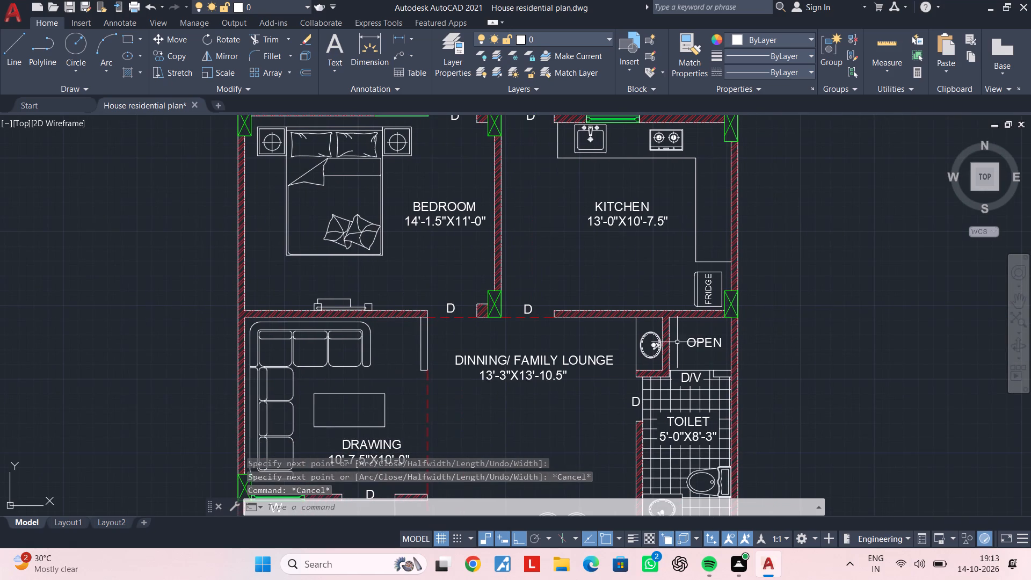
pyautogui.moveTo(674, 338); pyautogui.dragTo(666, 436, button='middle')
pyautogui.moveTo(621, 381); pyautogui.dragTo(691, 387, button='middle')
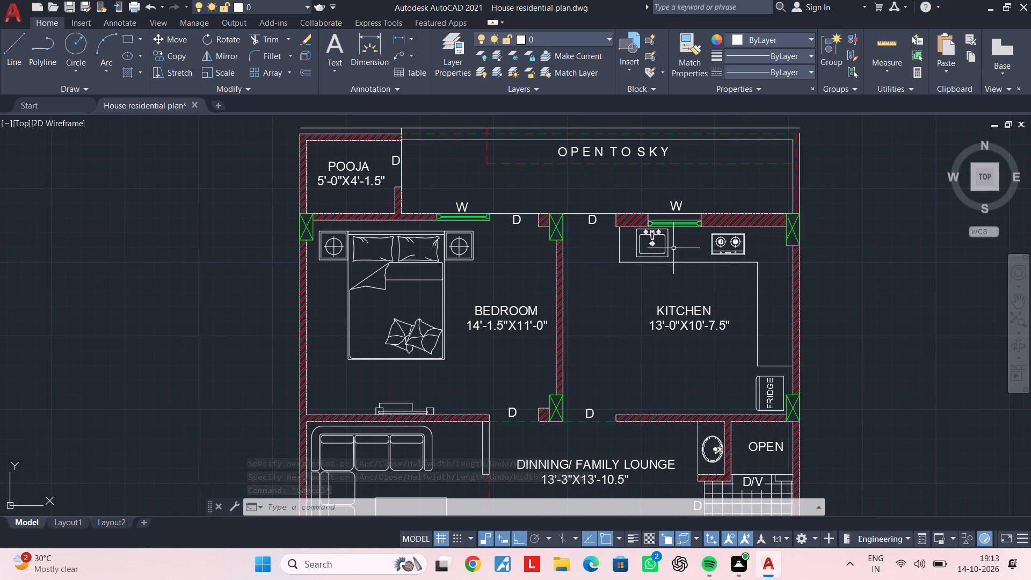
pyautogui.scroll(1, 677, 219)
pyautogui.click(678, 204)
pyautogui.press('c')
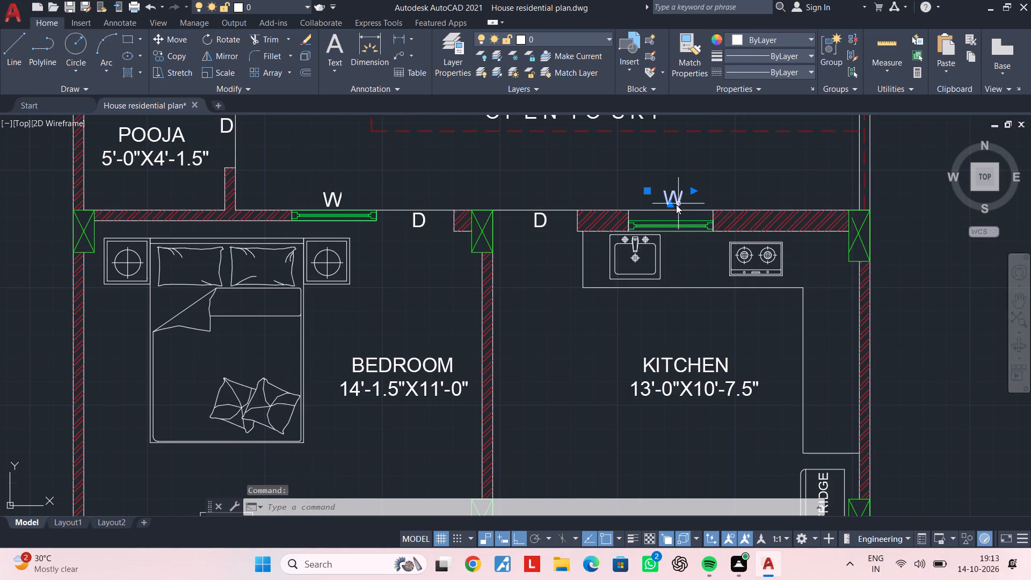
pyautogui.press('o')
pyautogui.press('space')
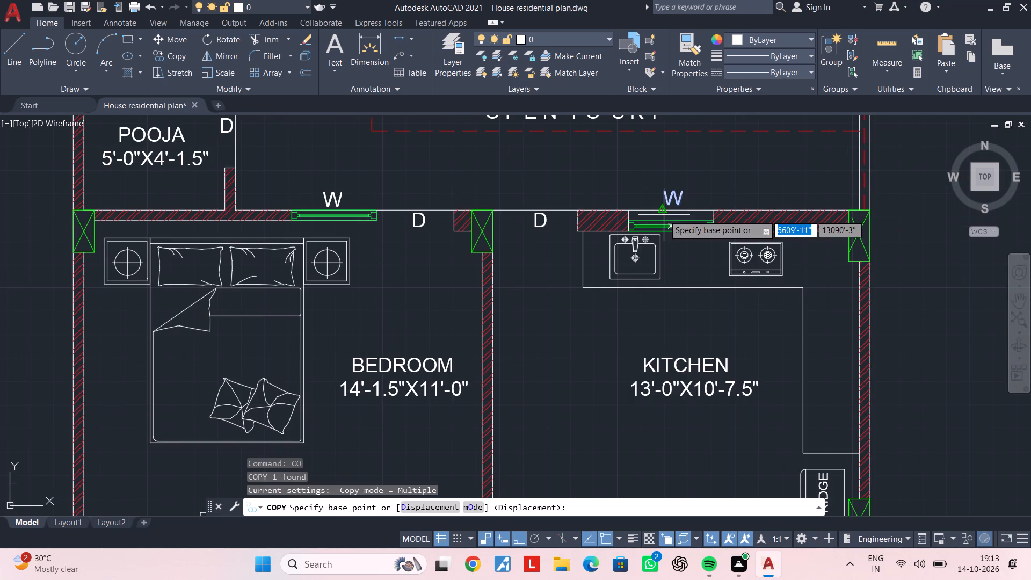
pyautogui.click(672, 205)
pyautogui.scroll(-1, 500, 305)
pyautogui.moveTo(500, 305); pyautogui.dragTo(721, 163, button='middle')
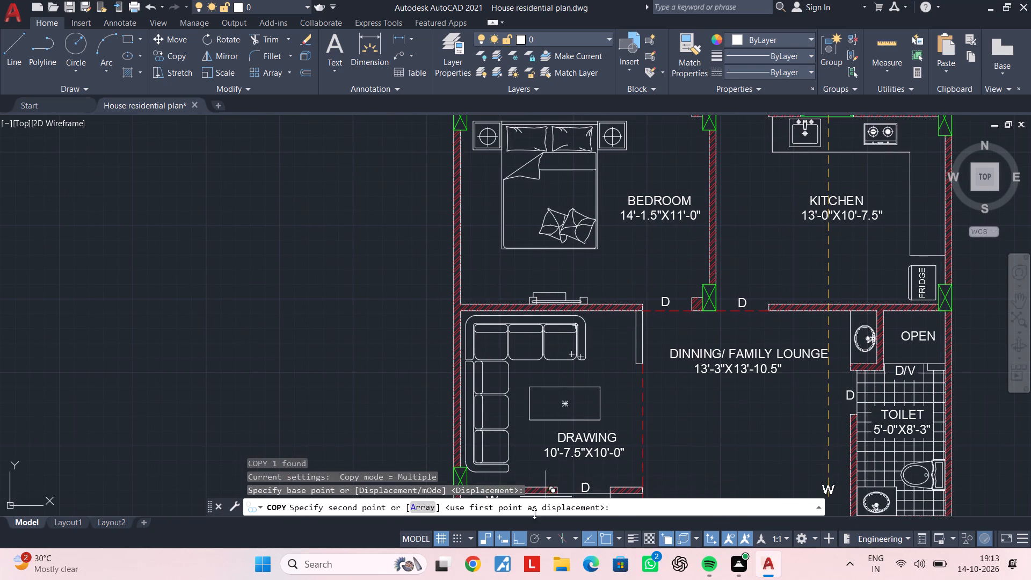
pyautogui.click(523, 536)
pyautogui.scroll(4, 557, 298)
pyautogui.moveTo(524, 320); pyautogui.dragTo(593, 328, button='middle')
pyautogui.scroll(1, 569, 323)
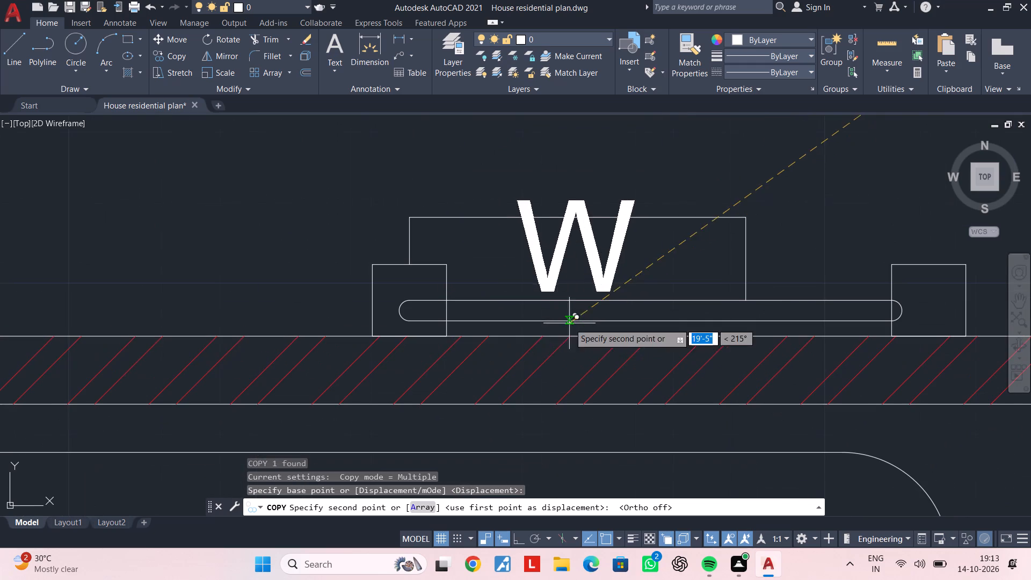
pyautogui.click(515, 327)
pyautogui.press('Escape')
pyautogui.press('Escape')
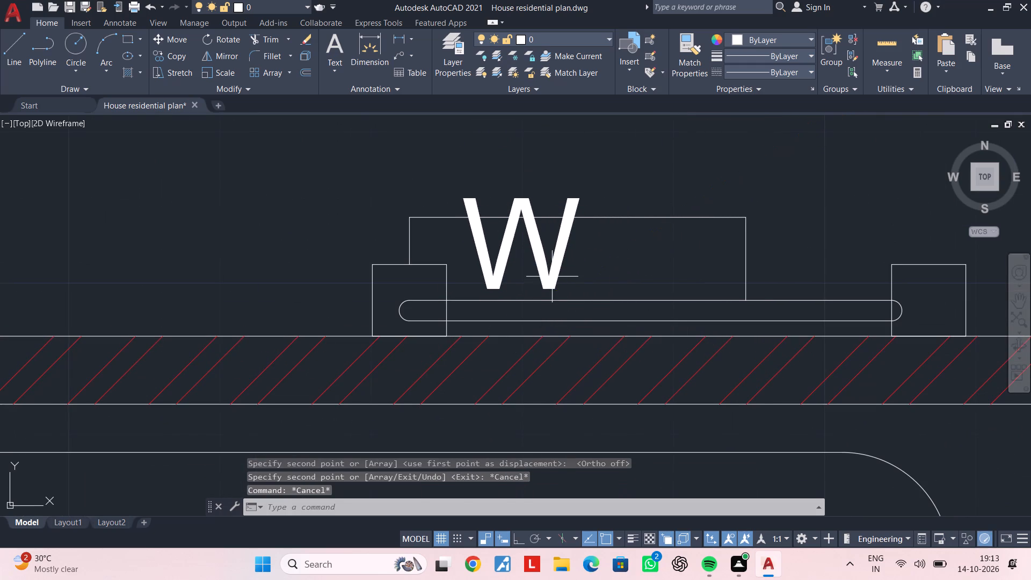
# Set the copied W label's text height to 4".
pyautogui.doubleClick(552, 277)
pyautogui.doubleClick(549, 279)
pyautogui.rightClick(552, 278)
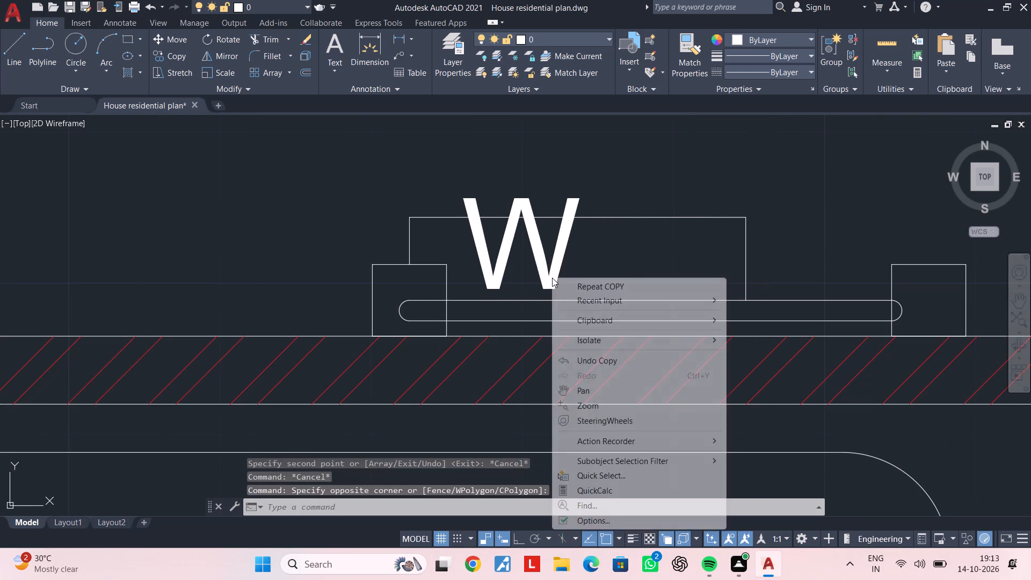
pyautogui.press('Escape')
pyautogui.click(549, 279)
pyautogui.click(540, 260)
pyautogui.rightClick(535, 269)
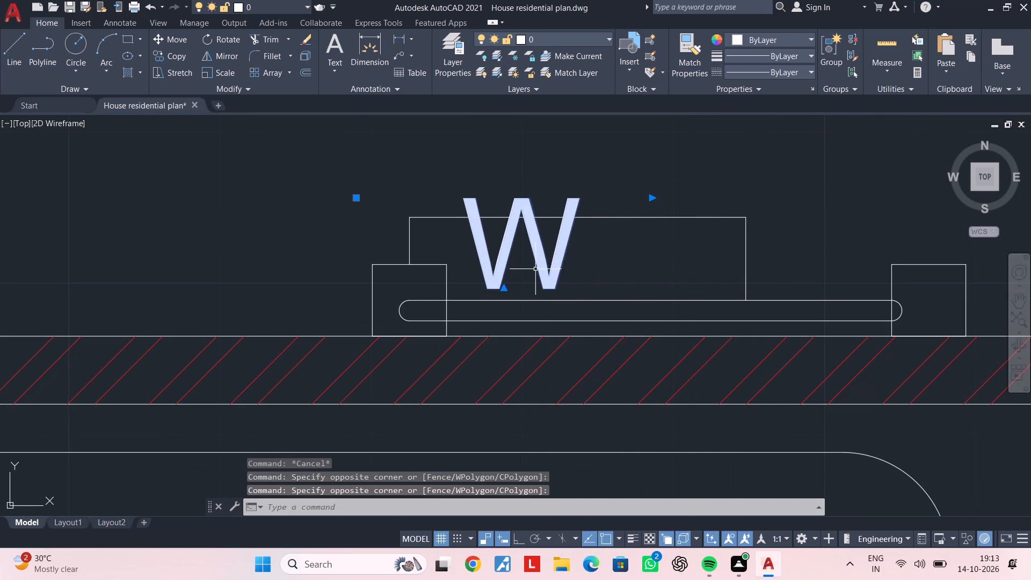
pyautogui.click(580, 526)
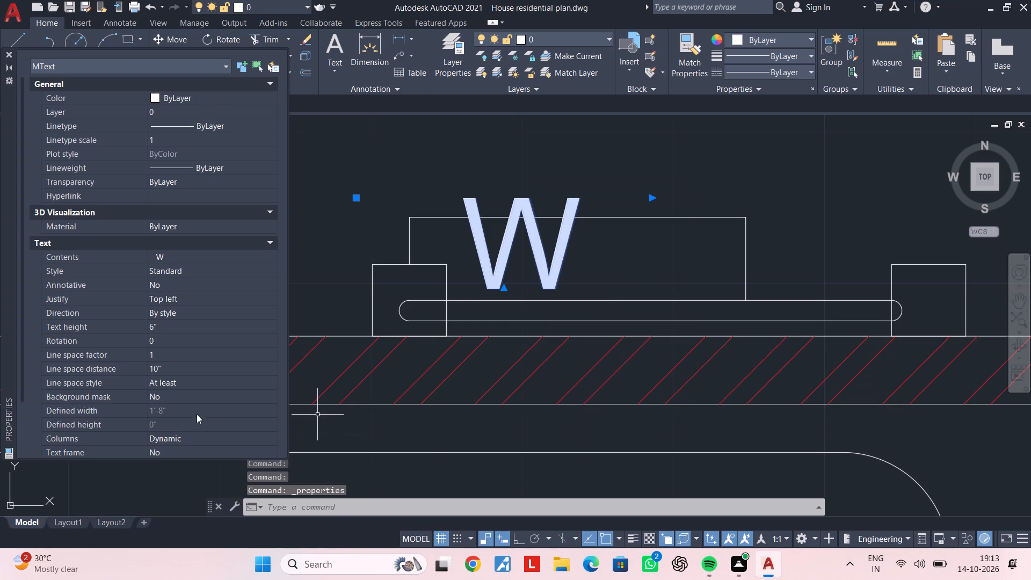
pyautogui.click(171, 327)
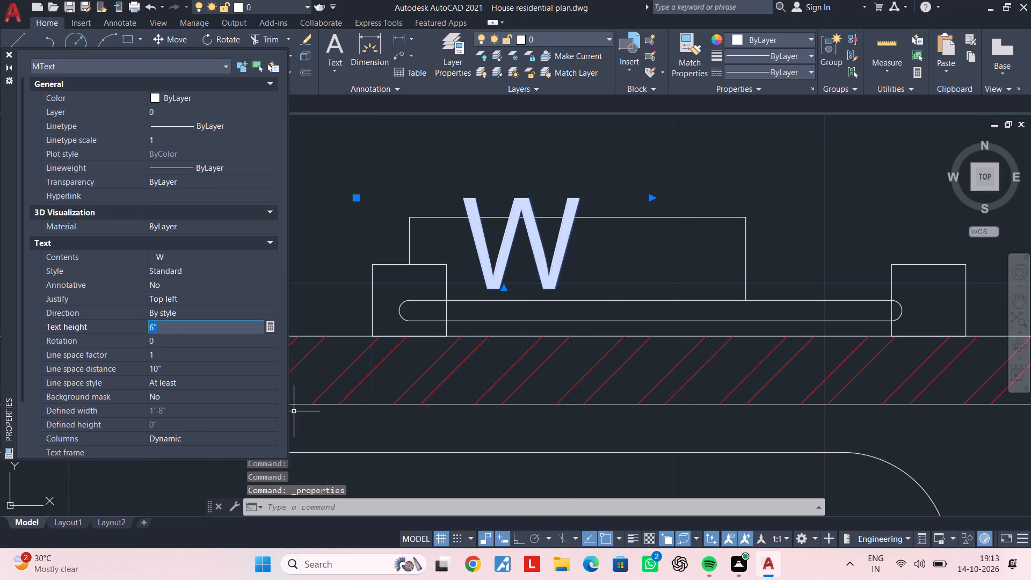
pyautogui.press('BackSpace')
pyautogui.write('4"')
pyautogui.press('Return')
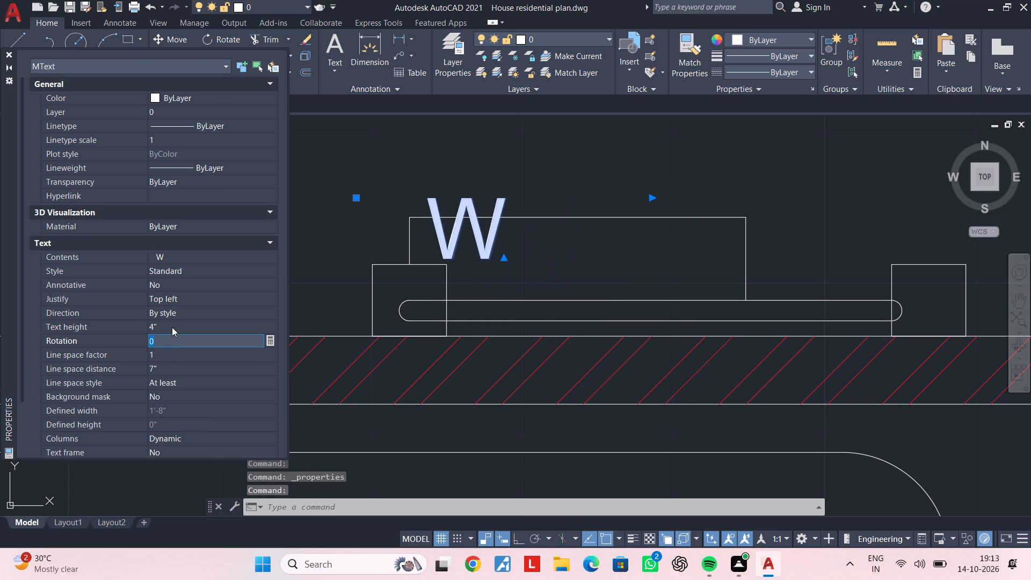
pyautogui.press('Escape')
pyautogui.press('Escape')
# Move the copied W label down and to the right so it sits inside the outline above the bar.
pyautogui.click(449, 243)
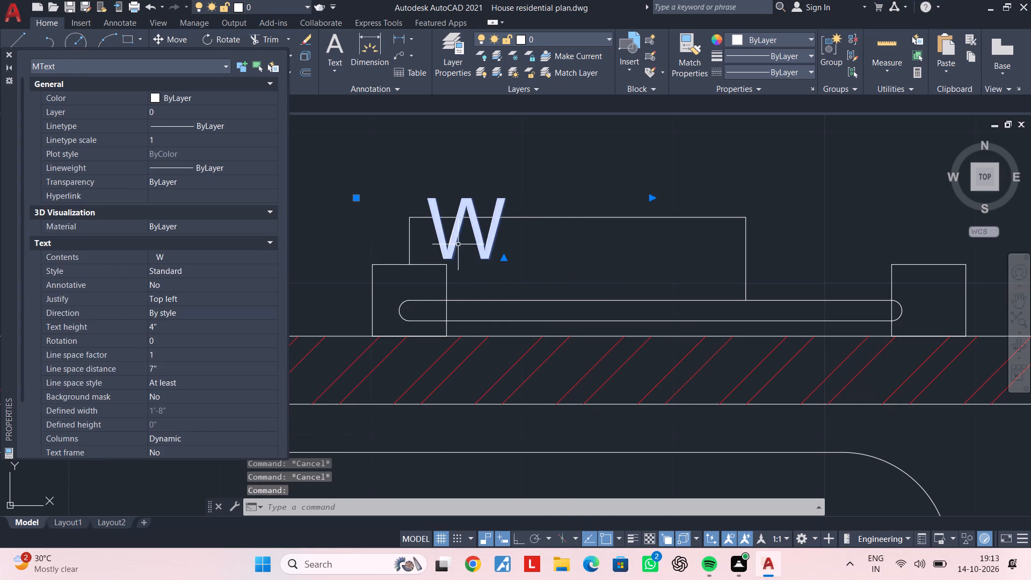
pyautogui.press('m')
pyautogui.press('space')
pyautogui.click(464, 226)
pyautogui.click(517, 261)
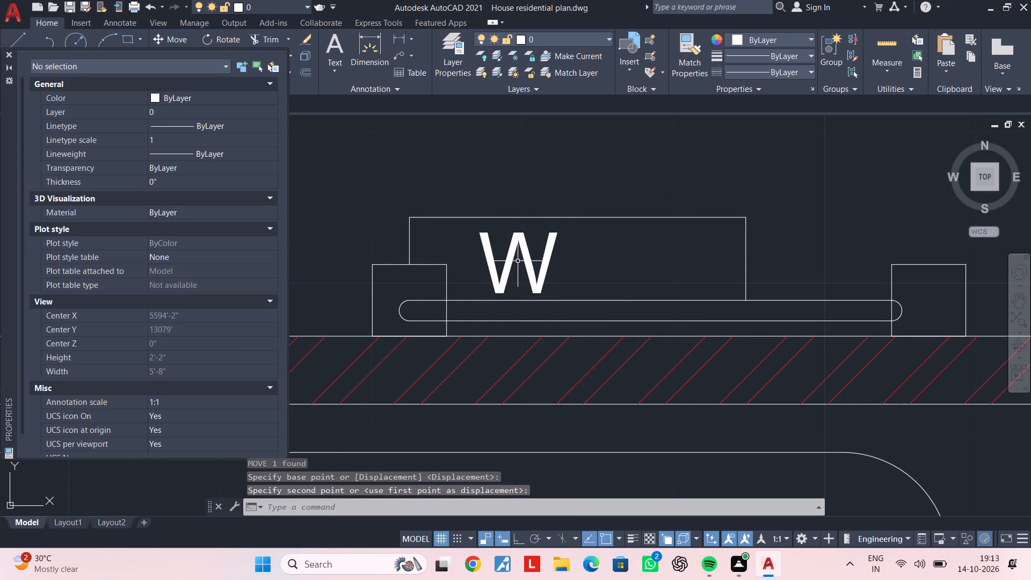
# Change the copied label's text to TV UNIT and widen its text frame to fit the words on one line.
pyautogui.click(521, 261)
pyautogui.press('Escape')
pyautogui.doubleClick(524, 260)
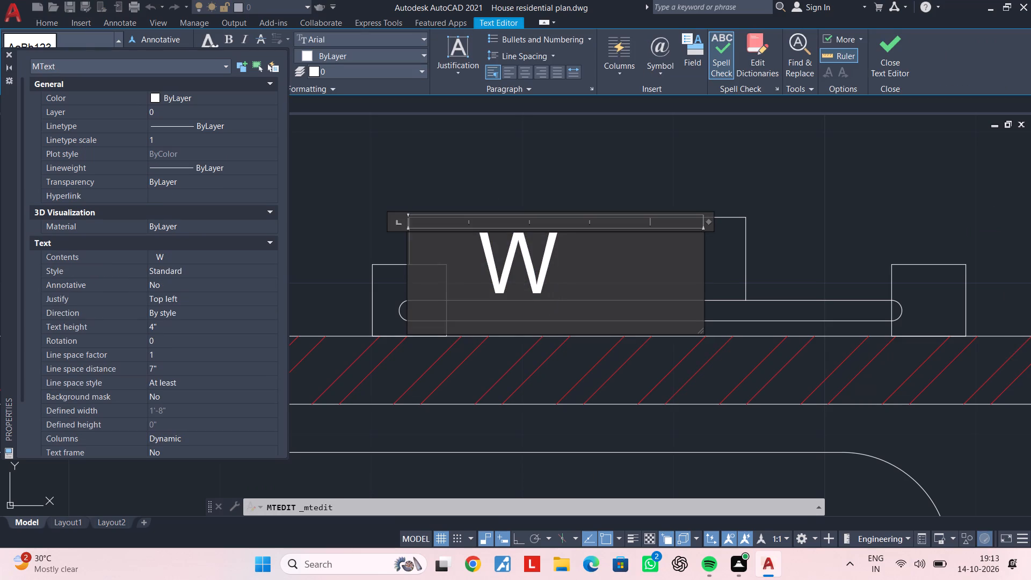
pyautogui.press('BackSpace')
pyautogui.press('BackSpace')
pyautogui.write('TV')
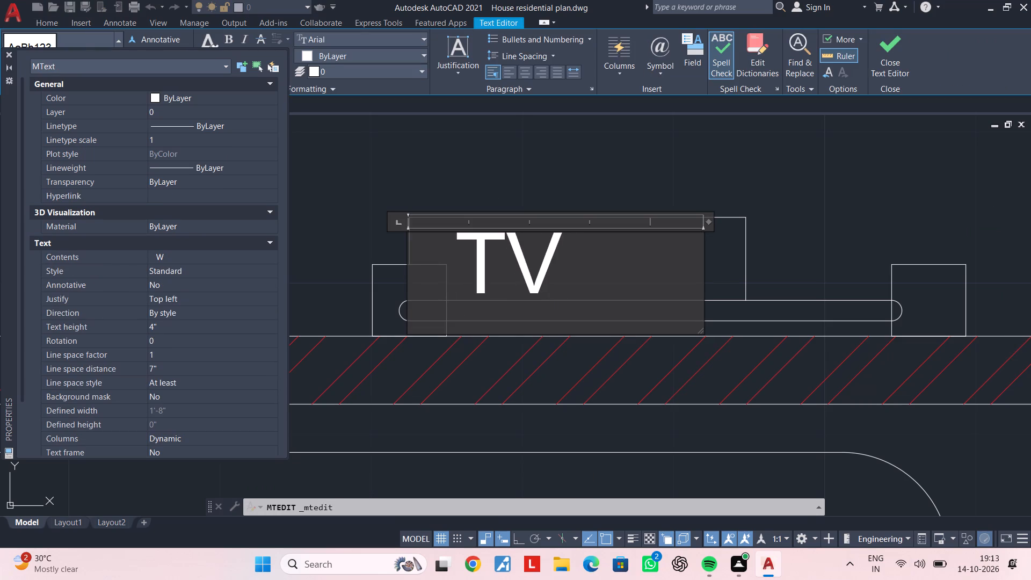
pyautogui.press('space')
pyautogui.write('UNIT')
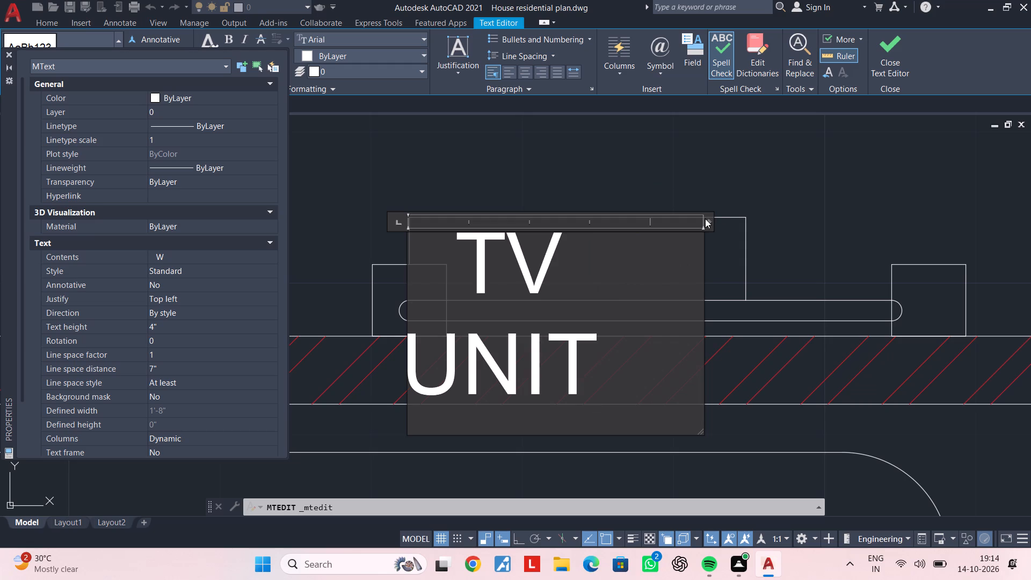
pyautogui.moveTo(711, 224); pyautogui.dragTo(804, 219)
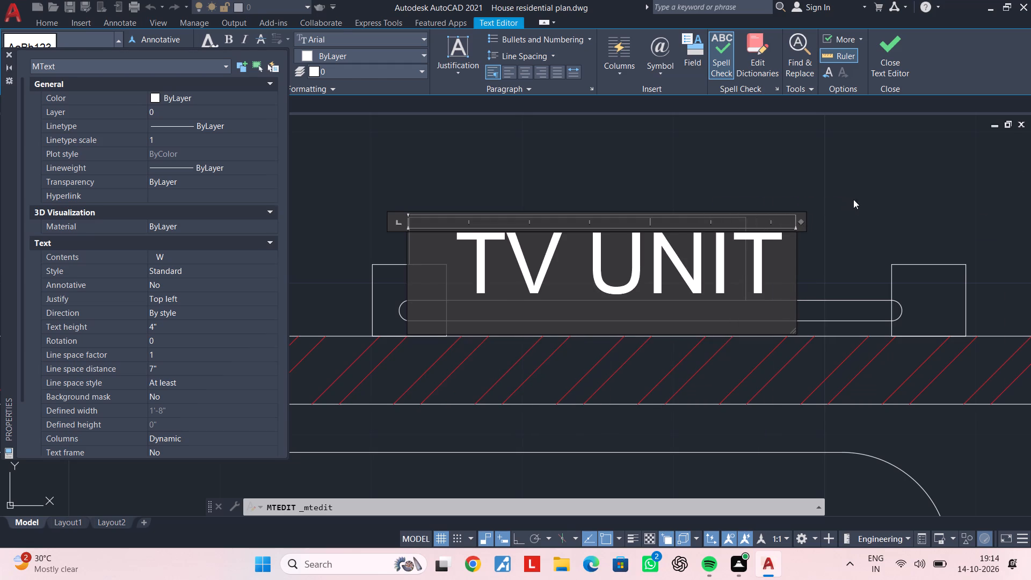
pyautogui.click(853, 199)
# Set the TV UNIT label's text height to 3" and close the object properties.
pyautogui.click(678, 266)
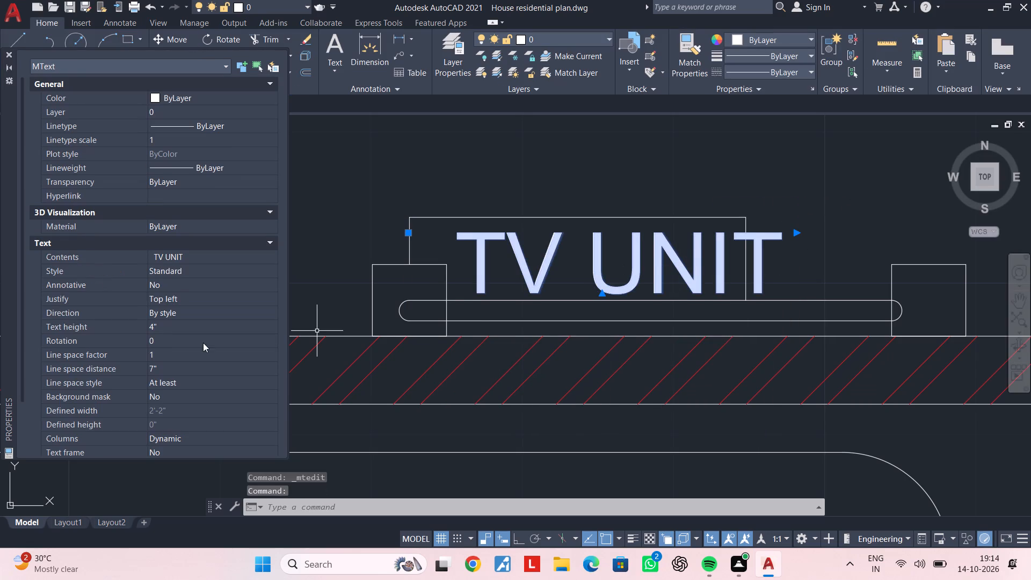
pyautogui.click(177, 328)
pyautogui.press('BackSpace')
pyautogui.write('3"')
pyautogui.press('Return')
pyautogui.press('Escape')
pyautogui.press('Escape')
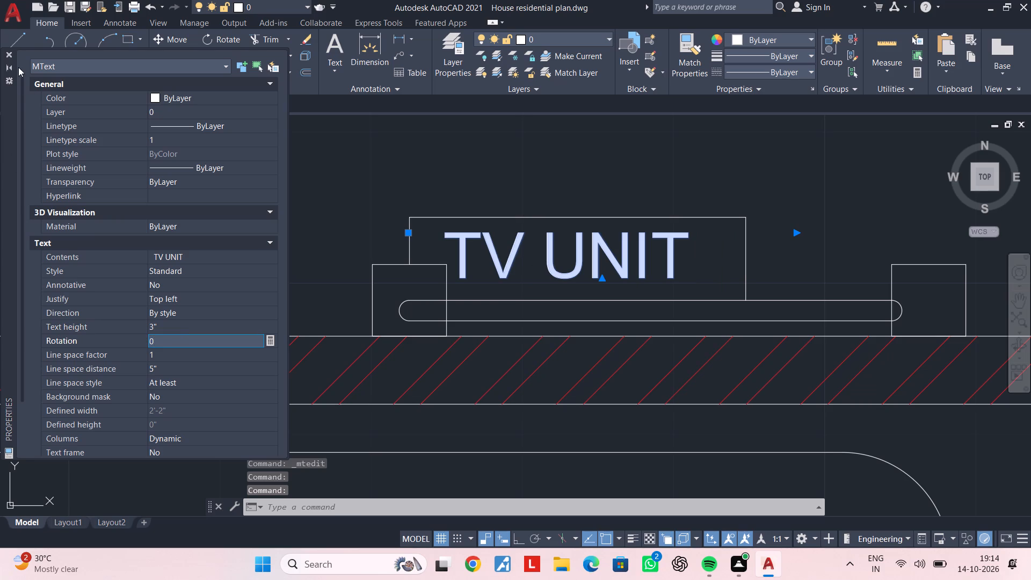
pyautogui.click(9, 56)
pyautogui.press('Escape')
pyautogui.press('Escape')
pyautogui.press('Escape')
# Move the TV UNIT label slightly to the right to centre it within the outline above the bar.
pyautogui.click(570, 268)
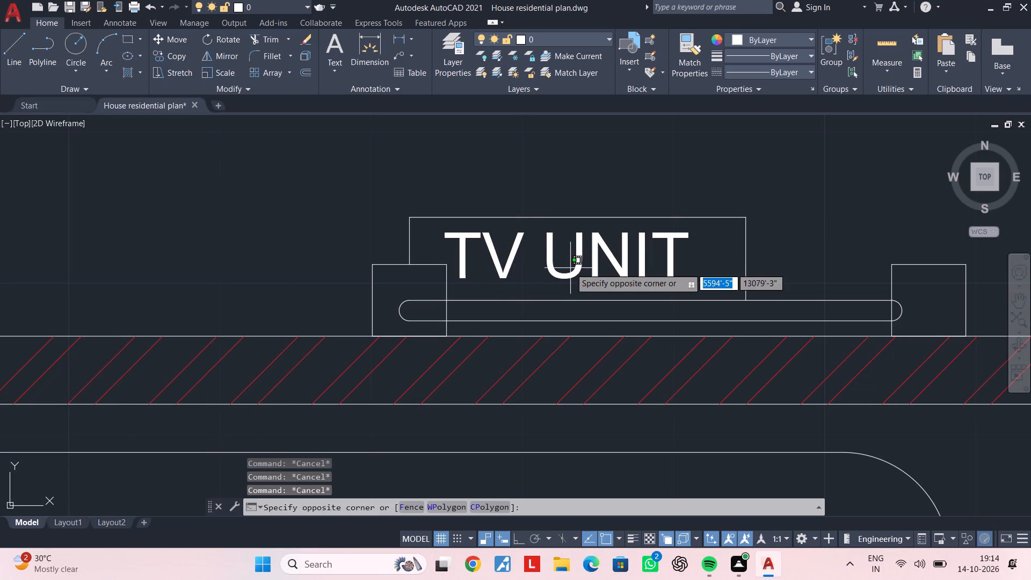
pyautogui.click(571, 274)
pyautogui.press('m')
pyautogui.press('space')
pyautogui.click(569, 261)
pyautogui.click(534, 271)
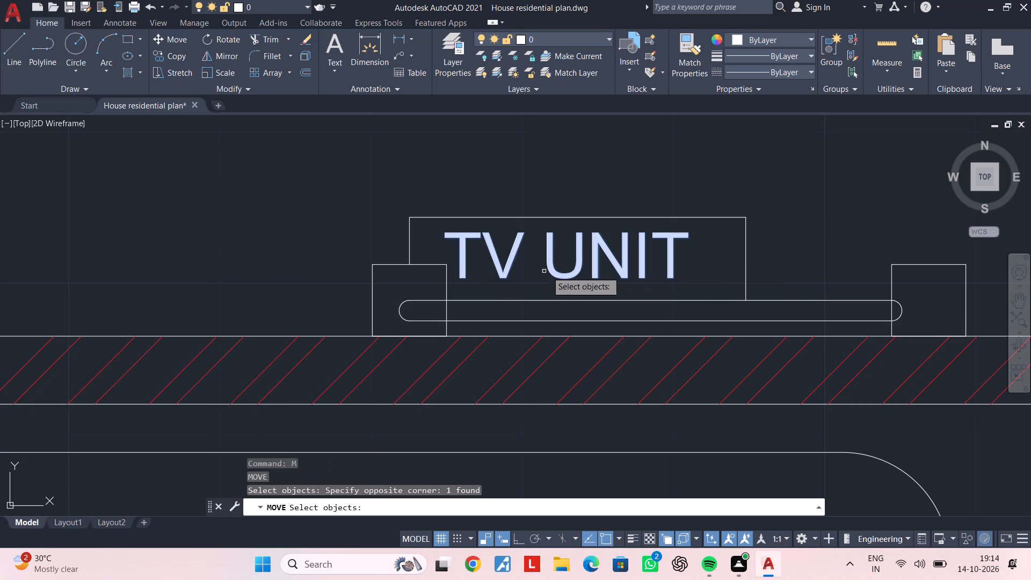
pyautogui.press('space')
pyautogui.click(554, 271)
pyautogui.click(570, 273)
pyautogui.press('Escape')
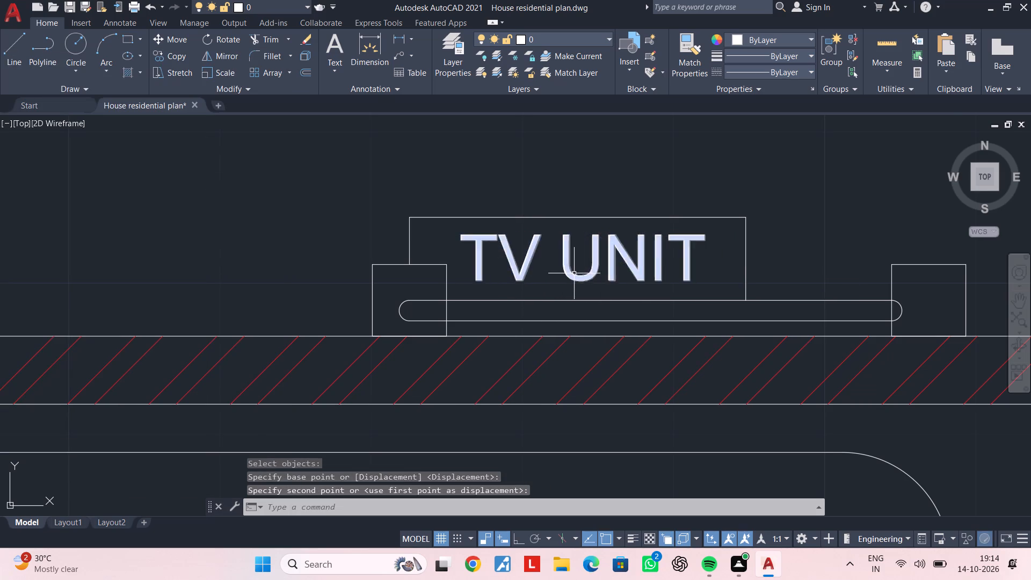
# Review the labelled TV unit against the bedroom, drawing room and lounge layout, including a close view of the fixture.
pyautogui.scroll(-3, 640, 282)
pyautogui.moveTo(652, 284); pyautogui.dragTo(547, 271, button='middle')
pyautogui.press('Escape')
pyautogui.scroll(-2, 593, 271)
pyautogui.moveTo(594, 271); pyautogui.dragTo(519, 254, button='middle')
pyautogui.press('Escape')
pyautogui.press('Escape')
pyautogui.press('Escape')
pyautogui.press('Escape')
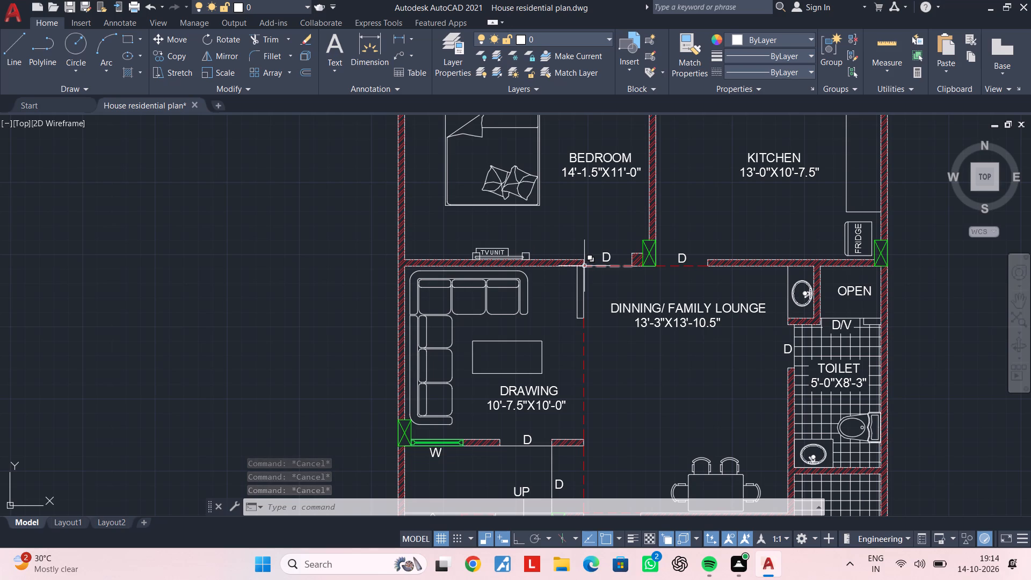
pyautogui.press('Escape')
pyautogui.press('Escape')
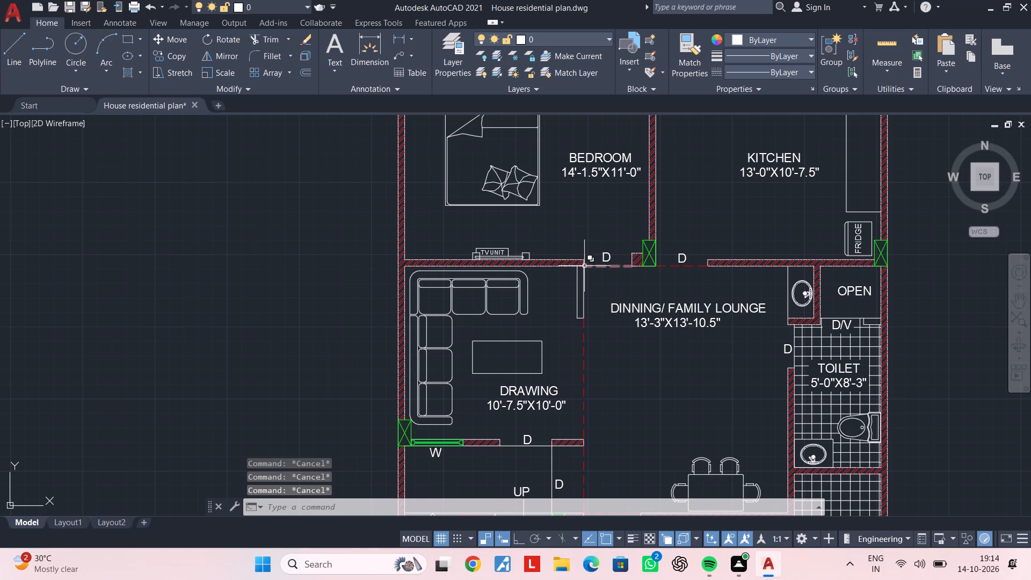
pyautogui.press('Escape')
pyautogui.moveTo(596, 251); pyautogui.dragTo(585, 199, button='middle')
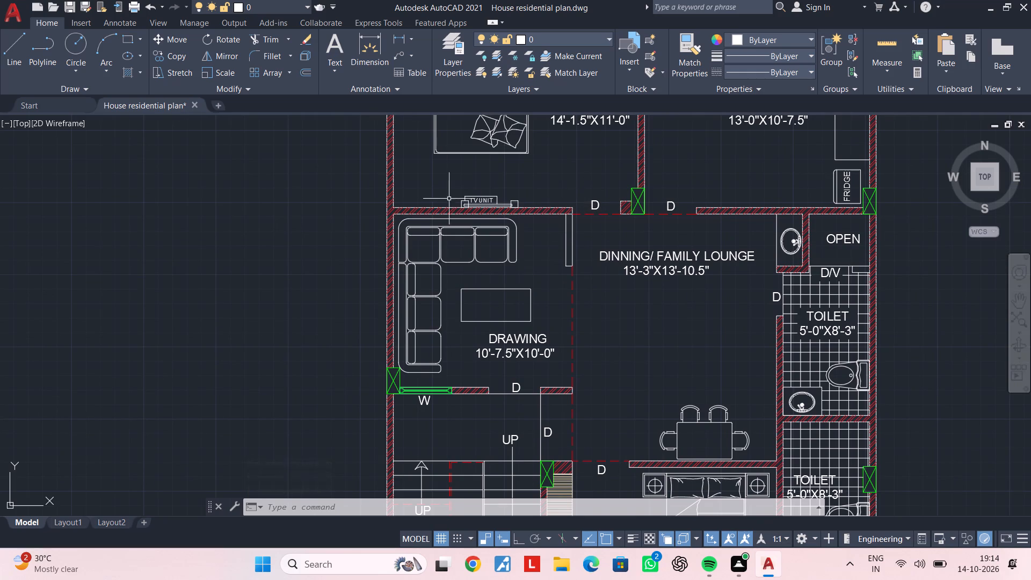
pyautogui.scroll(2, 459, 191)
pyautogui.moveTo(538, 225); pyautogui.dragTo(429, 258, button='middle')
pyautogui.moveTo(504, 237); pyautogui.dragTo(474, 241, button='middle')
pyautogui.scroll(1, 474, 241)
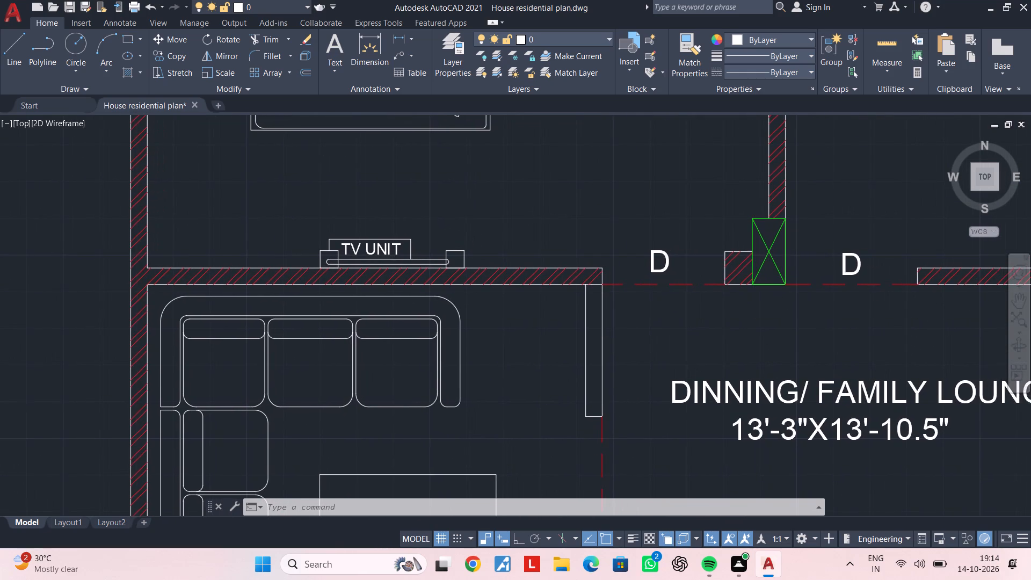
pyautogui.moveTo(470, 240); pyautogui.dragTo(470, 260, button='middle')
pyautogui.moveTo(426, 263); pyautogui.dragTo(489, 255, button='middle')
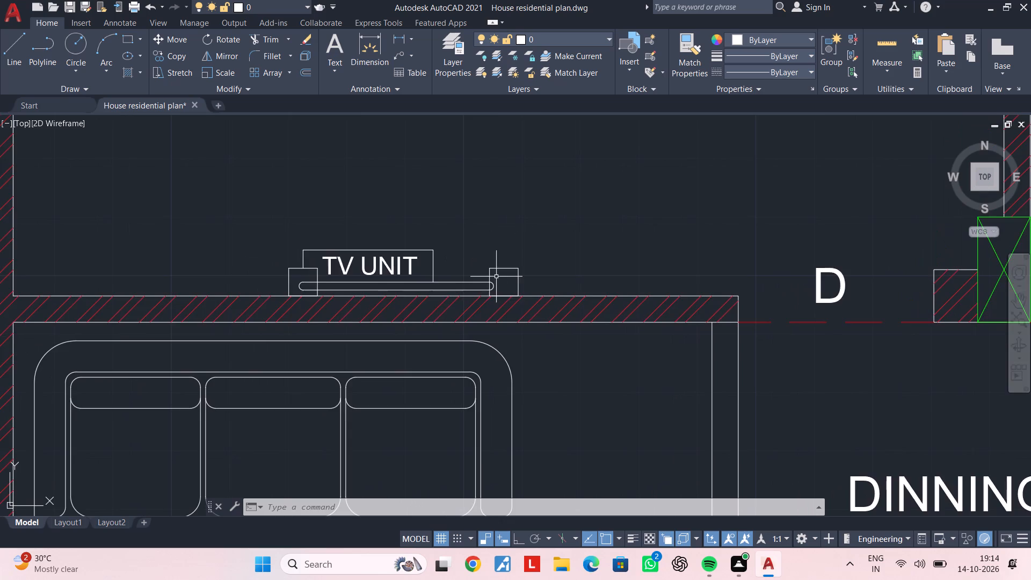
# Review the whole floor plan from the TV unit down to the road, including a closer view of the lounge and toilet.
pyautogui.scroll(-2, 519, 258)
pyautogui.moveTo(574, 248); pyautogui.dragTo(531, 279, button='middle')
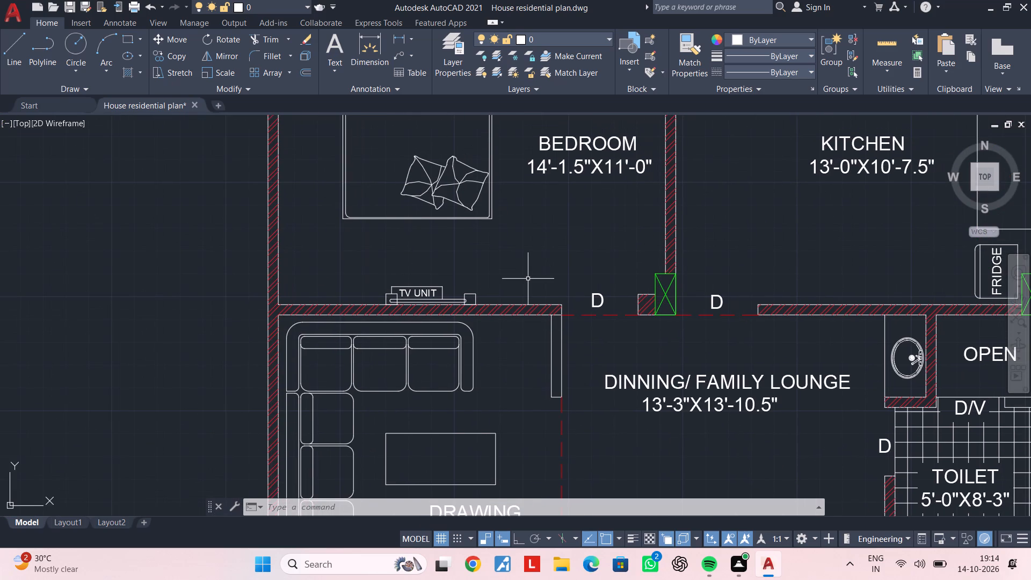
pyautogui.scroll(-2, 528, 273)
pyautogui.moveTo(564, 273); pyautogui.dragTo(467, 284, button='middle')
pyautogui.scroll(-1, 481, 285)
pyautogui.moveTo(481, 285); pyautogui.dragTo(464, 255, button='middle')
pyautogui.moveTo(509, 338); pyautogui.dragTo(510, 326, button='middle')
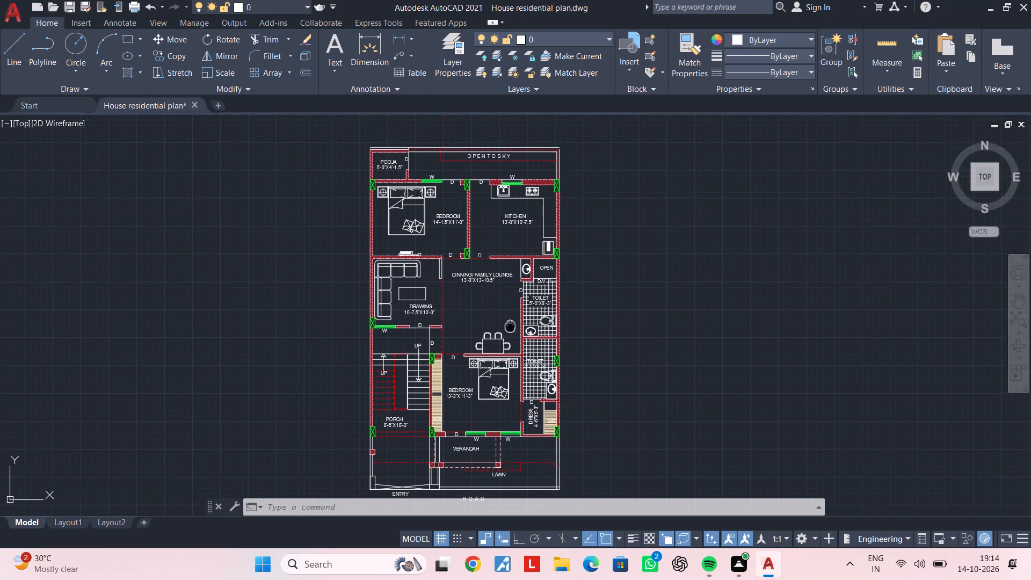
pyautogui.moveTo(510, 326); pyautogui.dragTo(514, 276, button='middle')
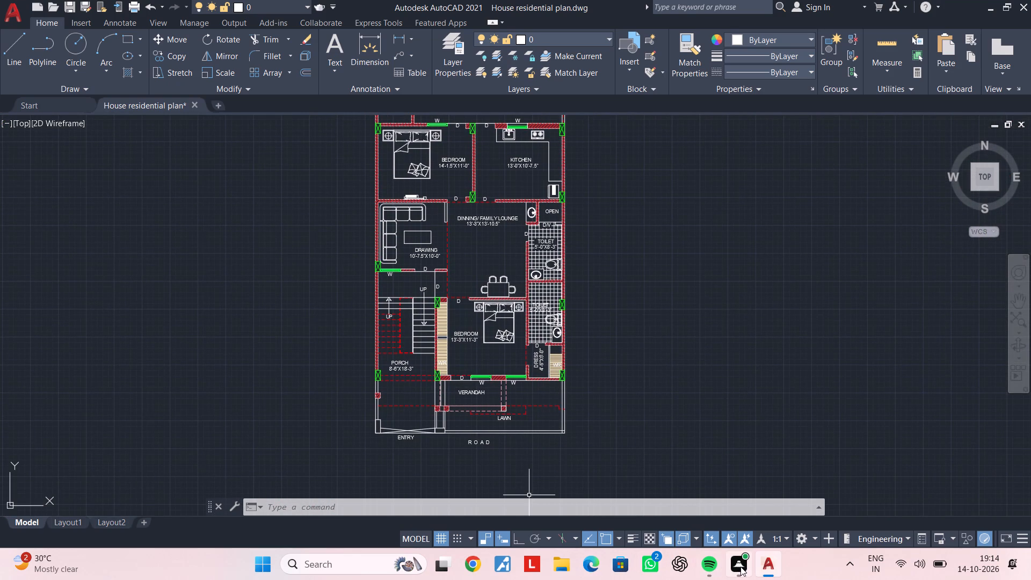
pyautogui.press('Escape')
pyautogui.press('Escape')
pyautogui.moveTo(547, 257); pyautogui.dragTo(513, 301, button='middle')
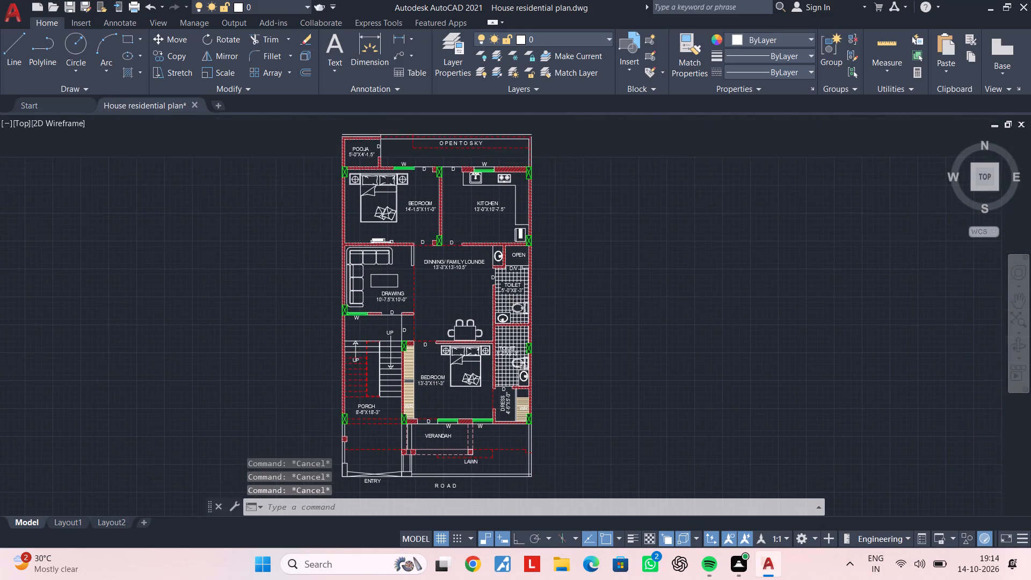
pyautogui.scroll(3, 508, 303)
pyautogui.moveTo(349, 226); pyautogui.dragTo(368, 305, button='middle')
pyautogui.moveTo(357, 307); pyautogui.dragTo(473, 317, button='middle')
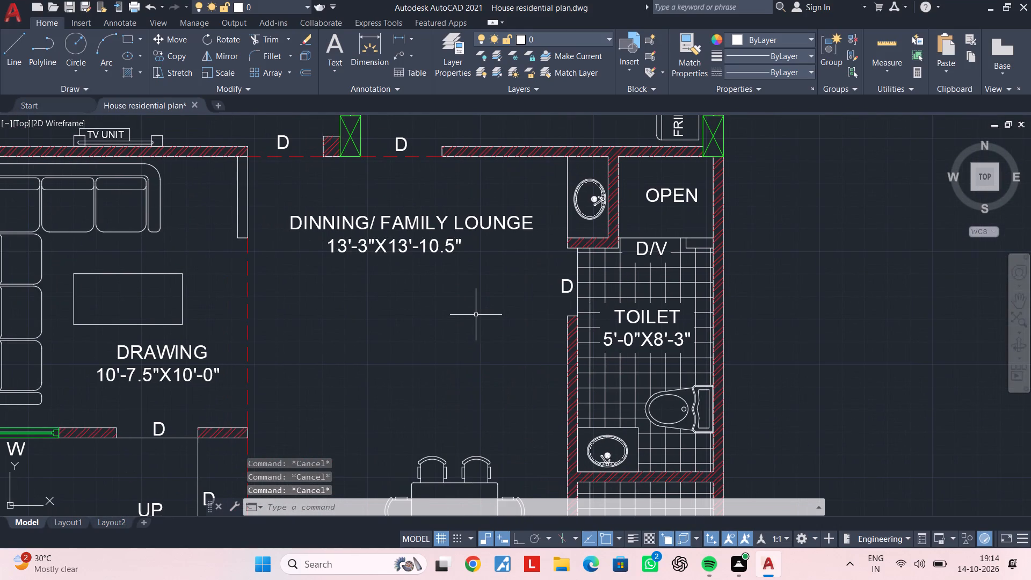
# Save the House residential plan drawing.
pyautogui.hotkey('ctrl', 's')
pyautogui.hotkey('ctrl', 's')
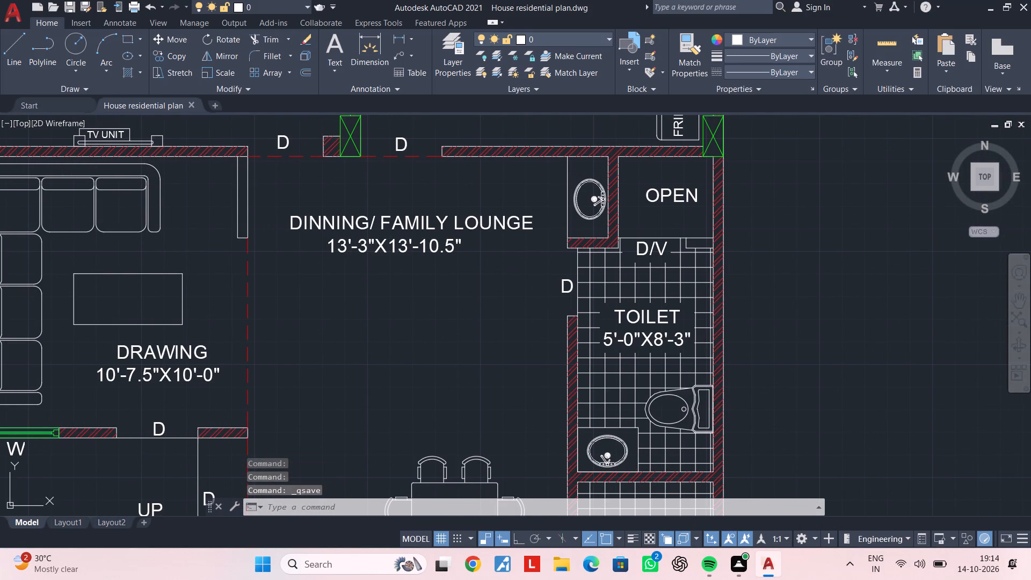
# Examine the lounge, dining table, toilets, front bedroom, staircase and porch areas of the plan.
pyautogui.moveTo(477, 309); pyautogui.dragTo(466, 324, button='middle')
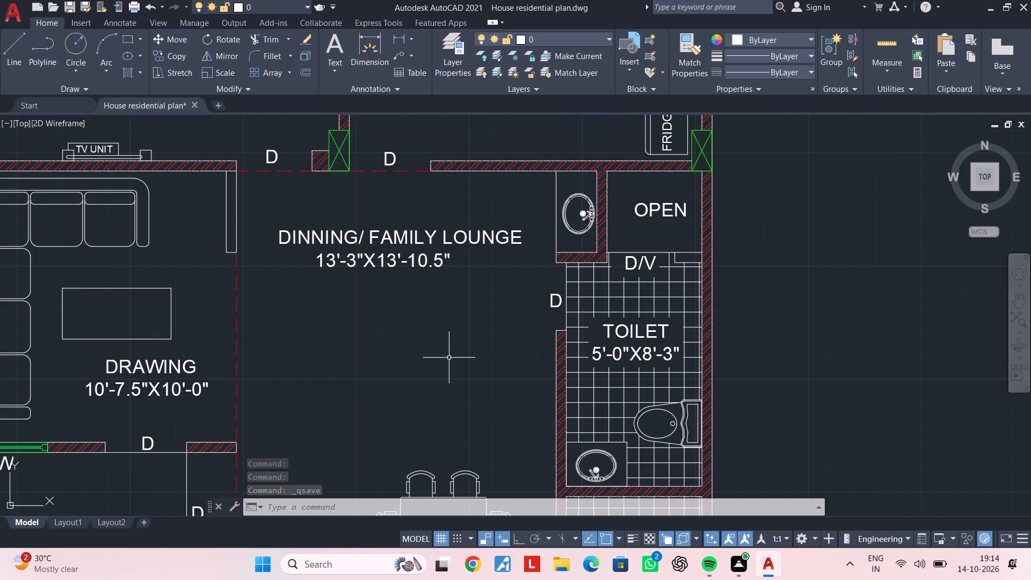
pyautogui.moveTo(448, 359); pyautogui.dragTo(447, 336, button='middle')
pyautogui.moveTo(469, 385); pyautogui.dragTo(469, 283, button='middle')
pyautogui.moveTo(492, 392); pyautogui.dragTo(491, 315, button='middle')
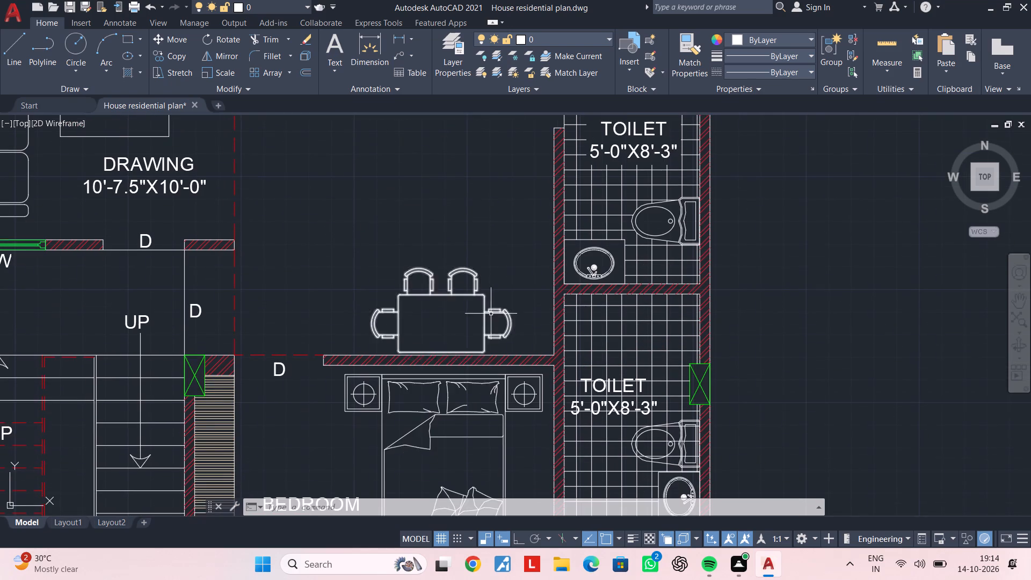
pyautogui.moveTo(471, 409); pyautogui.dragTo(478, 346, button='middle')
pyautogui.moveTo(497, 387); pyautogui.dragTo(497, 337, button='middle')
pyautogui.moveTo(526, 390); pyautogui.dragTo(531, 362, button='middle')
pyautogui.scroll(-1, 515, 366)
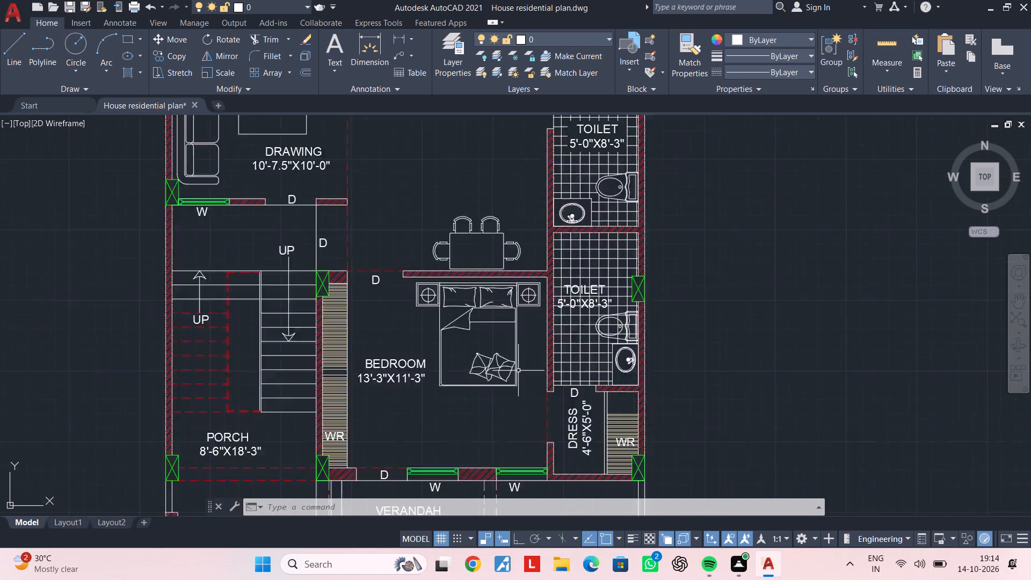
pyautogui.scroll(-1, 518, 371)
pyautogui.moveTo(462, 378); pyautogui.dragTo(685, 430, button='middle')
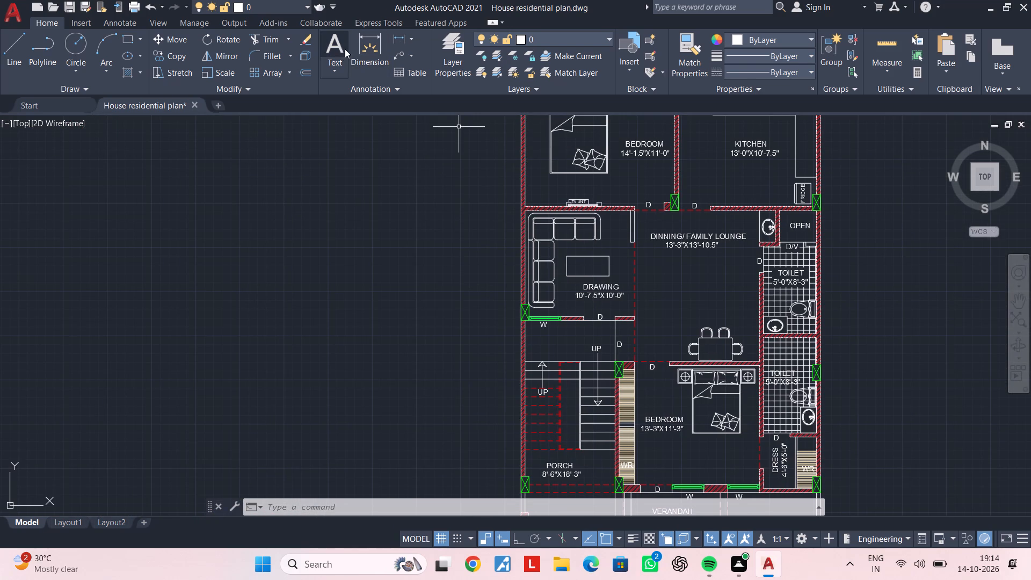
# Create a new layer named DIMENSIONS with index colour 30 and close the layer manager.
pyautogui.click(463, 44)
pyautogui.click(71, 139)
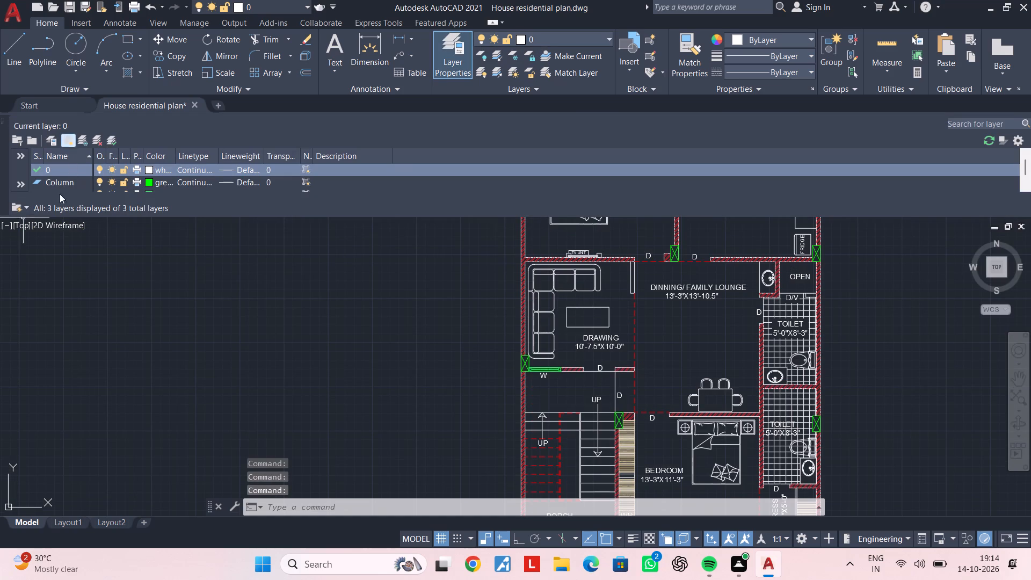
pyautogui.press('BackSpace')
pyautogui.write('DIN')
pyautogui.press('BackSpace')
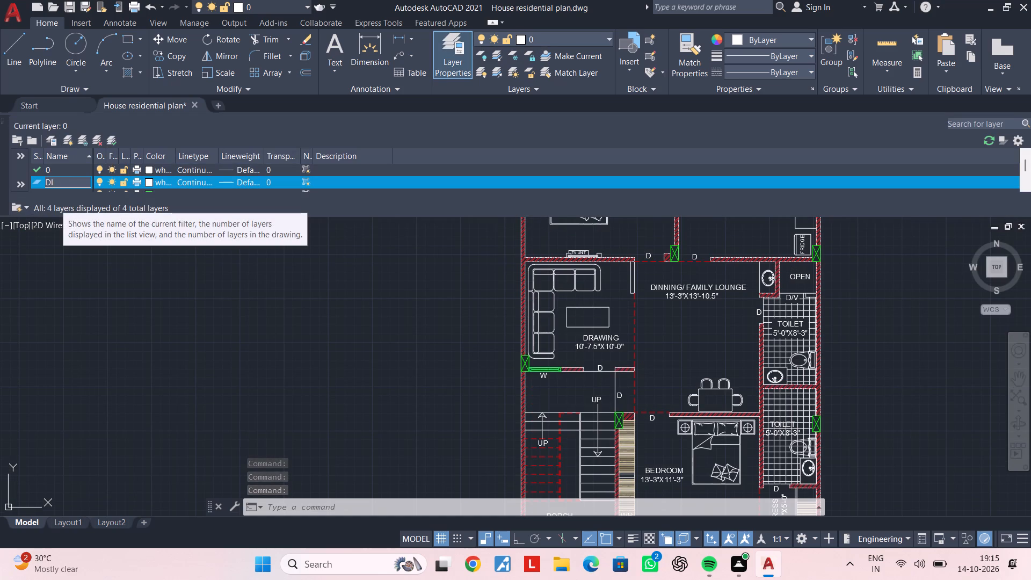
pyautogui.write('MENSIONS')
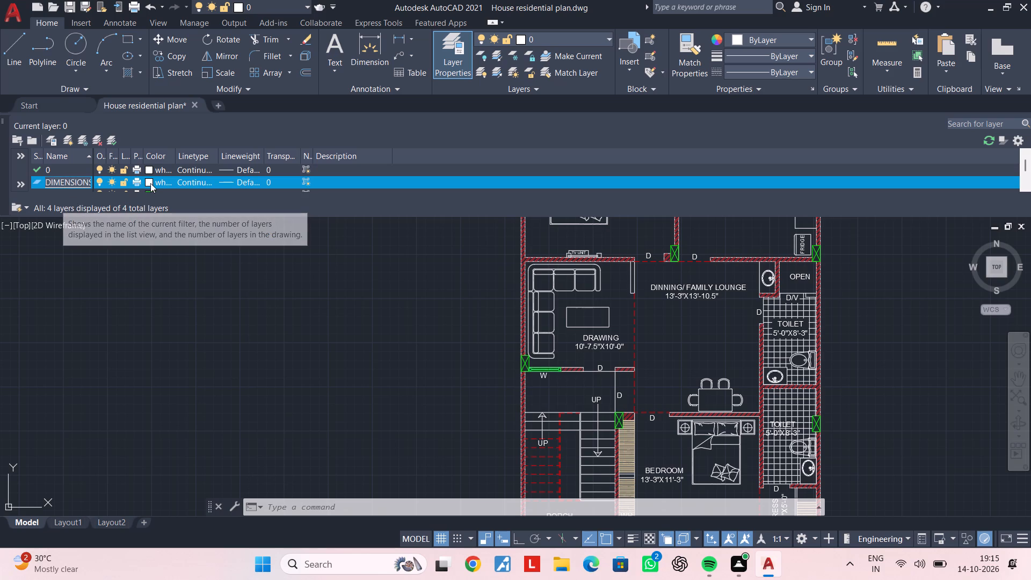
pyautogui.click(150, 183)
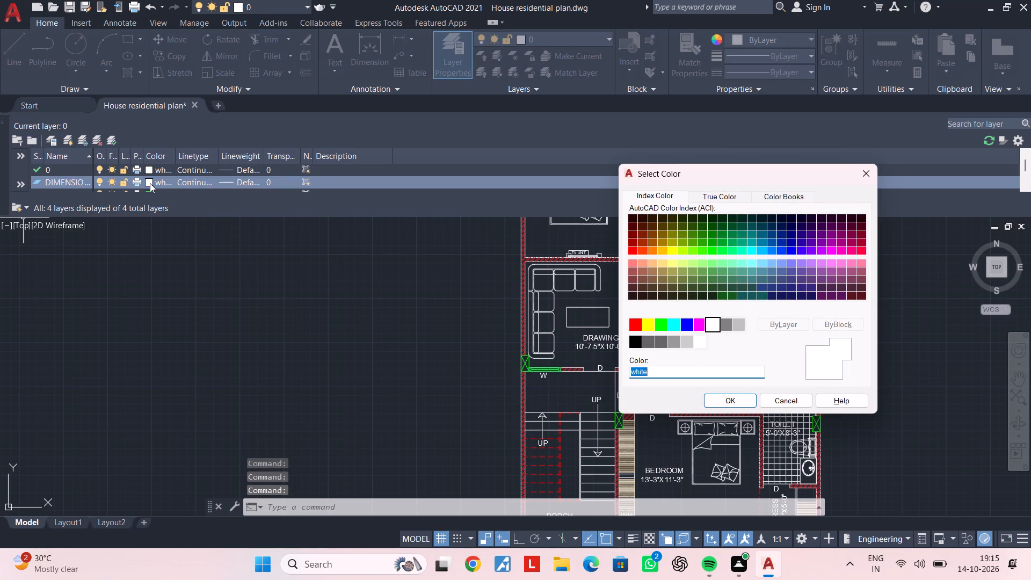
pyautogui.click(651, 249)
pyautogui.click(736, 407)
pyautogui.press('Escape')
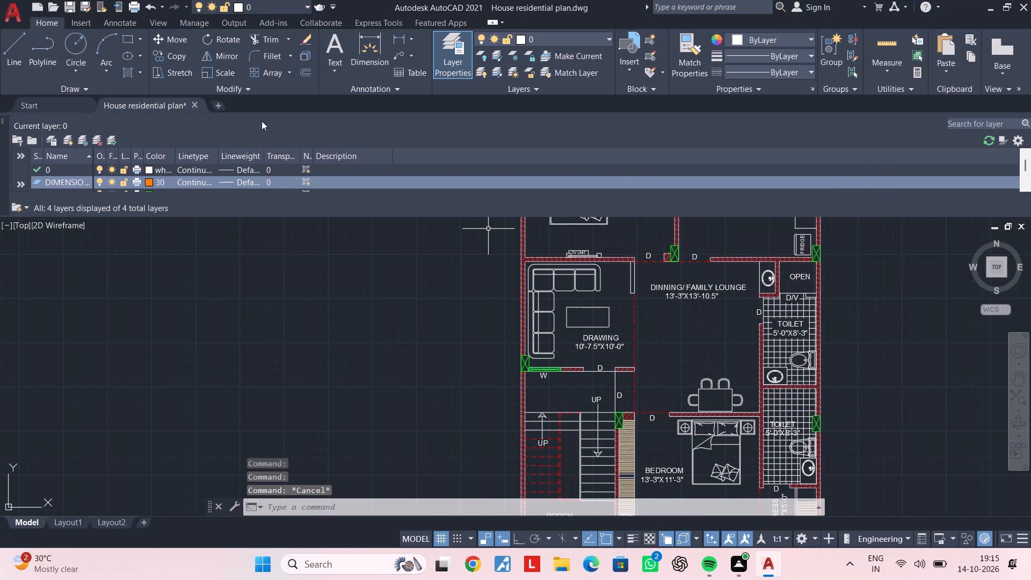
pyautogui.press('Escape')
pyautogui.press('Escape')
pyautogui.click(1, 119)
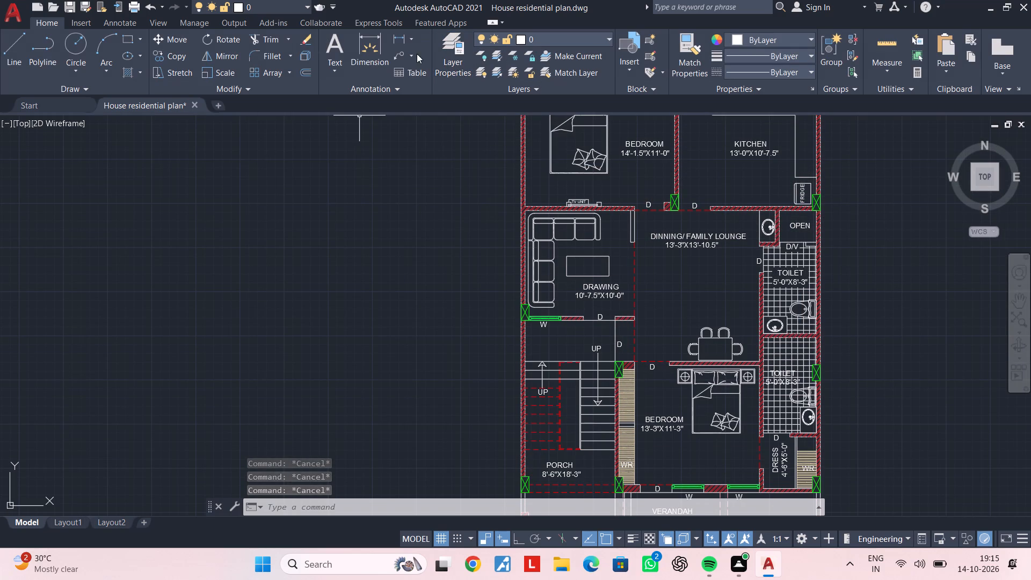
# Make DIMENSIONS the current layer.
pyautogui.click(395, 39)
pyautogui.click(528, 40)
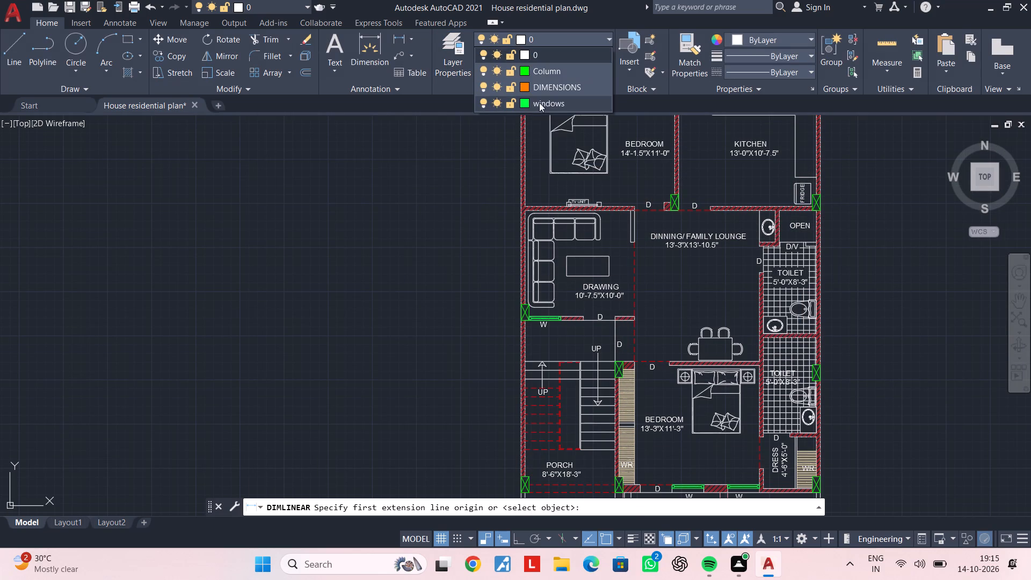
pyautogui.click(543, 92)
# Add a linear dimension across the width of the solid-line stair flight beside the wardrobe wall, just below its arrowhead.
pyautogui.click(399, 35)
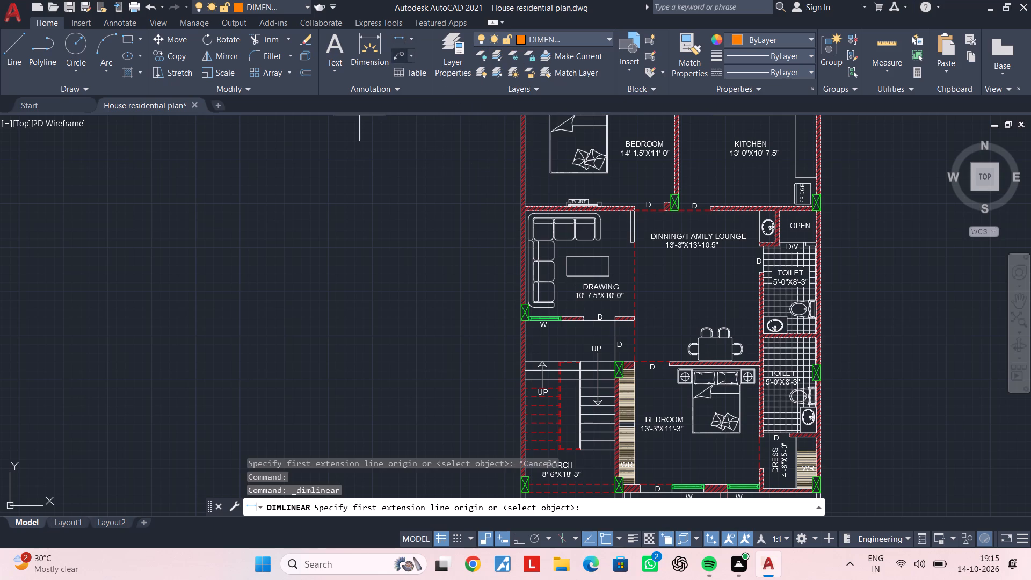
pyautogui.moveTo(605, 349); pyautogui.dragTo(586, 251, button='middle')
pyautogui.scroll(4, 585, 325)
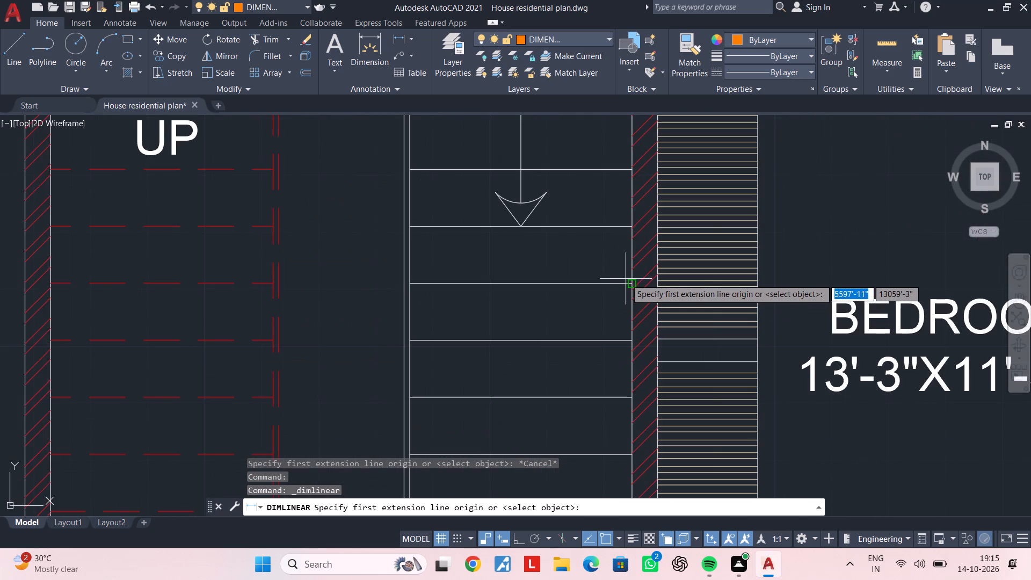
pyautogui.click(630, 268)
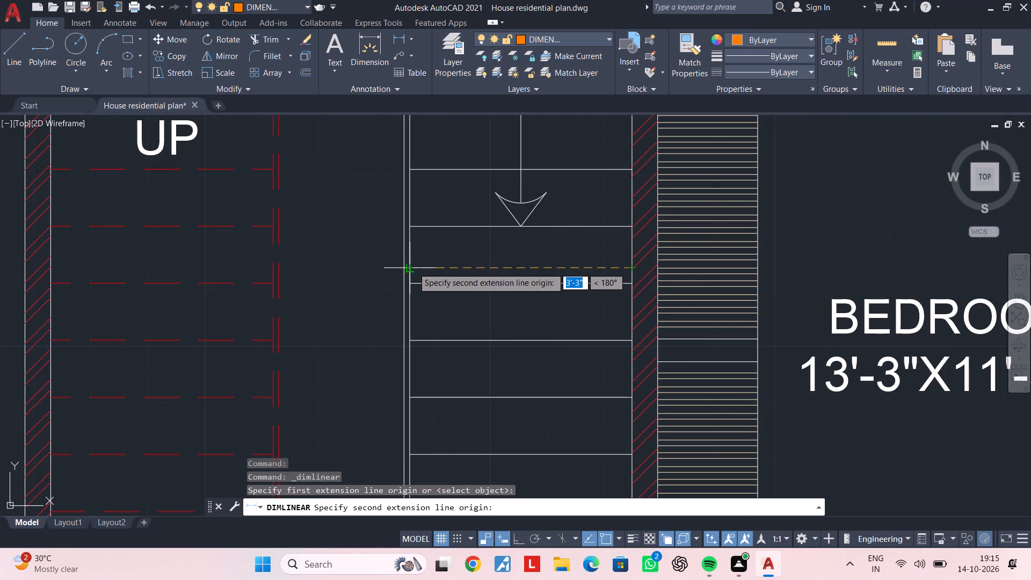
pyautogui.click(408, 269)
pyautogui.click(454, 272)
# Add a linear dimension across the width of the dashed stair flight, from its inner edge to the outer wall face.
pyautogui.moveTo(425, 279); pyautogui.dragTo(562, 326, button='middle')
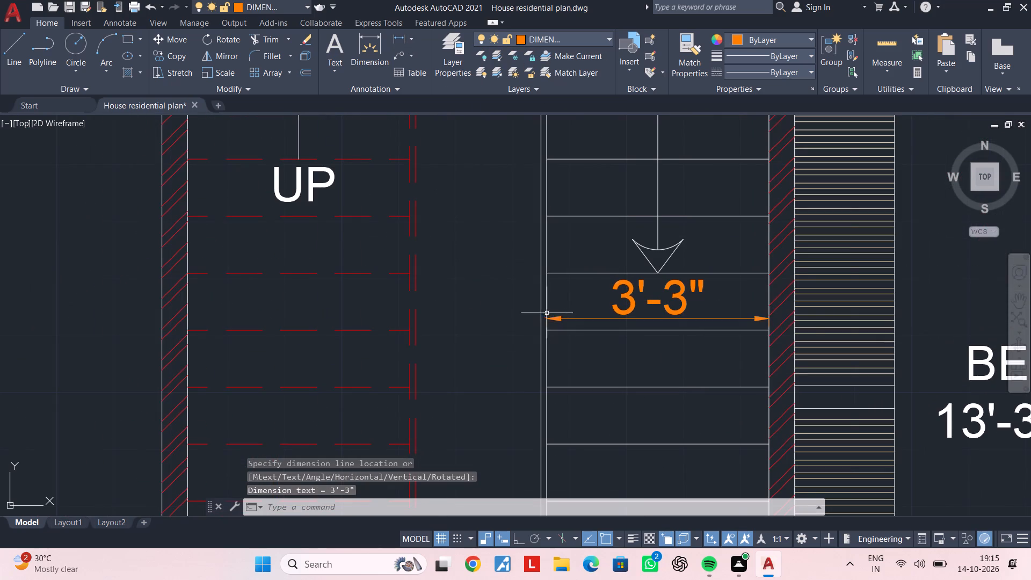
pyautogui.press('space')
pyautogui.scroll(2, 403, 316)
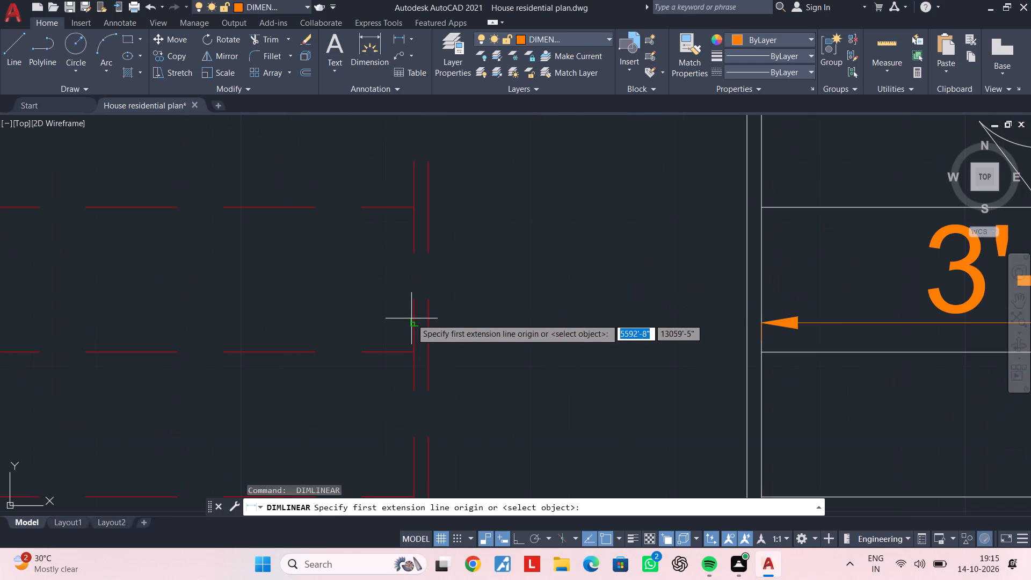
pyautogui.click(411, 318)
pyautogui.moveTo(263, 322); pyautogui.dragTo(681, 344, button='middle')
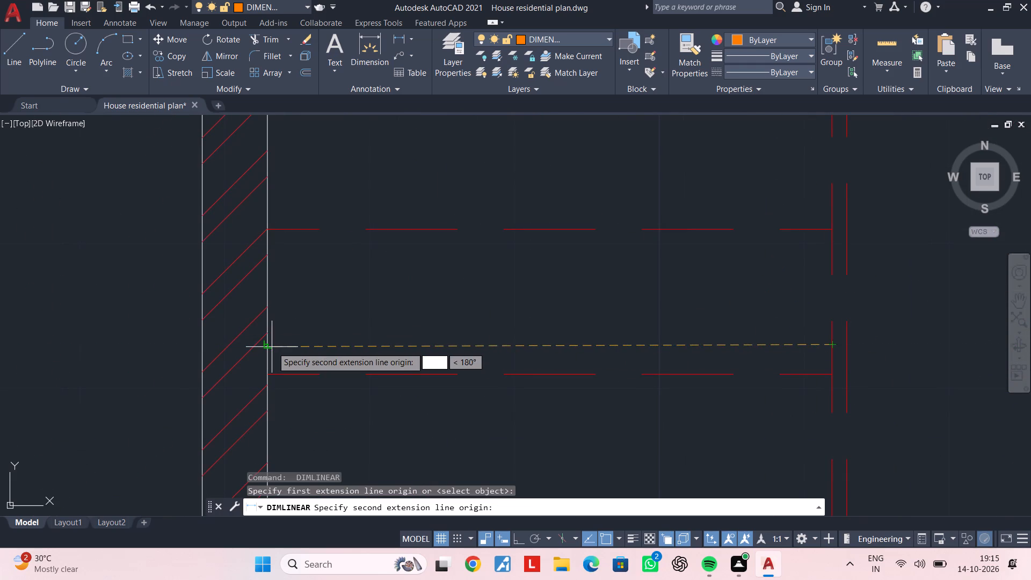
pyautogui.click(267, 347)
pyautogui.click(322, 347)
# Add a linear dimension across the full staircase width between the inner wall faces, just above the PORCH label.
pyautogui.scroll(-3, 490, 361)
pyautogui.moveTo(694, 367); pyautogui.dragTo(419, 262, button='middle')
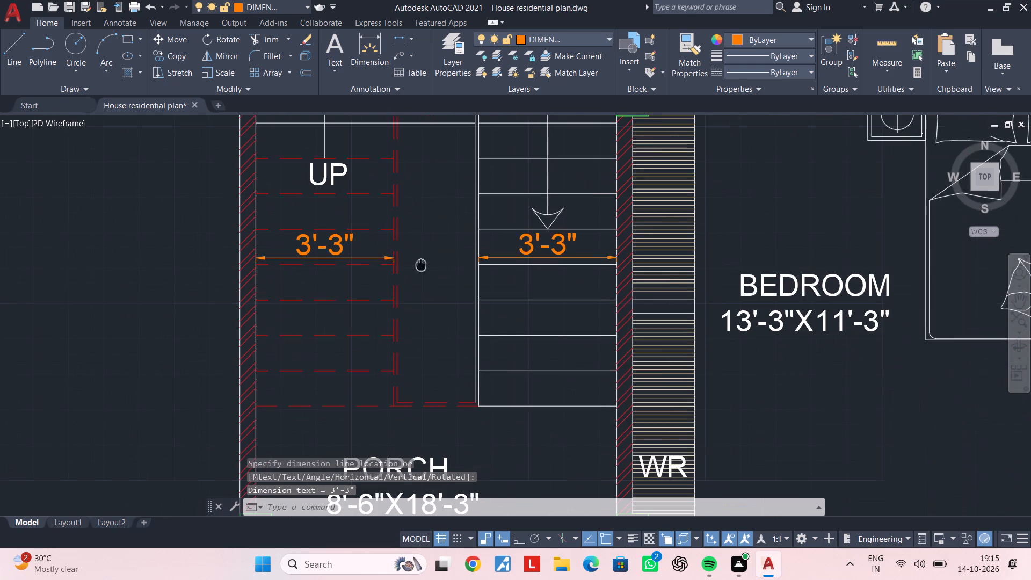
pyautogui.moveTo(419, 262); pyautogui.dragTo(421, 264, button='middle')
pyautogui.moveTo(420, 293); pyautogui.dragTo(410, 249, button='middle')
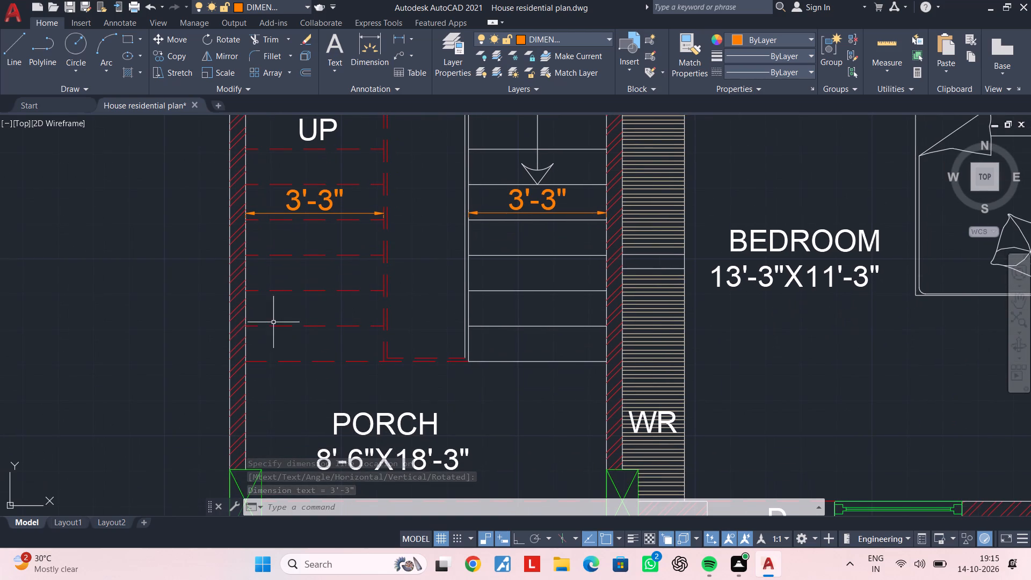
pyautogui.press('space')
pyautogui.click(249, 345)
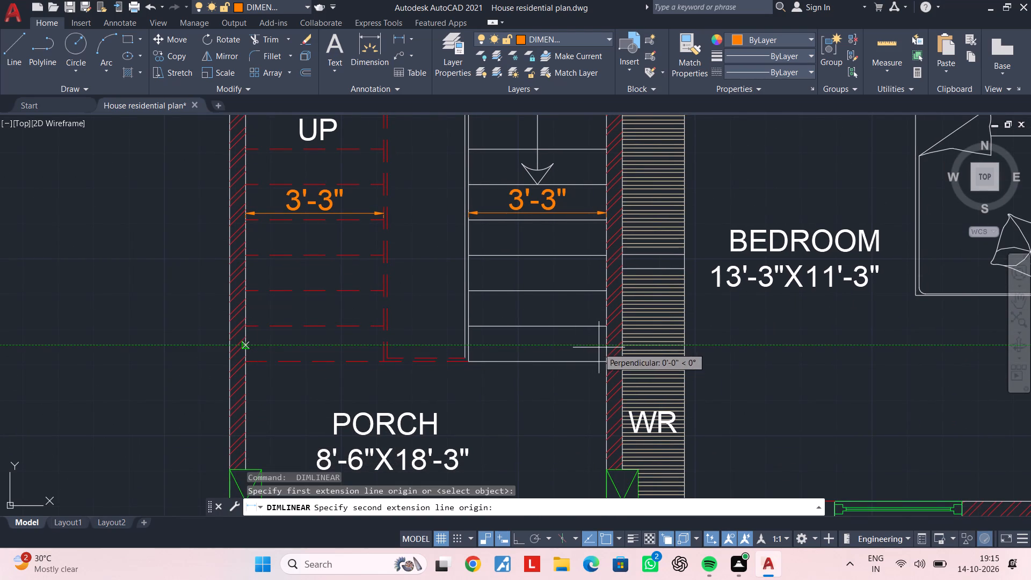
pyautogui.click(608, 347)
pyautogui.click(585, 344)
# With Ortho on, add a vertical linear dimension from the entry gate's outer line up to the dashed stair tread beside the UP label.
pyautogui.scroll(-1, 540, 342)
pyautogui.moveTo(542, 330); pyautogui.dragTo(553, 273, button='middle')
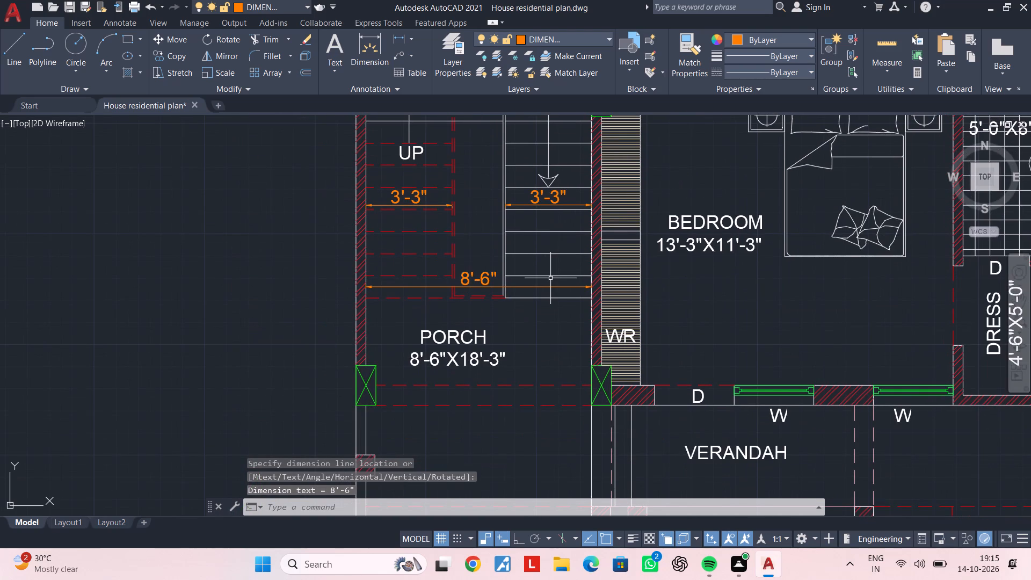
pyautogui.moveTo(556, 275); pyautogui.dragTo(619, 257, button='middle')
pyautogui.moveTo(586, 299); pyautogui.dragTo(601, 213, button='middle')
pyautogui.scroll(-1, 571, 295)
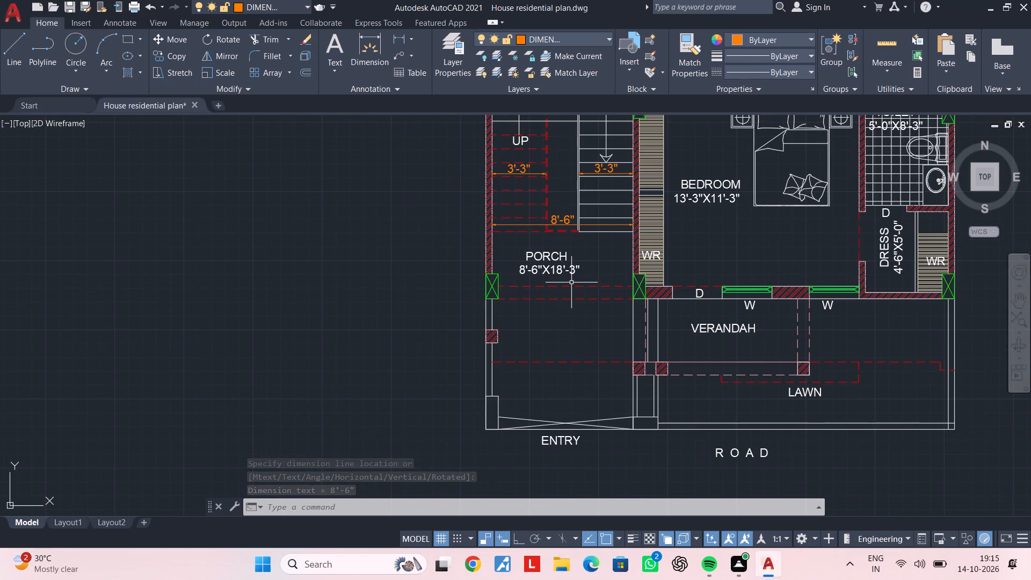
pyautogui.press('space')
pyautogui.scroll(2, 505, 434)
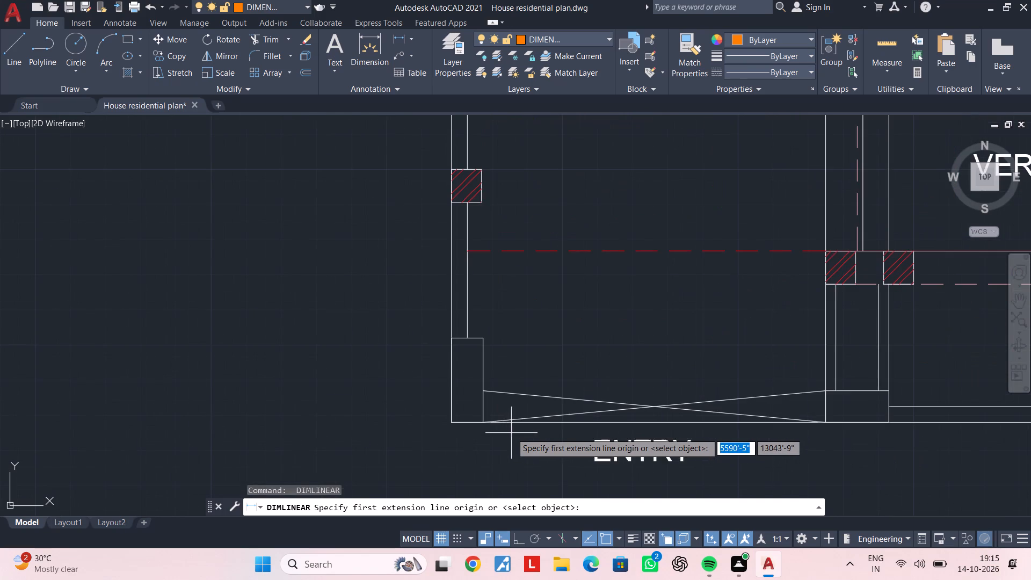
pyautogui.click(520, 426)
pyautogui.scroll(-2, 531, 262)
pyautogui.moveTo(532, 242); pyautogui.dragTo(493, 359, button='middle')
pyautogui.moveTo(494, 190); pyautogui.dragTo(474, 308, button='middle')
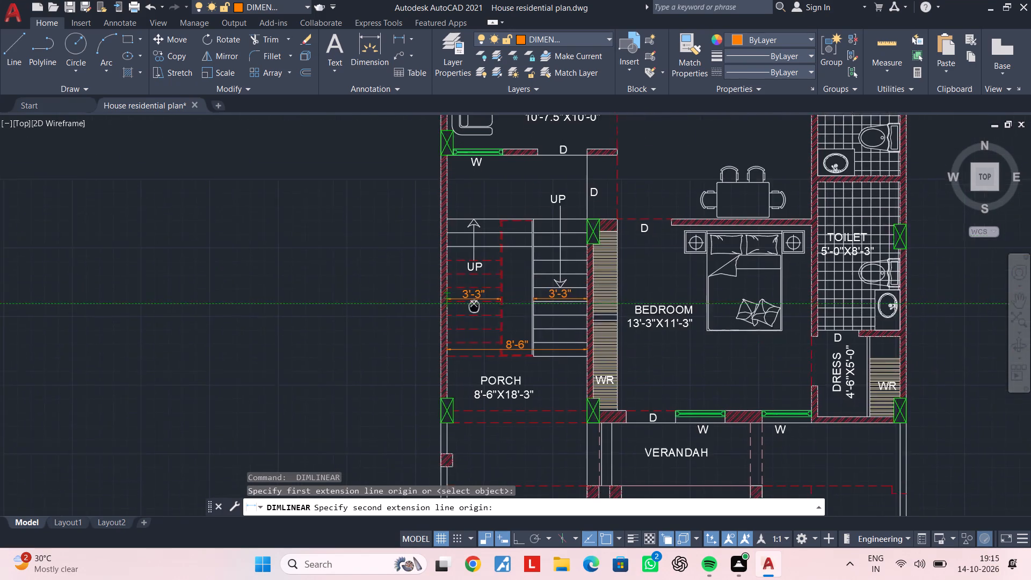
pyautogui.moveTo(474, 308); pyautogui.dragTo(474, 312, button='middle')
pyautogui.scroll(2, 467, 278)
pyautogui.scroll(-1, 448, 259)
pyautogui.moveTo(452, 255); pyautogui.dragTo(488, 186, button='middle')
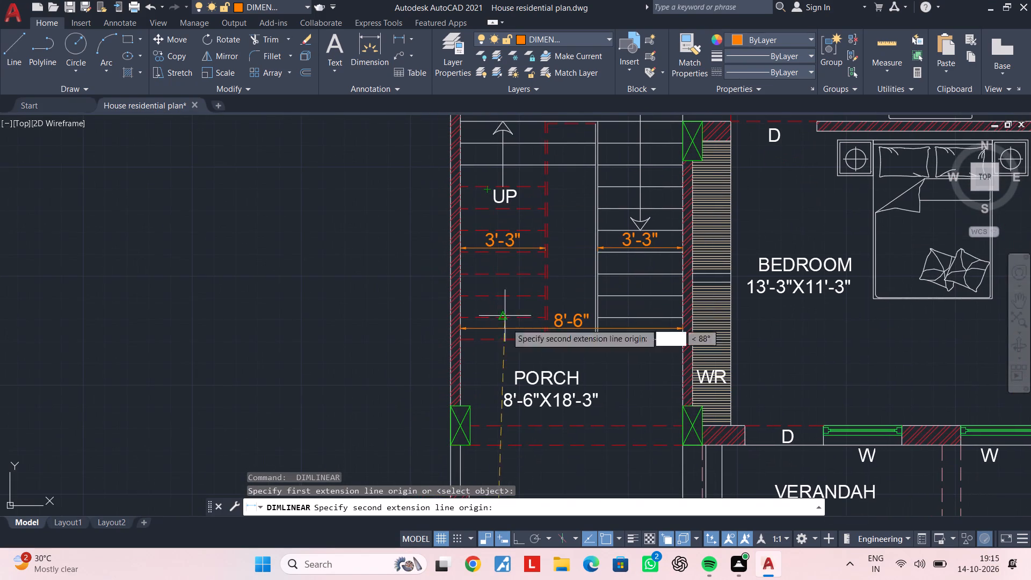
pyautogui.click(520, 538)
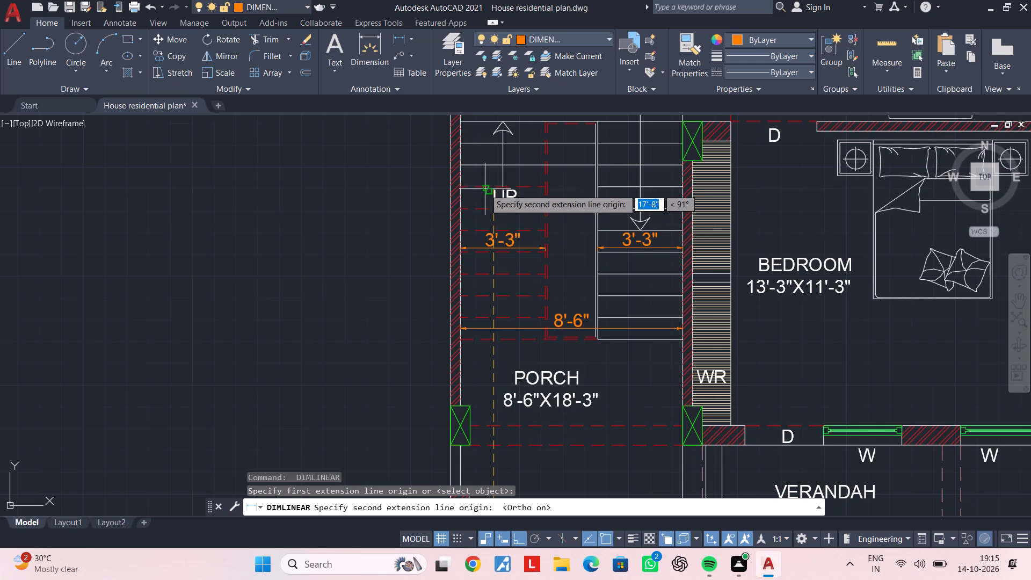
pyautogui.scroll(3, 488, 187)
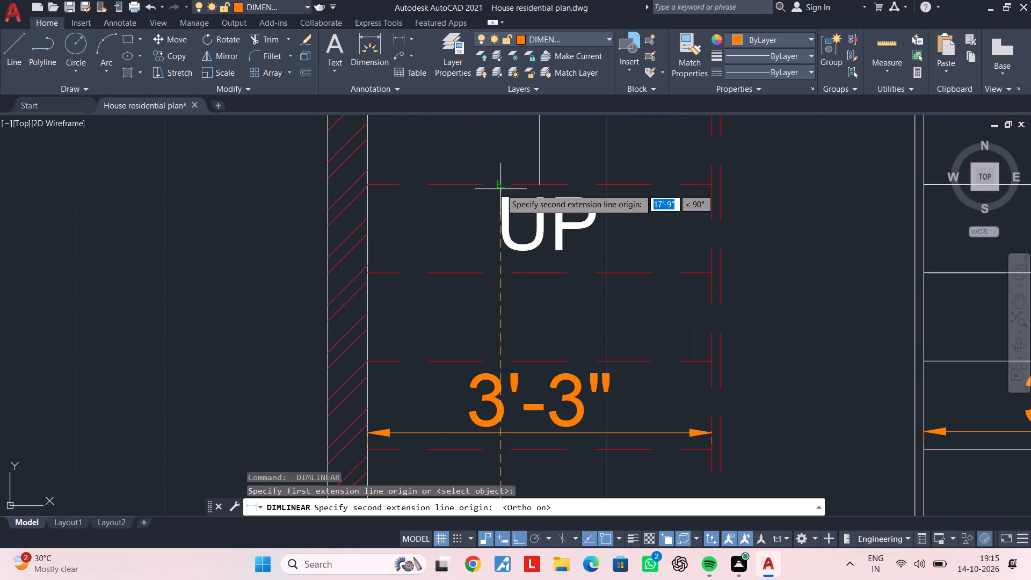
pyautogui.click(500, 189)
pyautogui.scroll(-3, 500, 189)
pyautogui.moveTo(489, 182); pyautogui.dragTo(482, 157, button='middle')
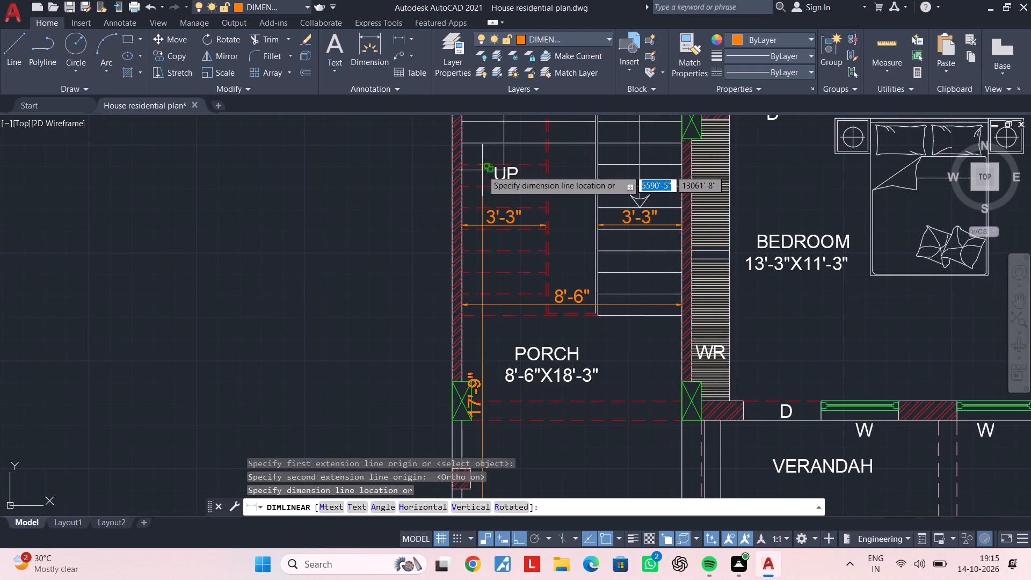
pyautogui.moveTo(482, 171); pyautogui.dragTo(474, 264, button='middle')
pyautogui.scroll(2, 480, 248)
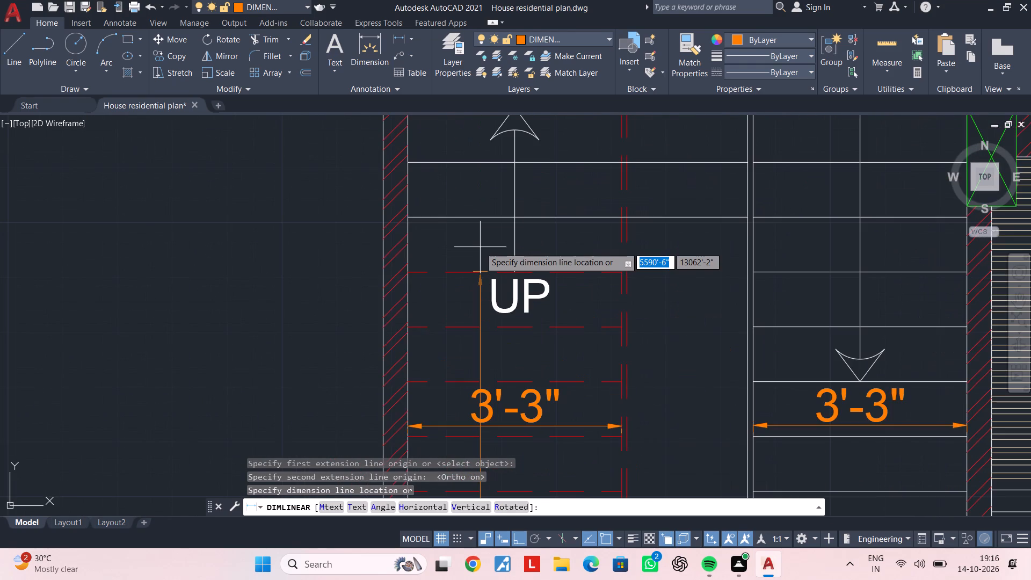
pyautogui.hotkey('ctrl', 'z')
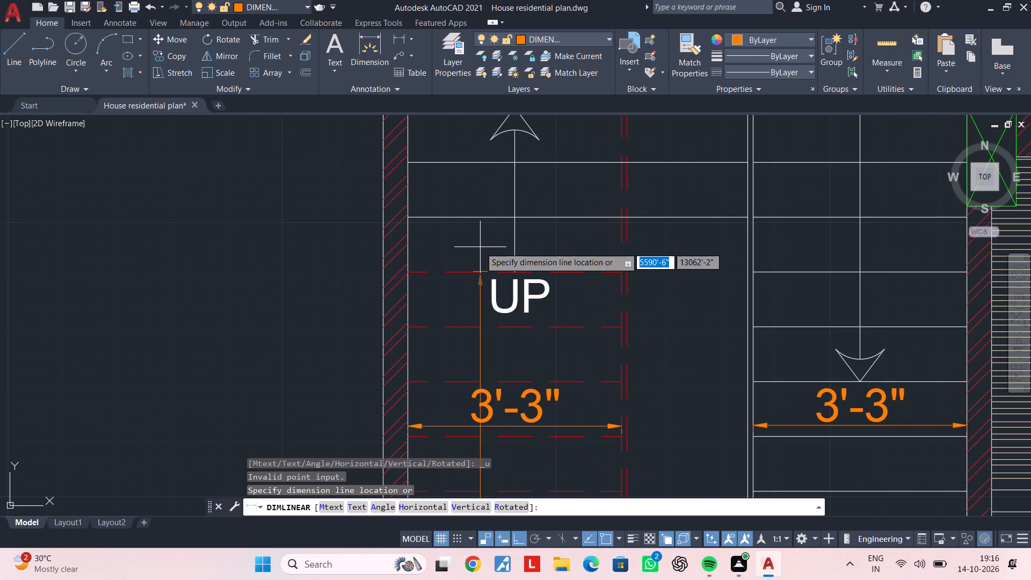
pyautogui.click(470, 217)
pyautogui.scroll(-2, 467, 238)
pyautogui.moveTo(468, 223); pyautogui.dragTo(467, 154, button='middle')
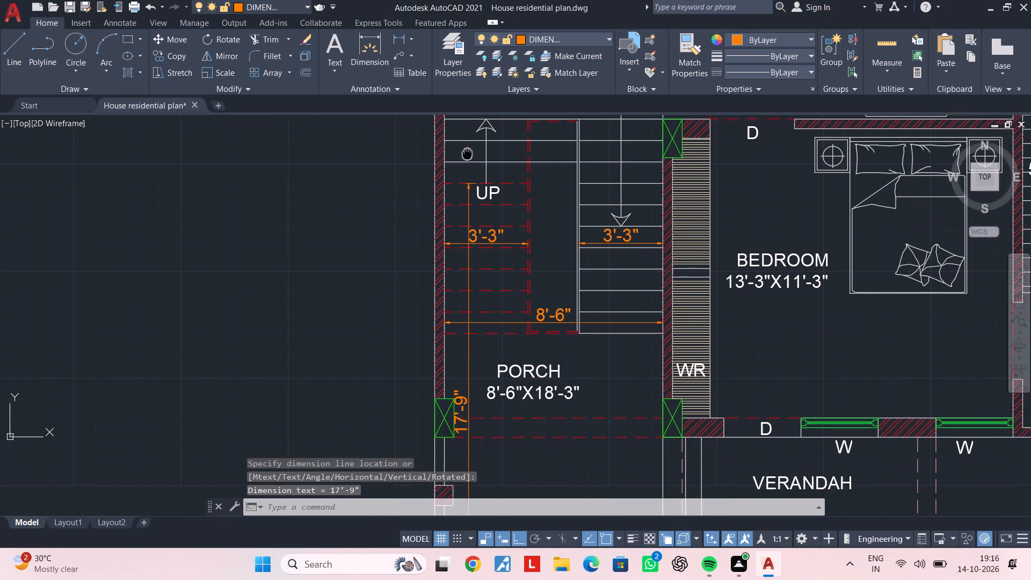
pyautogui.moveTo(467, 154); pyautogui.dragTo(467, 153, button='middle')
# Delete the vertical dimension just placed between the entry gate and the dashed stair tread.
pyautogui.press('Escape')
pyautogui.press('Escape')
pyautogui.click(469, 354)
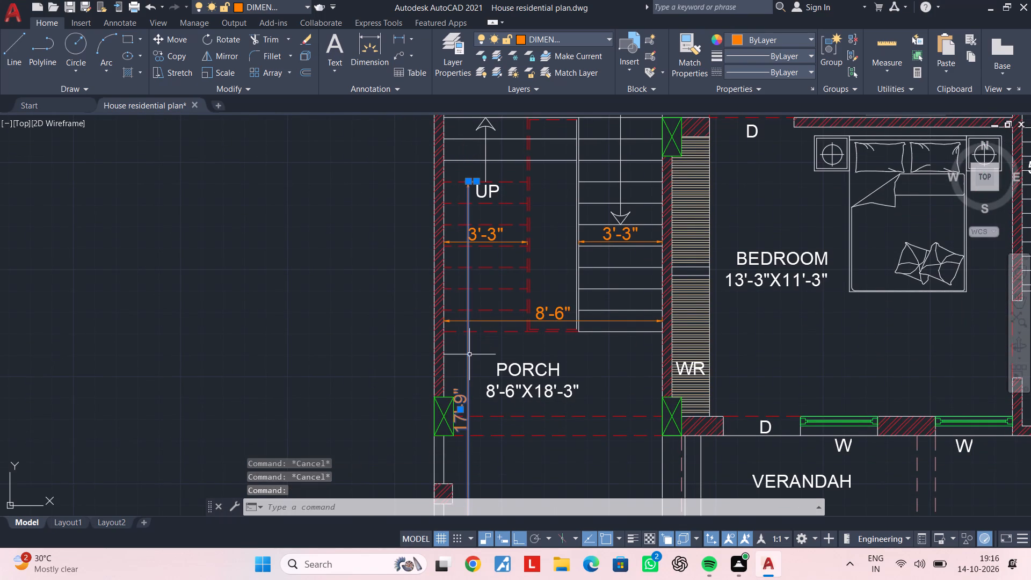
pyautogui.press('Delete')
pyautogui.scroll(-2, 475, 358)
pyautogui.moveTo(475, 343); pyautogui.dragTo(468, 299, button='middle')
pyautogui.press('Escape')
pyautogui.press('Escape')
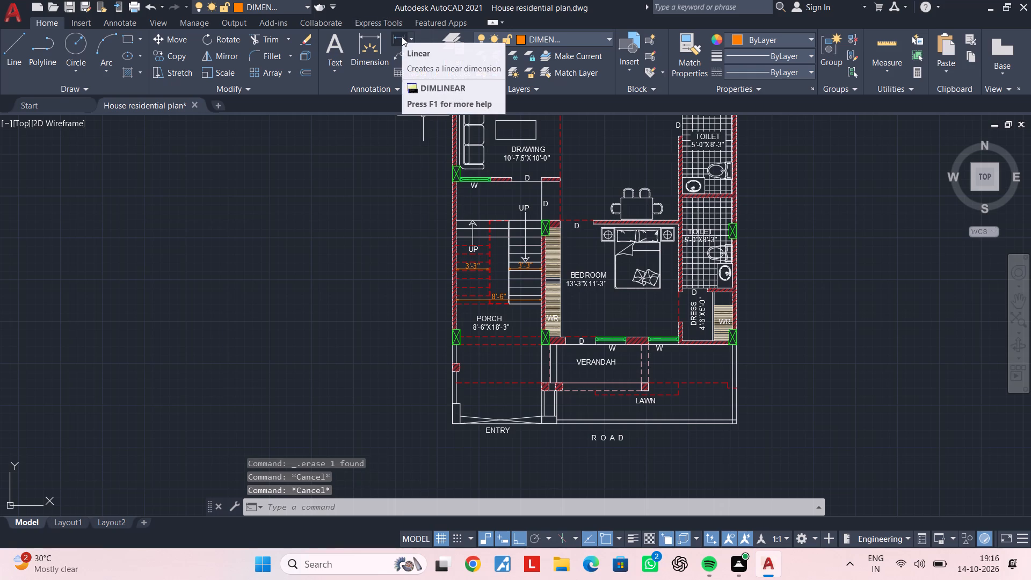
# Add a vertical linear dimension from the entry gate's outer line through the porch to the first solid tread line above the dashed steps.
pyautogui.click(400, 42)
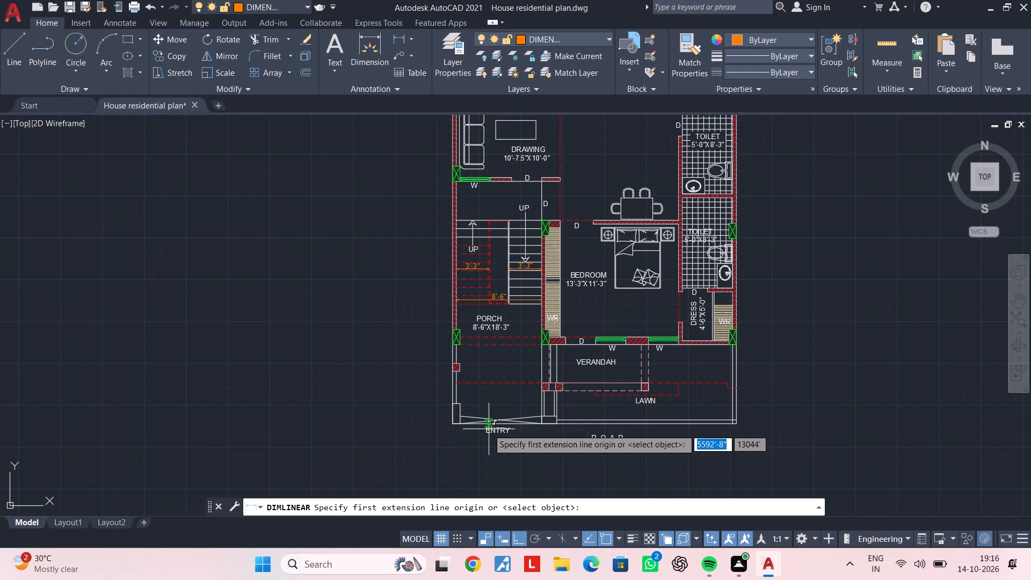
pyautogui.scroll(3, 488, 429)
pyautogui.click(444, 411)
pyautogui.scroll(-3, 447, 351)
pyautogui.moveTo(438, 216); pyautogui.dragTo(440, 332, button='middle')
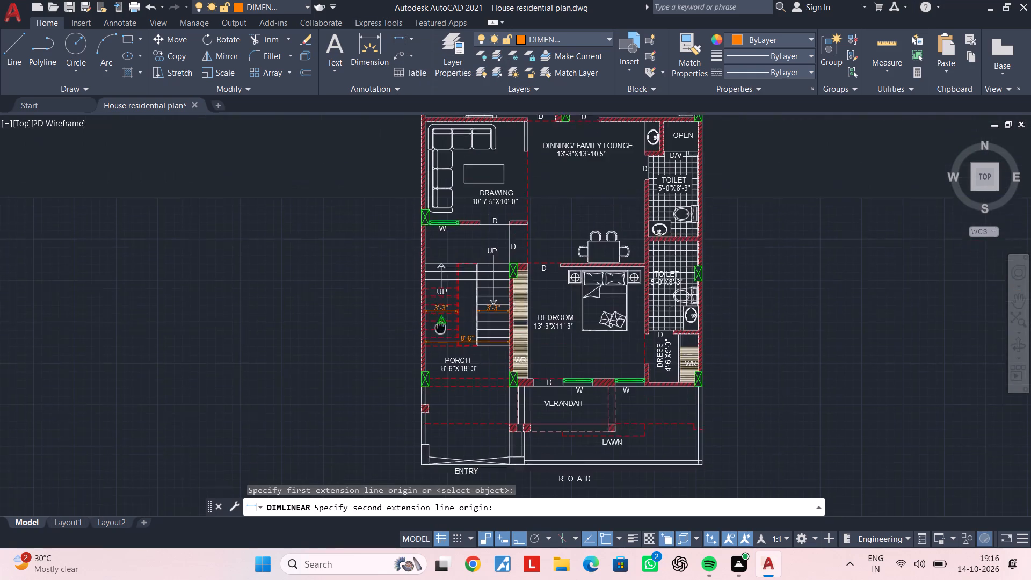
pyautogui.moveTo(440, 332); pyautogui.dragTo(440, 351, button='middle')
pyautogui.scroll(2, 454, 309)
pyautogui.click(433, 315)
pyautogui.moveTo(422, 334); pyautogui.dragTo(442, 211, button='middle')
pyautogui.scroll(1, 442, 211)
pyautogui.moveTo(424, 259); pyautogui.dragTo(455, 113, button='middle')
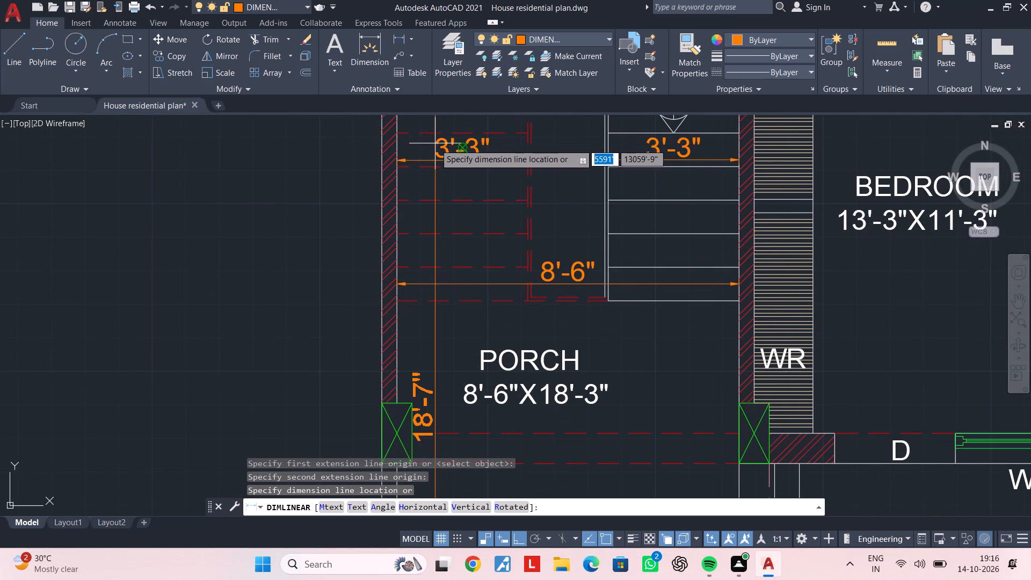
pyautogui.scroll(1, 430, 150)
pyautogui.scroll(-1, 442, 156)
pyautogui.moveTo(442, 156); pyautogui.dragTo(442, 133, button='middle')
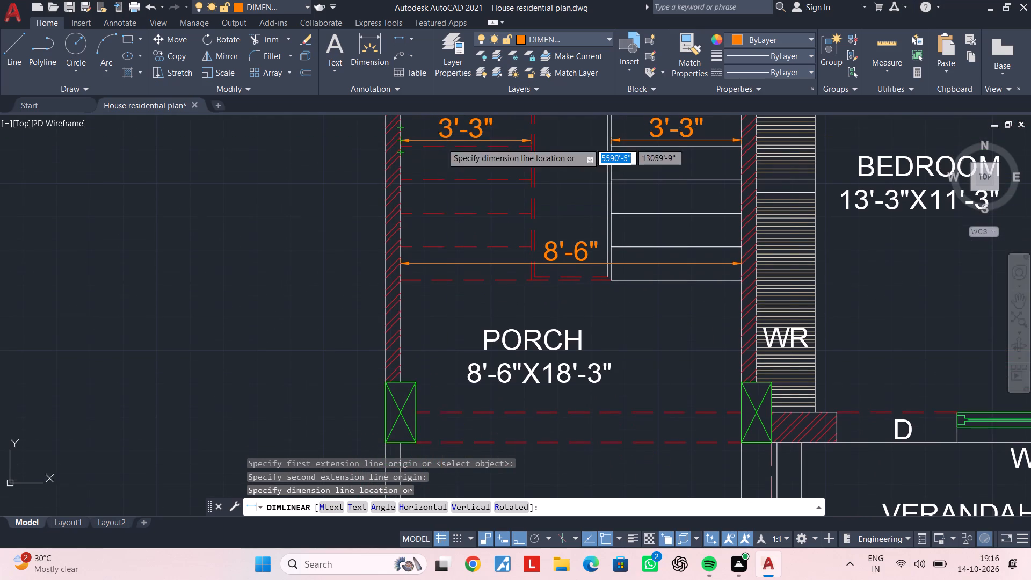
pyautogui.click(442, 138)
pyautogui.press('Escape')
pyautogui.scroll(-1, 444, 214)
pyautogui.moveTo(445, 228); pyautogui.dragTo(441, 306, button='middle')
pyautogui.press('Escape')
pyautogui.press('Escape')
pyautogui.moveTo(494, 297); pyautogui.dragTo(492, 327, button='middle')
pyautogui.press('Escape')
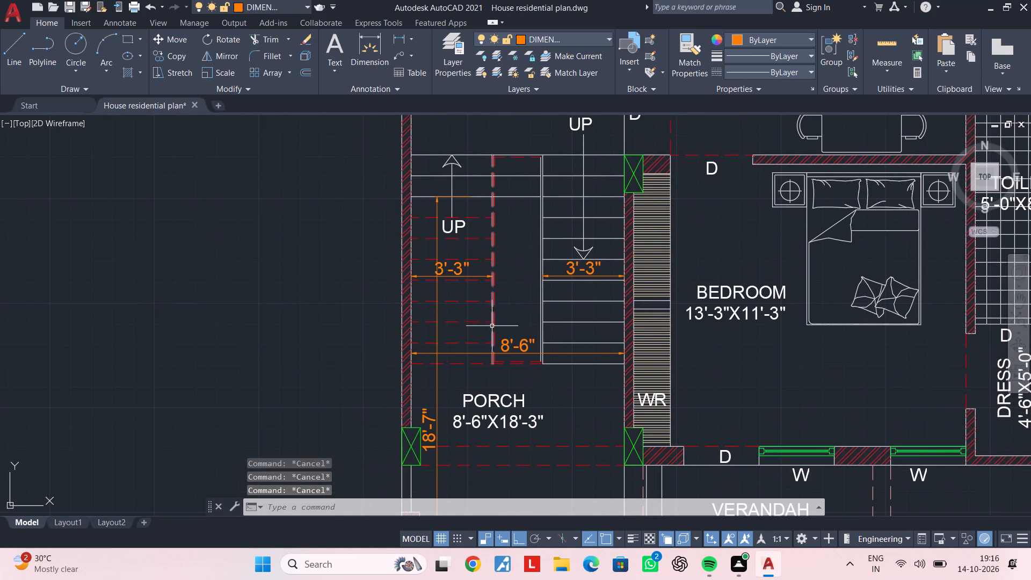
pyautogui.press('Escape')
pyautogui.press('Escape')
pyautogui.press('Escape')
pyautogui.press('Escape')
pyautogui.press('Escape')
pyautogui.press('Escape')
# Add a vertical linear dimension for the depth of one tread in the solid-line stair flight, just above its arrowhead.
pyautogui.moveTo(587, 233); pyautogui.dragTo(554, 314, button='middle')
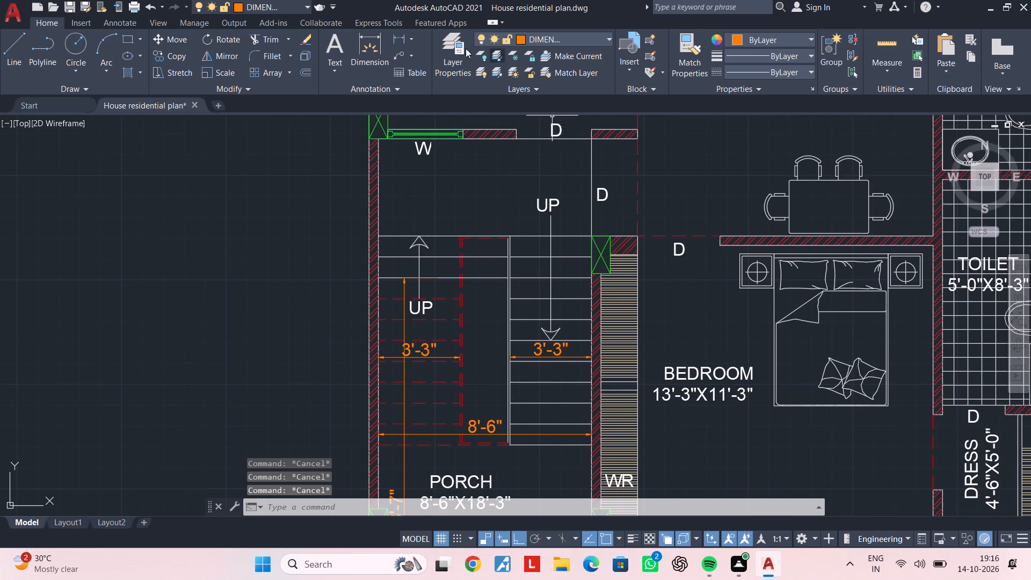
pyautogui.press('space')
pyautogui.scroll(3, 576, 325)
pyautogui.click(578, 304)
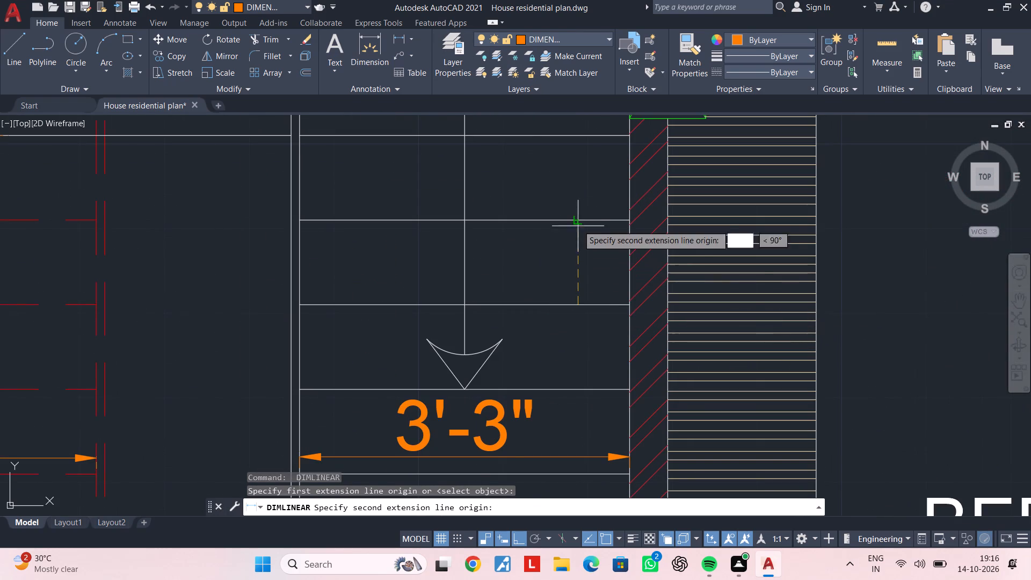
pyautogui.click(578, 218)
pyautogui.click(578, 256)
pyautogui.scroll(-2, 582, 253)
pyautogui.moveTo(580, 266); pyautogui.dragTo(564, 334, button='middle')
pyautogui.press('Escape')
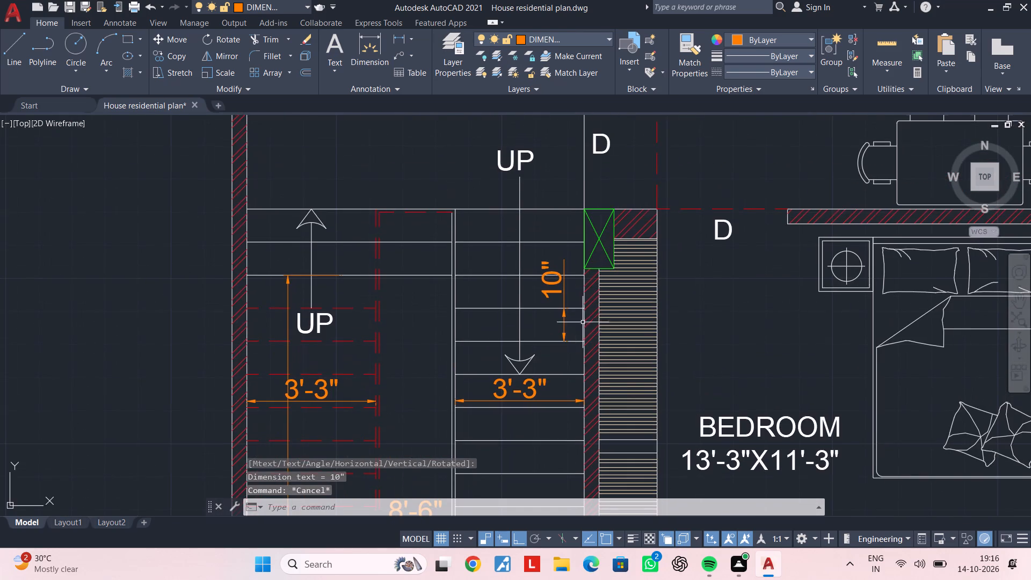
pyautogui.scroll(-1, 587, 321)
pyautogui.moveTo(587, 321); pyautogui.dragTo(558, 296, button='middle')
pyautogui.press('Escape')
pyautogui.press('Escape')
pyautogui.press('Escape')
pyautogui.press('Escape')
pyautogui.press('Escape')
pyautogui.press('Escape')
pyautogui.press('Escape')
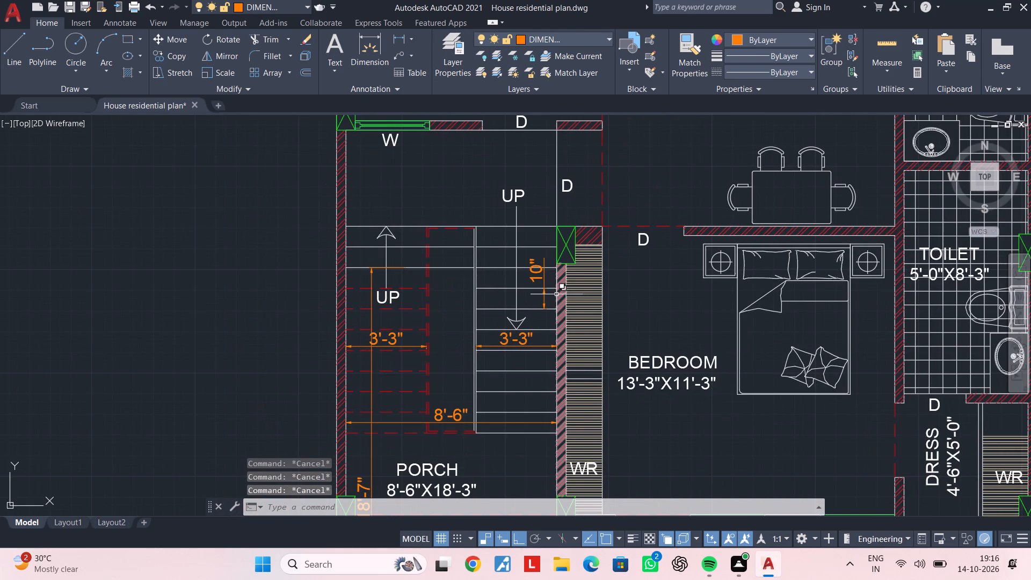
# Add a vertical linear dimension outside the porch's side wall, from the outer entry corner up to the bottom of the green column.
pyautogui.moveTo(487, 320); pyautogui.dragTo(576, 239, button='middle')
pyautogui.scroll(-2, 517, 306)
pyautogui.moveTo(516, 300); pyautogui.dragTo(540, 217, button='middle')
pyautogui.press('space')
pyautogui.scroll(2, 494, 365)
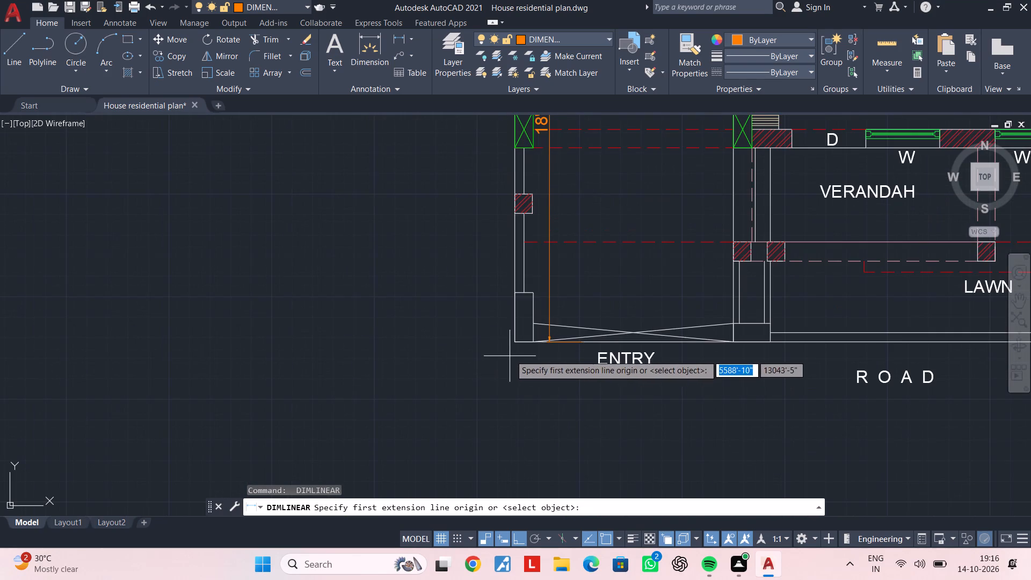
pyautogui.click(513, 346)
pyautogui.click(512, 150)
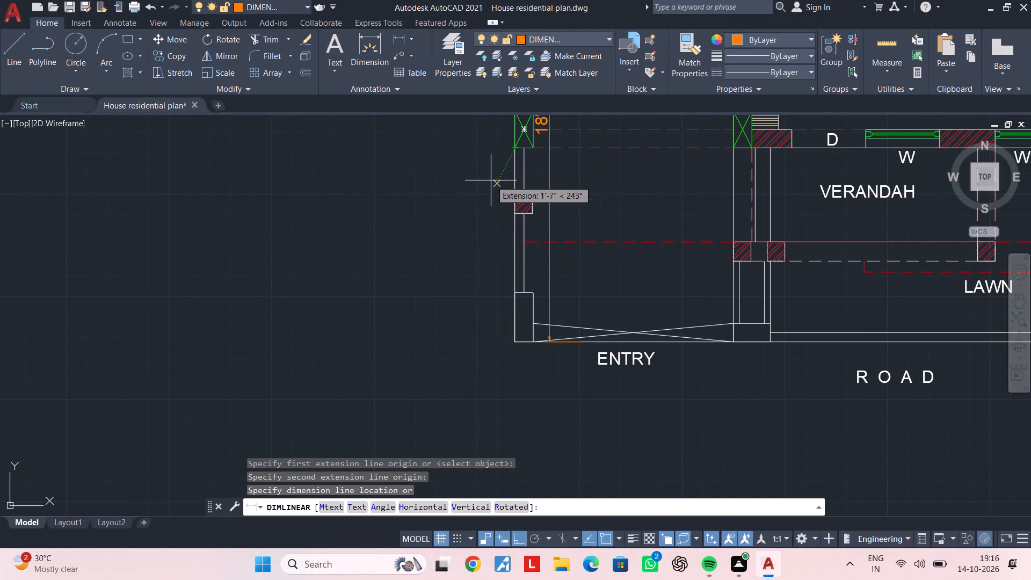
pyautogui.scroll(1, 491, 180)
pyautogui.moveTo(491, 180); pyautogui.dragTo(470, 305, button='middle')
pyautogui.moveTo(470, 305); pyautogui.dragTo(467, 182, button='middle')
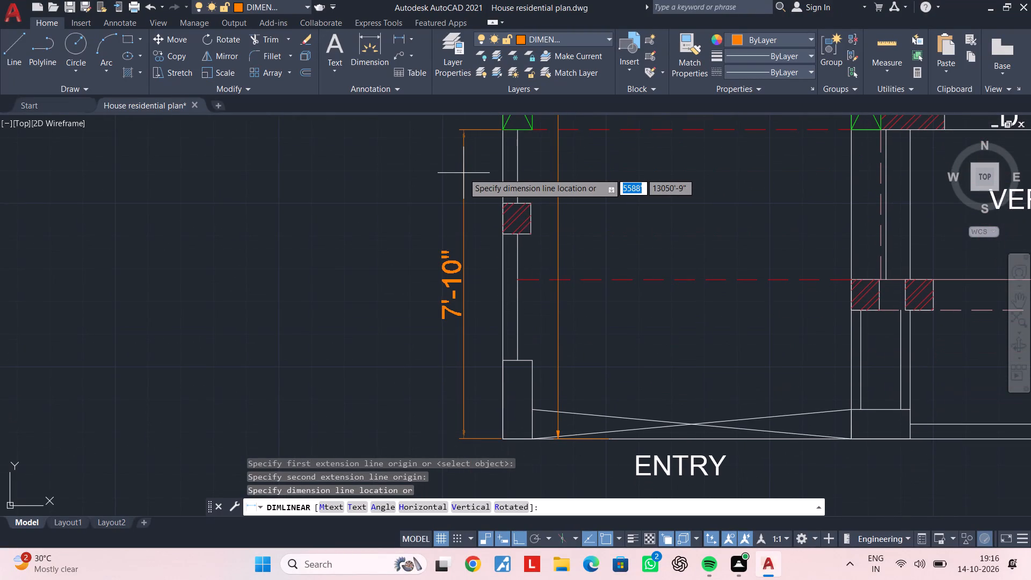
pyautogui.click(463, 173)
pyautogui.press('Escape')
pyautogui.press('Escape')
pyautogui.scroll(-1, 475, 260)
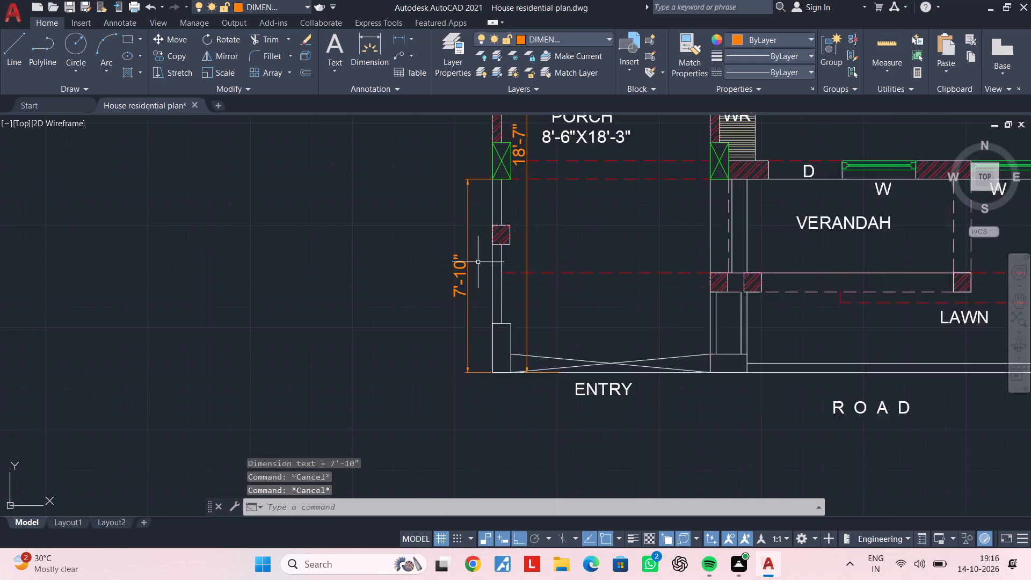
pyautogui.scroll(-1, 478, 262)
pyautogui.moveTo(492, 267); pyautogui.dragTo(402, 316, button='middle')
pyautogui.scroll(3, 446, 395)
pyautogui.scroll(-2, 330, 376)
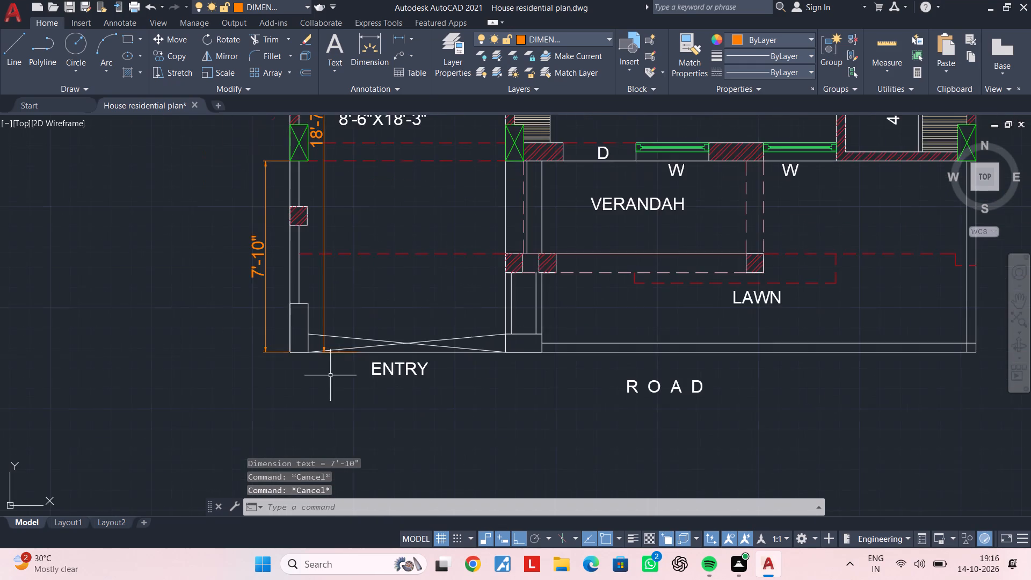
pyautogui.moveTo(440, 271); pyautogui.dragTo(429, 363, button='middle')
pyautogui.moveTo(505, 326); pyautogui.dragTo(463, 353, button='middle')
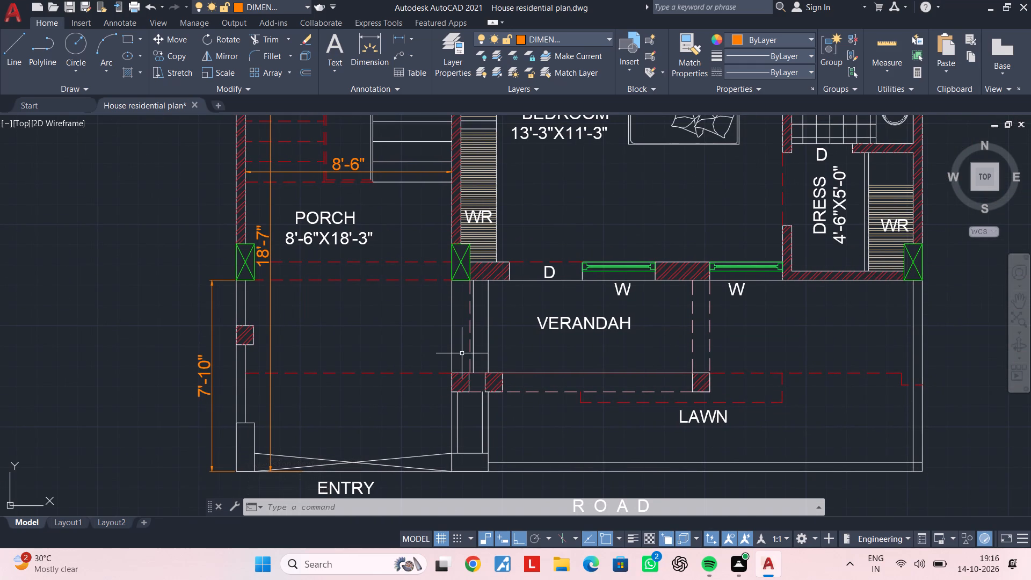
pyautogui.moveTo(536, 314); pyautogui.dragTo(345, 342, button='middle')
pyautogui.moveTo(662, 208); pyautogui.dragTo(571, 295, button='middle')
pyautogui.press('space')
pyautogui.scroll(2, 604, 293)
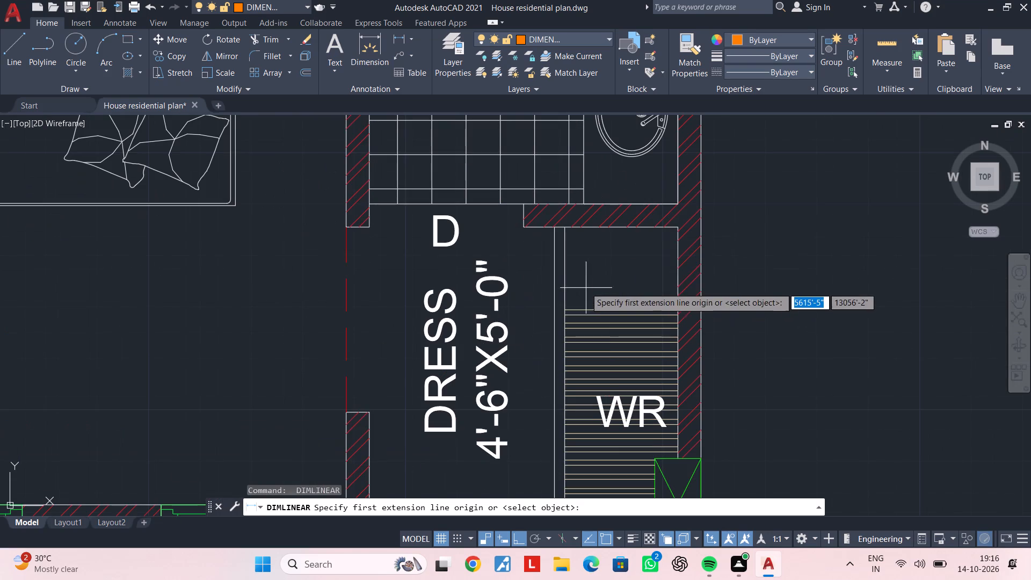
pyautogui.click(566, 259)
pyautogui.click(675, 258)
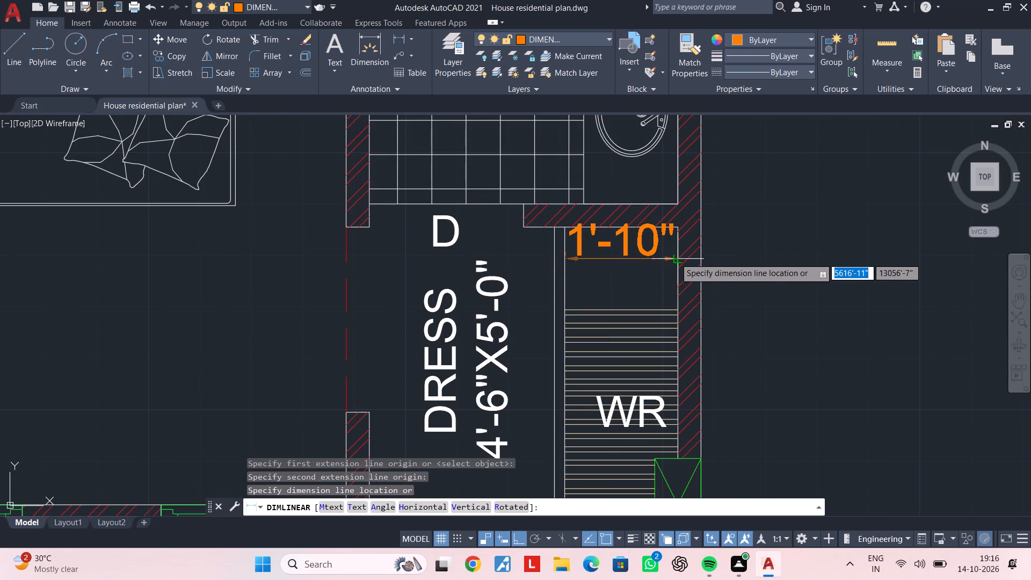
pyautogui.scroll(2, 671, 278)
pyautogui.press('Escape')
# Add a horizontal linear dimension across the DRESS wardrobe, from the outer wall's inner face to the outermost wardrobe front line, above the hatching.
pyautogui.press('space')
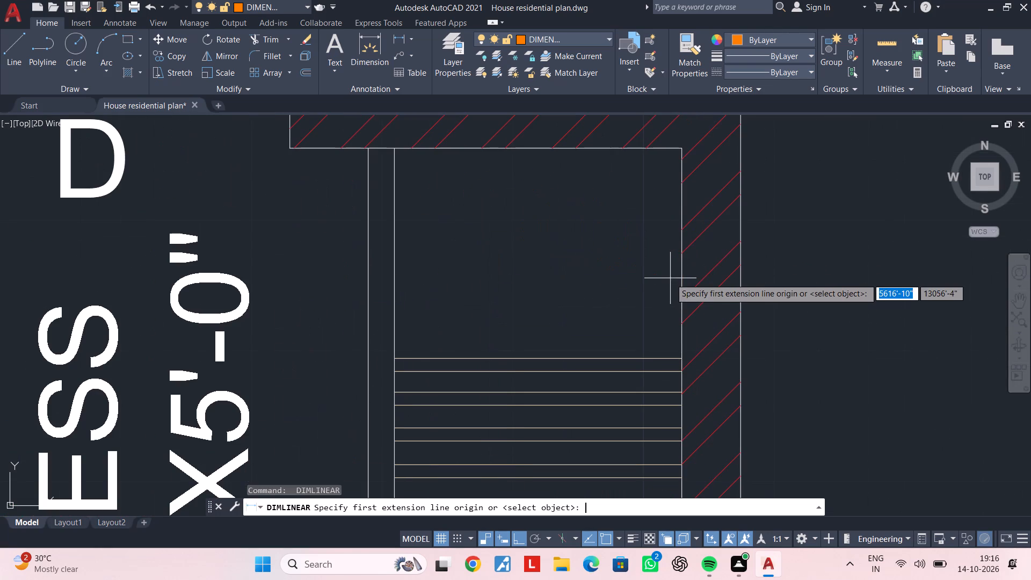
pyautogui.click(685, 272)
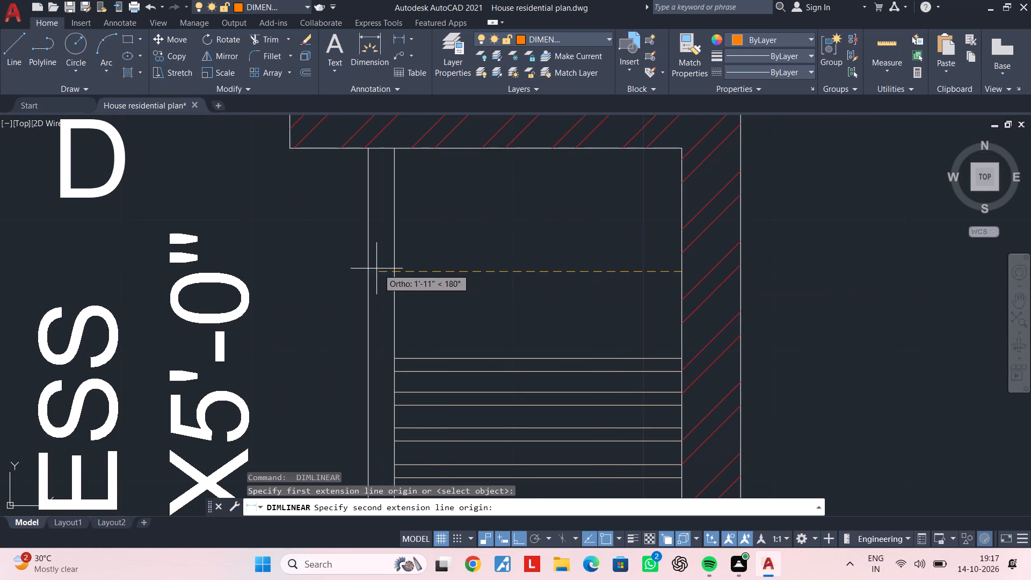
pyautogui.click(368, 269)
pyautogui.click(441, 282)
pyautogui.scroll(-3, 508, 275)
pyautogui.moveTo(528, 260); pyautogui.dragTo(532, 267, button='middle')
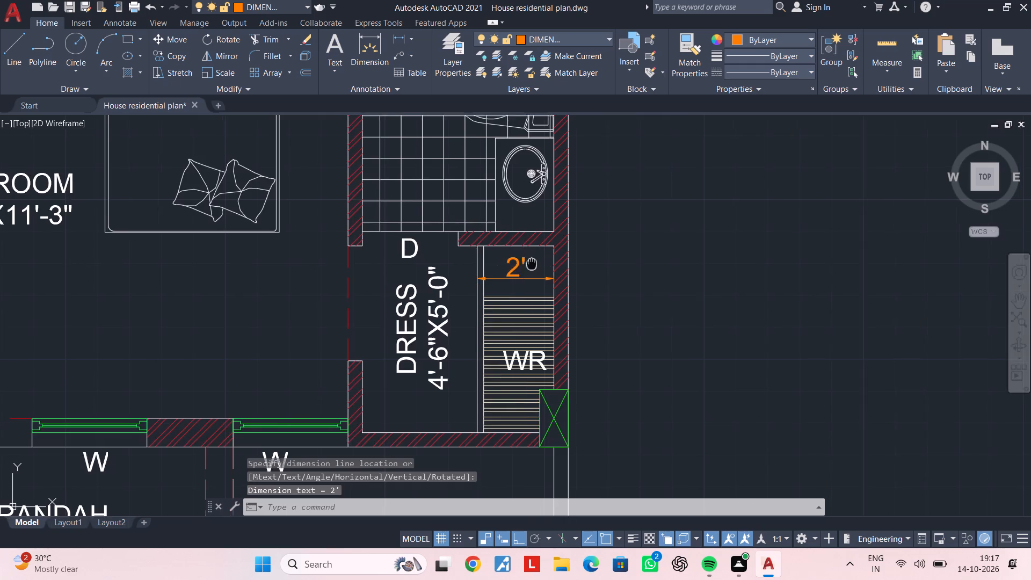
pyautogui.moveTo(532, 267); pyautogui.dragTo(514, 339, button='middle')
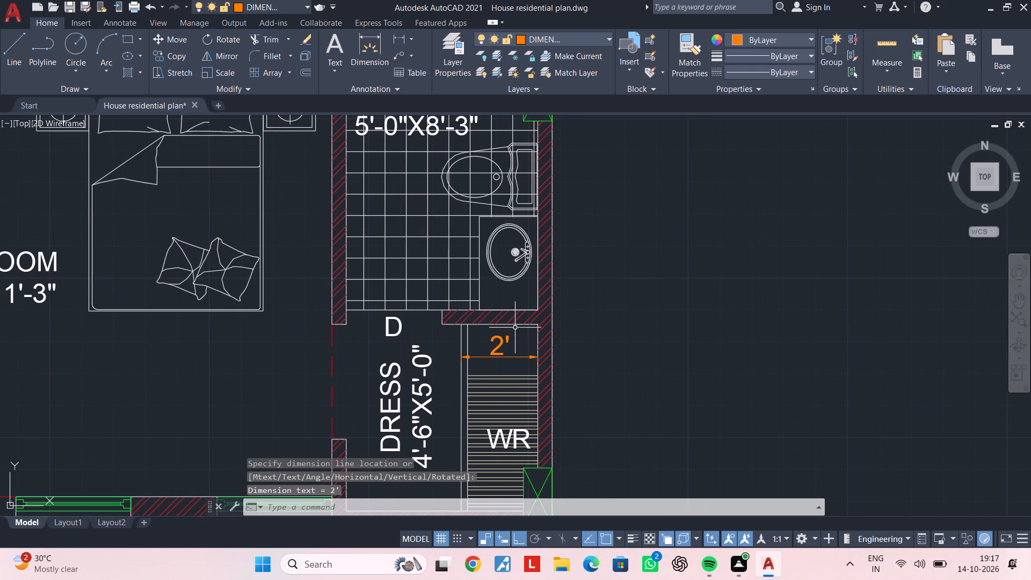
# Add a horizontal linear dimension across the OPEN area beside the wash basin, between its side walls' inner faces, above the label.
pyautogui.moveTo(536, 156); pyautogui.dragTo(499, 436, button='middle')
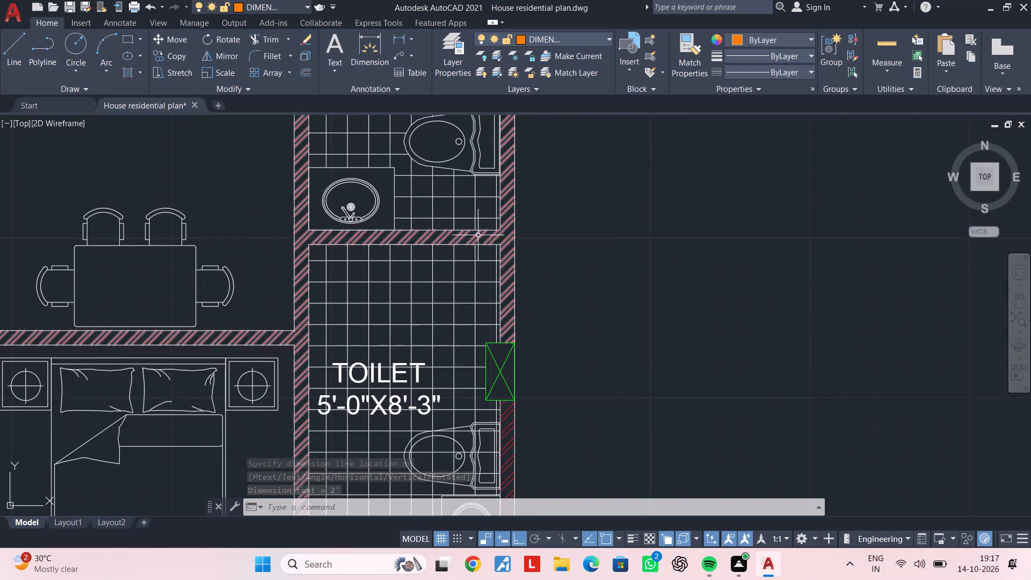
pyautogui.moveTo(478, 228); pyautogui.dragTo(458, 531, button='middle')
pyautogui.moveTo(466, 329); pyautogui.dragTo(469, 495, button='middle')
pyautogui.moveTo(434, 339); pyautogui.dragTo(535, 331, button='middle')
pyautogui.scroll(1, 477, 269)
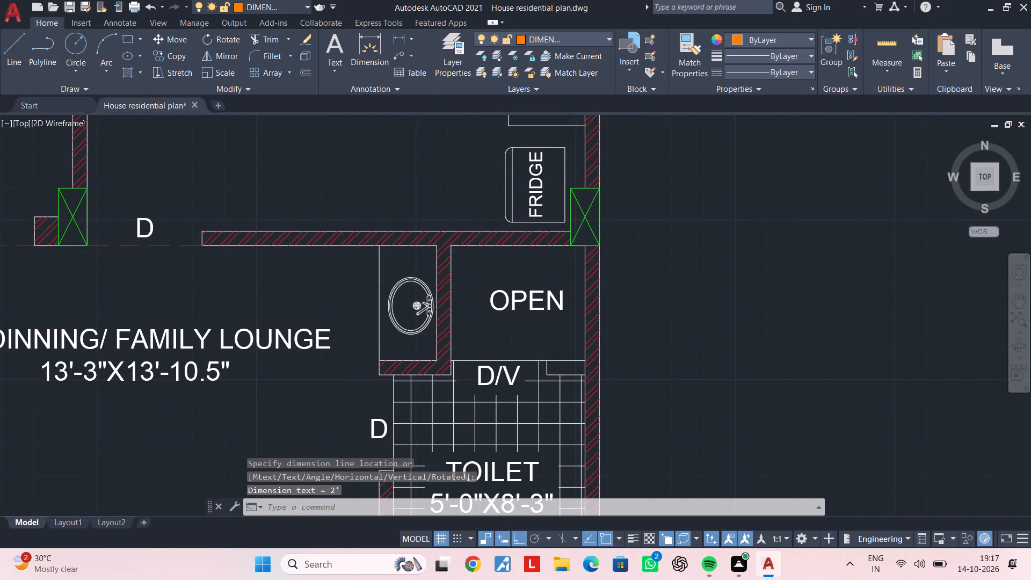
pyautogui.press('space')
pyautogui.scroll(1, 437, 260)
pyautogui.click(433, 258)
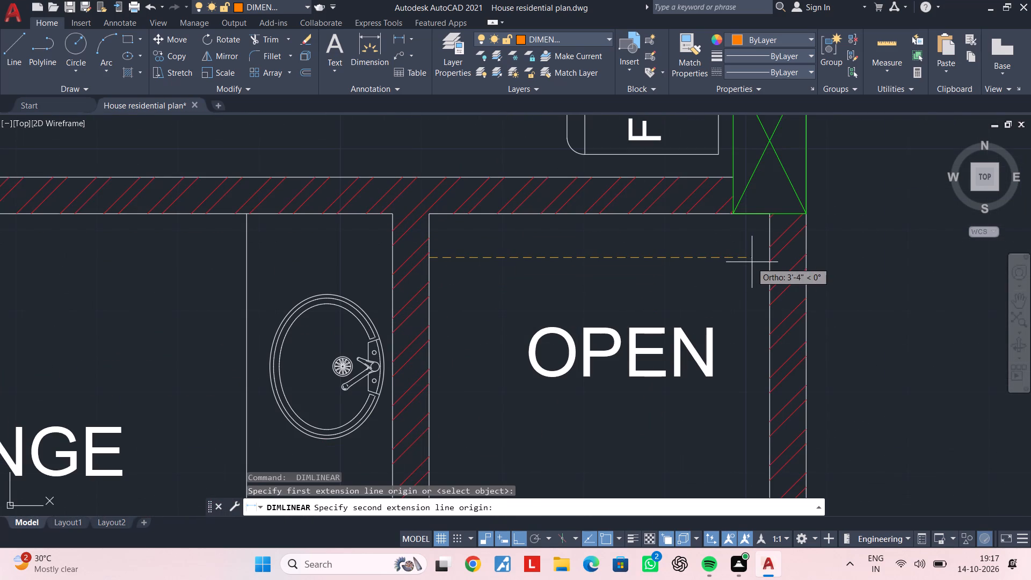
pyautogui.click(771, 256)
pyautogui.click(765, 293)
# Add a vertical linear dimension for the OPEN area, from the kitchen wall's lower face to the D/V line, near the outer wall.
pyautogui.press('space')
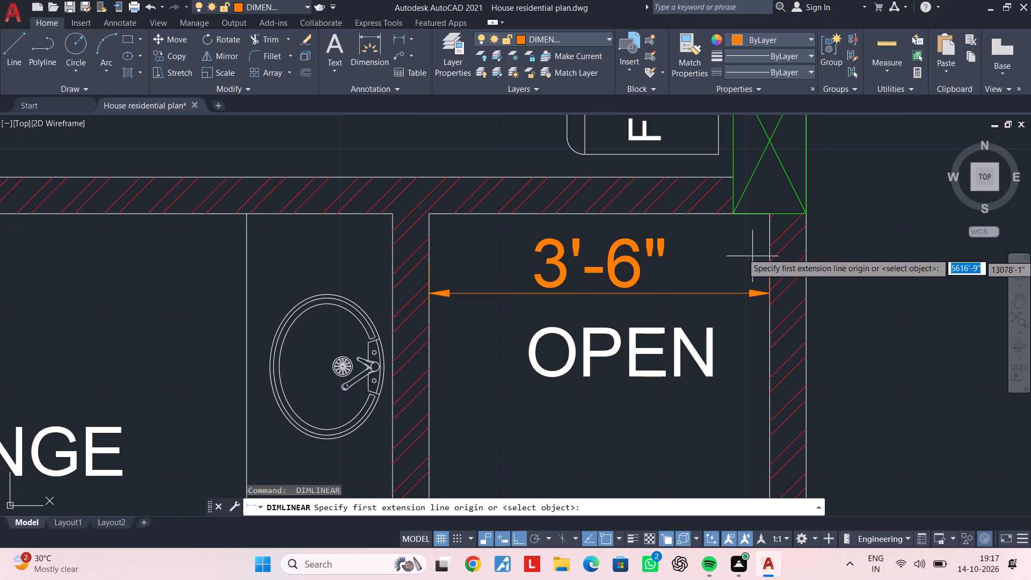
pyautogui.click(720, 214)
pyautogui.moveTo(720, 314); pyautogui.dragTo(721, 223, button='middle')
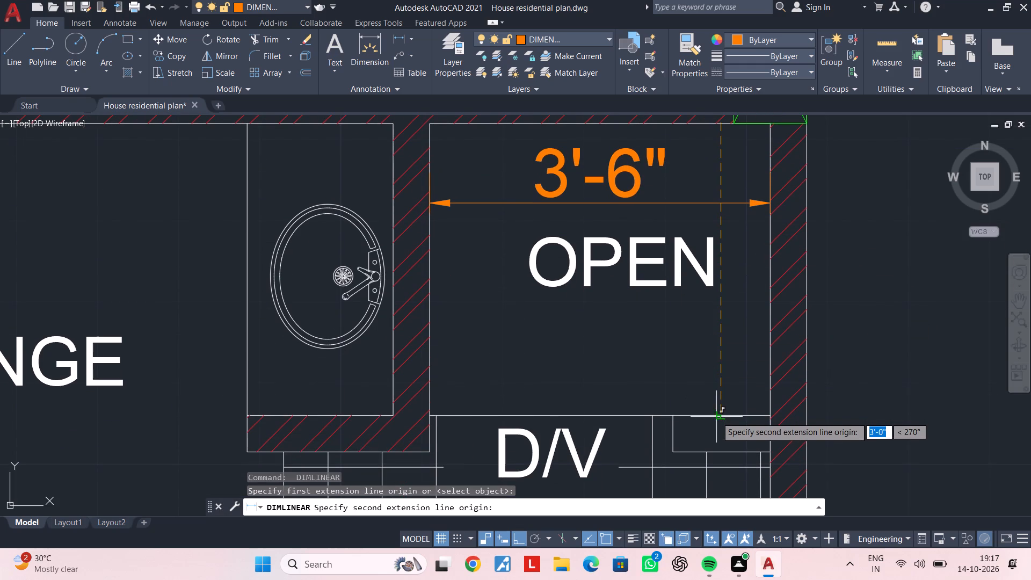
pyautogui.click(718, 411)
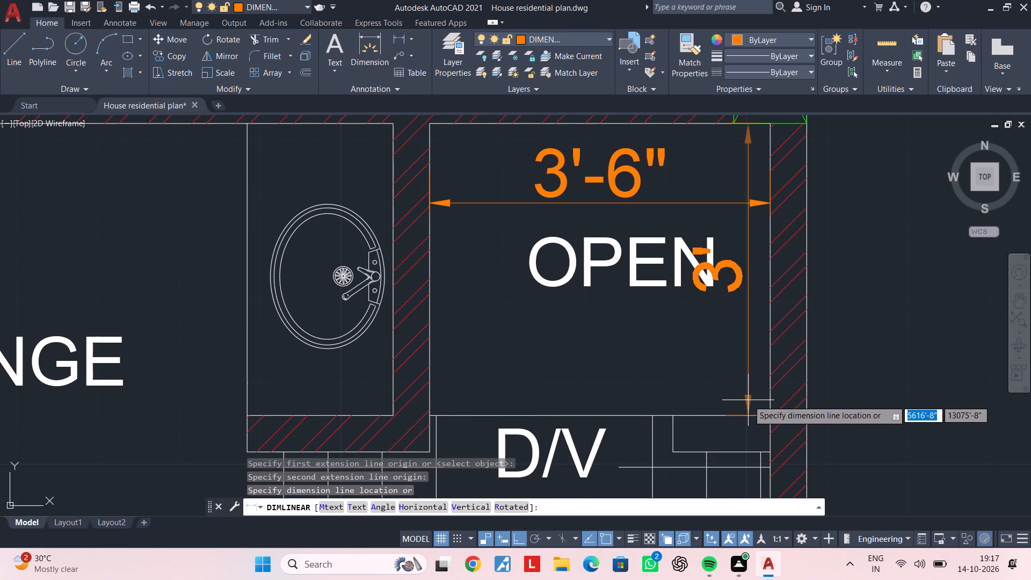
pyautogui.click(749, 400)
pyautogui.scroll(-3, 748, 400)
pyautogui.moveTo(739, 379); pyautogui.dragTo(725, 350, button='middle')
pyautogui.scroll(2, 729, 395)
pyautogui.press('Escape')
pyautogui.press('Escape')
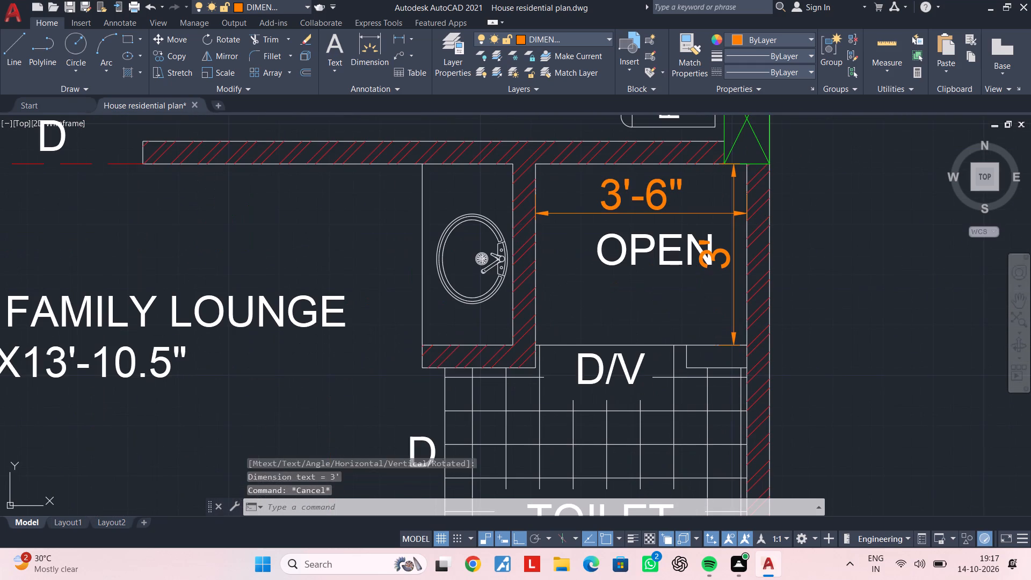
pyautogui.press('Escape')
pyautogui.press('Escape')
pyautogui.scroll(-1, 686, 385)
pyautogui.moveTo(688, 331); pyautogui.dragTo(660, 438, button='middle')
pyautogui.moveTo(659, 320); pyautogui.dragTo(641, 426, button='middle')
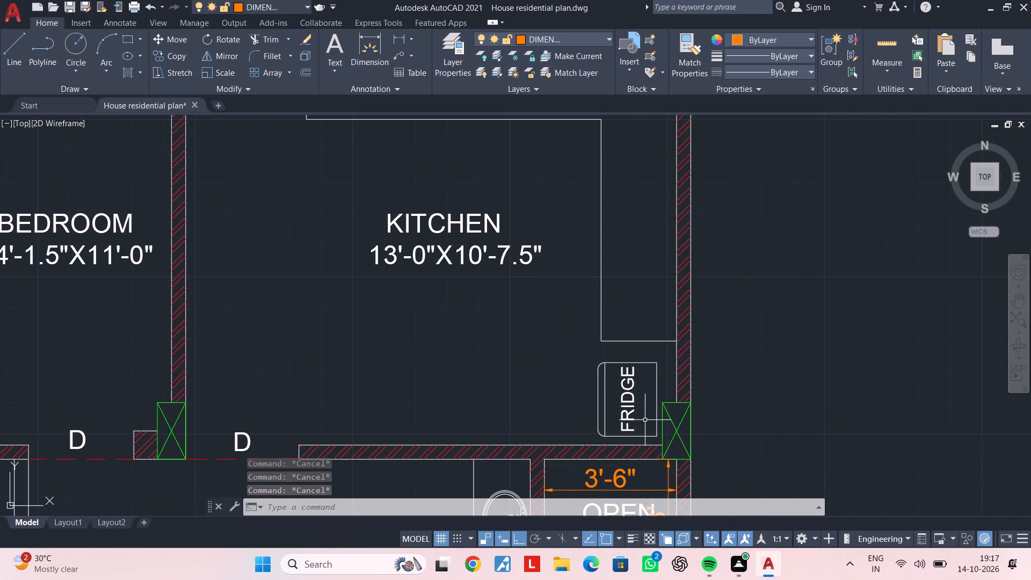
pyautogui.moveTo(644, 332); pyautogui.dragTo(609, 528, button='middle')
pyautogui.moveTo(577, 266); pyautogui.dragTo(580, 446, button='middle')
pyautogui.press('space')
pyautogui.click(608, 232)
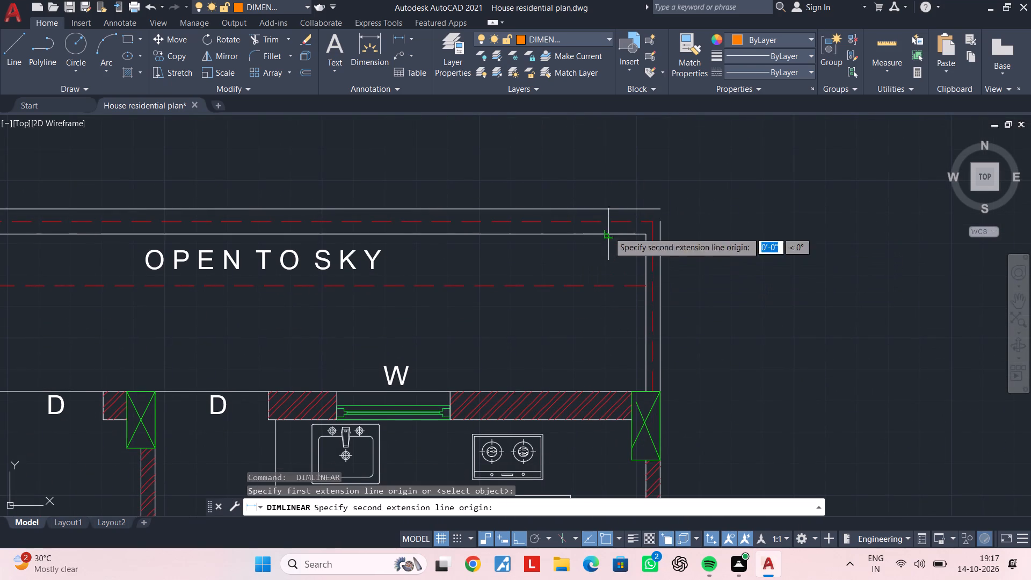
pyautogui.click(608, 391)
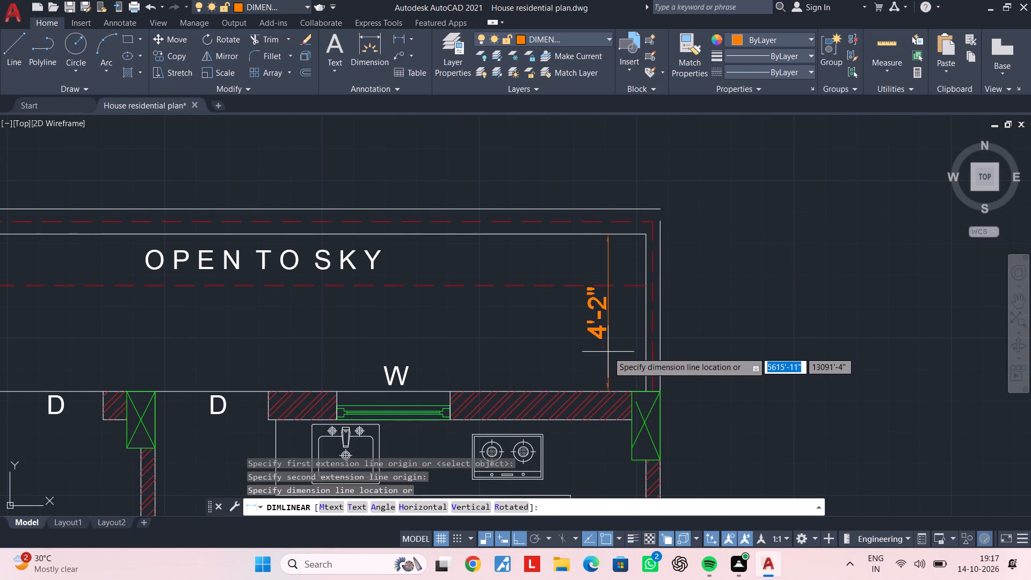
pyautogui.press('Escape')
# Add a vertical linear dimension in OPEN TO SKY, from the upper red dashed line down to the kitchen wall's outer face.
pyautogui.press('space')
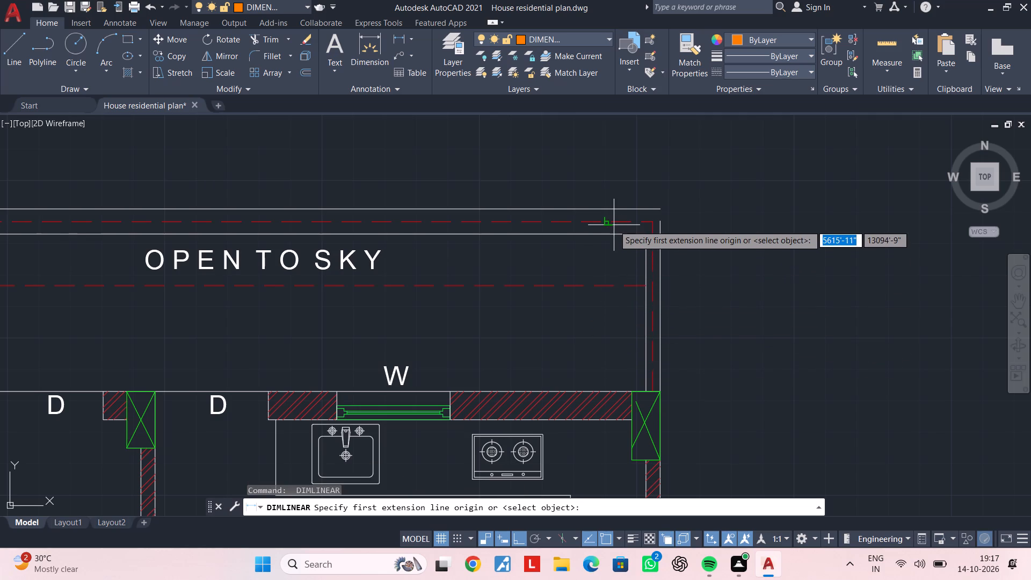
pyautogui.click(614, 223)
pyautogui.click(608, 387)
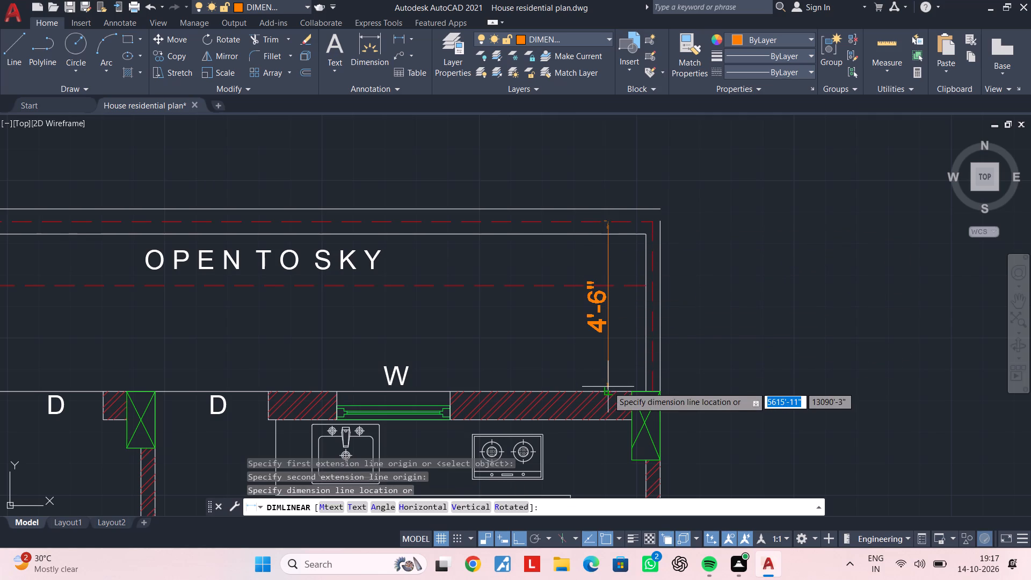
pyautogui.click(608, 387)
# Add an overall width dimension from the POOJA wall's outer corner to OPEN TO SKY's far outer corner, about 1'-4" above the plan.
pyautogui.moveTo(511, 346); pyautogui.dragTo(833, 343, button='middle')
pyautogui.moveTo(459, 318); pyautogui.dragTo(812, 322, button='middle')
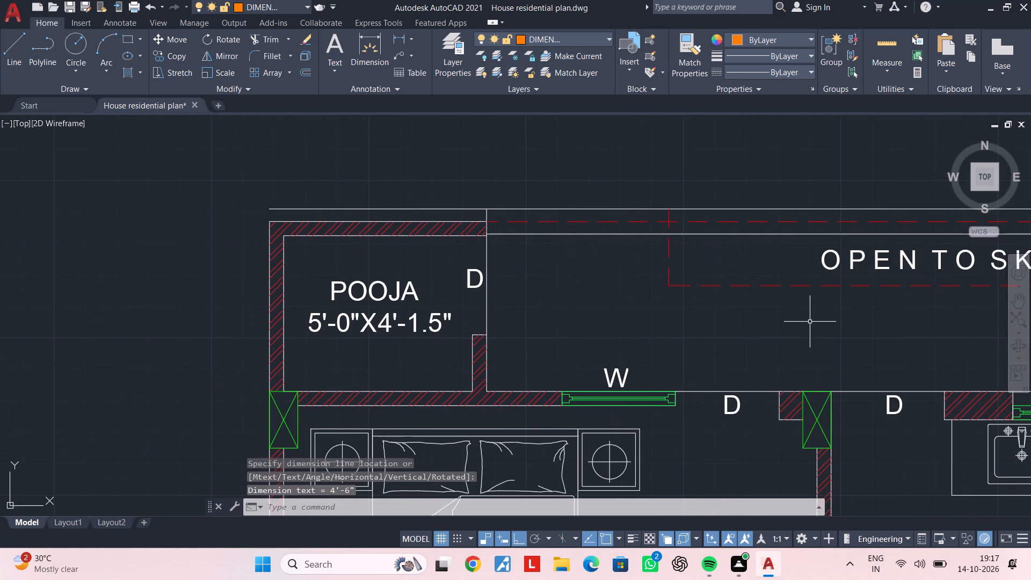
pyautogui.press('space')
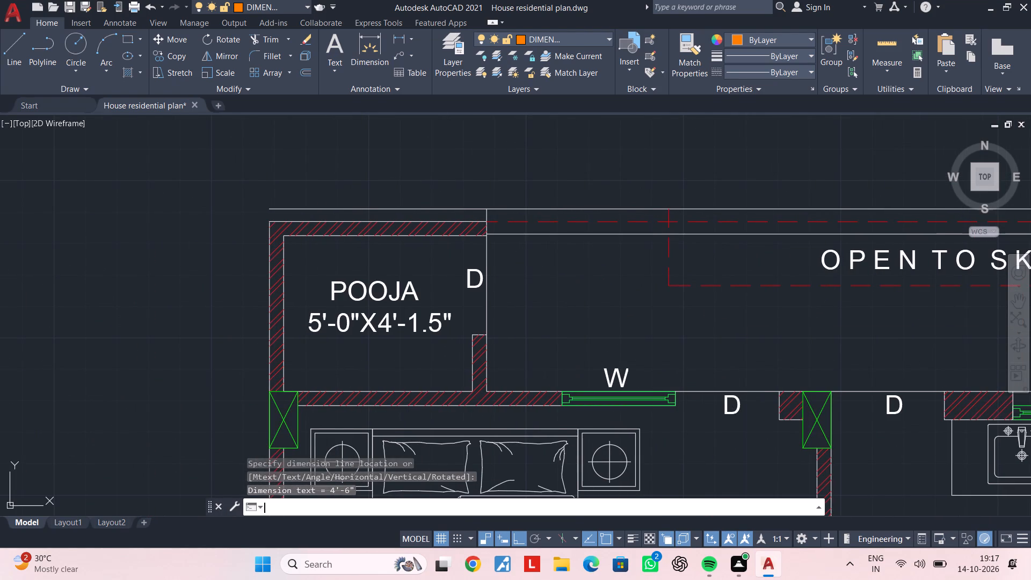
pyautogui.moveTo(538, 298); pyautogui.dragTo(678, 295, button='middle')
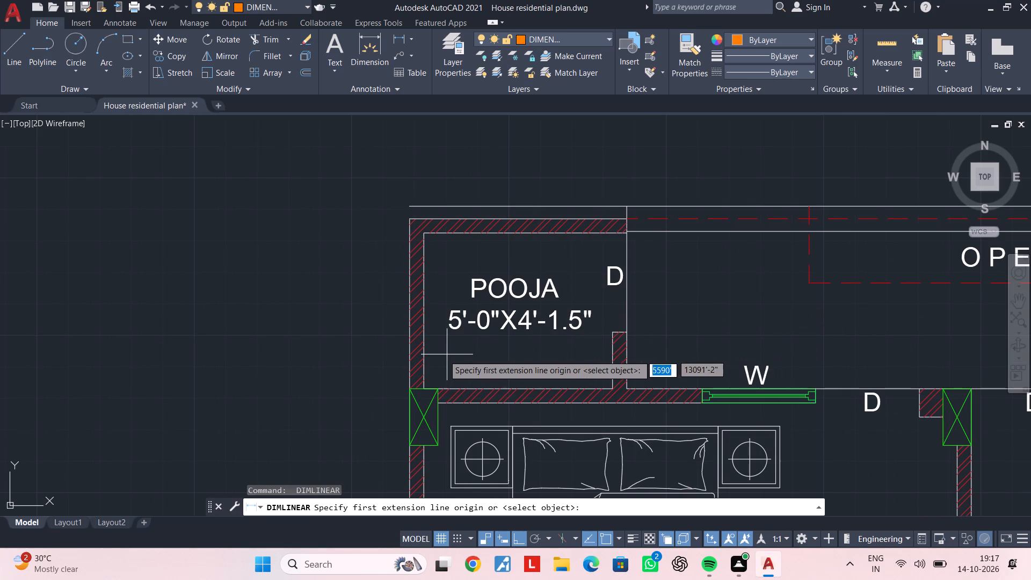
pyautogui.scroll(-2, 441, 354)
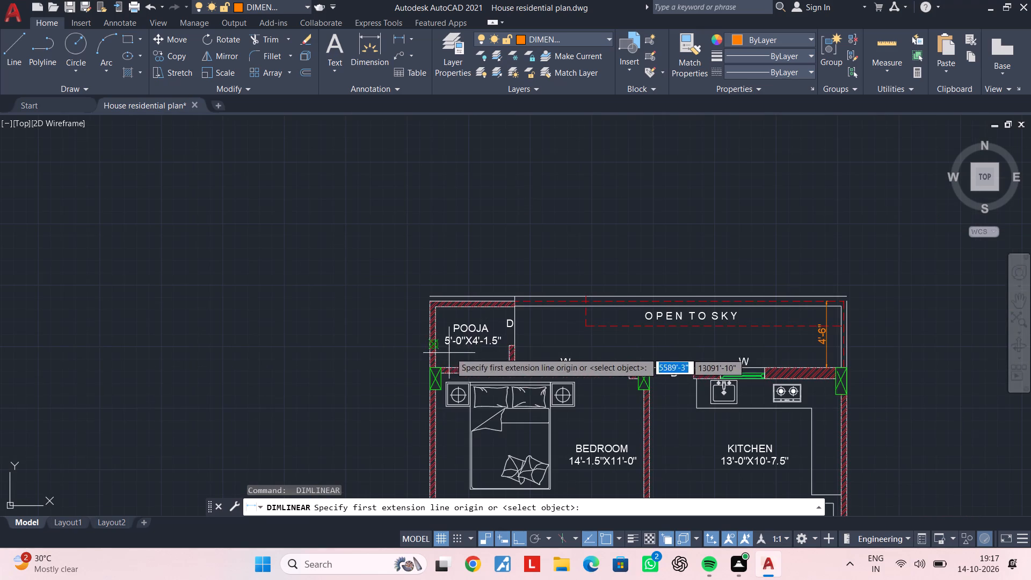
pyautogui.press('space')
pyautogui.scroll(2, 432, 307)
pyautogui.press('space')
pyautogui.press('space')
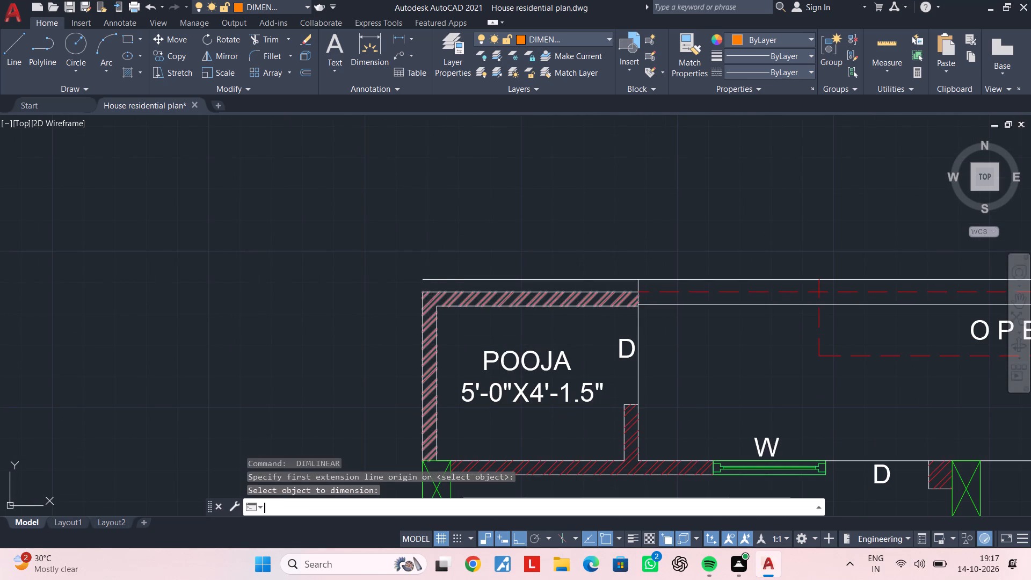
pyautogui.click(424, 293)
pyautogui.moveTo(774, 291); pyautogui.dragTo(464, 293, button='middle')
pyautogui.moveTo(933, 291); pyautogui.dragTo(587, 289, button='middle')
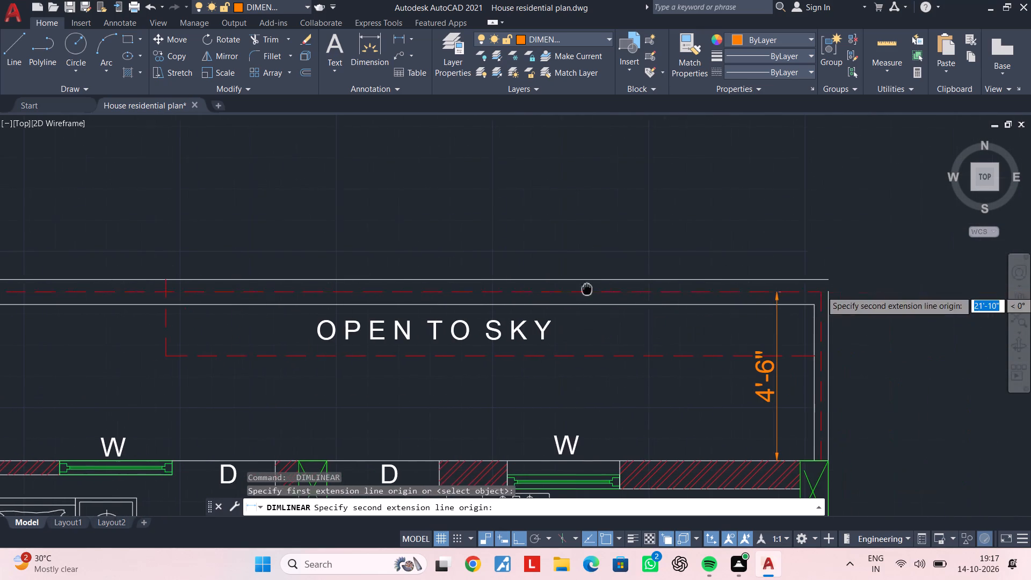
pyautogui.moveTo(587, 289); pyautogui.dragTo(585, 289, button='middle')
pyautogui.click(826, 289)
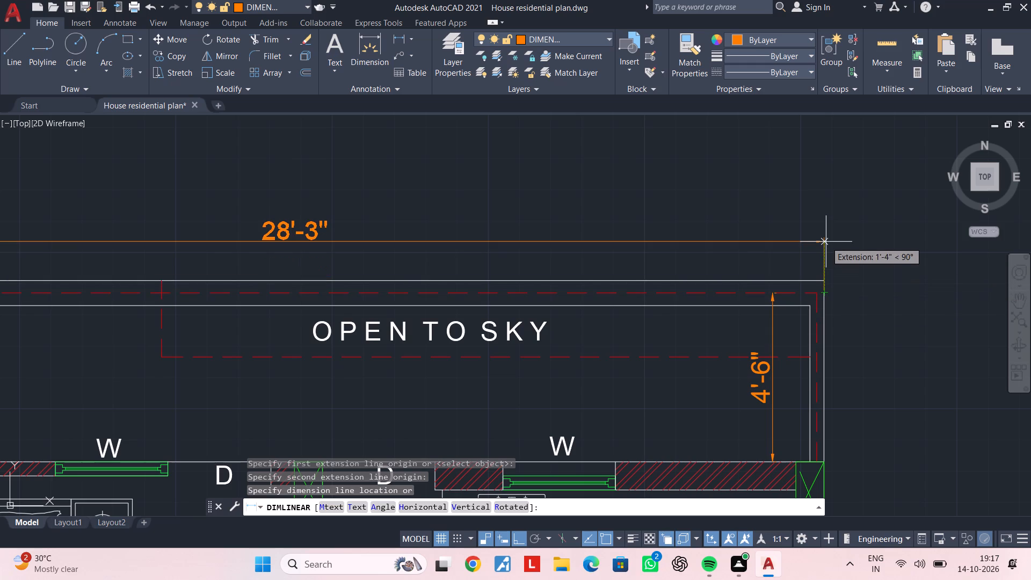
pyautogui.scroll(-1, 826, 242)
pyautogui.click(826, 242)
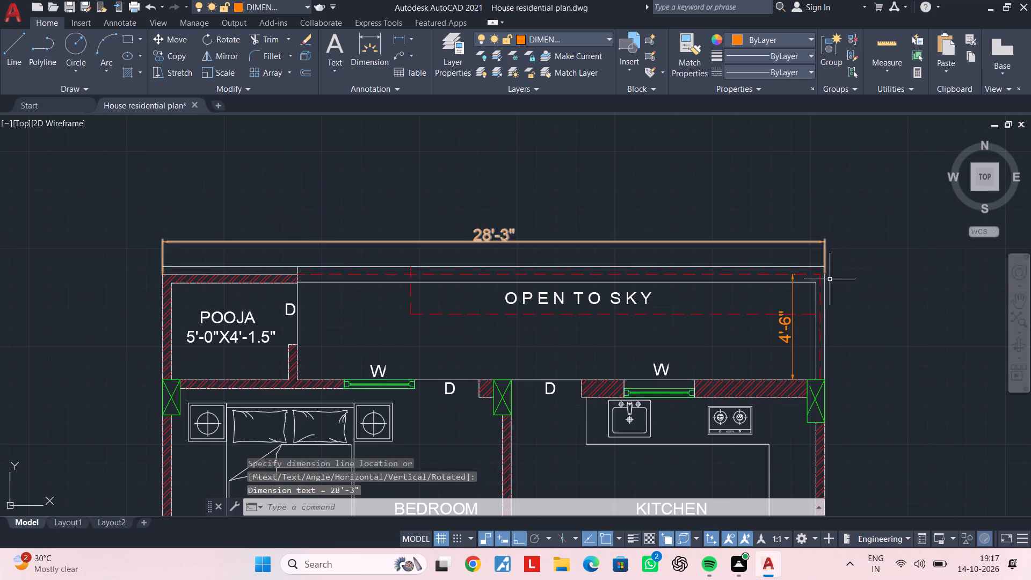
pyautogui.press('Escape')
# Extend the outer vertical boundary line beside OPEN TO SKY up to the topmost horizontal line.
pyautogui.scroll(2, 845, 292)
pyautogui.scroll(4, 794, 252)
pyautogui.scroll(-3, 794, 253)
pyautogui.moveTo(793, 263); pyautogui.dragTo(783, 295, button='middle')
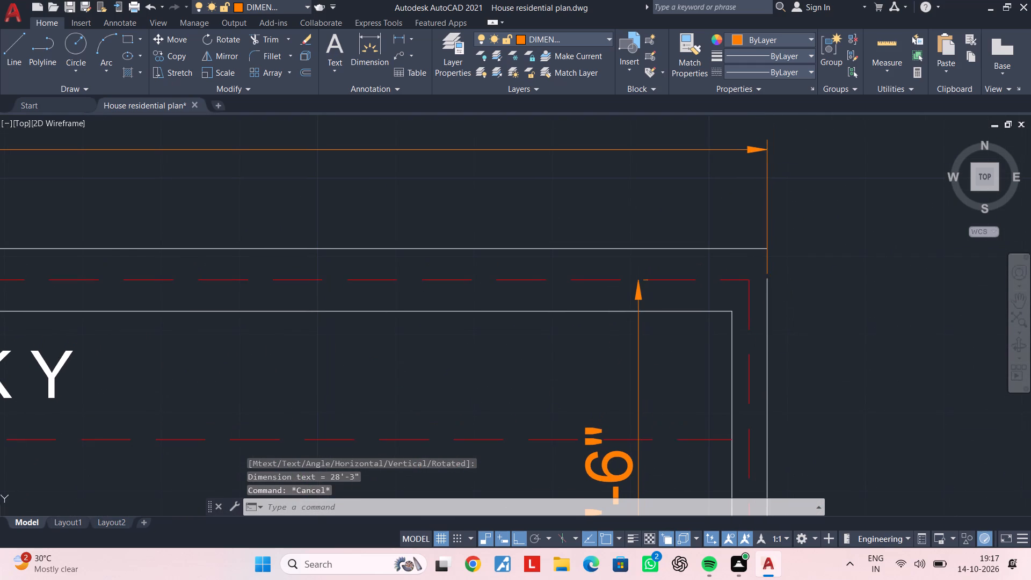
pyautogui.press('Escape')
pyautogui.press('Escape')
pyautogui.write('EX')
pyautogui.press('space')
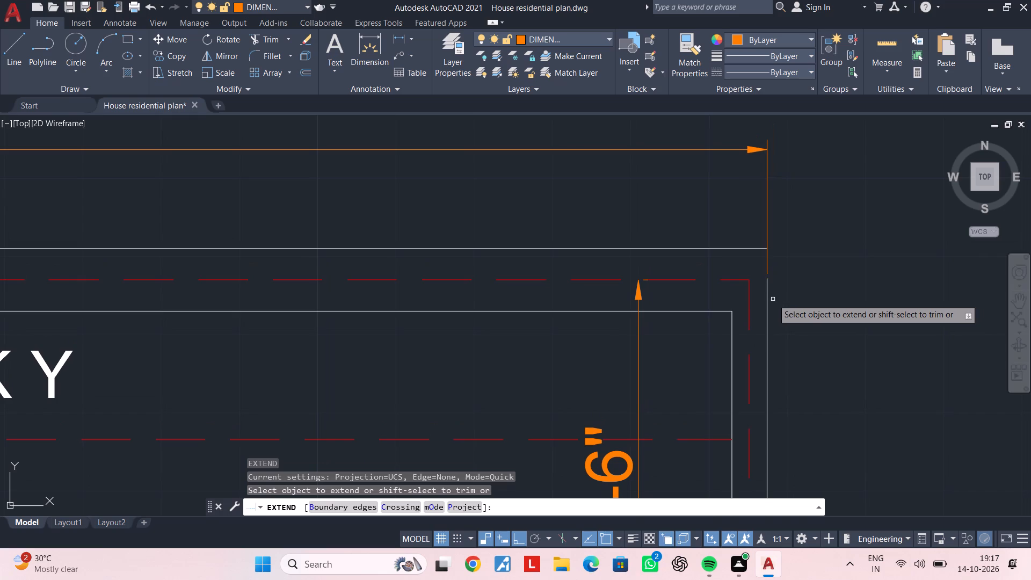
pyautogui.click(767, 299)
pyautogui.scroll(-2, 767, 299)
pyautogui.moveTo(672, 266); pyautogui.dragTo(923, 279, button='middle')
pyautogui.press('Escape')
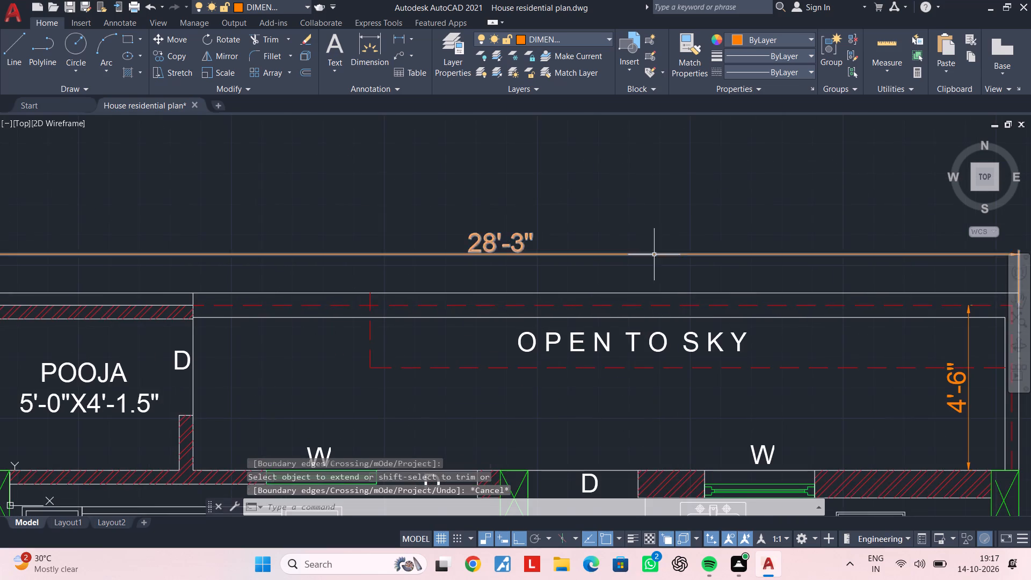
pyautogui.scroll(-3, 547, 247)
pyautogui.moveTo(558, 253); pyautogui.dragTo(641, 216, button='middle')
pyautogui.press('Escape')
pyautogui.press('Escape')
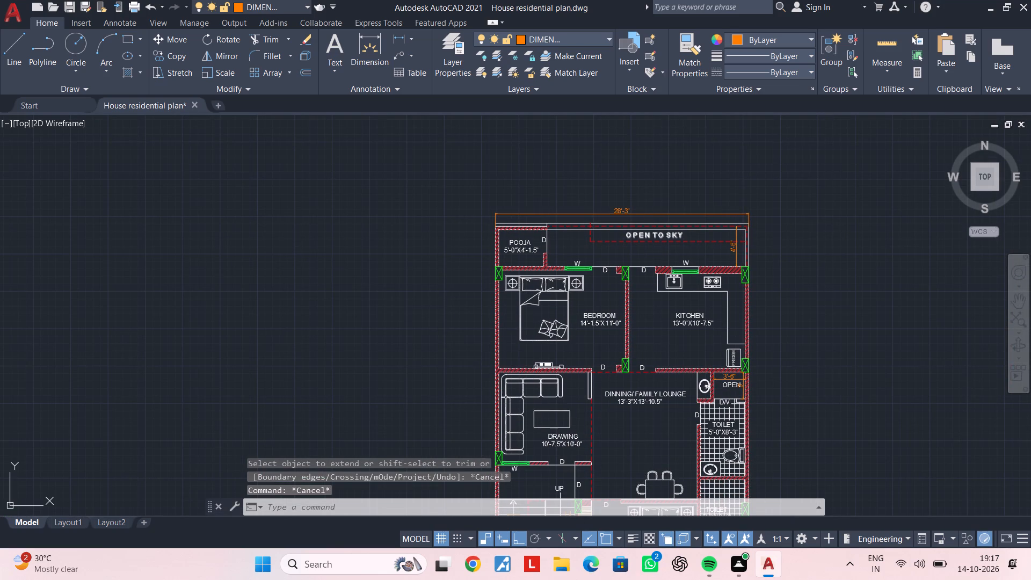
pyautogui.press('Escape')
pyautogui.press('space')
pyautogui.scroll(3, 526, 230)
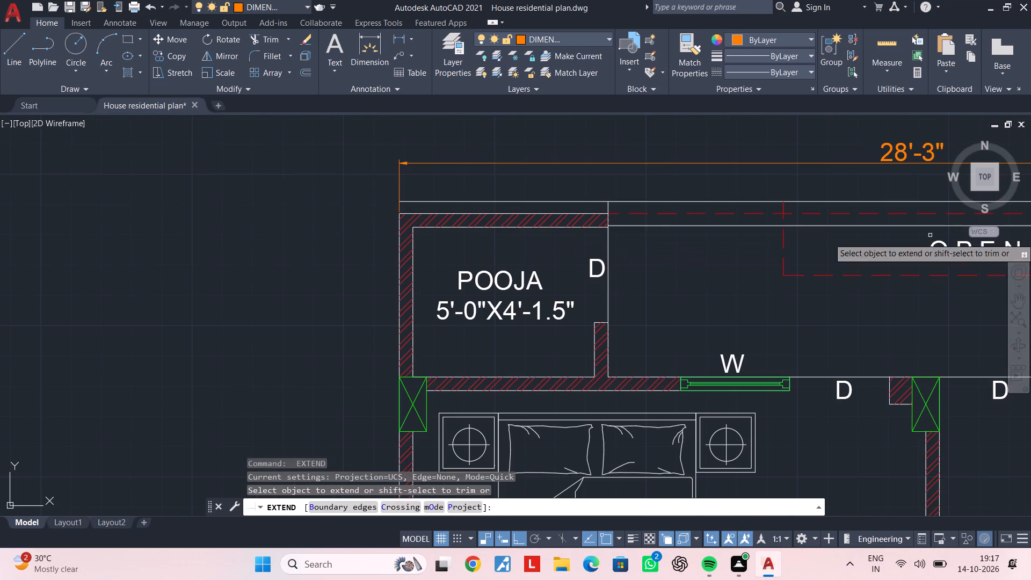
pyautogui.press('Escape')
# Add an overall vertical linear dimension from the POOJA wall's outer corner to the entry's outer corner, placed outside the porch's outer dimension.
pyautogui.click(399, 38)
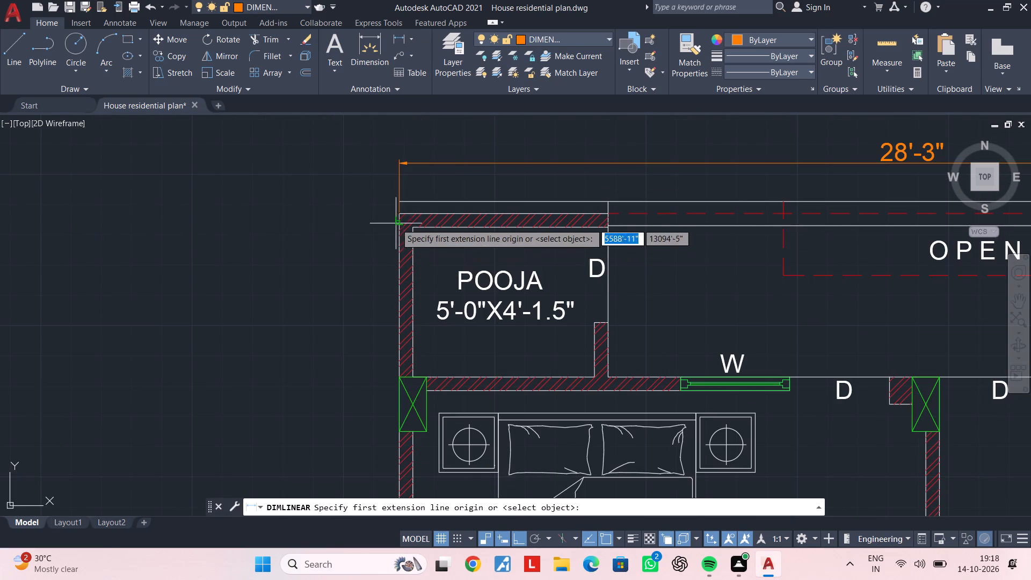
pyautogui.scroll(2, 395, 215)
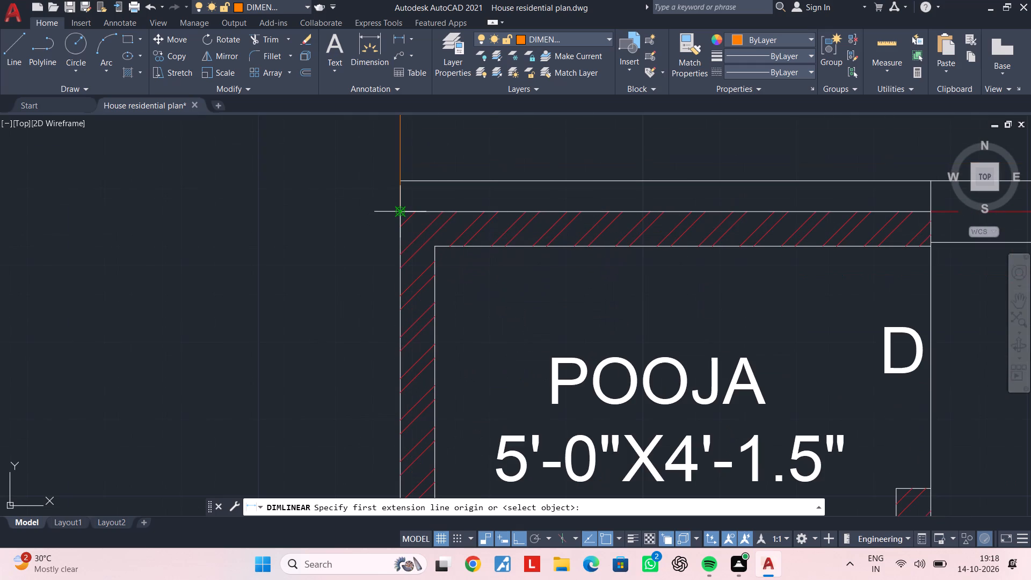
pyautogui.click(396, 209)
pyautogui.scroll(-3, 400, 322)
pyautogui.moveTo(400, 322); pyautogui.dragTo(403, 285, button='middle')
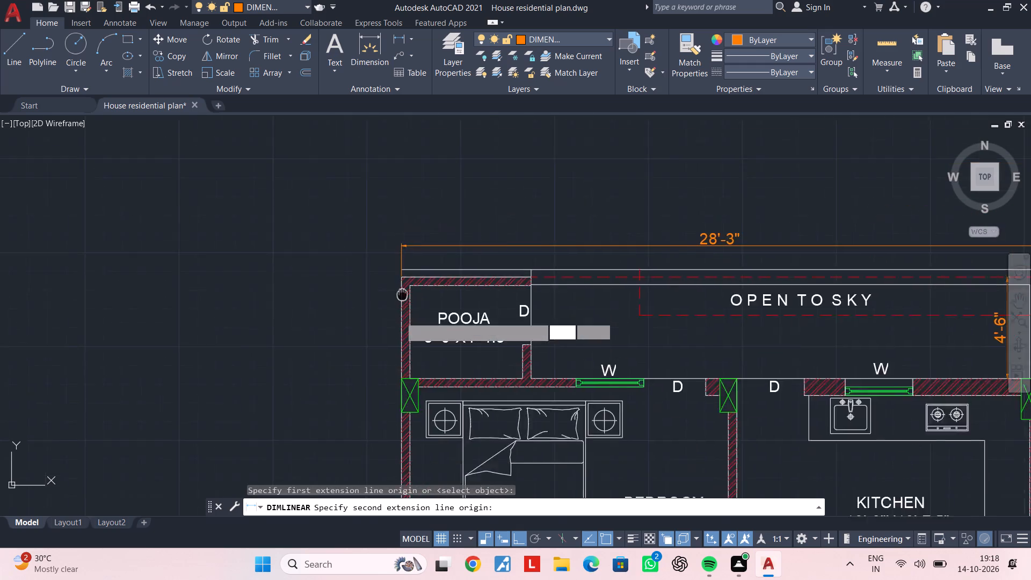
pyautogui.moveTo(403, 285); pyautogui.dragTo(402, 51, button='middle')
pyautogui.moveTo(376, 295); pyautogui.dragTo(397, 86, button='middle')
pyautogui.scroll(-1, 389, 261)
pyautogui.moveTo(397, 327); pyautogui.dragTo(420, 144, button='middle')
pyautogui.scroll(-1, 423, 346)
pyautogui.moveTo(423, 346); pyautogui.dragTo(424, 277, button='middle')
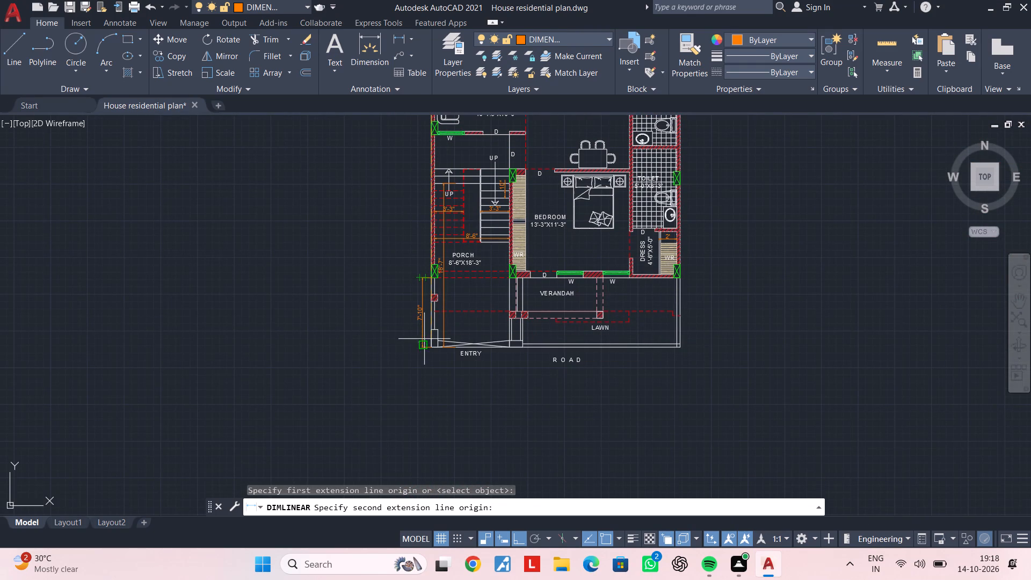
pyautogui.scroll(4, 432, 340)
pyautogui.click(413, 384)
pyautogui.scroll(-4, 375, 388)
pyautogui.scroll(2, 343, 390)
pyautogui.moveTo(343, 390); pyautogui.dragTo(342, 485, button='middle')
pyautogui.scroll(-1, 313, 214)
pyautogui.moveTo(313, 230); pyautogui.dragTo(317, 431, button='middle')
pyautogui.scroll(3, 314, 248)
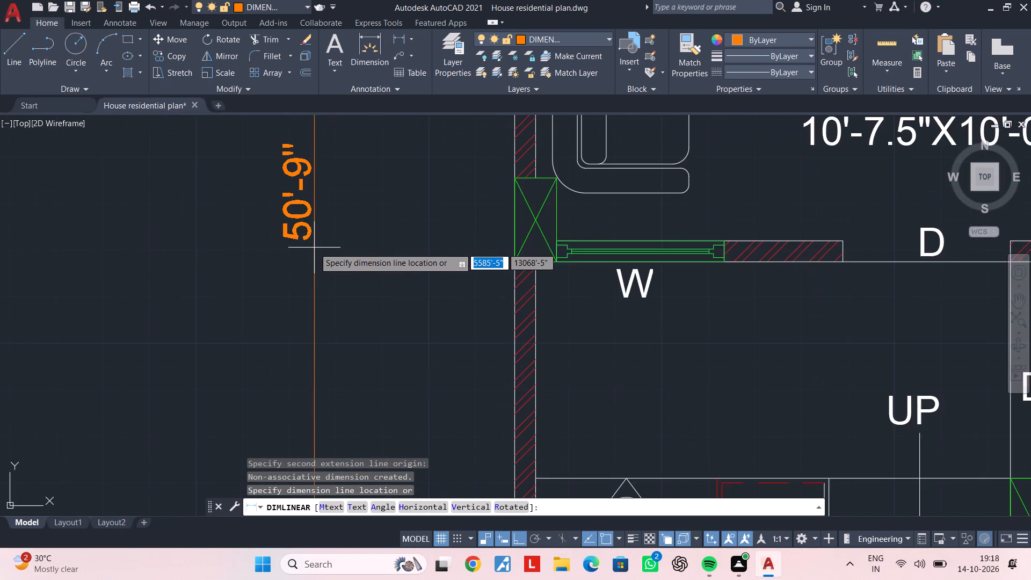
pyautogui.scroll(-3, 314, 248)
pyautogui.scroll(1, 323, 314)
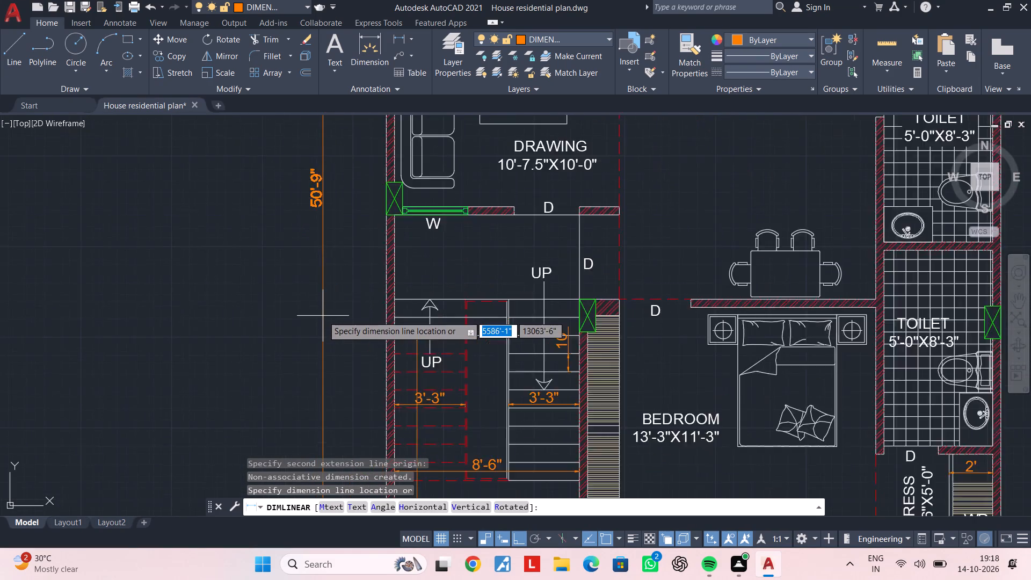
pyautogui.scroll(1, 323, 316)
pyautogui.scroll(-2, 323, 318)
pyautogui.moveTo(323, 321); pyautogui.dragTo(329, 155, button='middle')
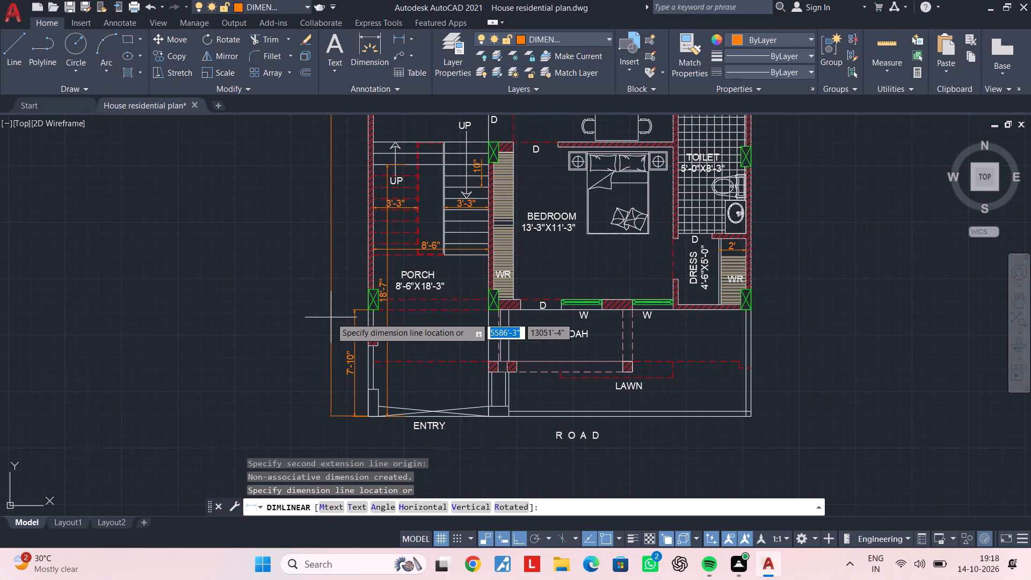
pyautogui.click(337, 317)
pyautogui.press('Escape')
# Save the House residential plan drawing with the dimensioned floor plan in view.
pyautogui.scroll(-3, 353, 306)
pyautogui.moveTo(362, 350); pyautogui.dragTo(361, 397, button='middle')
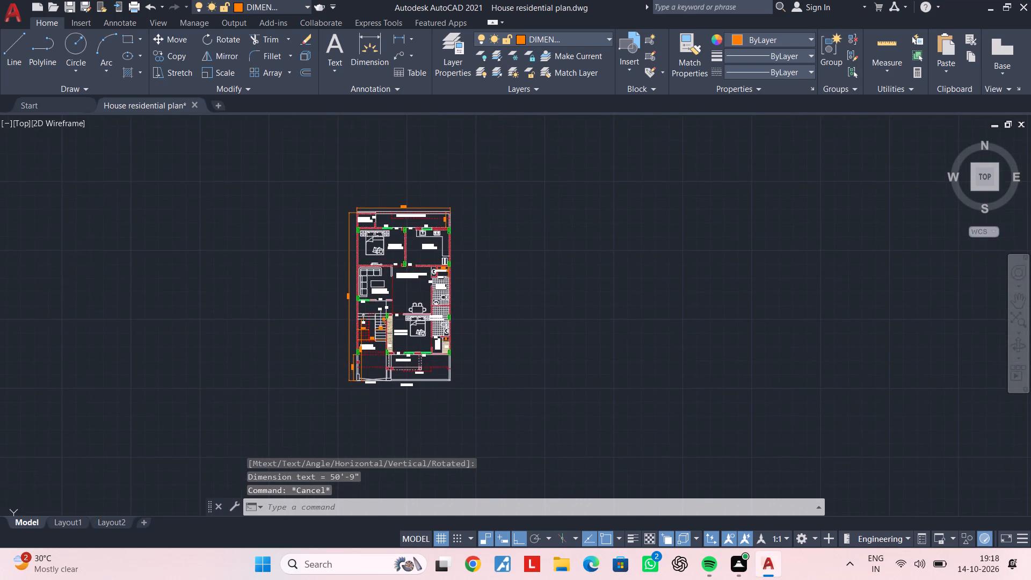
pyautogui.scroll(2, 435, 297)
pyautogui.moveTo(437, 300); pyautogui.dragTo(426, 357, button='middle')
pyautogui.hotkey('ctrl', 's')
pyautogui.hotkey('ctrl', 's')
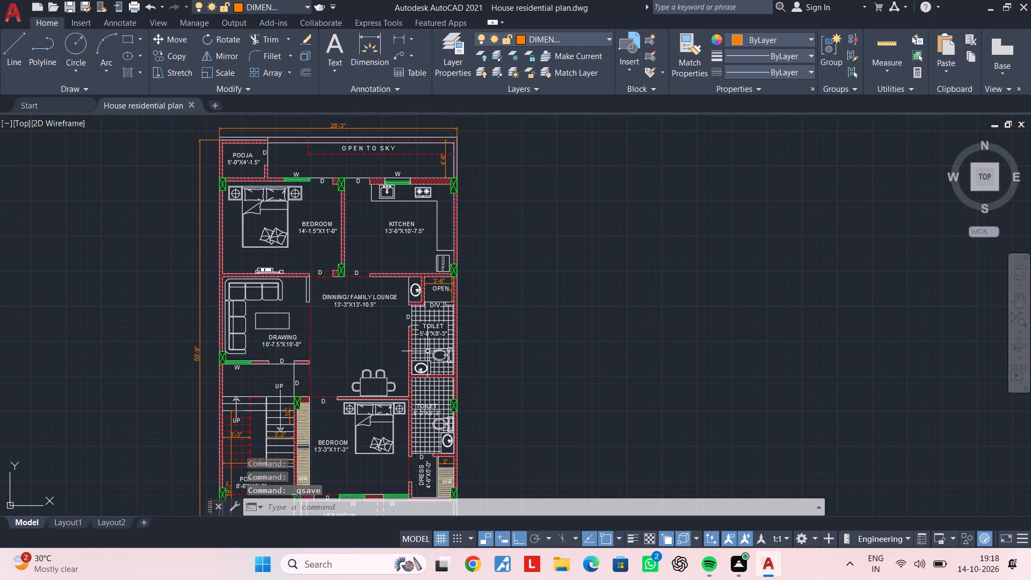
pyautogui.hotkey('ctrl', 's')
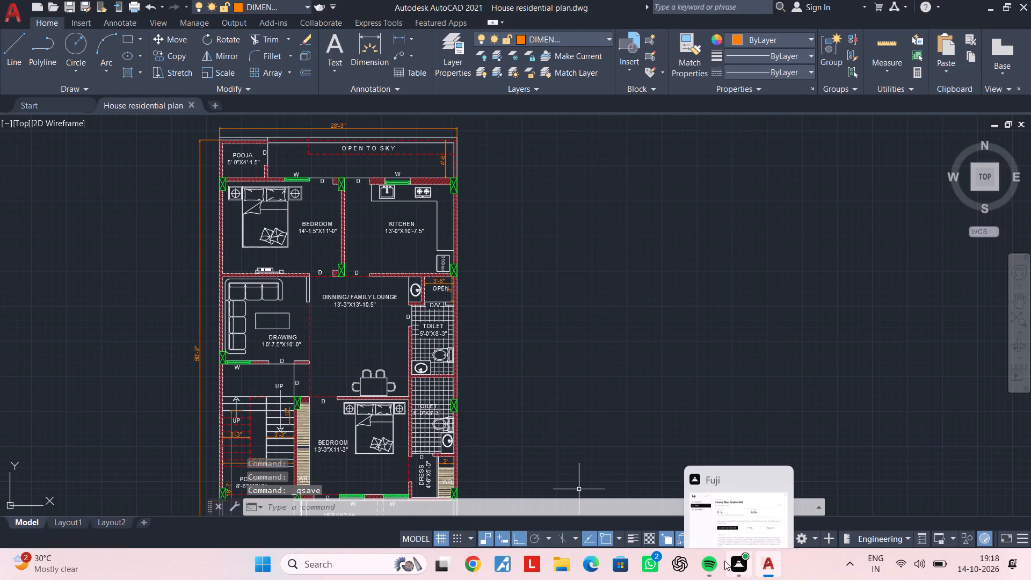
pyautogui.hotkey('ctrl', 's')
pyautogui.hotkey('ctrl', 's')
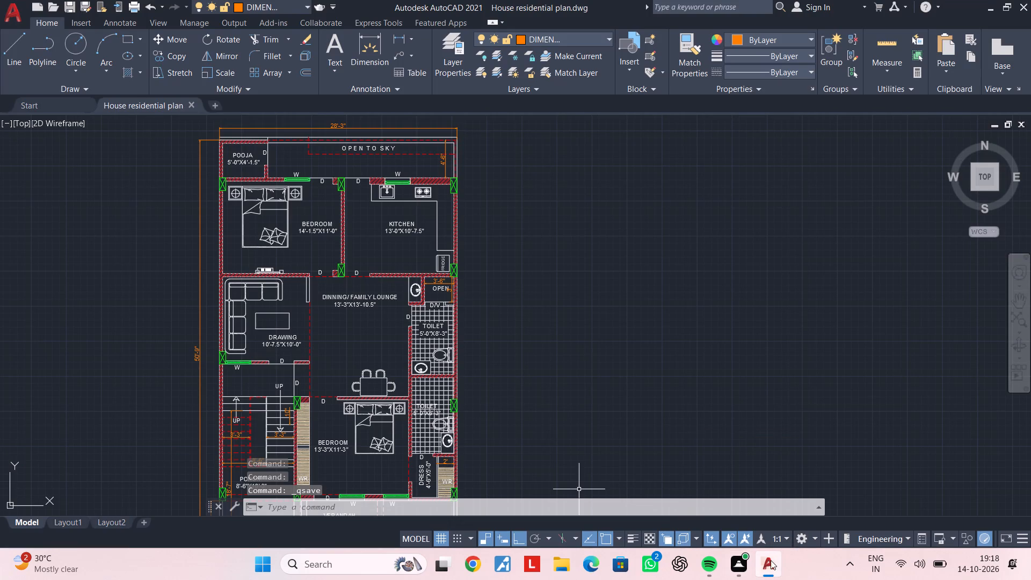
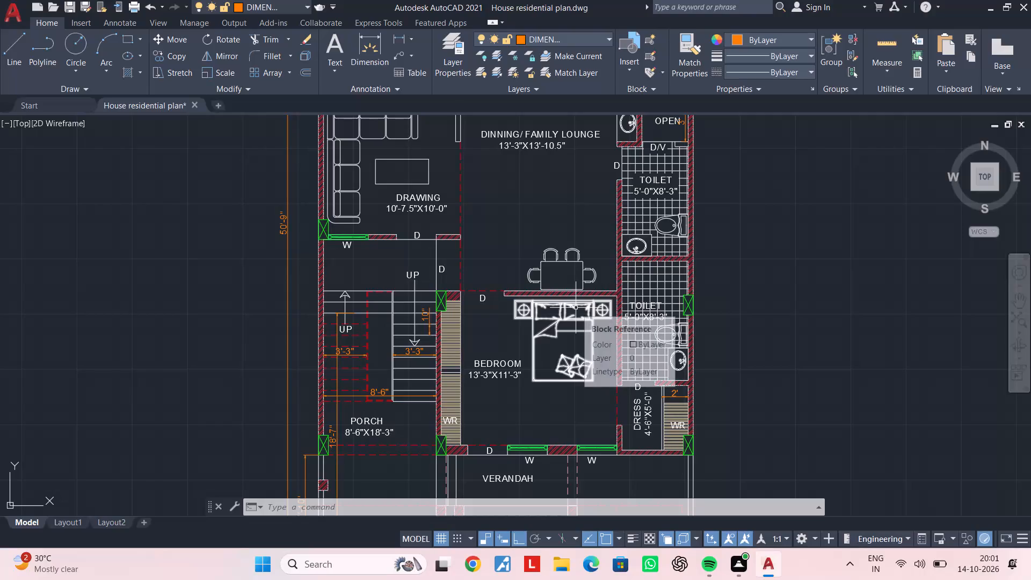
# Examine the house floor plan's room layout, from the open-to-sky strip and bedrooms down to the porch and verandah.
pyautogui.scroll(1, 576, 308)
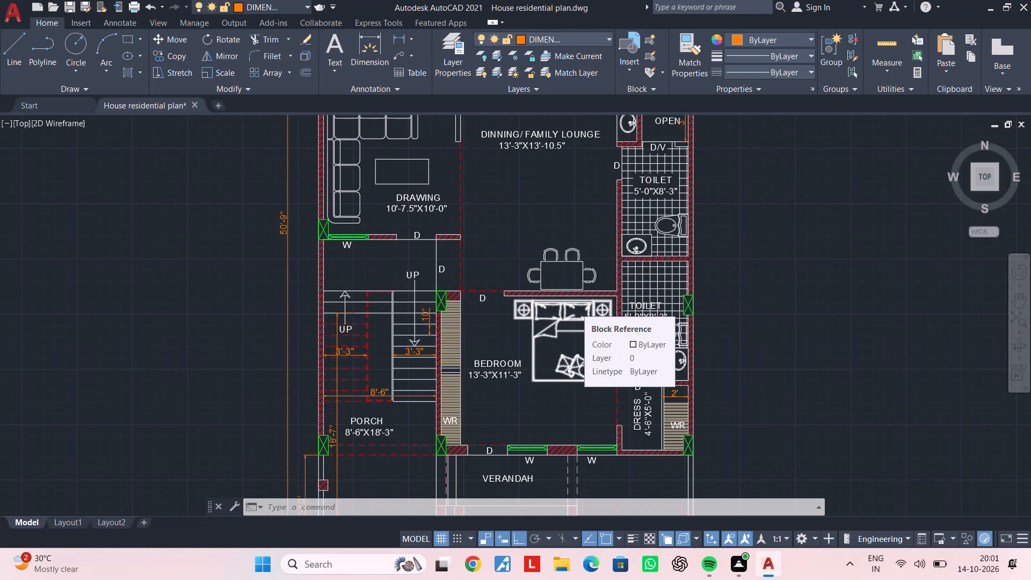
pyautogui.scroll(-2, 626, 285)
pyautogui.moveTo(622, 285); pyautogui.dragTo(617, 329, button='middle')
pyautogui.moveTo(595, 315); pyautogui.dragTo(612, 301, button='middle')
pyautogui.press('Escape')
pyautogui.moveTo(629, 240); pyautogui.dragTo(612, 299, button='middle')
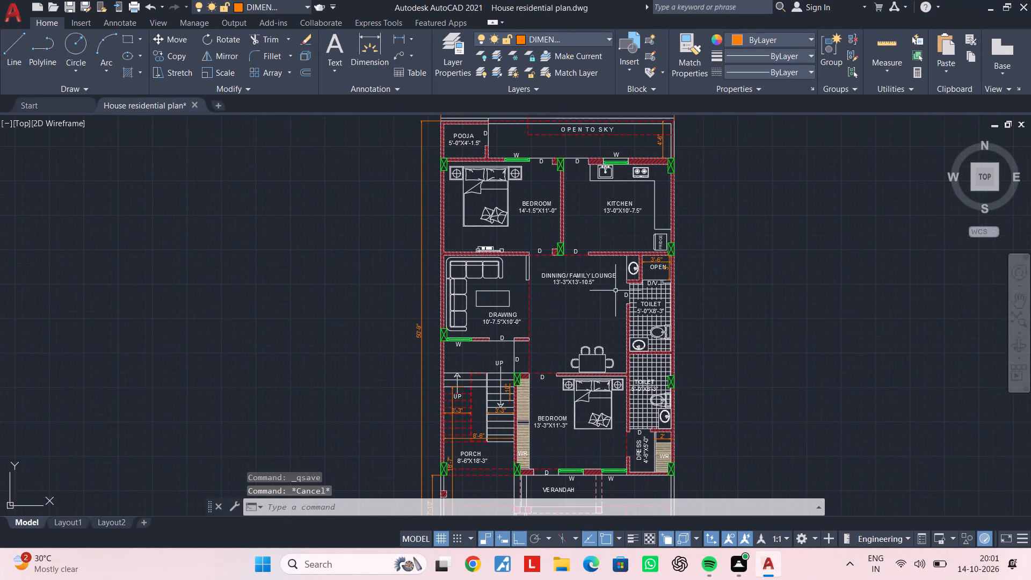
pyautogui.scroll(-2, 615, 289)
pyautogui.moveTo(615, 289); pyautogui.dragTo(537, 291, button='middle')
pyautogui.scroll(3, 536, 291)
pyautogui.moveTo(601, 264); pyautogui.dragTo(527, 277, button='middle')
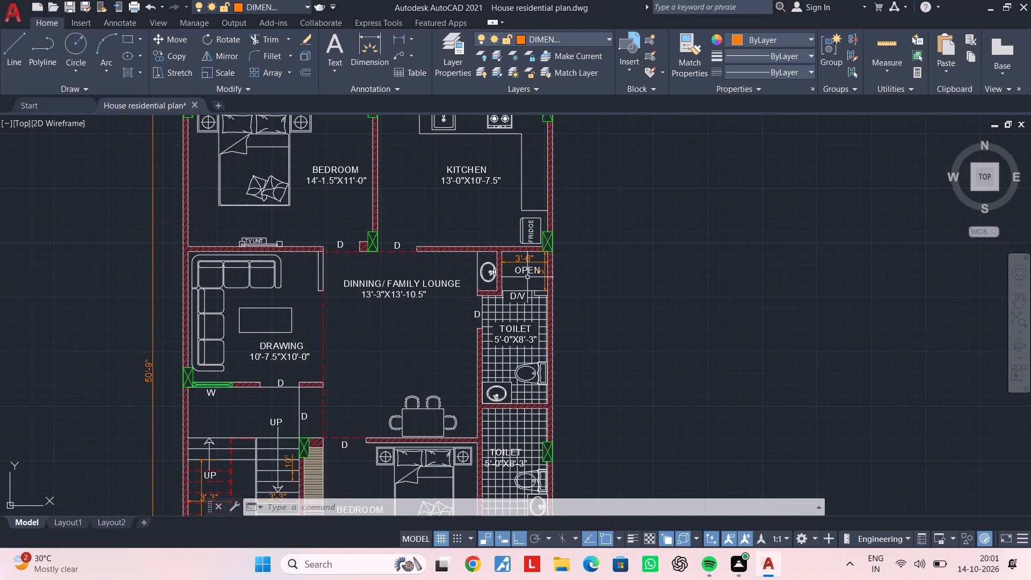
pyautogui.press('Escape')
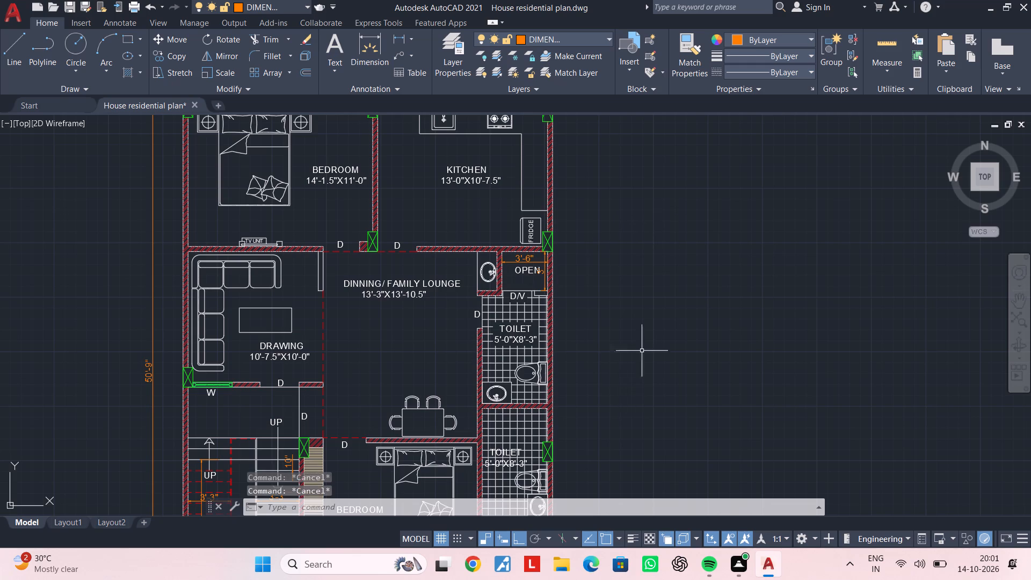
pyautogui.press('Escape')
pyautogui.scroll(-1, 684, 274)
pyautogui.moveTo(684, 274); pyautogui.dragTo(550, 272, button='middle')
pyautogui.moveTo(587, 253); pyautogui.dragTo(539, 281, button='middle')
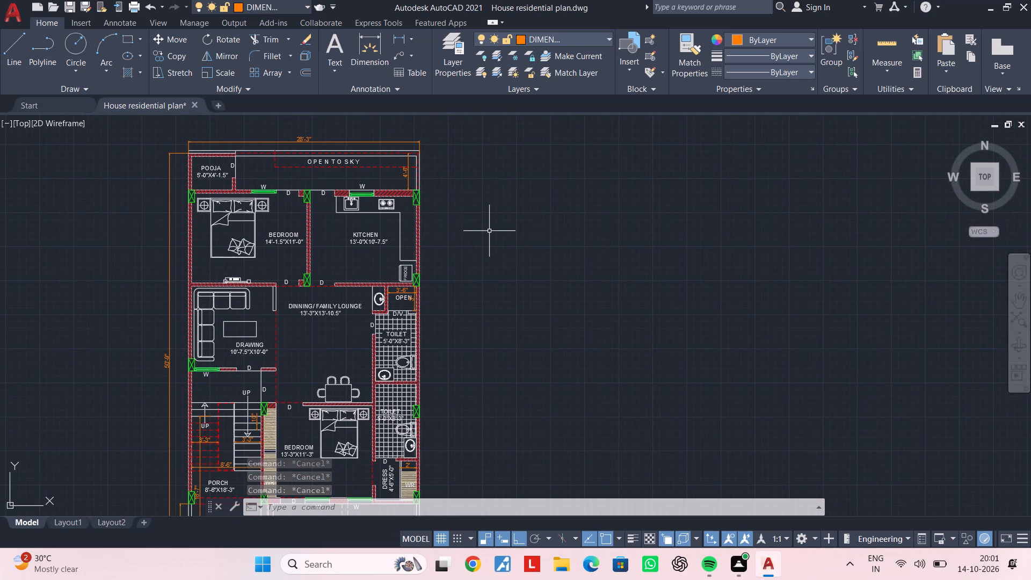
pyautogui.press('Escape')
pyautogui.press('Escape')
pyautogui.press('Escape')
pyautogui.scroll(-1, 489, 231)
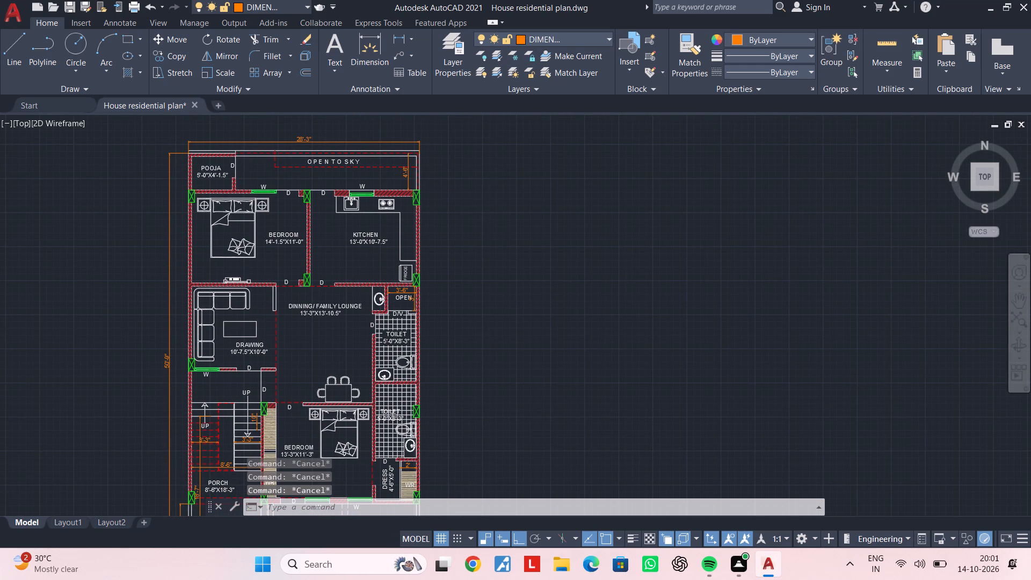
pyautogui.moveTo(489, 231); pyautogui.dragTo(486, 240, button='middle')
pyautogui.scroll(-1, 469, 252)
pyautogui.moveTo(469, 252); pyautogui.dragTo(474, 245, button='middle')
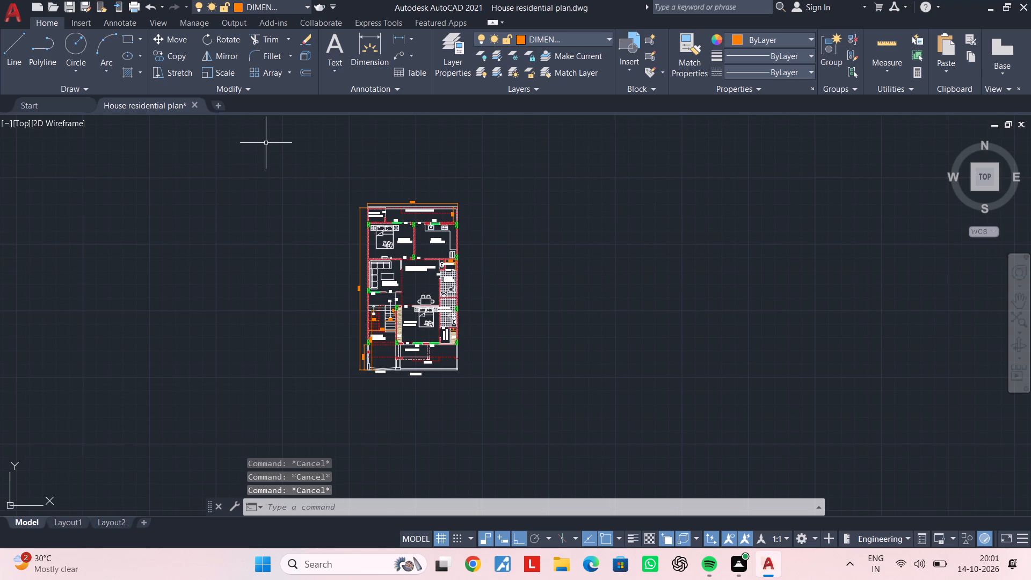
pyautogui.scroll(2, 376, 233)
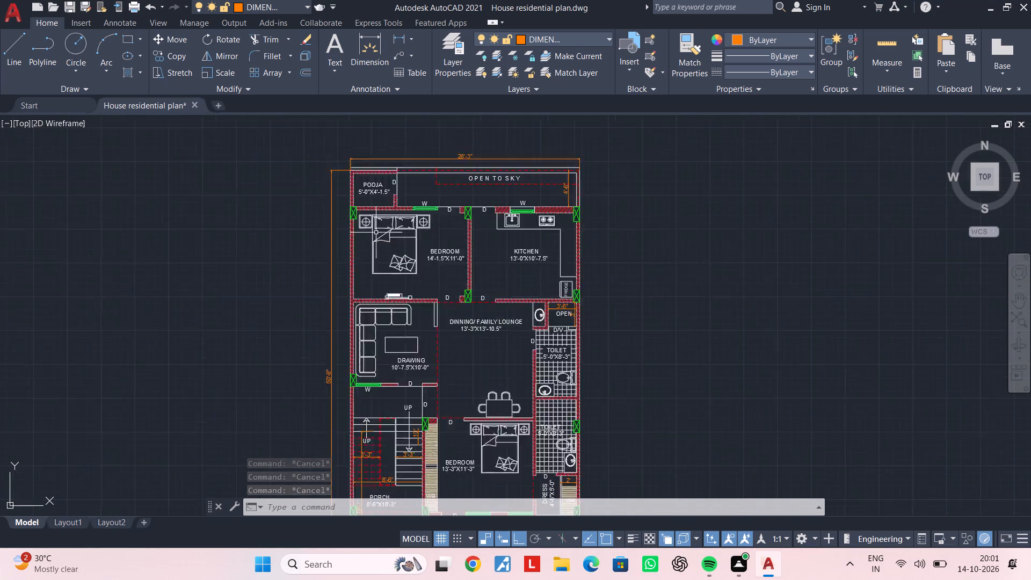
pyautogui.scroll(2, 376, 233)
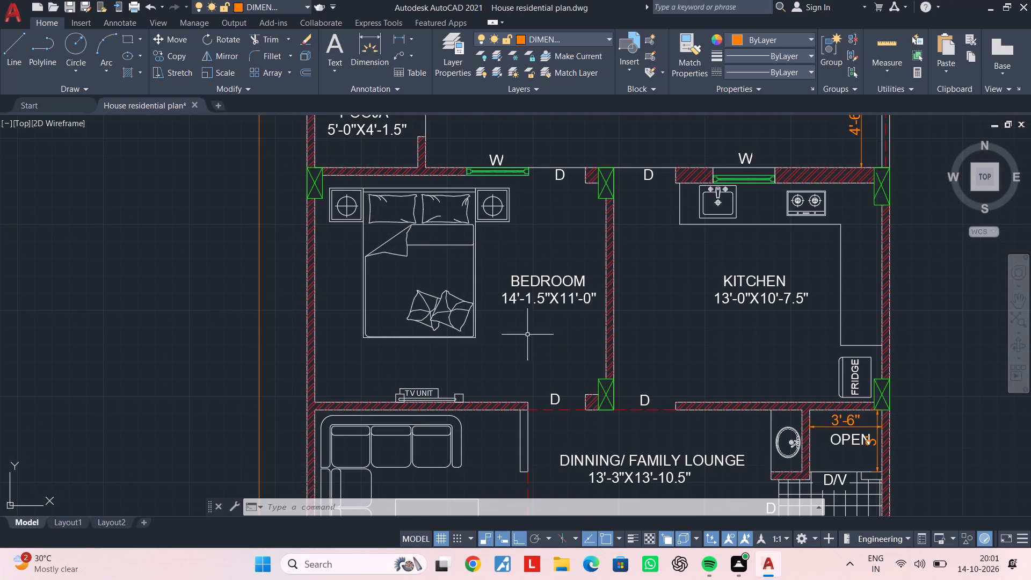
pyautogui.moveTo(599, 397); pyautogui.dragTo(564, 278, button='middle')
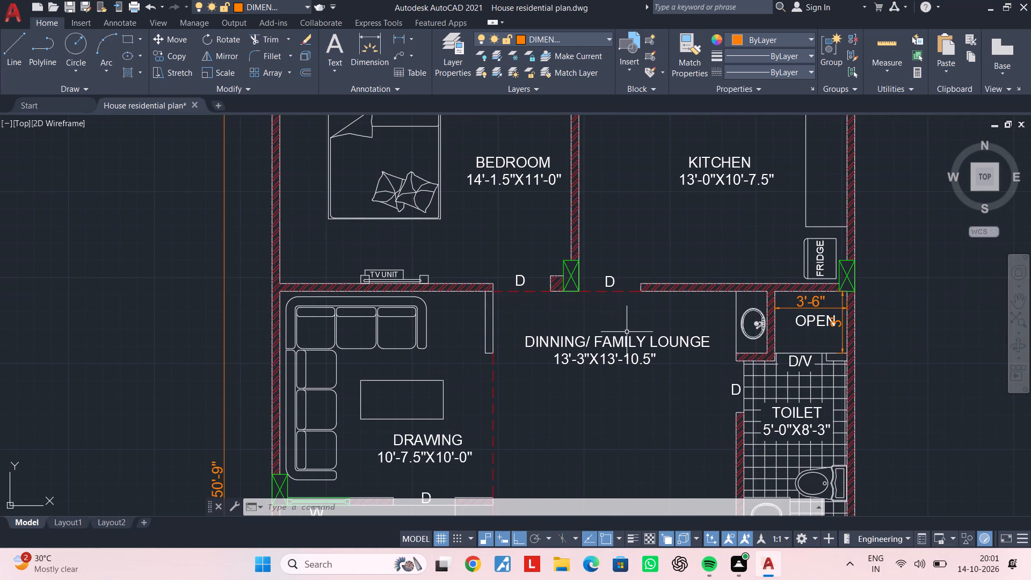
pyautogui.press('Escape')
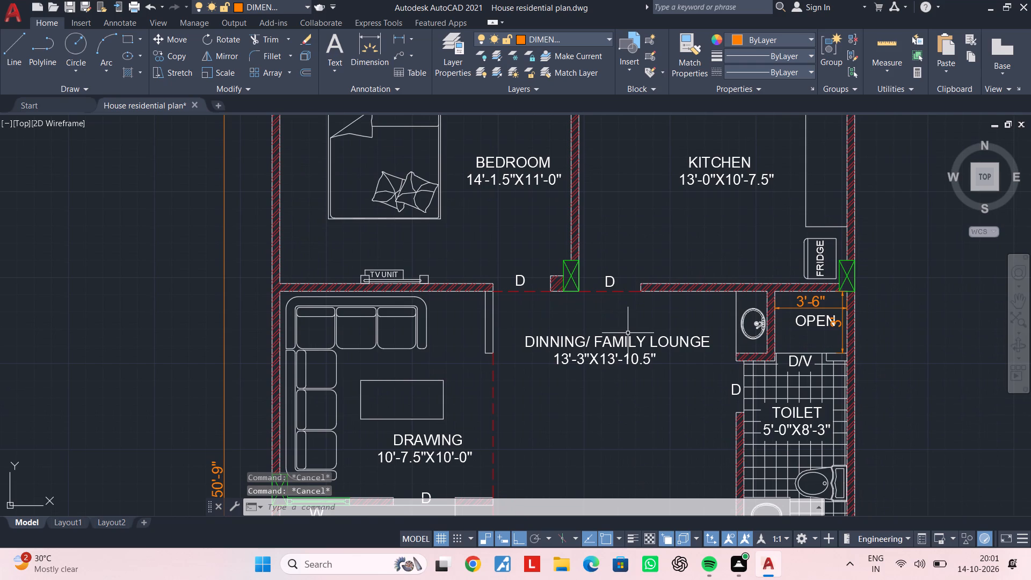
# Copy the entire floor plan horizontally about 35'-9" to place a duplicate beside the original.
pyautogui.scroll(-1, 628, 333)
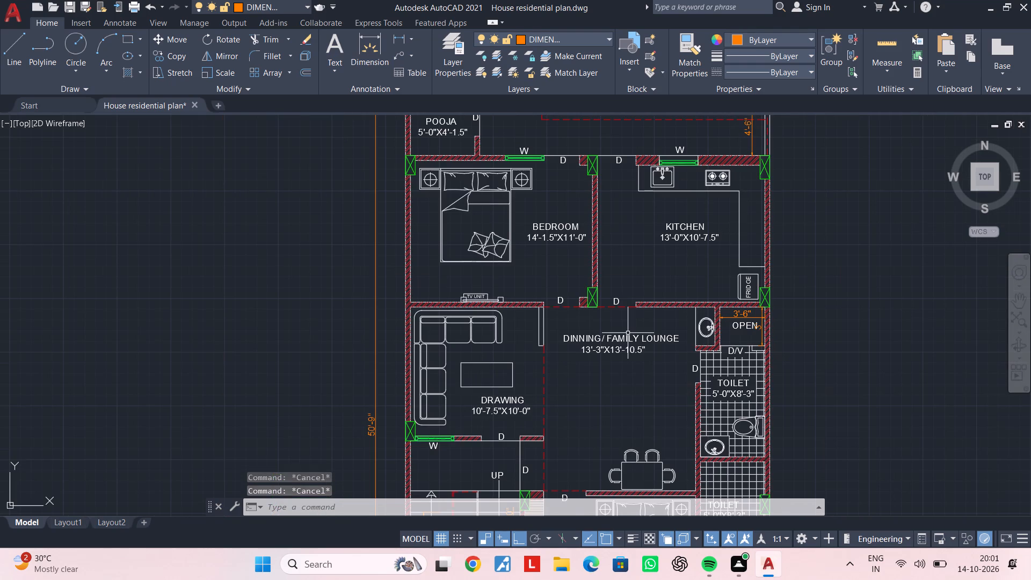
pyautogui.scroll(-2, 628, 333)
pyautogui.moveTo(677, 330); pyautogui.dragTo(593, 291, button='middle')
pyautogui.scroll(-2, 590, 280)
pyautogui.click(484, 185)
pyautogui.click(638, 372)
pyautogui.write('CO')
pyautogui.press('space')
pyautogui.scroll(3, 564, 339)
pyautogui.click(604, 407)
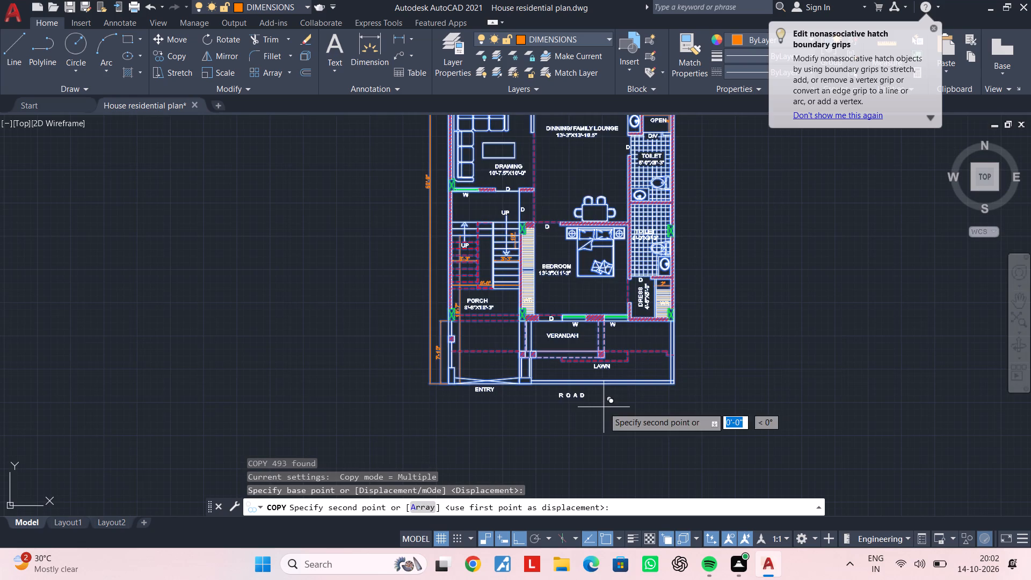
pyautogui.scroll(-1, 709, 420)
pyautogui.moveTo(708, 420); pyautogui.dragTo(536, 417, button='middle')
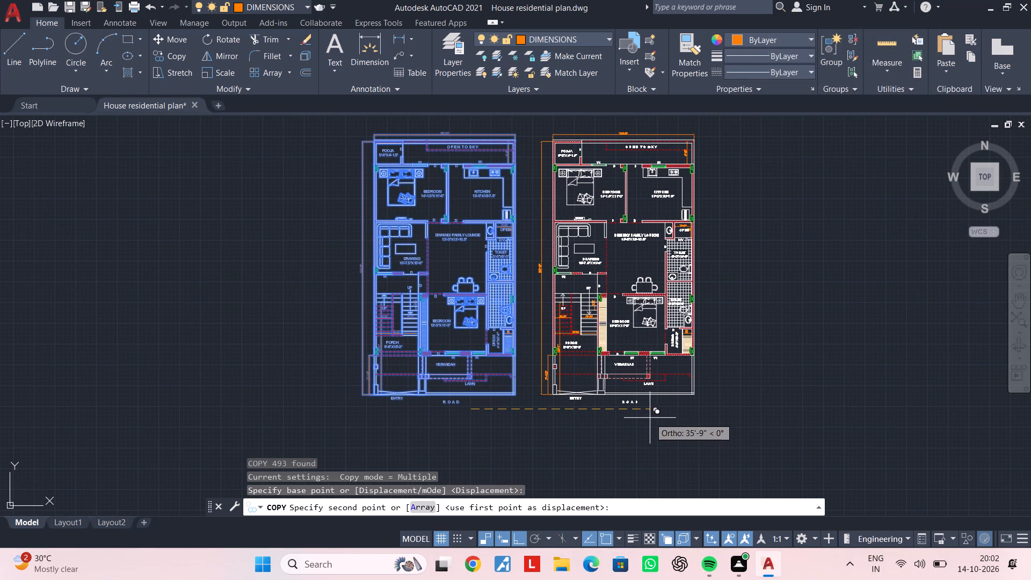
pyautogui.click(650, 418)
pyautogui.press('Escape')
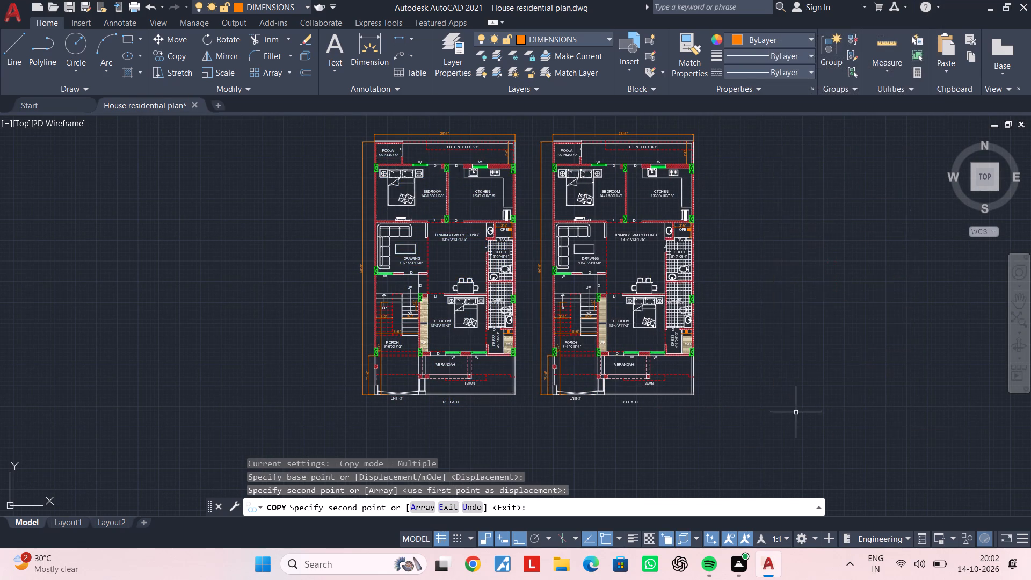
pyautogui.press('Escape')
# Erase the OPEN TO SKY label and the dashed red horizontal and vertical lines around it in the copied plan.
pyautogui.moveTo(599, 157); pyautogui.dragTo(600, 344, button='middle')
pyautogui.scroll(3, 604, 345)
pyautogui.scroll(1, 647, 340)
pyautogui.middleClick(647, 340)
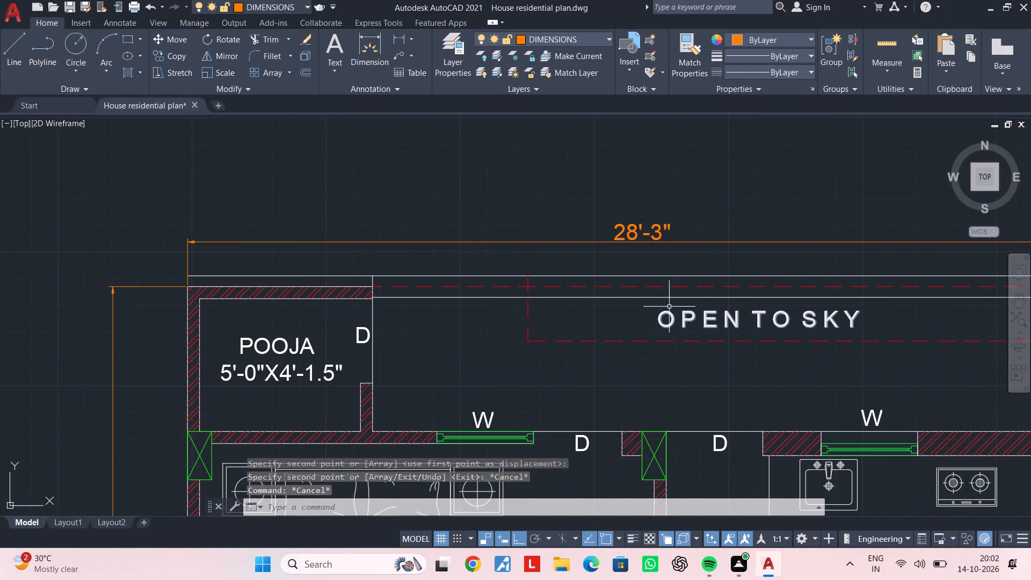
pyautogui.press('Escape')
pyautogui.press('Escape')
pyautogui.press('Escape')
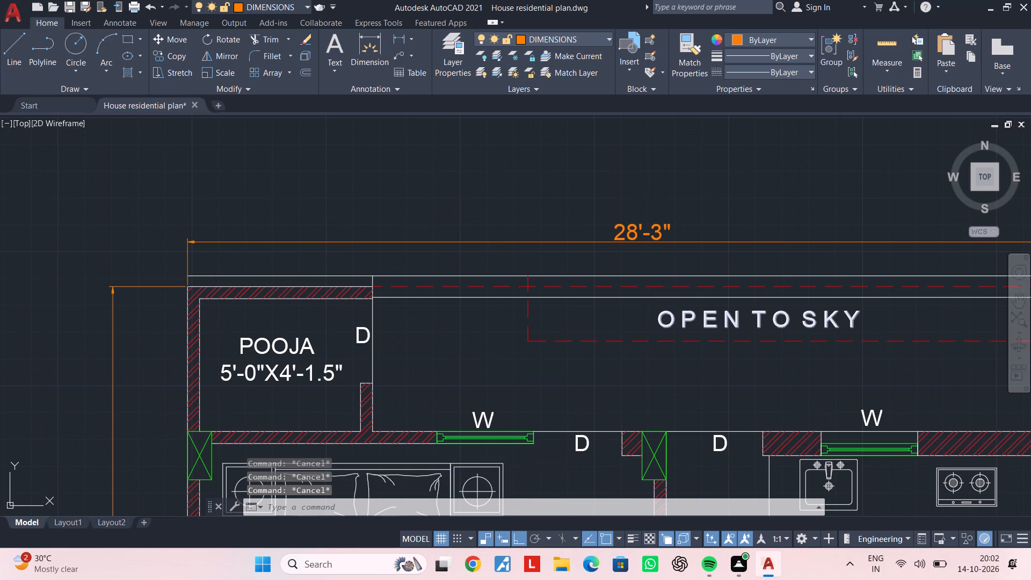
pyautogui.press('Escape')
pyautogui.click(708, 306)
pyautogui.click(682, 362)
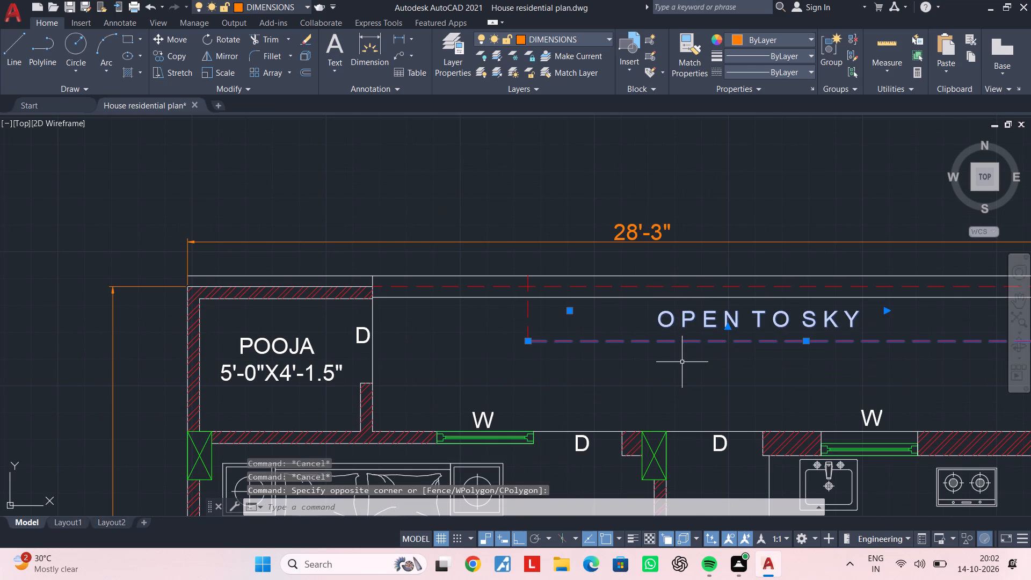
pyautogui.press('Delete')
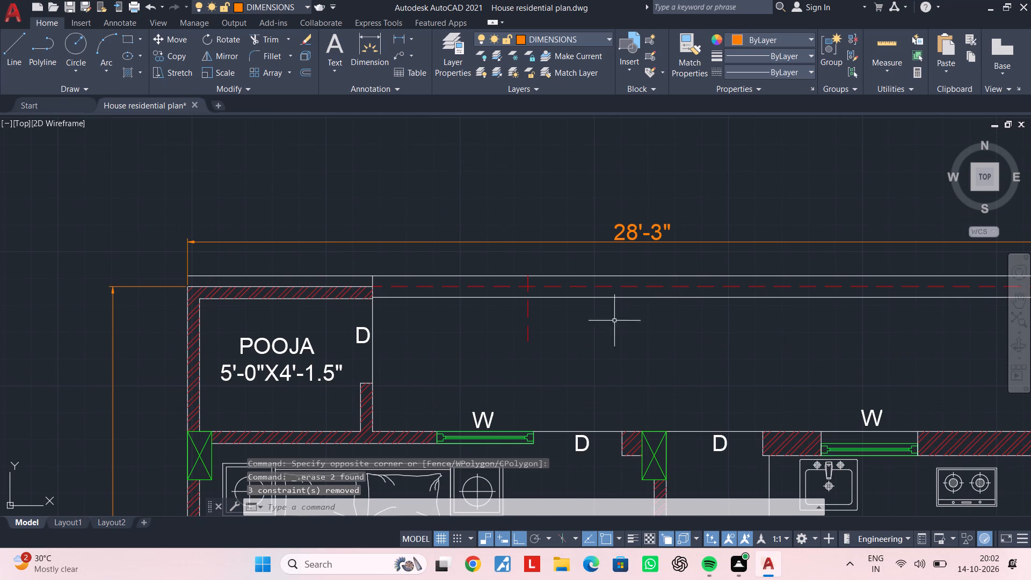
pyautogui.scroll(1, 538, 309)
pyautogui.click(535, 316)
pyautogui.click(414, 335)
pyautogui.press('Delete')
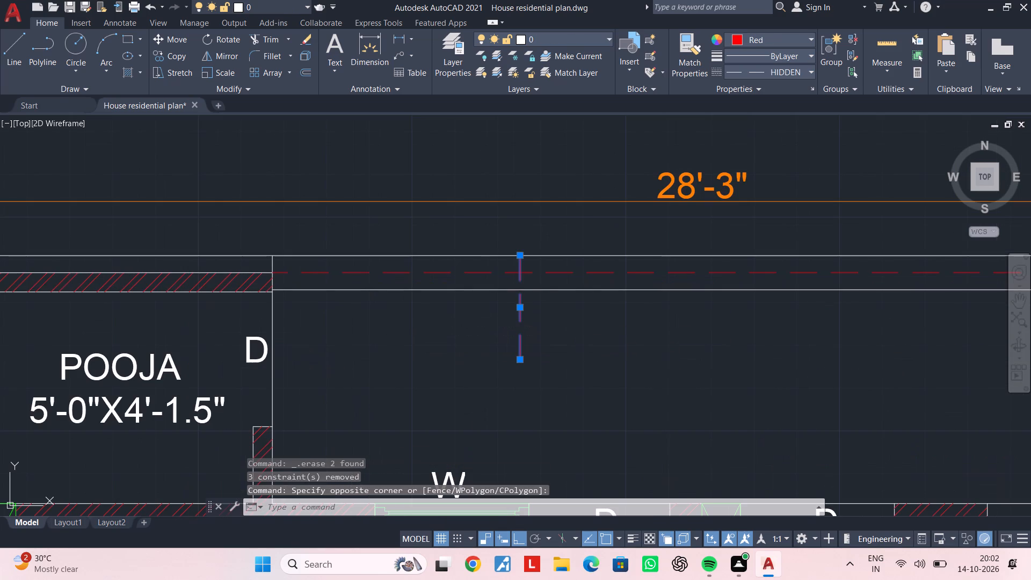
# Erase the 28'-3" overall width dimension and the 4'-6" open-area depth dimension from the copied plan.
pyautogui.scroll(-2, 421, 335)
pyautogui.moveTo(431, 340); pyautogui.dragTo(442, 359, button='middle')
pyautogui.scroll(1, 533, 308)
pyautogui.click(542, 316)
pyautogui.click(482, 224)
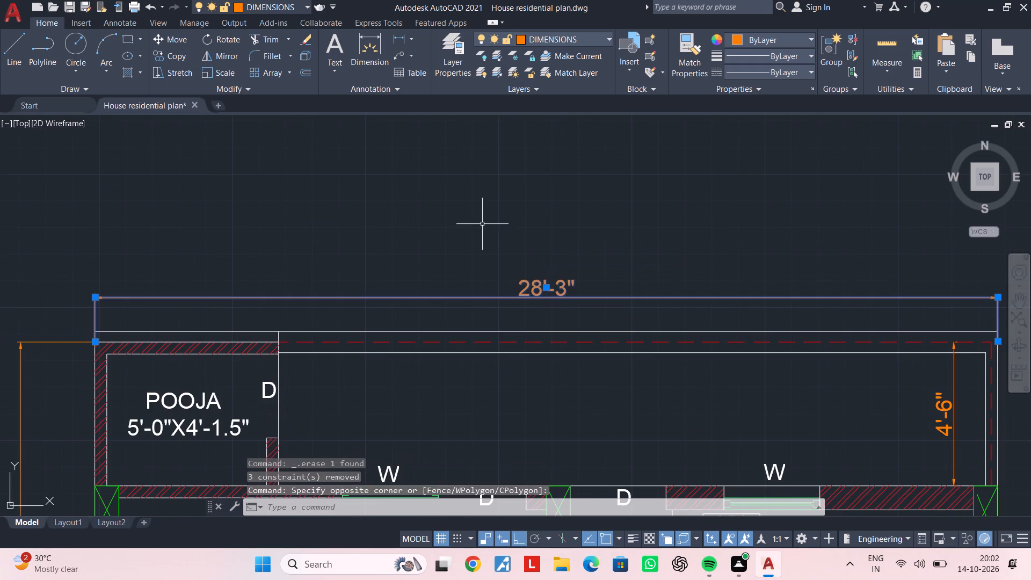
pyautogui.press('Delete')
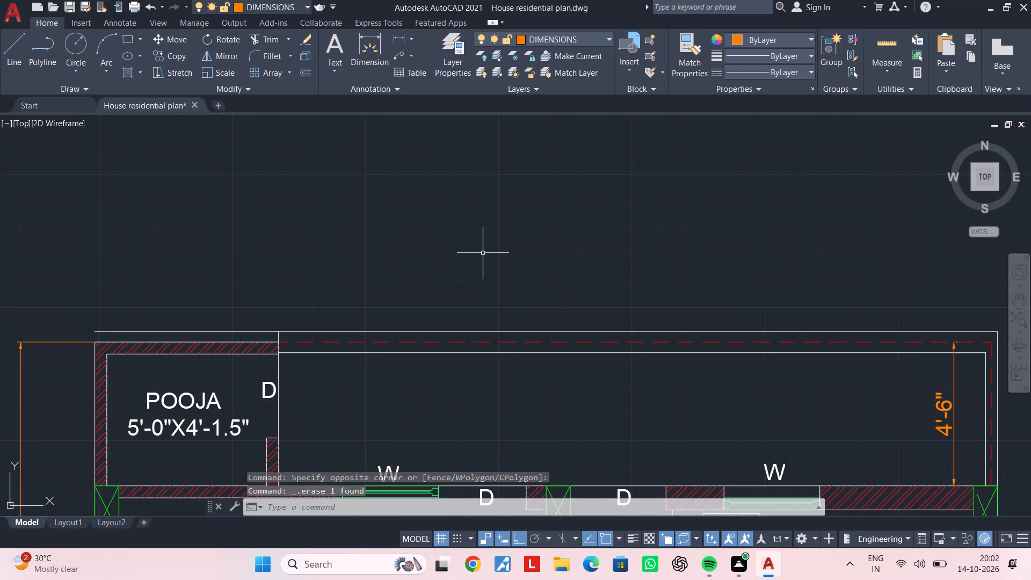
pyautogui.scroll(-1, 629, 384)
pyautogui.moveTo(629, 384); pyautogui.dragTo(629, 243, button='middle')
pyautogui.scroll(1, 845, 281)
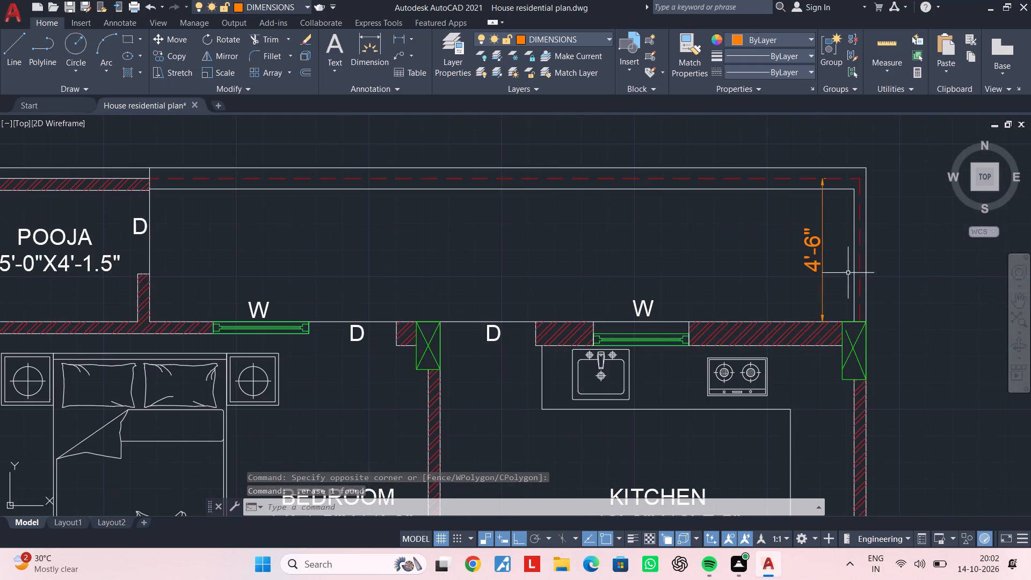
pyautogui.click(834, 265)
pyautogui.click(729, 272)
pyautogui.press('Delete')
# Offset the outer wall line above the kitchen by 2'6" into the open area of the copied plan.
pyautogui.scroll(-1, 696, 284)
pyautogui.moveTo(683, 284); pyautogui.dragTo(760, 293, button='middle')
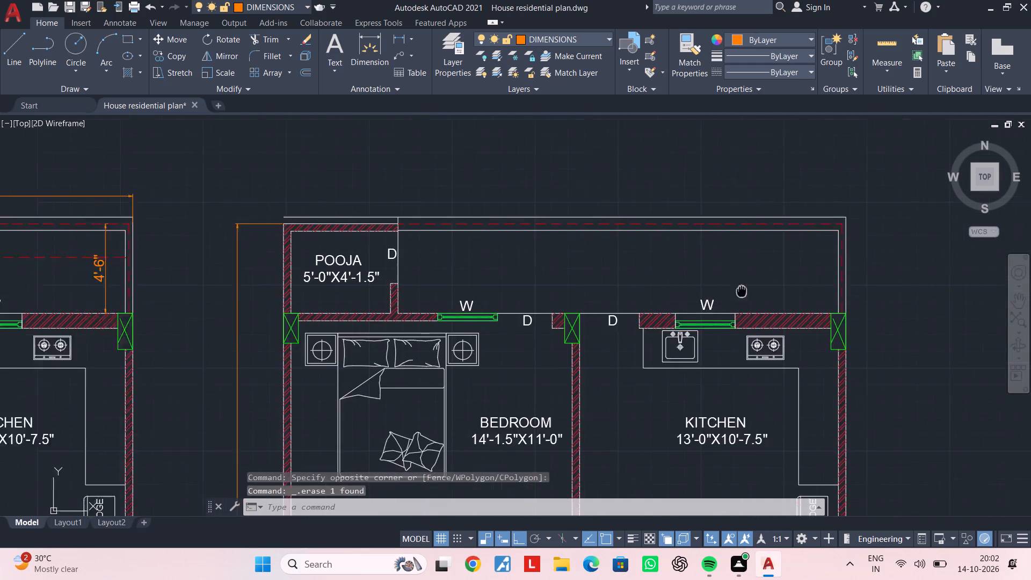
pyautogui.moveTo(760, 293); pyautogui.dragTo(877, 306, button='middle')
pyautogui.press('Escape')
pyautogui.press('Escape')
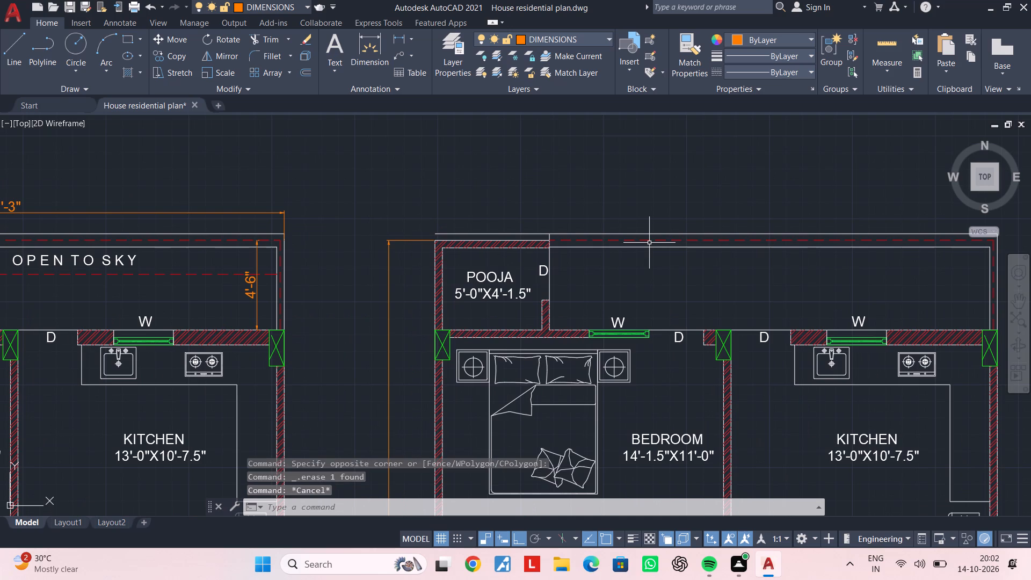
pyautogui.press('Escape')
pyautogui.moveTo(775, 277); pyautogui.dragTo(542, 261, button='middle')
pyautogui.moveTo(576, 266); pyautogui.dragTo(591, 260, button='middle')
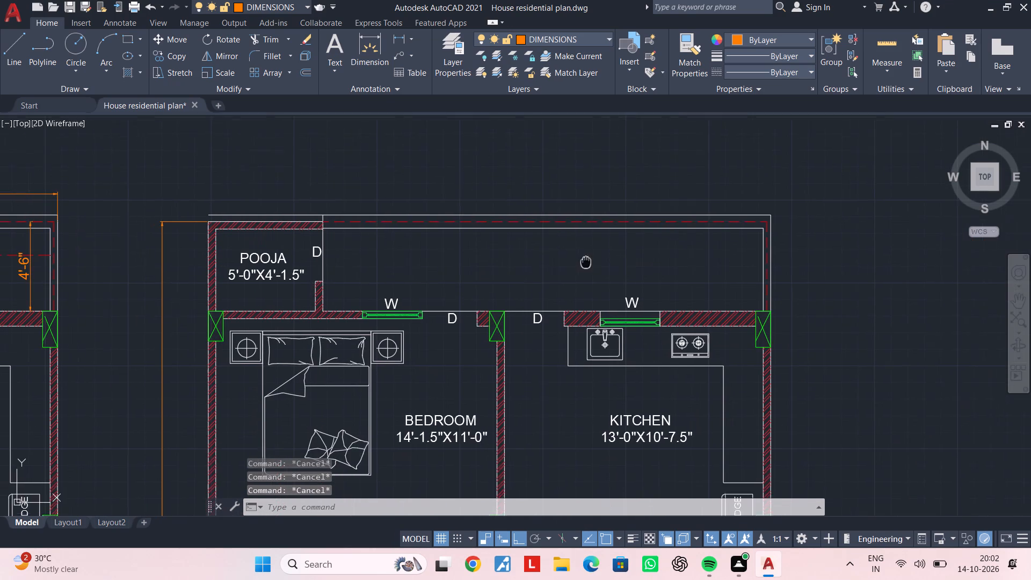
pyautogui.moveTo(591, 260); pyautogui.dragTo(597, 259, button='middle')
pyautogui.press('Escape')
pyautogui.press('Escape')
pyautogui.press('Escape')
pyautogui.press('Escape')
pyautogui.write("OF 2'")
pyautogui.write('6"')
pyautogui.press('Return')
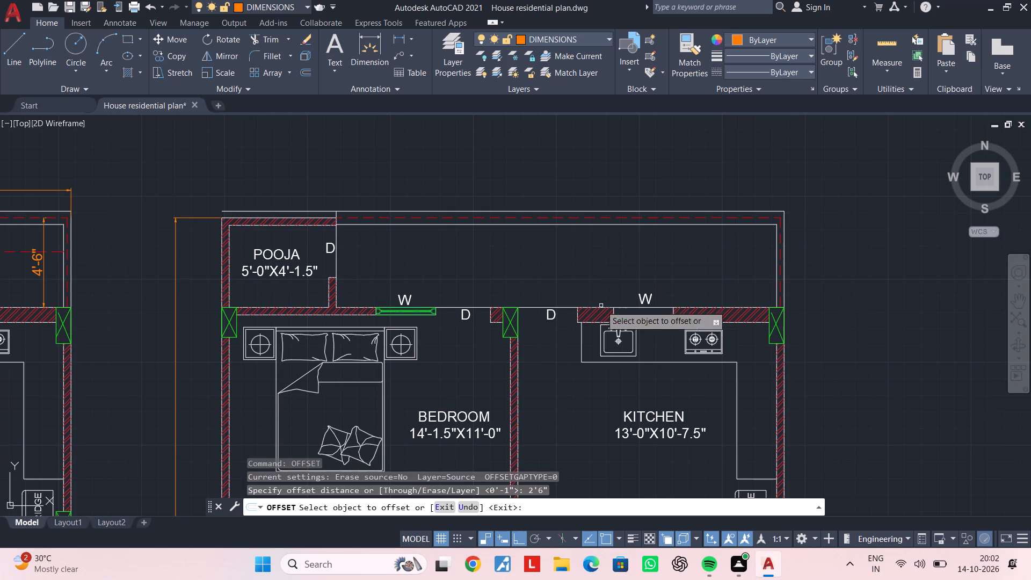
pyautogui.click(563, 308)
pyautogui.click(561, 264)
pyautogui.scroll(1, 515, 260)
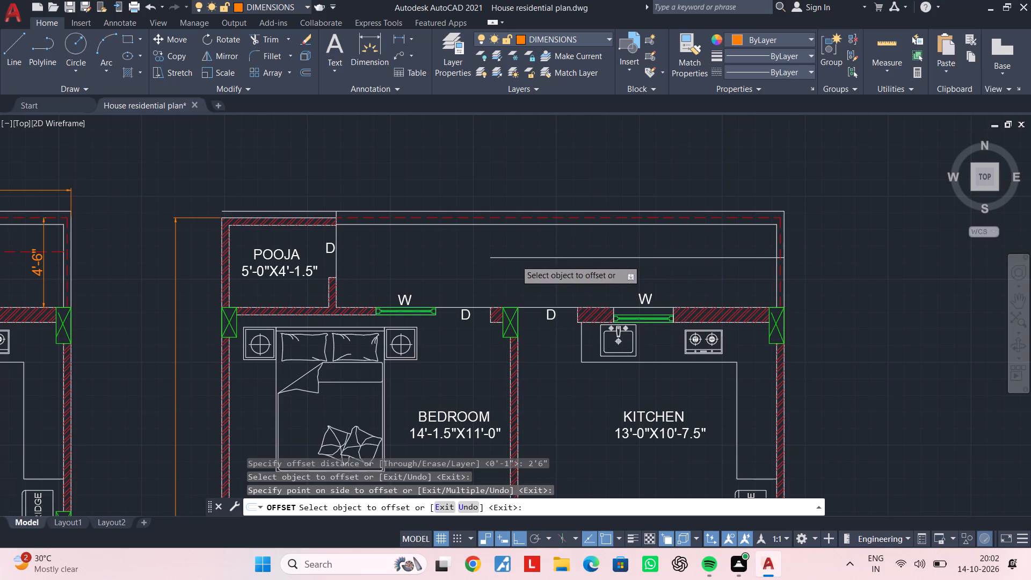
pyautogui.moveTo(512, 260); pyautogui.dragTo(554, 260, button='middle')
pyautogui.press('Escape')
pyautogui.press('Escape')
pyautogui.press('Escape')
# Extend the new offset line across the open area to meet the Pooja room's side line.
pyautogui.write('EX')
pyautogui.press('space')
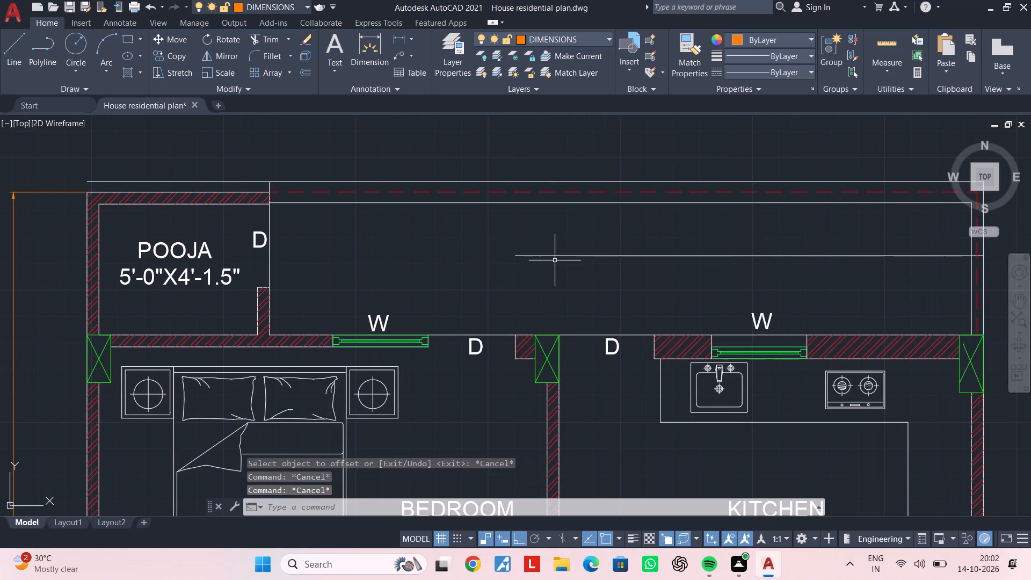
pyautogui.click(585, 238)
pyautogui.click(566, 285)
pyautogui.press('Escape')
pyautogui.moveTo(393, 232); pyautogui.dragTo(482, 212, button='middle')
pyautogui.press('Escape')
pyautogui.press('Escape')
pyautogui.press('Escape')
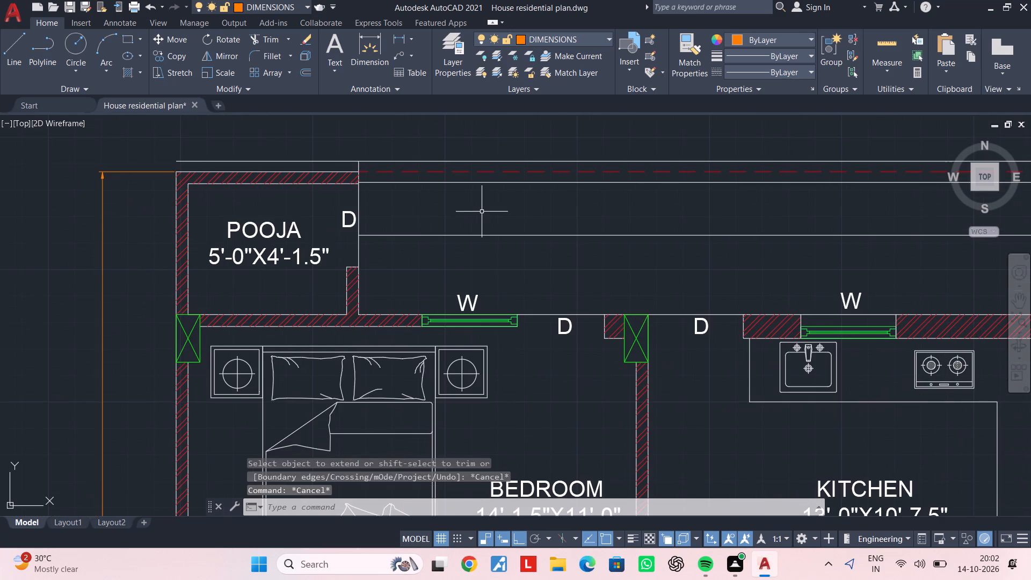
pyautogui.press('Escape')
pyautogui.press('Escape')
pyautogui.press('Escape')
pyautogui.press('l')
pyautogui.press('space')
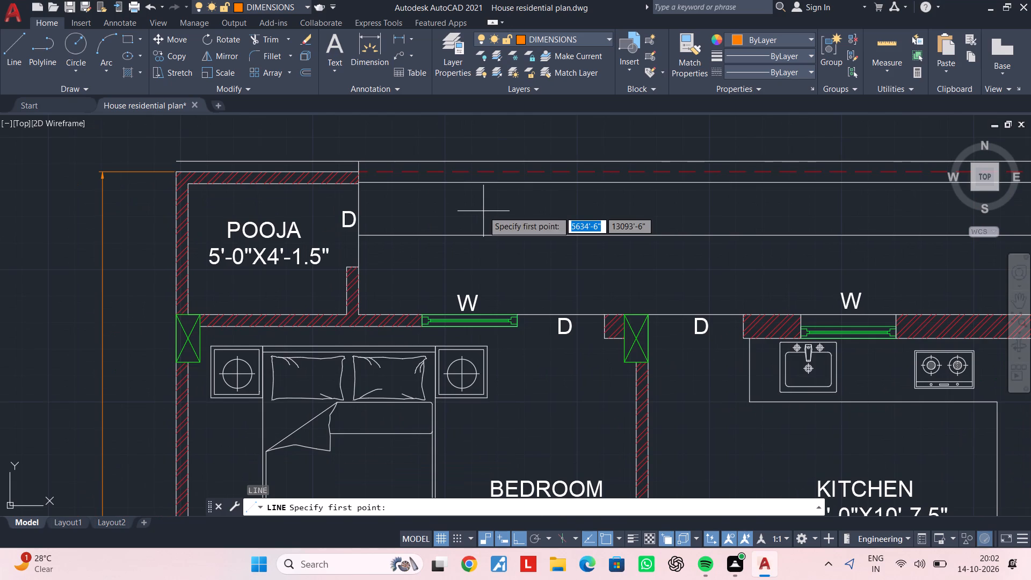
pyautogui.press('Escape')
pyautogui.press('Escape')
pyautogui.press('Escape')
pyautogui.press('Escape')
# Offset the Pooja room's side line by 2'6" into the open area.
pyautogui.press('o')
pyautogui.write('F')
pyautogui.press('space')
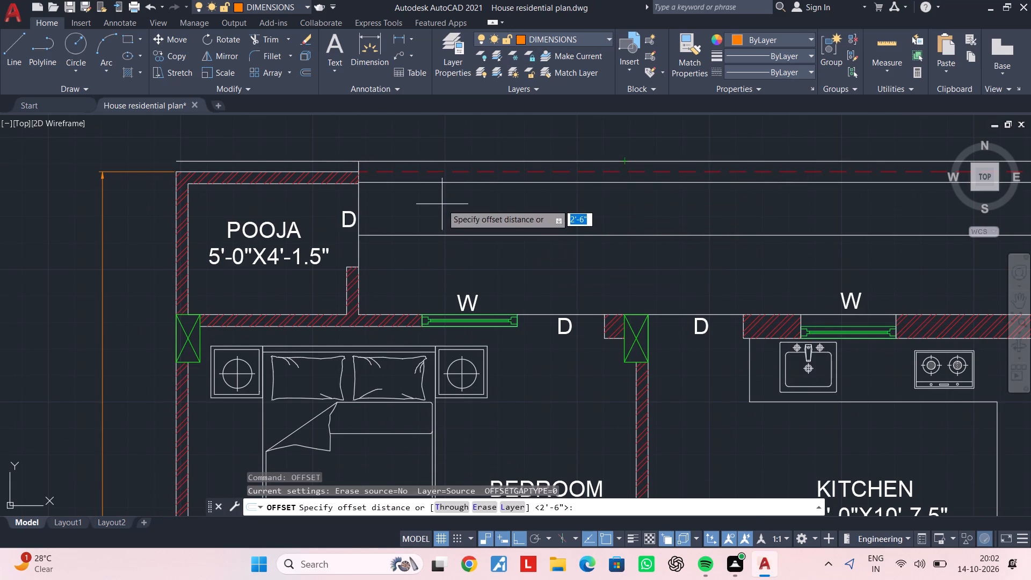
pyautogui.moveTo(442, 204); pyautogui.dragTo(442, 234, button='middle')
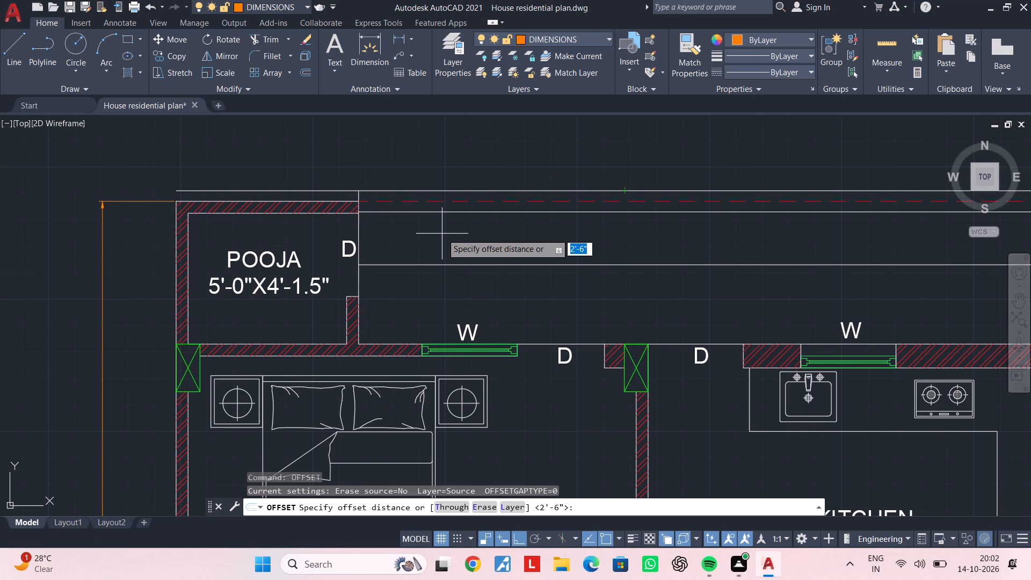
pyautogui.write('2\'6"')
pyautogui.press('Return')
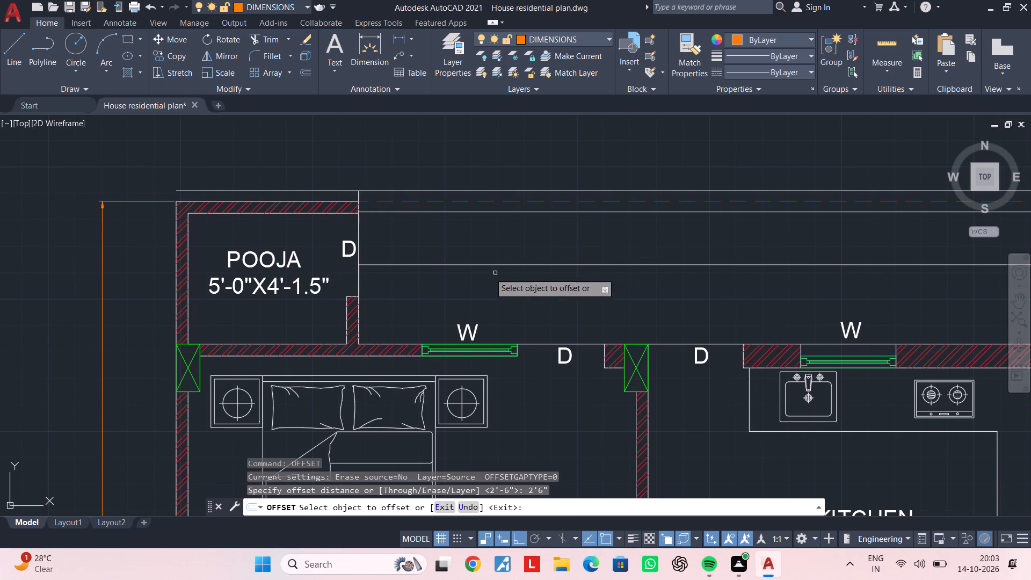
pyautogui.click(359, 275)
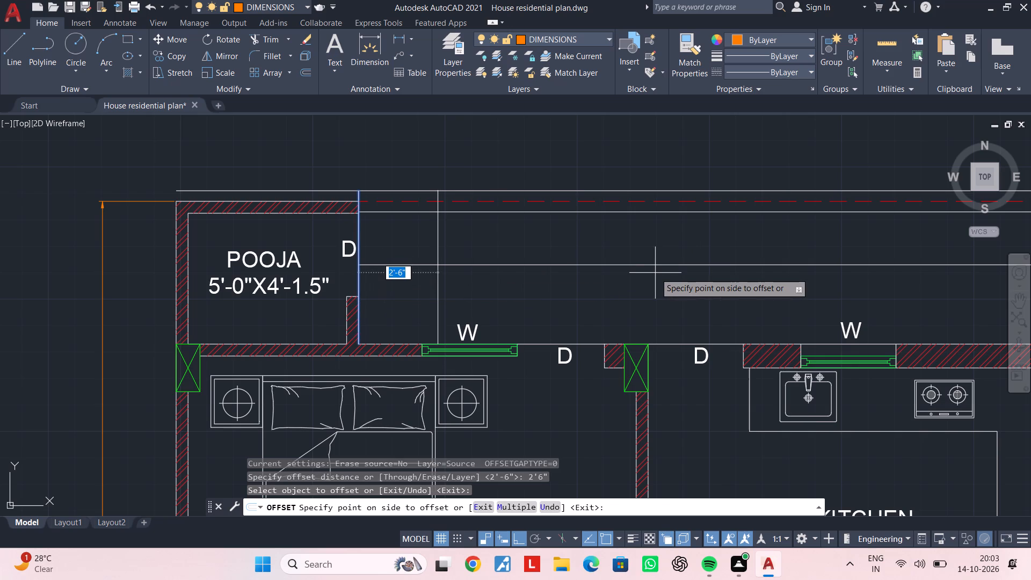
pyautogui.click(655, 273)
pyautogui.press('Escape')
pyautogui.press('Escape')
# Trim the two 2'6" offset lines where they overrun each other so they meet in a corner beside the Pooja room.
pyautogui.write('TR')
pyautogui.press('space')
pyautogui.scroll(2, 456, 291)
pyautogui.moveTo(447, 281); pyautogui.dragTo(423, 285)
pyautogui.click(356, 289)
pyautogui.click(440, 279)
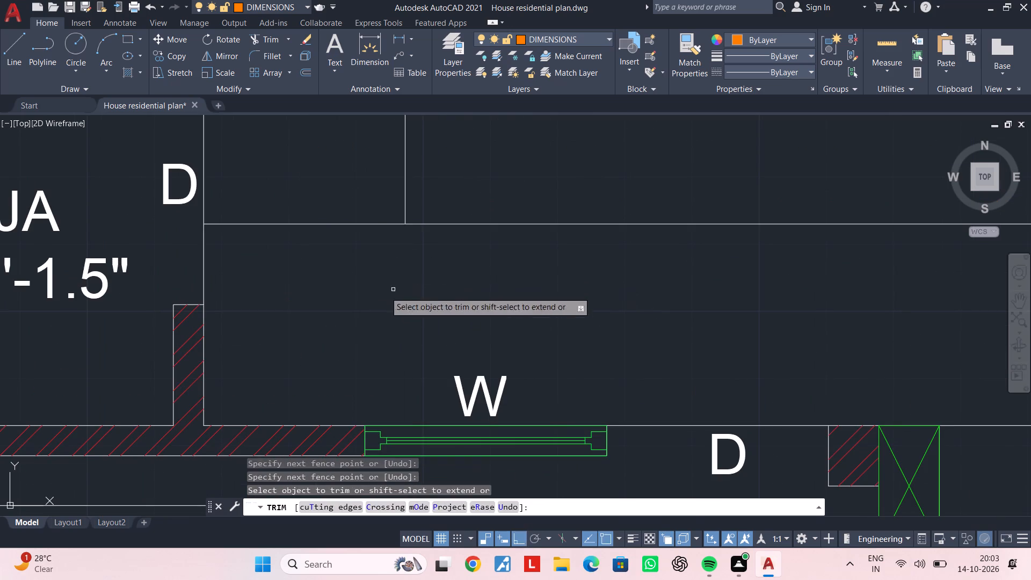
pyautogui.click(350, 295)
pyautogui.click(339, 195)
pyautogui.scroll(-2, 341, 208)
pyautogui.moveTo(353, 243); pyautogui.dragTo(362, 327, button='middle')
pyautogui.press('Escape')
pyautogui.press('Escape')
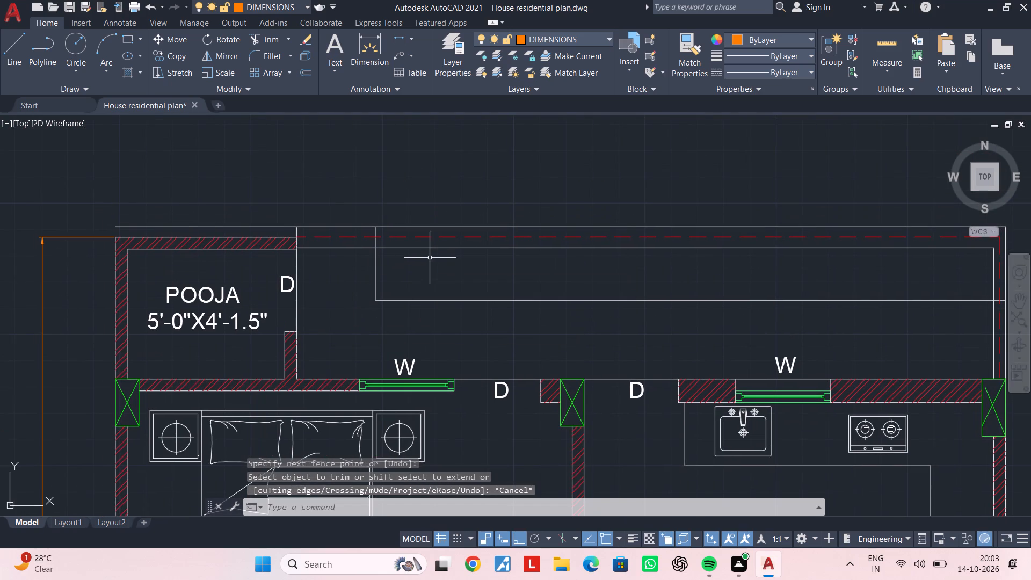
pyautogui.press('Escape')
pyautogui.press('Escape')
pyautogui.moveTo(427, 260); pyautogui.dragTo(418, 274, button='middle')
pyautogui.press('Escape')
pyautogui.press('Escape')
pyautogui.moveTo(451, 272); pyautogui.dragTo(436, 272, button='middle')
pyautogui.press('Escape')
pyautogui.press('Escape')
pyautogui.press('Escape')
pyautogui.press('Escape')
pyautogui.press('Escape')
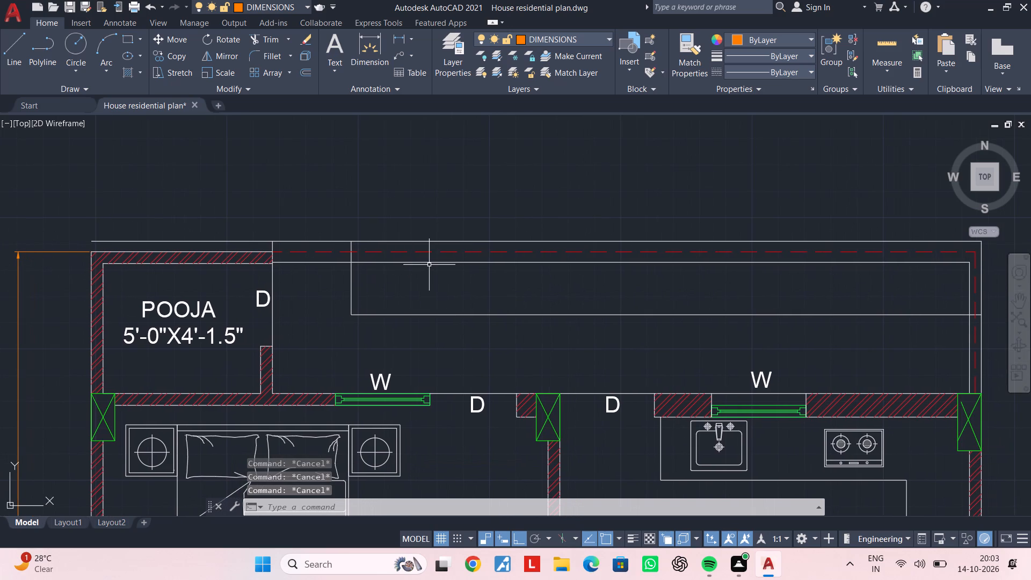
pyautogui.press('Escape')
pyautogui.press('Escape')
# Offset both lines of the new corner by 4.5" toward the outside to give the new wall its thickness.
pyautogui.write('OF')
pyautogui.press('space')
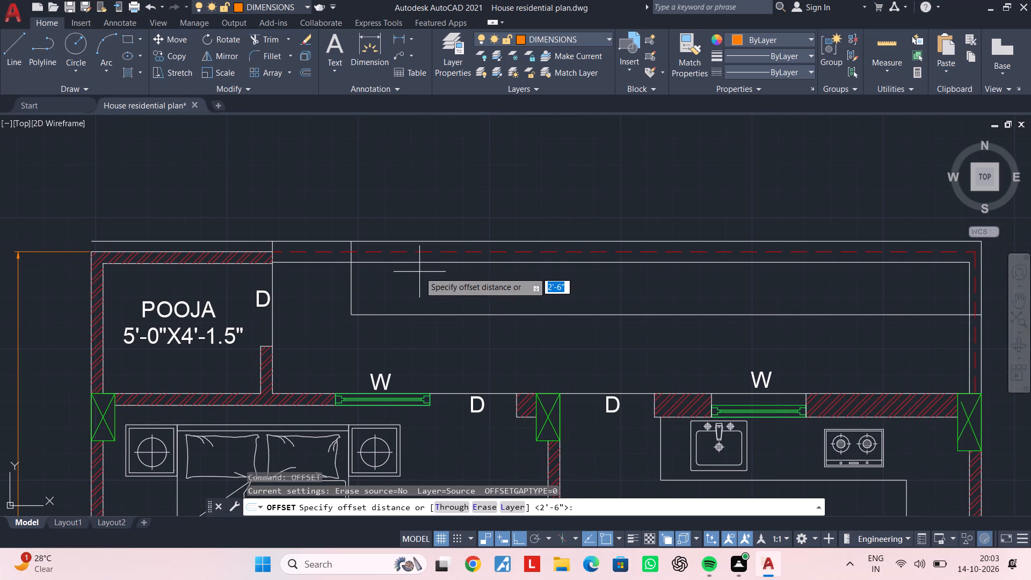
pyautogui.write('4.5"')
pyautogui.press('Return')
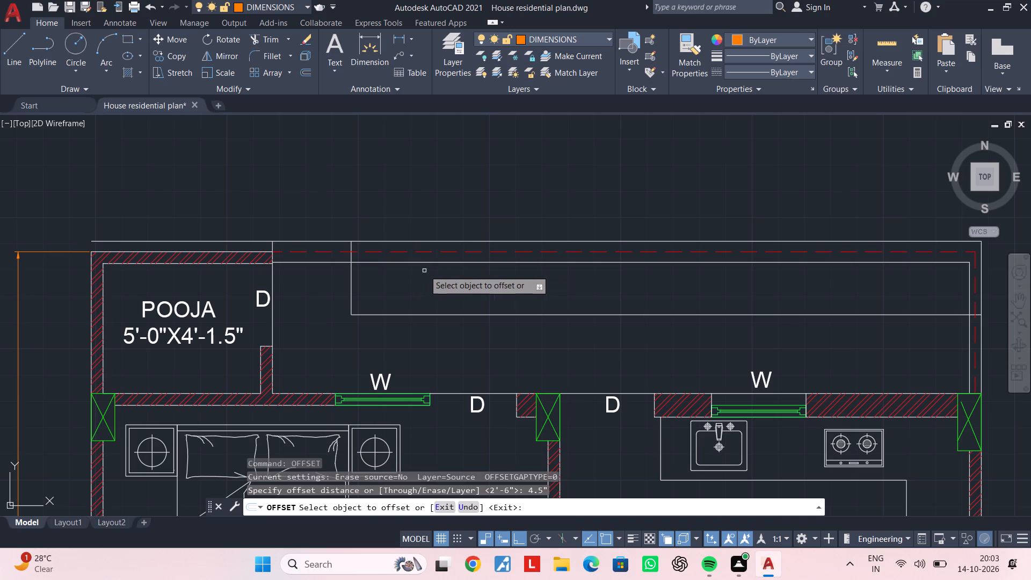
pyautogui.click(595, 314)
pyautogui.click(599, 288)
pyautogui.click(350, 279)
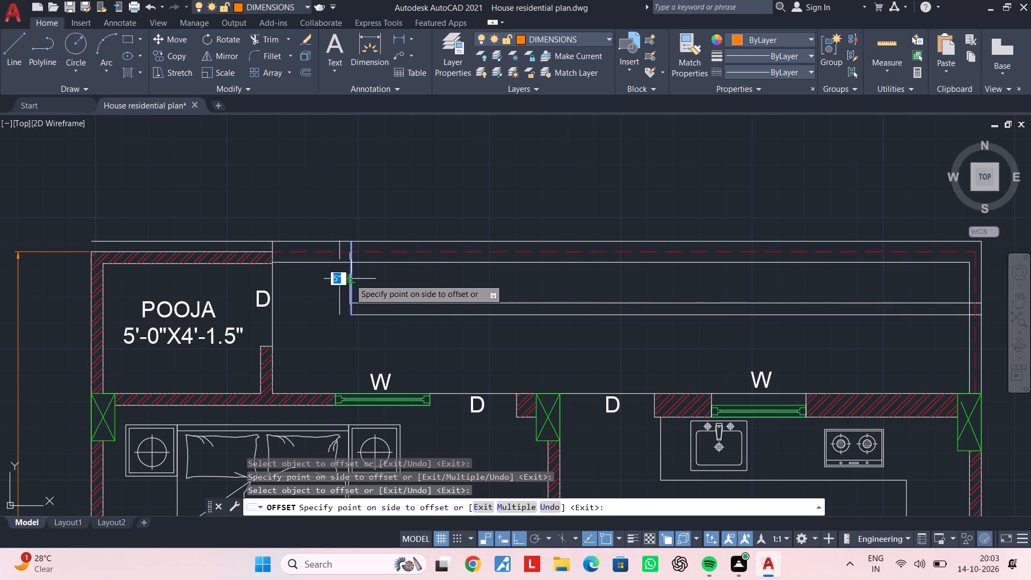
pyautogui.click(391, 276)
pyautogui.press('Escape')
pyautogui.press('Escape')
pyautogui.middleClick(388, 286)
pyautogui.press('Escape')
pyautogui.press('Escape')
pyautogui.press('Escape')
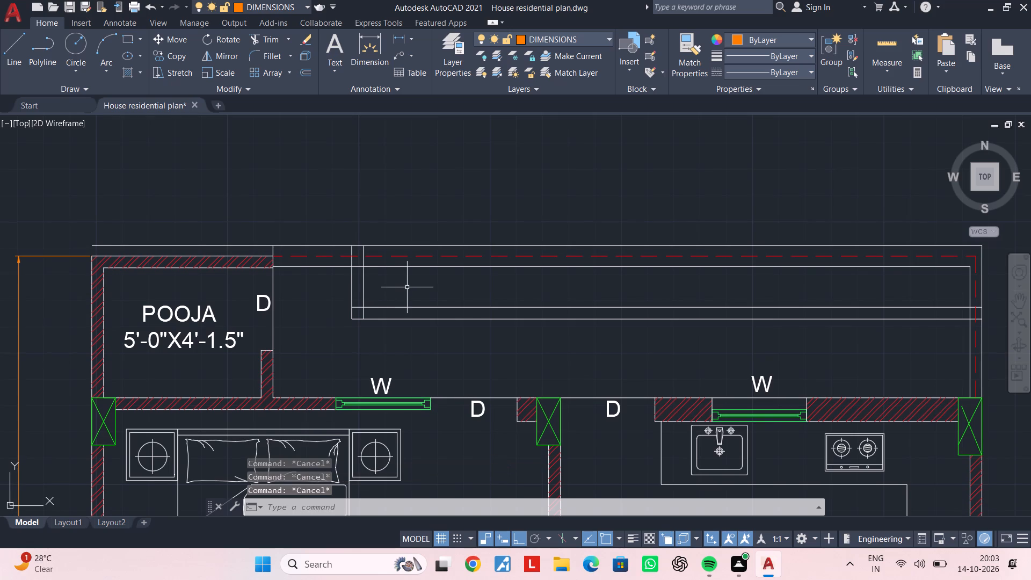
pyautogui.press('Escape')
pyautogui.press('Escape')
# Trim away the old outer boundary lines and dashed red line lying beyond the new wall, including their vertical ends past the kitchen.
pyautogui.moveTo(644, 272); pyautogui.dragTo(498, 272, button='middle')
pyautogui.press('Escape')
pyautogui.press('Escape')
pyautogui.write('TR')
pyautogui.press('space')
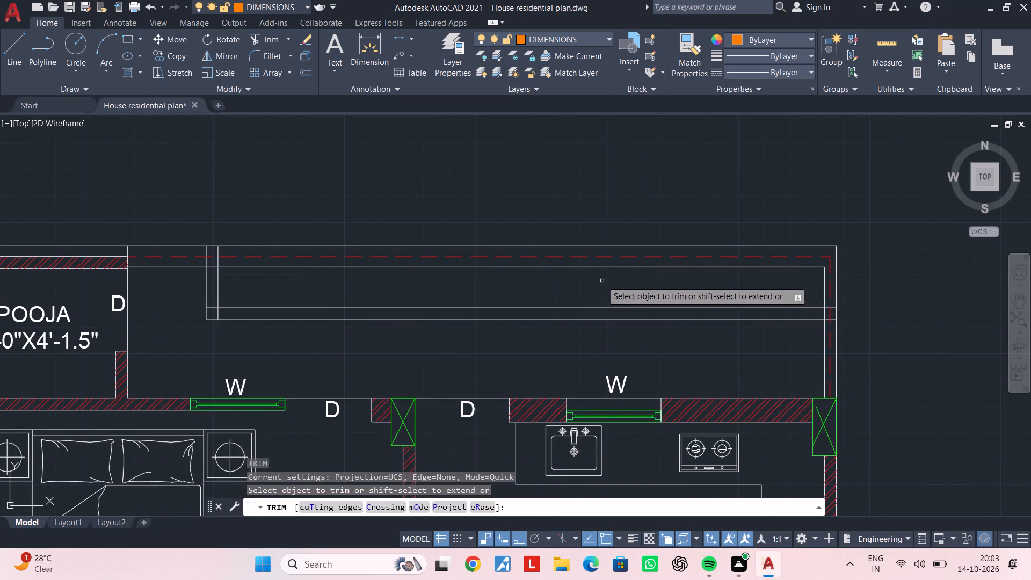
pyautogui.click(614, 281)
pyautogui.click(607, 195)
pyautogui.click(786, 275)
pyautogui.click(885, 275)
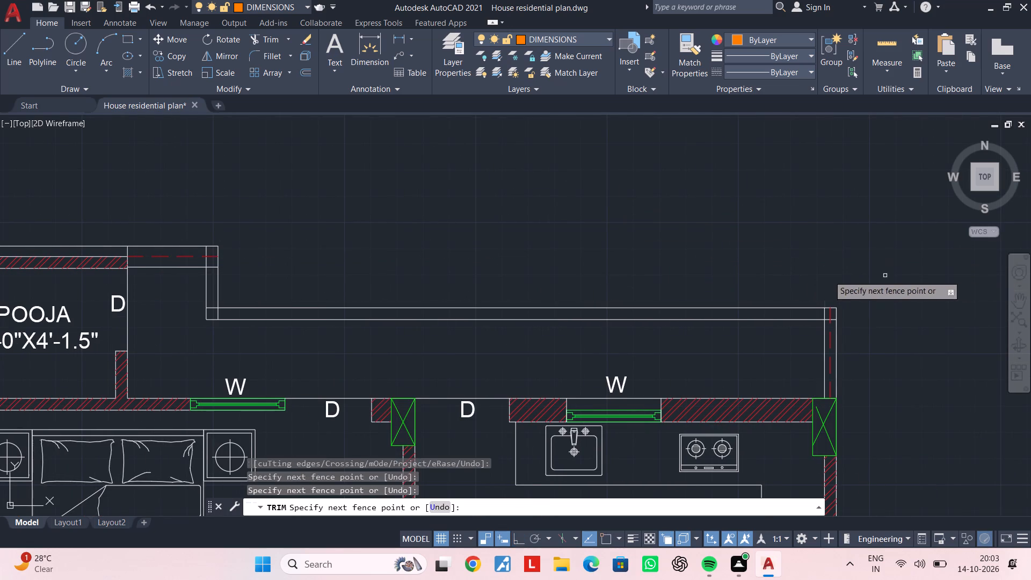
pyautogui.press('Escape')
# Trim the leftover line above the Pooja wall plus the inner horizontal and dashed red lines between the Pooja room and new wall.
pyautogui.moveTo(554, 281); pyautogui.dragTo(851, 291, button='middle')
pyautogui.moveTo(541, 234); pyautogui.dragTo(684, 232, button='middle')
pyautogui.scroll(2, 657, 263)
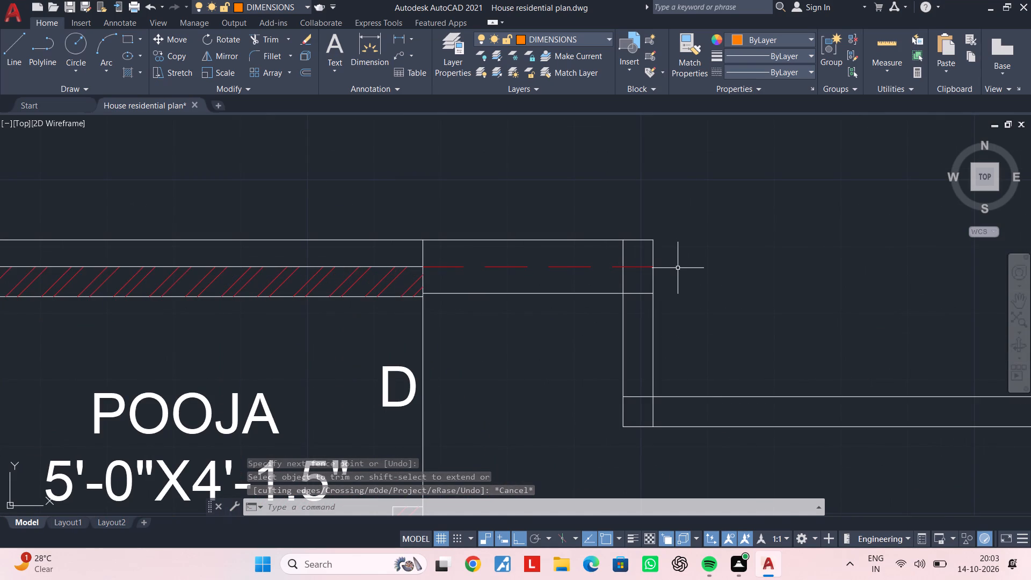
pyautogui.press('Escape')
pyautogui.press('Escape')
pyautogui.press('Escape')
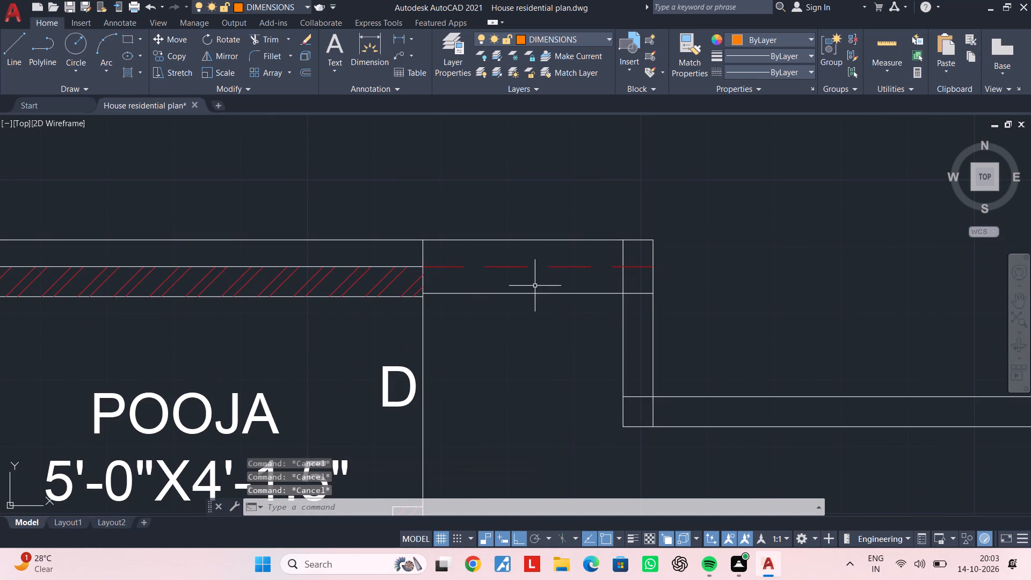
pyautogui.moveTo(534, 286); pyautogui.dragTo(537, 299, button='middle')
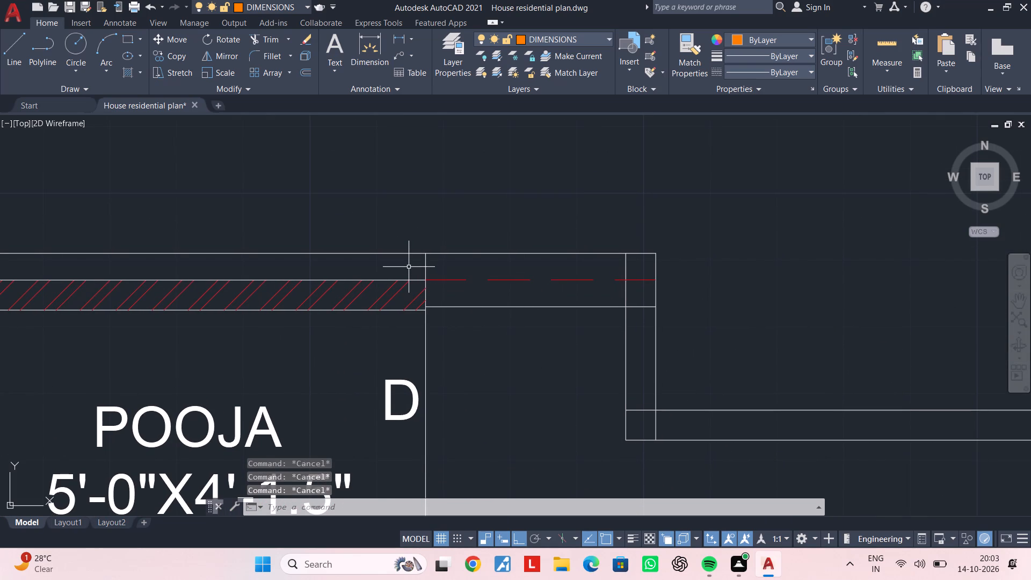
pyautogui.write('TR')
pyautogui.press('space')
pyautogui.click(408, 267)
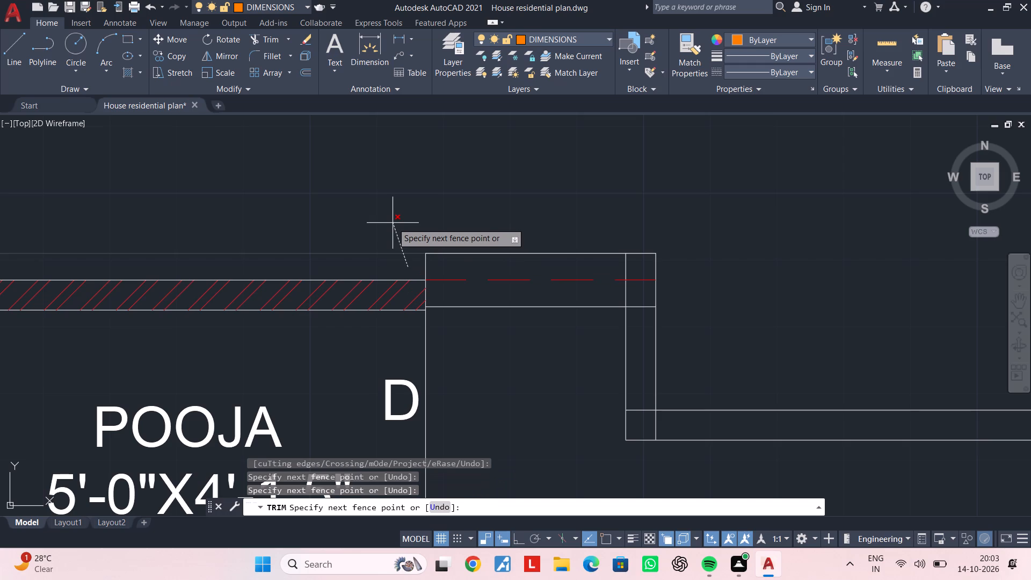
pyautogui.click(393, 223)
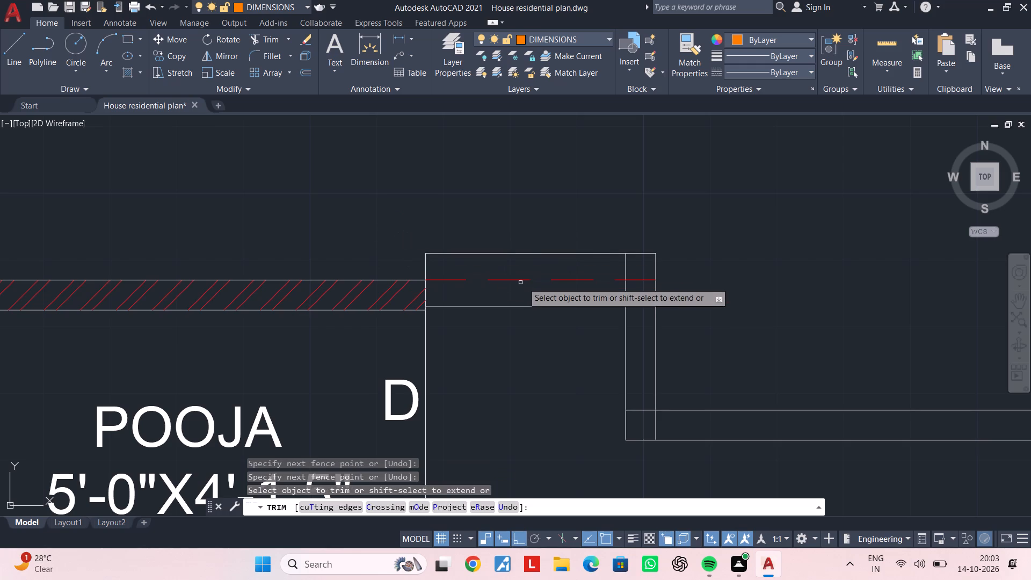
pyautogui.click(523, 283)
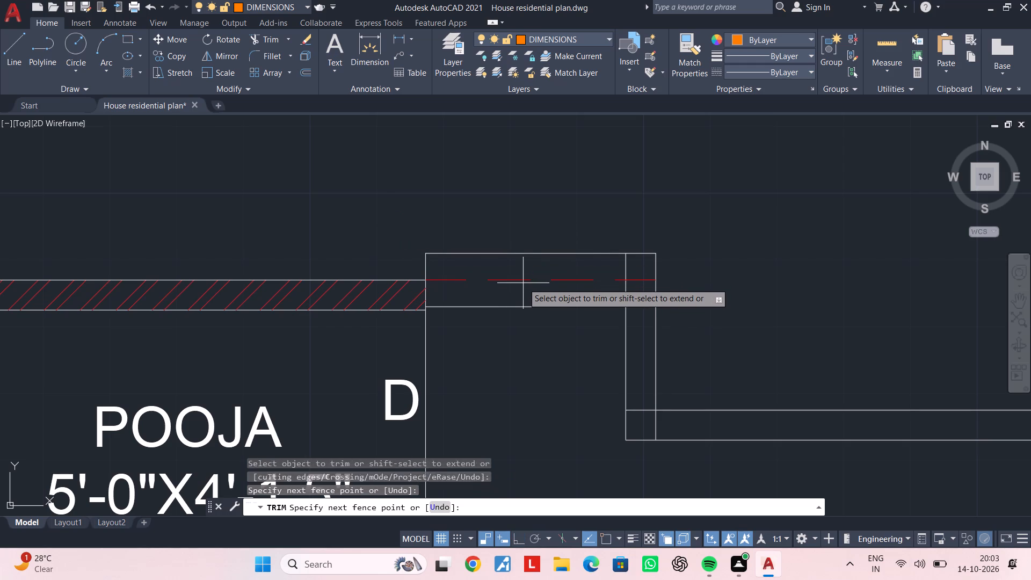
pyautogui.click(522, 311)
pyautogui.click(521, 286)
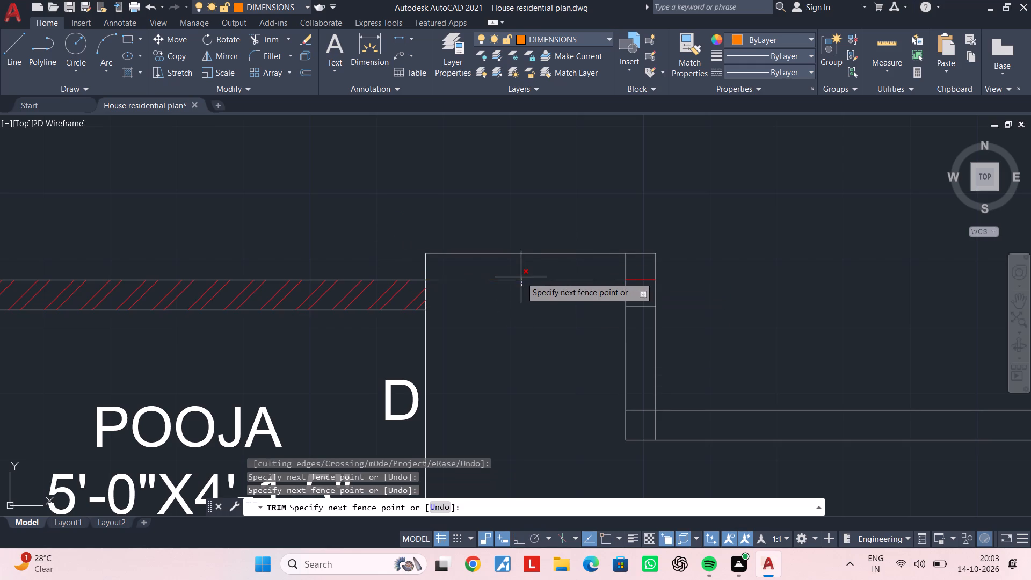
pyautogui.click(521, 277)
pyautogui.click(644, 280)
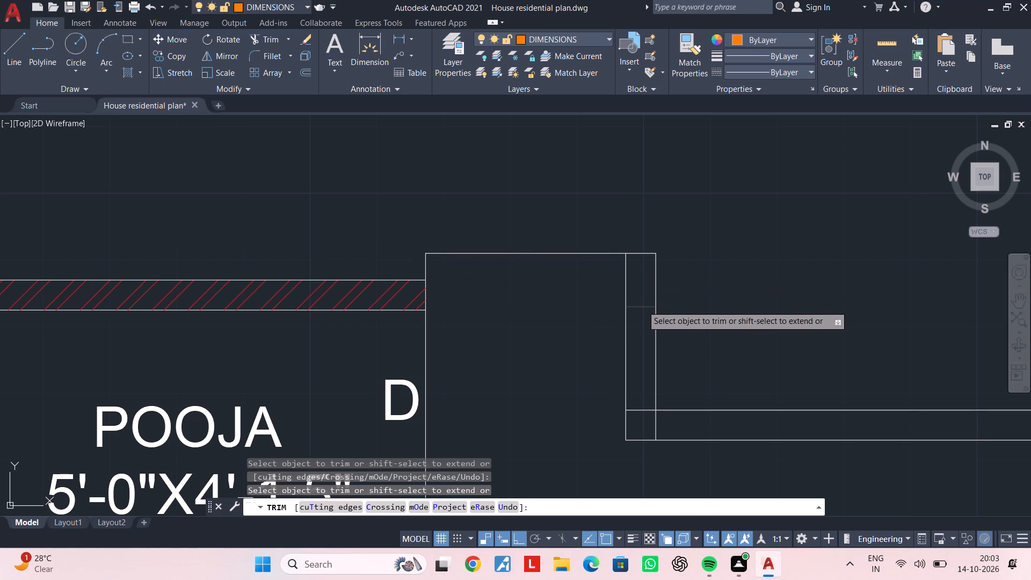
pyautogui.click(642, 306)
pyautogui.press('Escape')
pyautogui.press('Escape')
pyautogui.press('Escape')
pyautogui.press('Escape')
pyautogui.press('Escape')
# Offset the short outer line beside the Pooja room by 4.5" outward.
pyautogui.write('OF 4.5"')
pyautogui.press('Return')
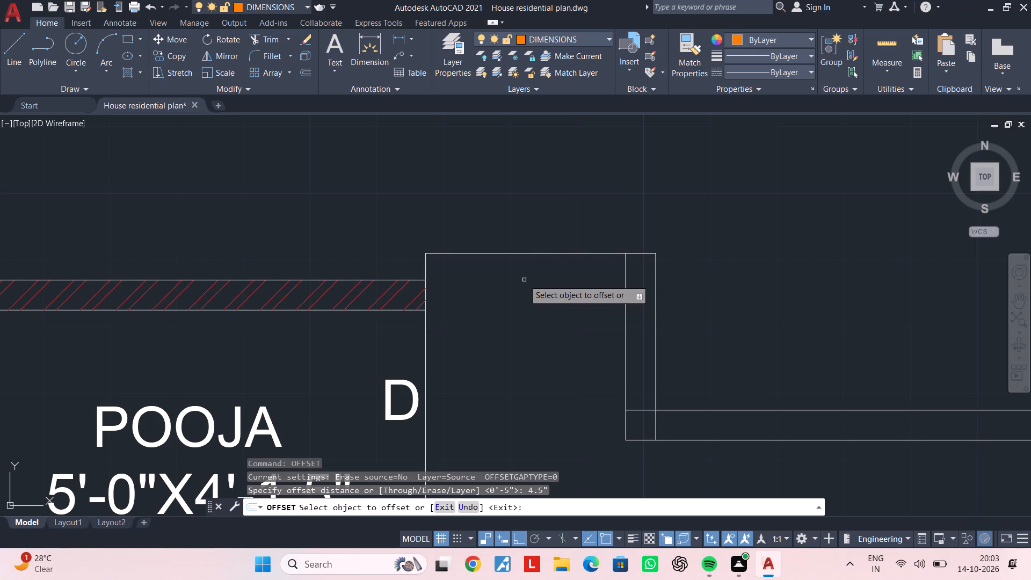
pyautogui.click(524, 251)
pyautogui.click(522, 221)
pyautogui.press('Escape')
pyautogui.press('Escape')
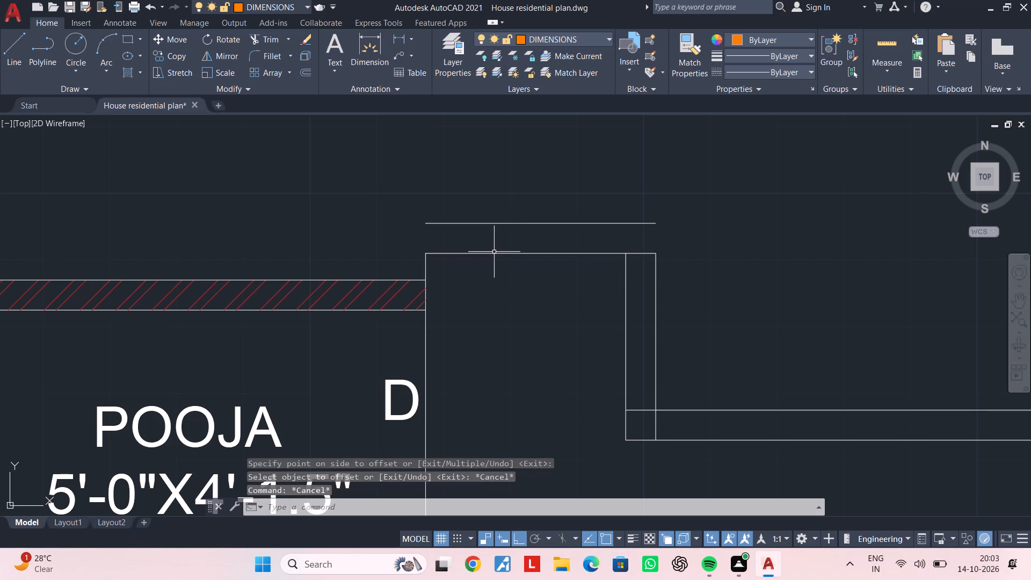
# Extend the Pooja side line and both vertical lines of the new wall to the new outer line.
pyautogui.write('EX')
pyautogui.press('space')
pyautogui.click(455, 273)
pyautogui.click(394, 268)
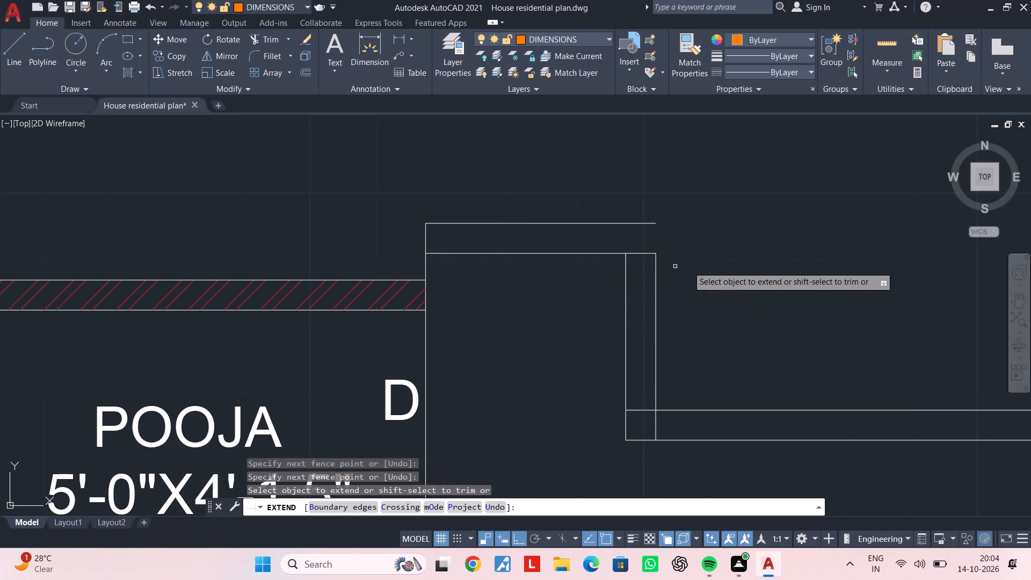
pyautogui.click(698, 273)
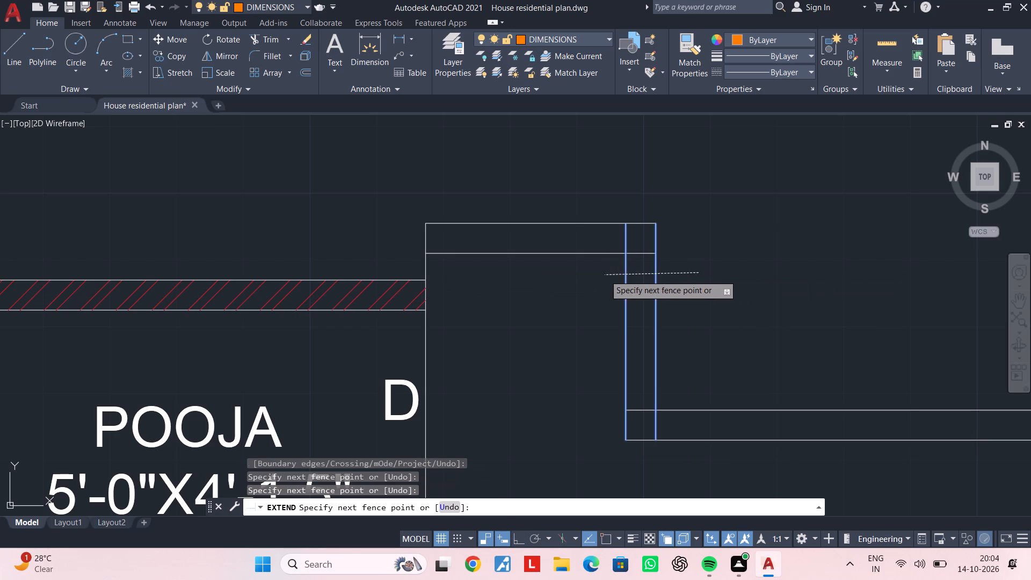
pyautogui.click(605, 275)
pyautogui.press('Escape')
pyautogui.press('Escape')
# Trim the overlapping line segments inside both corners of the new stepped wall beside the Pooja room.
pyautogui.write('TR')
pyautogui.press('space')
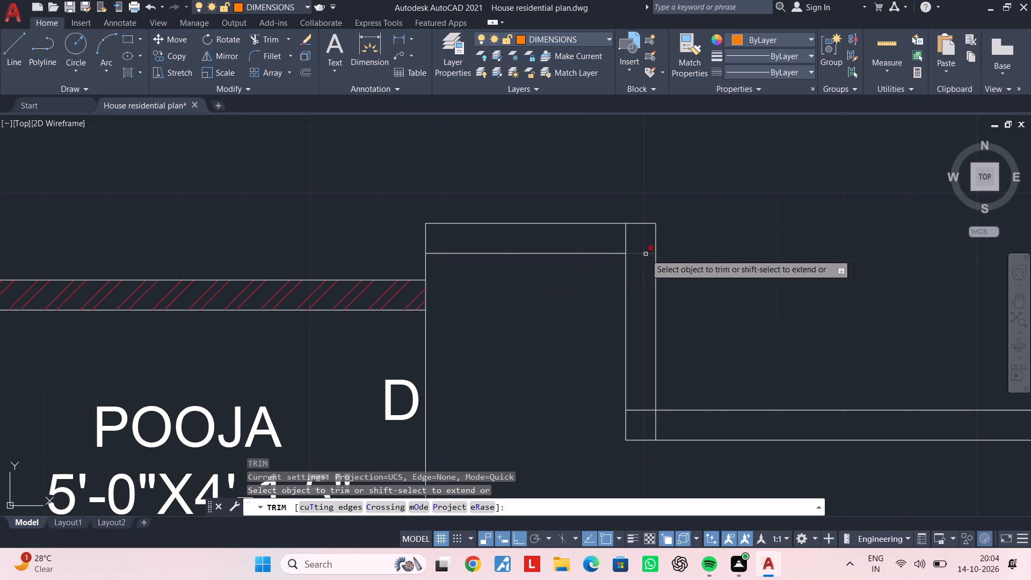
pyautogui.click(645, 254)
pyautogui.click(638, 244)
pyautogui.click(612, 241)
pyautogui.moveTo(659, 388); pyautogui.dragTo(649, 301, button='middle')
pyautogui.scroll(2, 629, 325)
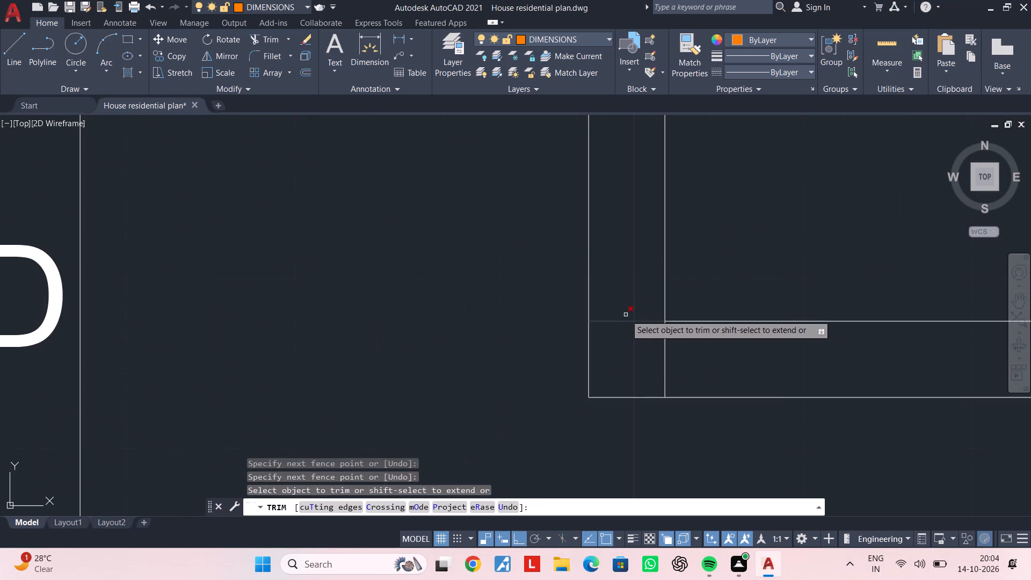
pyautogui.click(626, 311)
pyautogui.click(642, 376)
pyautogui.click(634, 357)
pyautogui.click(737, 357)
pyautogui.scroll(-4, 738, 359)
pyautogui.moveTo(751, 364); pyautogui.dragTo(524, 348, button='middle')
pyautogui.press('Escape')
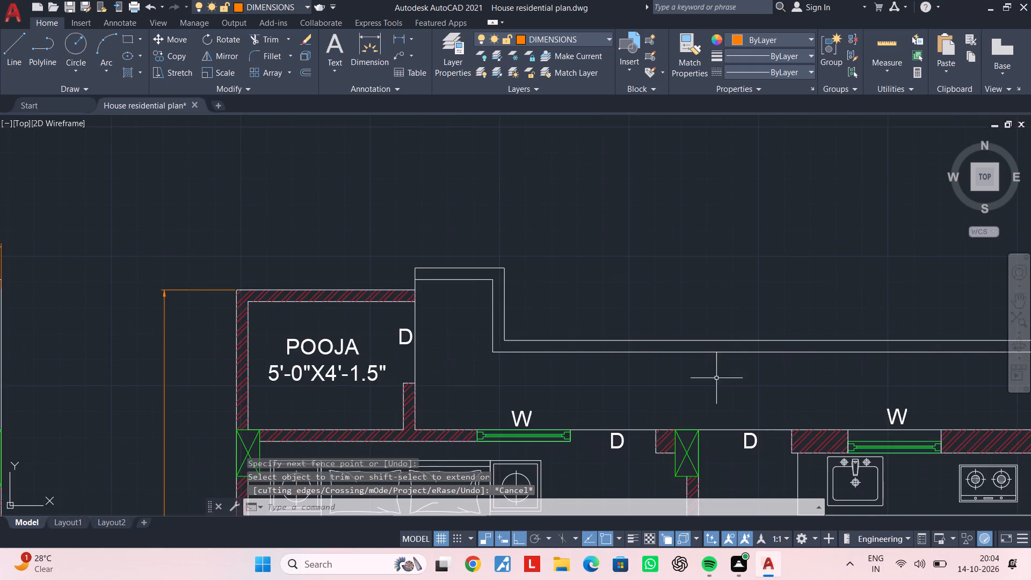
pyautogui.press('Escape')
# Trim the overlapping solid line segments inside the new wall's far corner beyond the kitchen.
pyautogui.scroll(-1, 866, 379)
pyautogui.moveTo(830, 377); pyautogui.dragTo(376, 325, button='middle')
pyautogui.scroll(2, 615, 310)
pyautogui.moveTo(469, 322); pyautogui.dragTo(587, 309, button='middle')
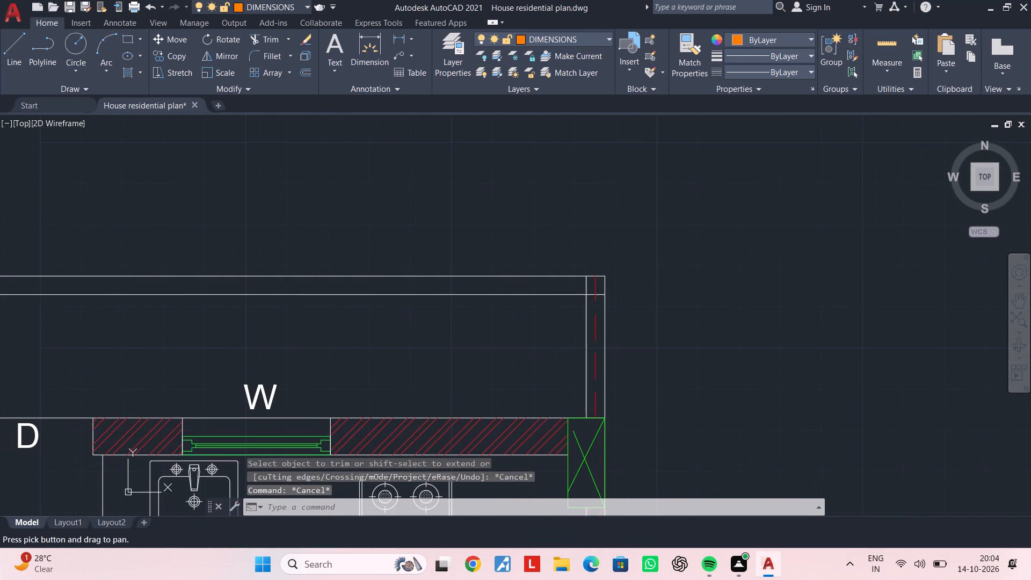
pyautogui.press('space')
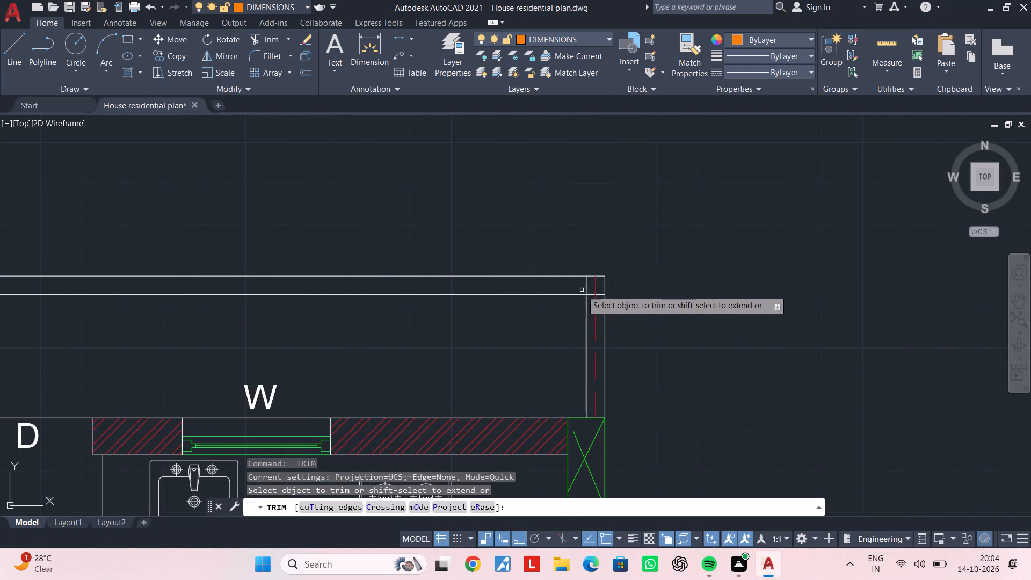
pyautogui.scroll(3, 582, 289)
pyautogui.click(601, 275)
pyautogui.click(569, 284)
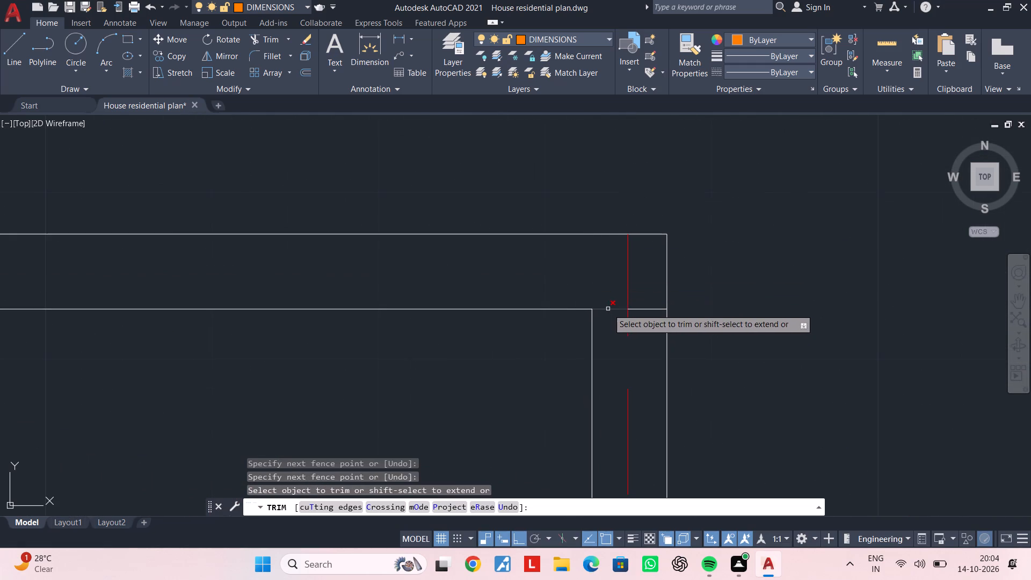
pyautogui.click(608, 309)
pyautogui.click(655, 308)
pyautogui.press('Escape')
pyautogui.scroll(-3, 518, 302)
pyautogui.moveTo(513, 302); pyautogui.dragTo(736, 284, button='middle')
pyautogui.moveTo(481, 308); pyautogui.dragTo(573, 303, button='middle')
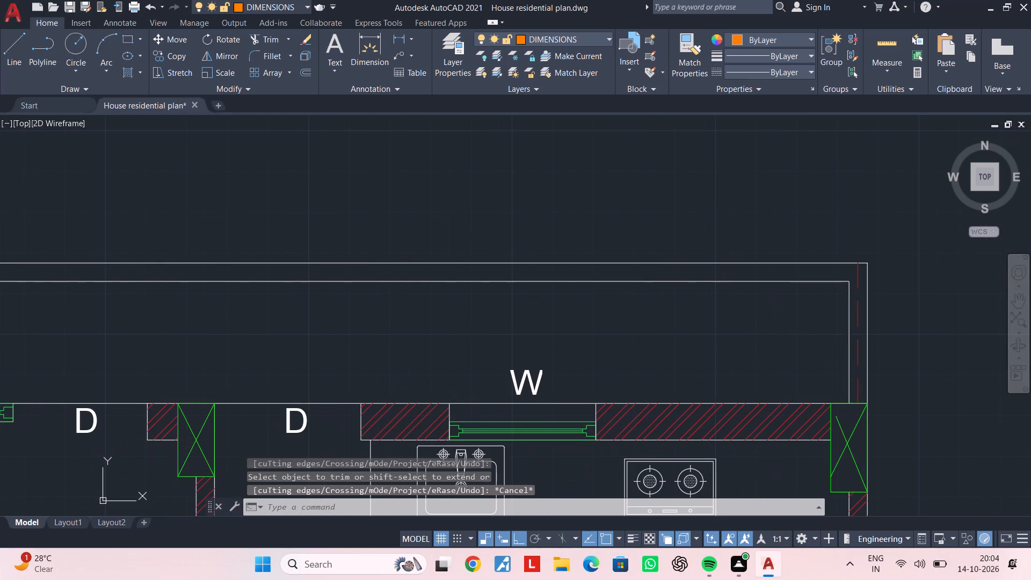
pyautogui.moveTo(663, 330); pyautogui.dragTo(475, 300, button='middle')
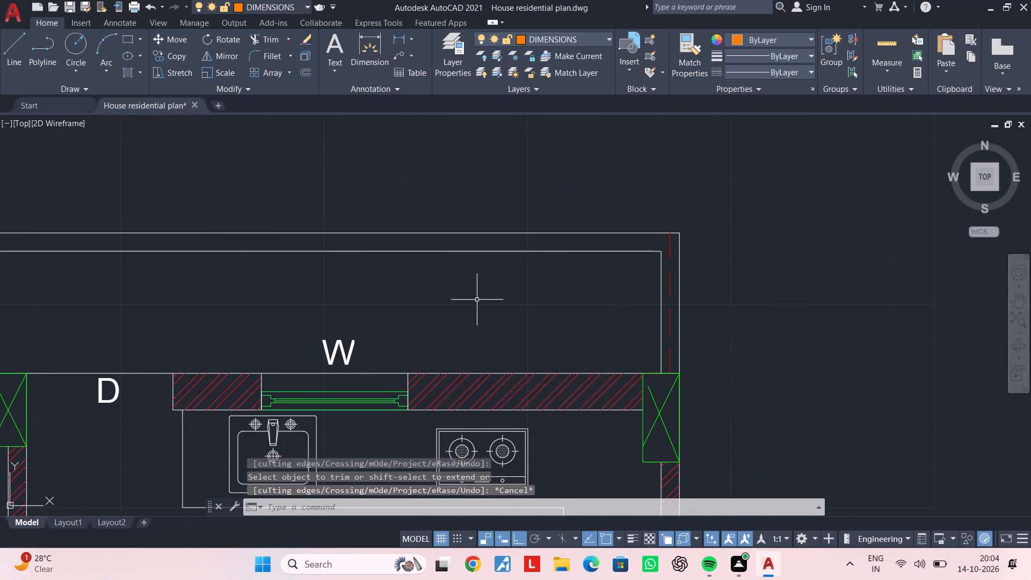
# Erase the red dashed line inside the new wall's short end beyond the kitchen in the copied plan.
pyautogui.click(670, 281)
pyautogui.press('Delete')
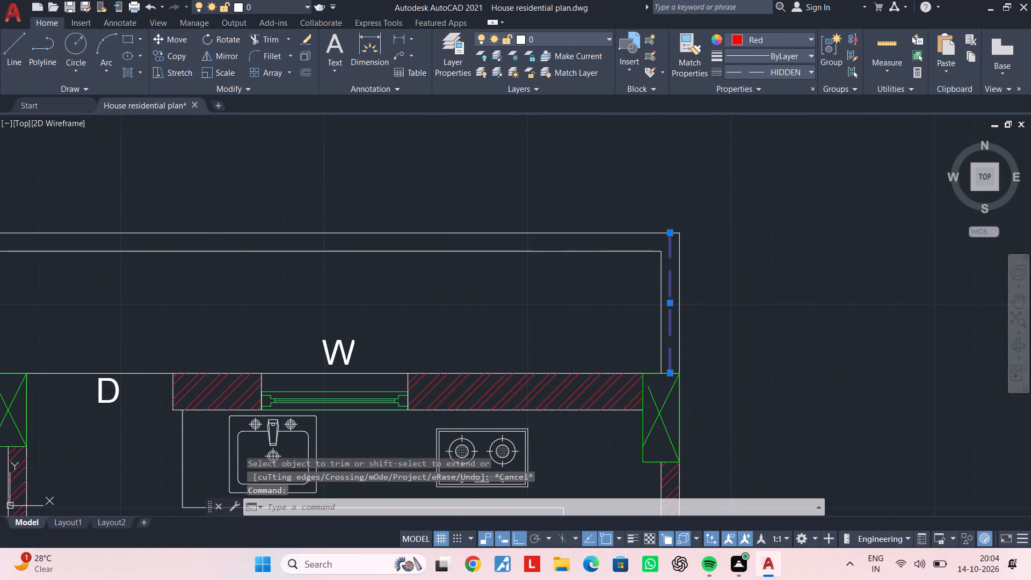
# Examine the copied plan beside the original, from the reworked rear wall through the rooms to the front verandah and lawn.
pyautogui.scroll(-2, 647, 301)
pyautogui.moveTo(643, 303); pyautogui.dragTo(655, 378, button='middle')
pyautogui.moveTo(489, 360); pyautogui.dragTo(733, 275, button='middle')
pyautogui.press('Escape')
pyautogui.press('Escape')
pyautogui.moveTo(555, 285); pyautogui.dragTo(577, 267, button='middle')
pyautogui.press('Escape')
pyautogui.press('Escape')
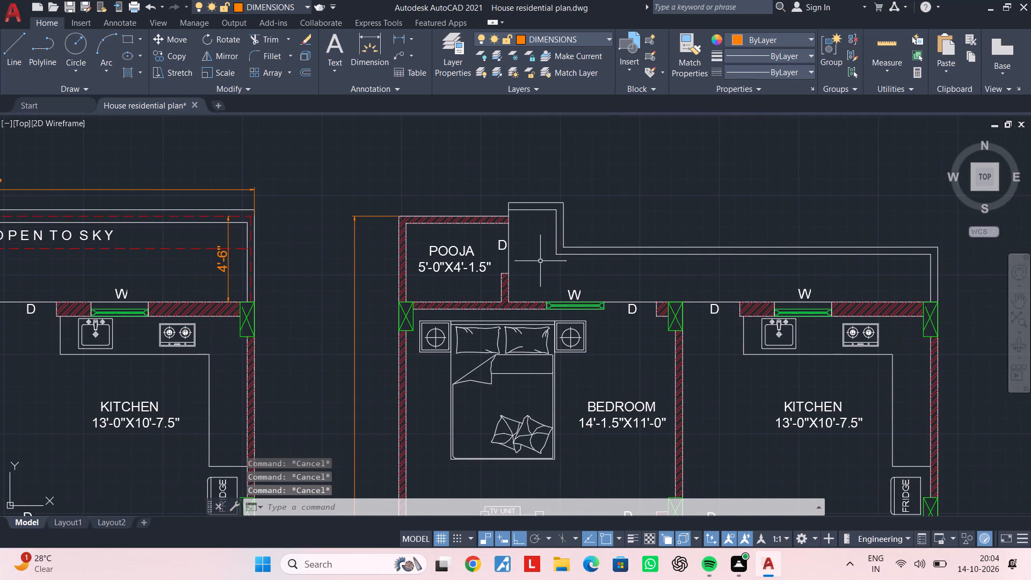
pyautogui.moveTo(540, 259); pyautogui.dragTo(544, 243, button='middle')
pyautogui.moveTo(533, 211); pyautogui.dragTo(496, 216, button='middle')
pyautogui.moveTo(515, 242); pyautogui.dragTo(488, 122, button='middle')
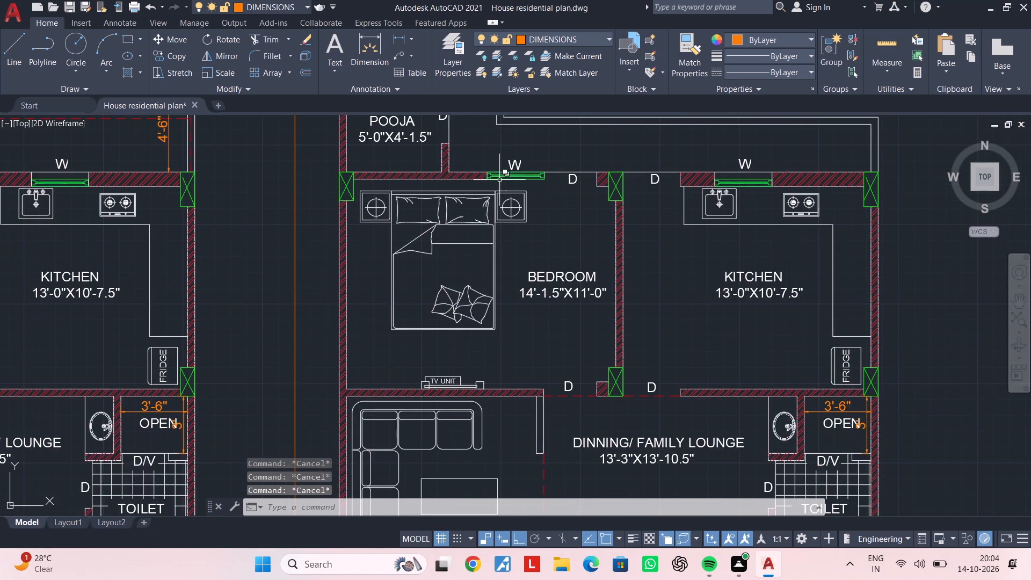
pyautogui.scroll(-1, 508, 202)
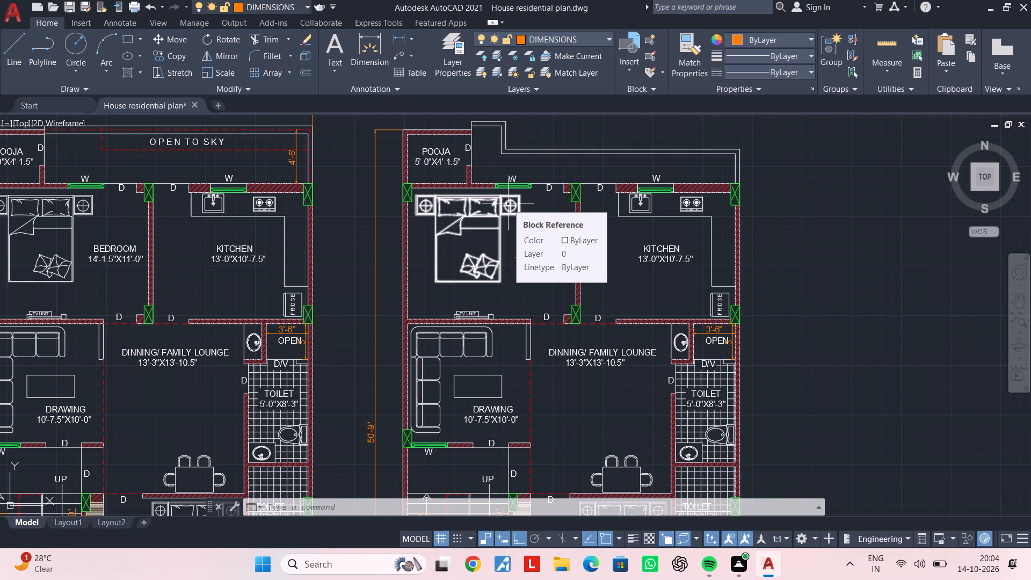
pyautogui.moveTo(577, 381); pyautogui.dragTo(637, 298, button='middle')
pyautogui.moveTo(613, 335); pyautogui.dragTo(667, 264, button='middle')
pyautogui.scroll(-1, 672, 298)
pyautogui.moveTo(672, 298); pyautogui.dragTo(640, 288, button='middle')
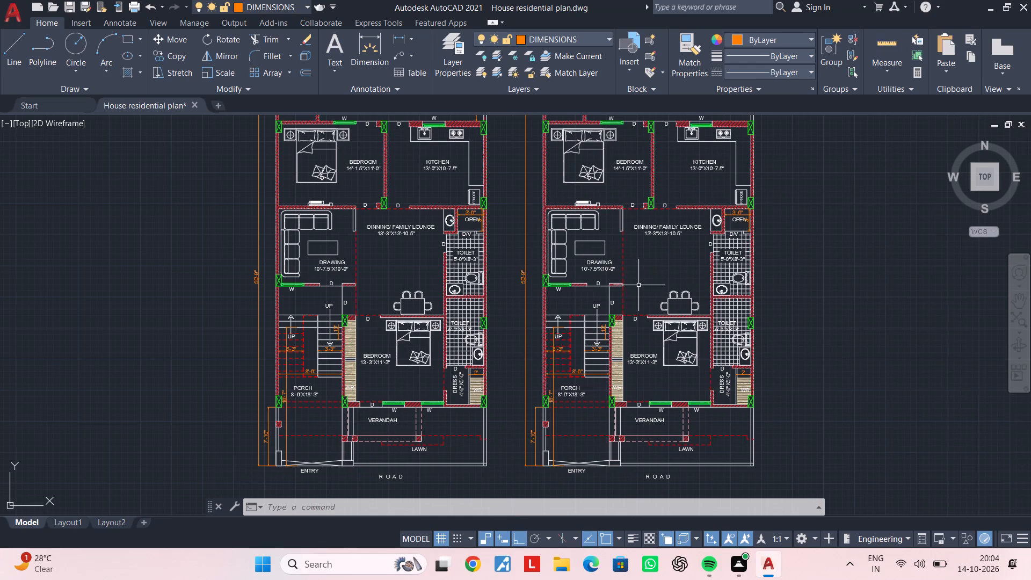
pyautogui.scroll(-2, 642, 294)
pyautogui.moveTo(642, 296); pyautogui.dragTo(645, 363, button='middle')
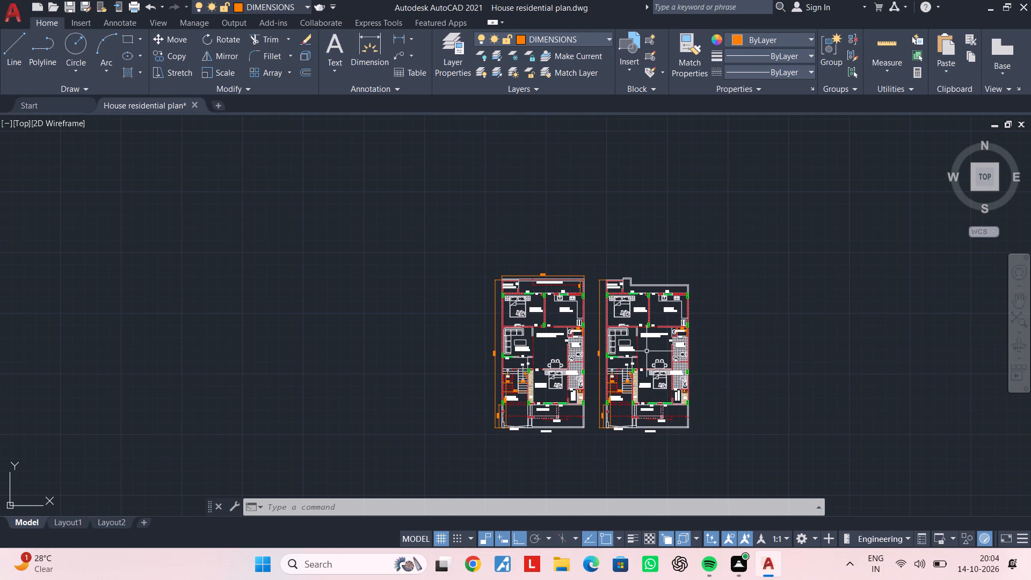
pyautogui.press('Escape')
pyautogui.press('Escape')
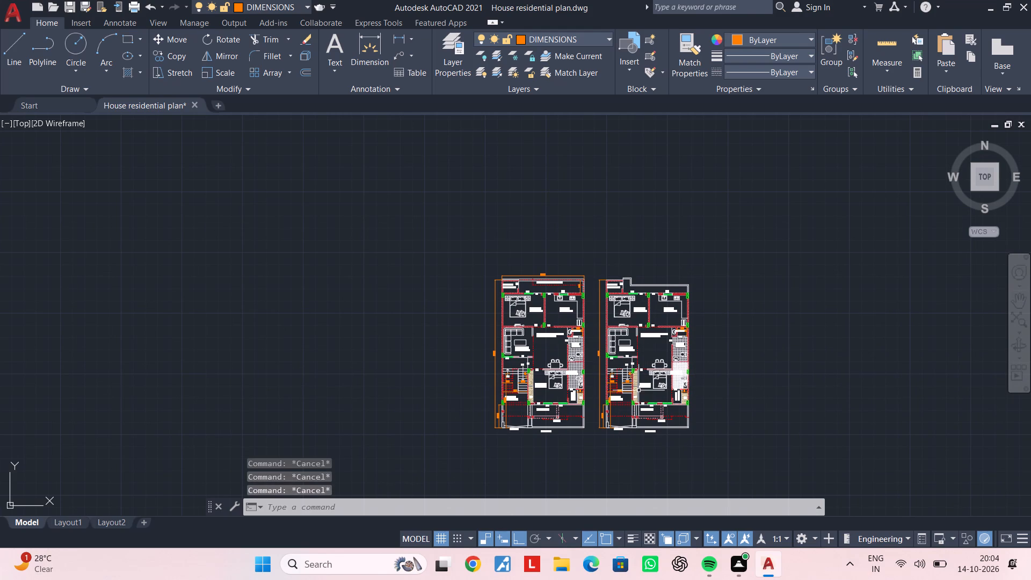
pyautogui.press('Escape')
pyautogui.moveTo(579, 381); pyautogui.dragTo(518, 396, button='middle')
pyautogui.scroll(3, 542, 337)
pyautogui.moveTo(610, 360); pyautogui.dragTo(564, 382, button='middle')
pyautogui.press('Escape')
pyautogui.press('Escape')
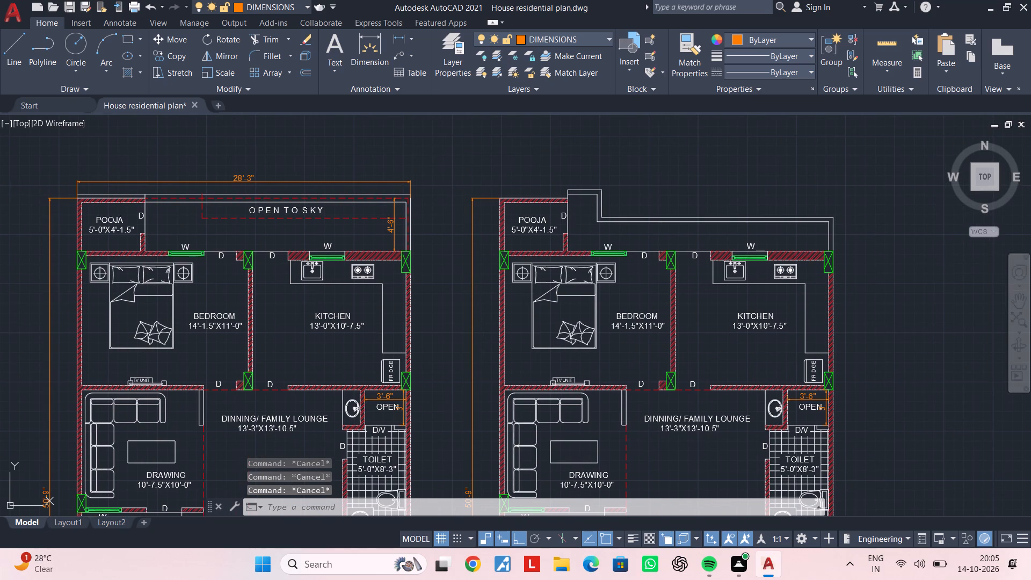
pyautogui.press('Escape')
pyautogui.press('Escape')
pyautogui.press('Escape')
pyautogui.moveTo(646, 419); pyautogui.dragTo(627, 322, button='middle')
pyautogui.press('Escape')
pyautogui.moveTo(655, 333); pyautogui.dragTo(653, 315, button='middle')
pyautogui.press('Escape')
pyautogui.press('Escape')
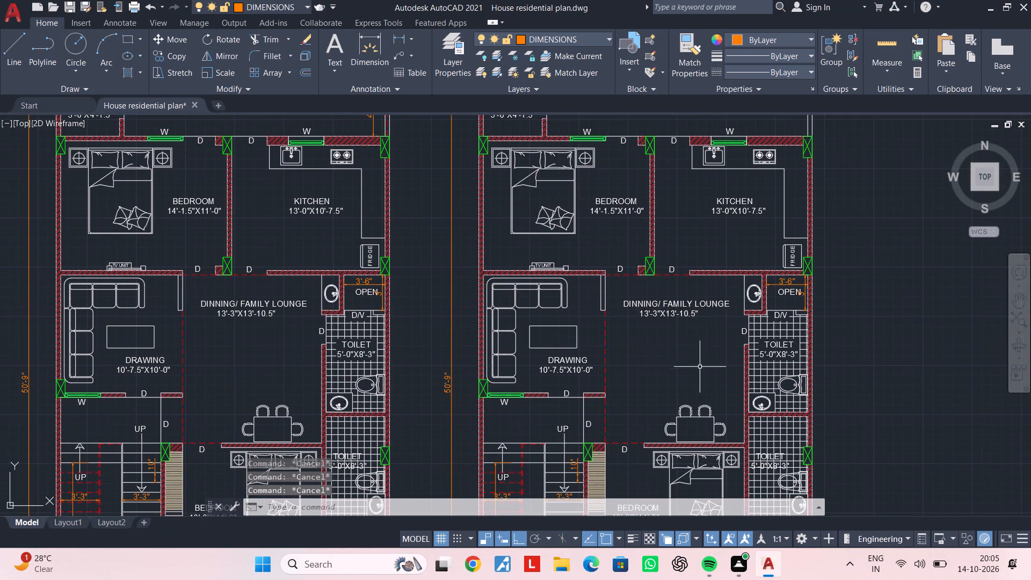
pyautogui.moveTo(690, 360); pyautogui.dragTo(694, 213, button='middle')
pyautogui.moveTo(700, 320); pyautogui.dragTo(712, 215, button='middle')
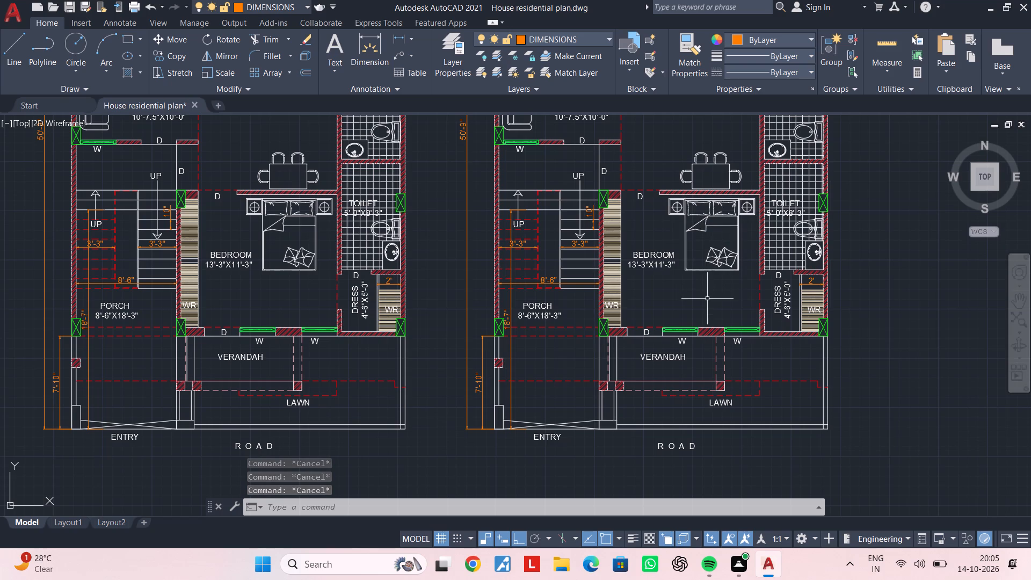
pyautogui.moveTo(703, 318); pyautogui.dragTo(619, 344, button='middle')
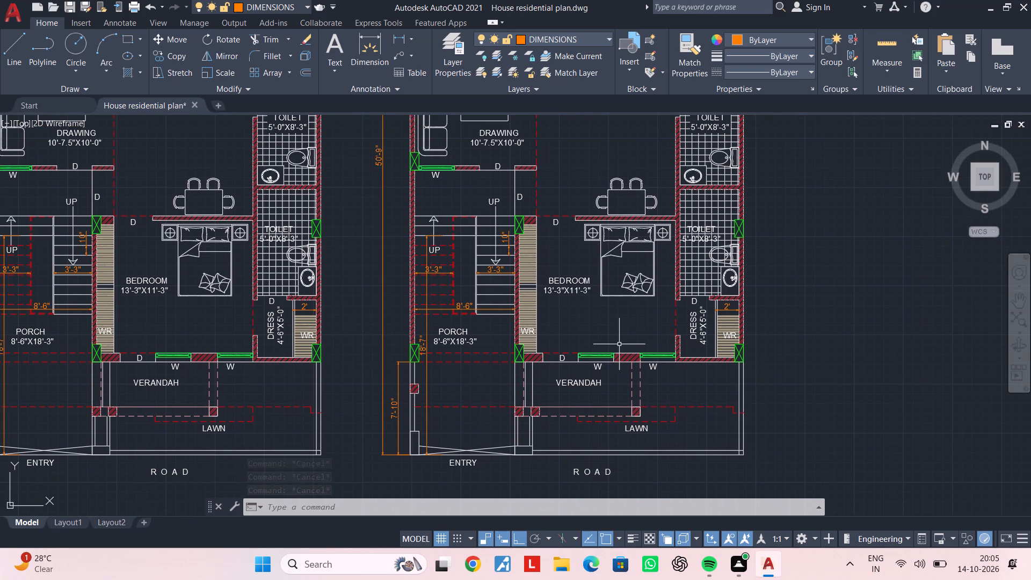
# Erase the verandah's columns, beam lines and low walls, the long red dashed lines and the LAWN label in the copied plan.
pyautogui.scroll(2, 685, 356)
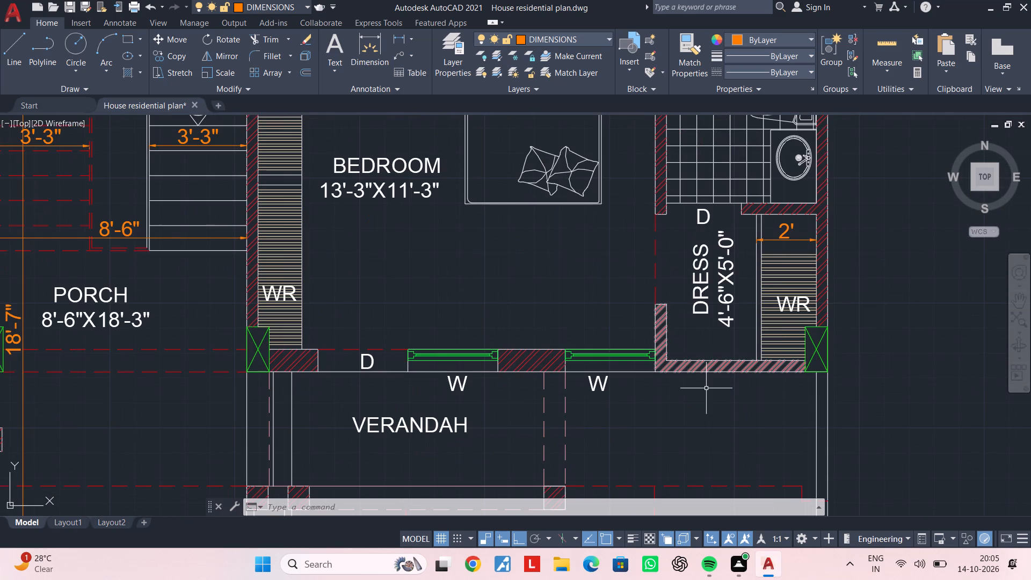
pyautogui.moveTo(707, 389); pyautogui.dragTo(750, 382, button='middle')
pyautogui.moveTo(657, 388); pyautogui.dragTo(796, 323, button='middle')
pyautogui.scroll(-1, 745, 394)
pyautogui.moveTo(745, 394); pyautogui.dragTo(746, 354, button='middle')
pyautogui.press('Escape')
pyautogui.press('Escape')
pyautogui.click(794, 347)
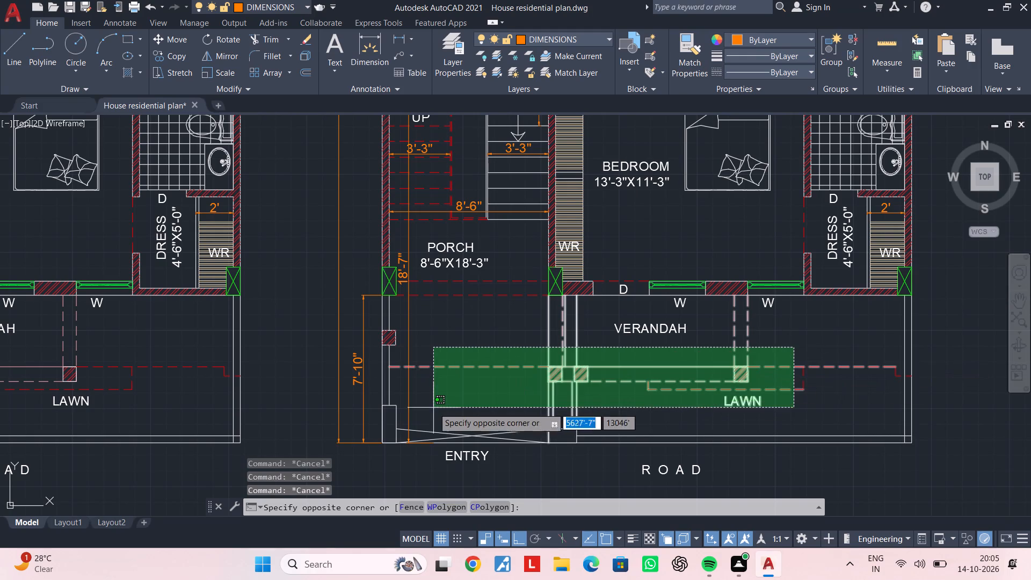
pyautogui.press('Escape')
pyautogui.press('Escape')
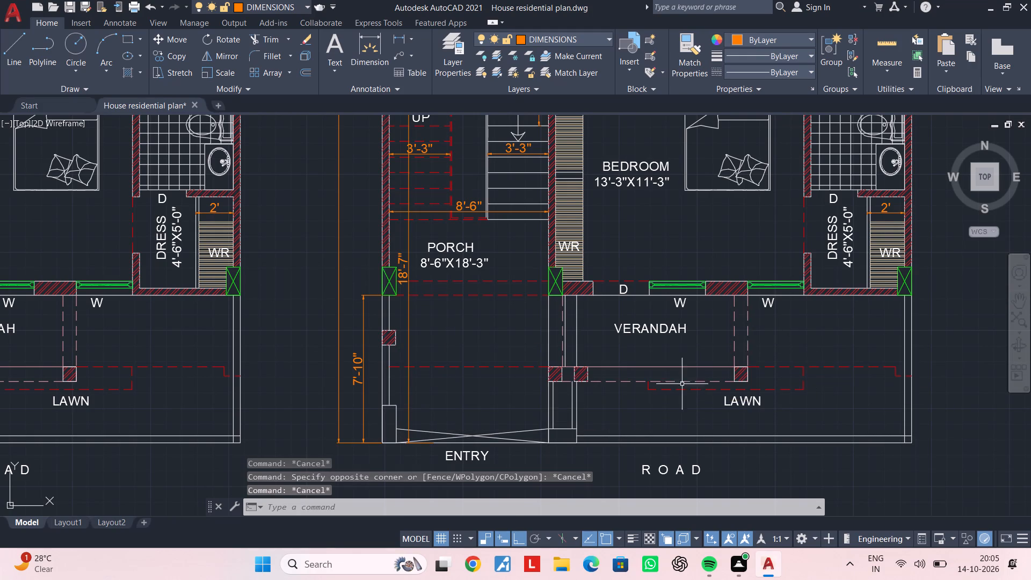
pyautogui.click(789, 339)
pyautogui.click(473, 421)
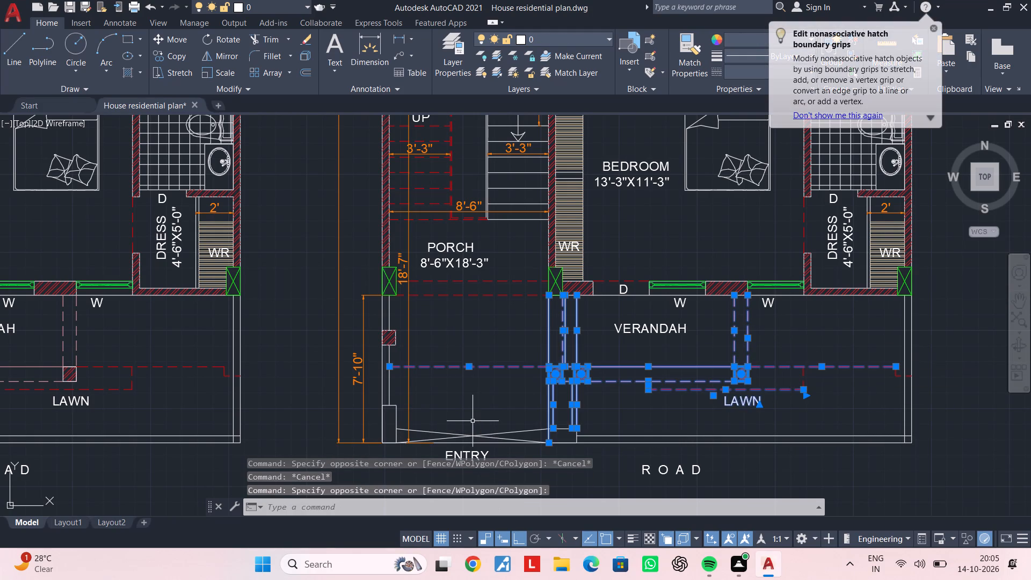
pyautogui.press('Delete')
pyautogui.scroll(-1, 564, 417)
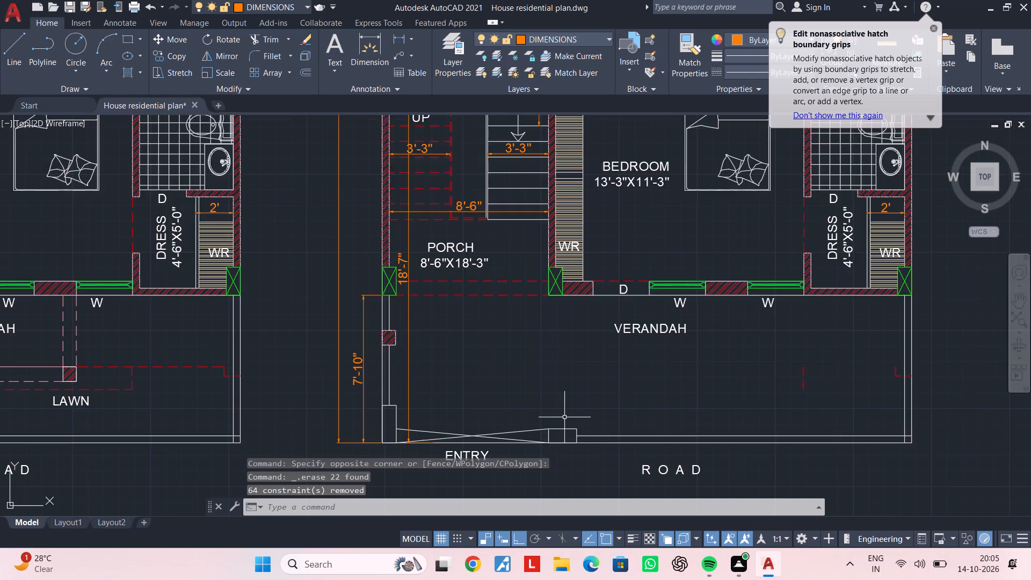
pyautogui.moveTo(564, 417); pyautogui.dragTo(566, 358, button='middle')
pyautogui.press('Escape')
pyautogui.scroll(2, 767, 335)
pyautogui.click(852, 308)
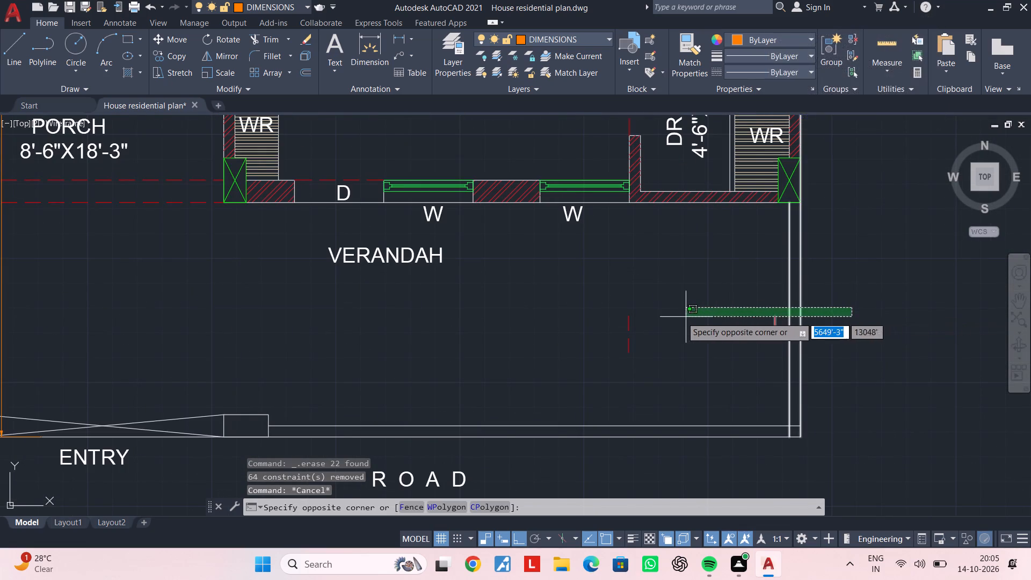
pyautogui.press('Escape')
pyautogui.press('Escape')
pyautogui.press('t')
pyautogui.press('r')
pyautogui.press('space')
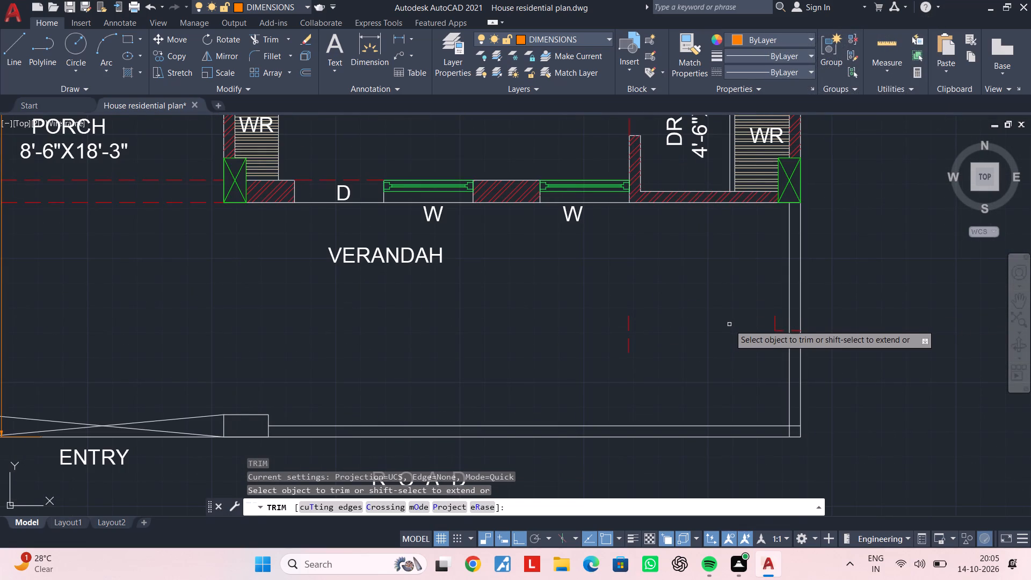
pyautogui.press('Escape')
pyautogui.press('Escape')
# Erase the leftover short red dashed segments in the copy's former lawn area and at its side boundary wall.
pyautogui.moveTo(712, 351); pyautogui.dragTo(712, 344, button='middle')
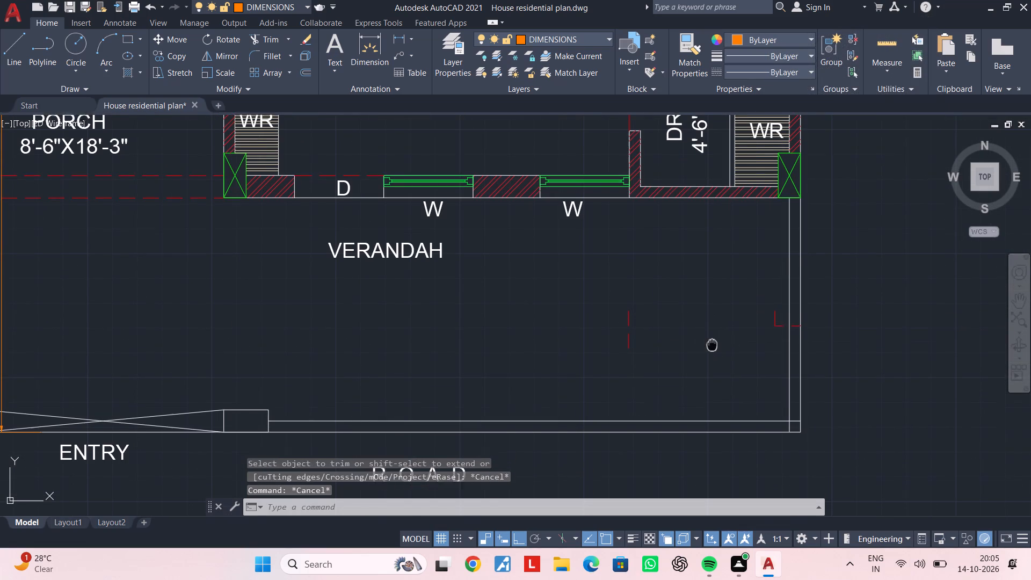
pyautogui.moveTo(712, 344); pyautogui.dragTo(712, 341, button='middle')
pyautogui.scroll(1, 786, 304)
pyautogui.click(769, 319)
pyautogui.click(725, 352)
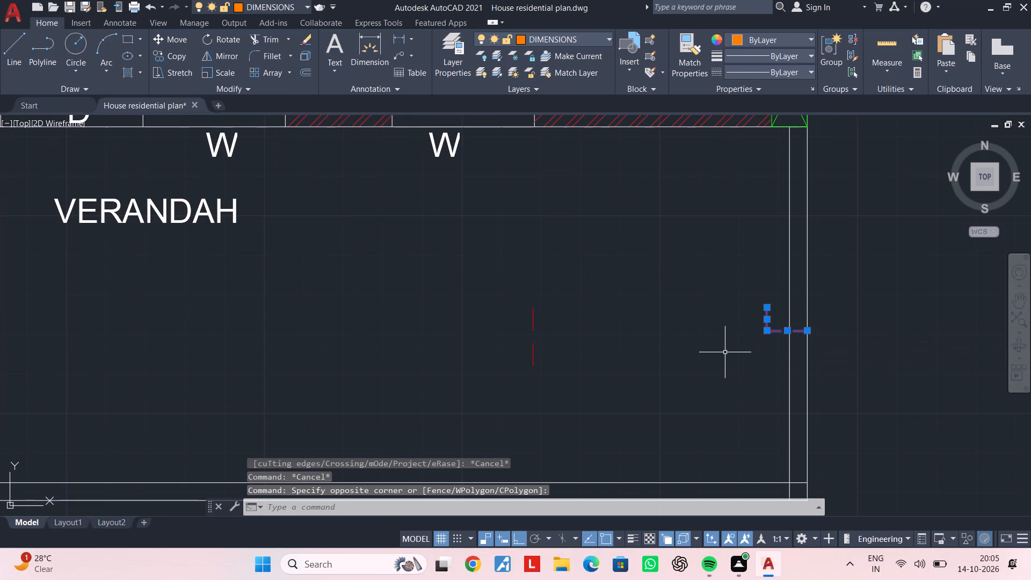
pyautogui.press('Delete')
pyautogui.click(663, 314)
pyautogui.click(434, 383)
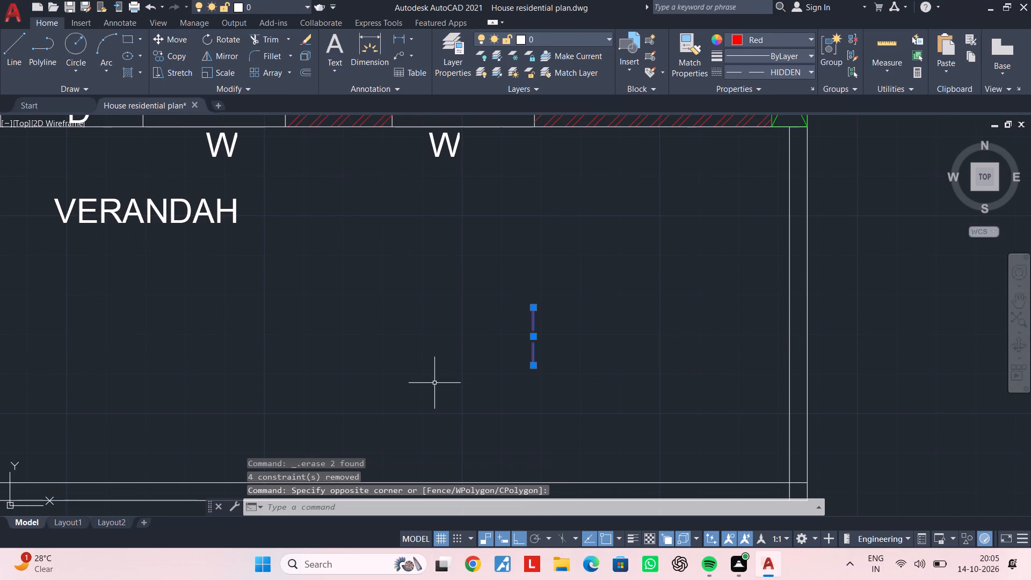
pyautogui.press('Delete')
# Erase both lines of the front boundary wall along the road in the copied plan.
pyautogui.scroll(-2, 437, 388)
pyautogui.moveTo(433, 394); pyautogui.dragTo(541, 354, button='middle')
pyautogui.press('Escape')
pyautogui.moveTo(492, 355); pyautogui.dragTo(570, 328, button='middle')
pyautogui.press('Escape')
pyautogui.press('Escape')
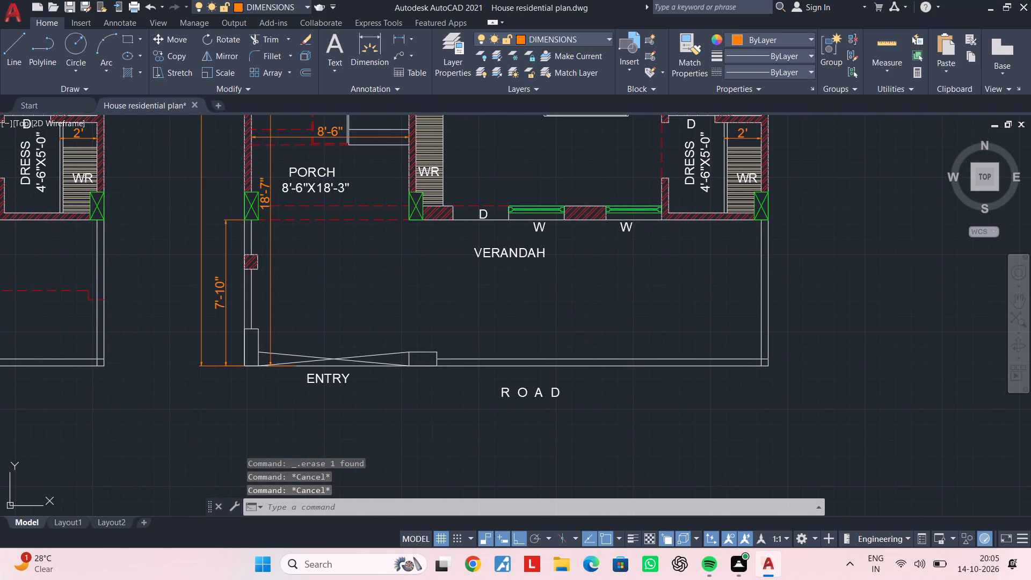
pyautogui.click(647, 337)
pyautogui.click(629, 394)
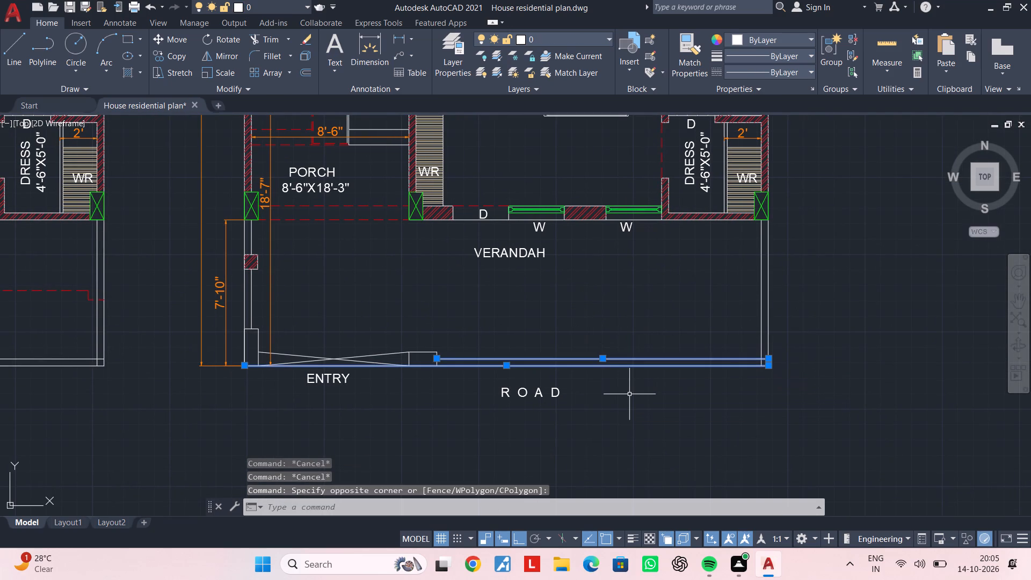
pyautogui.press('Delete')
# Erase the crossed entry gate, the small pier beside the verandah front and the ENTRY label in the copied plan.
pyautogui.moveTo(575, 396); pyautogui.dragTo(732, 370, button='middle')
pyautogui.moveTo(608, 320); pyautogui.dragTo(708, 317, button='middle')
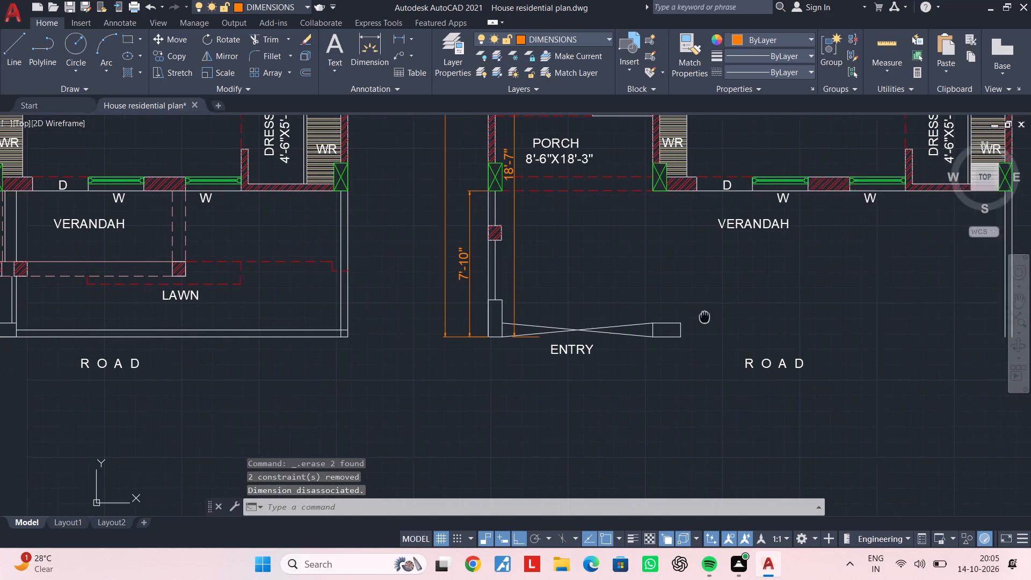
pyautogui.moveTo(708, 317); pyautogui.dragTo(715, 317, button='middle')
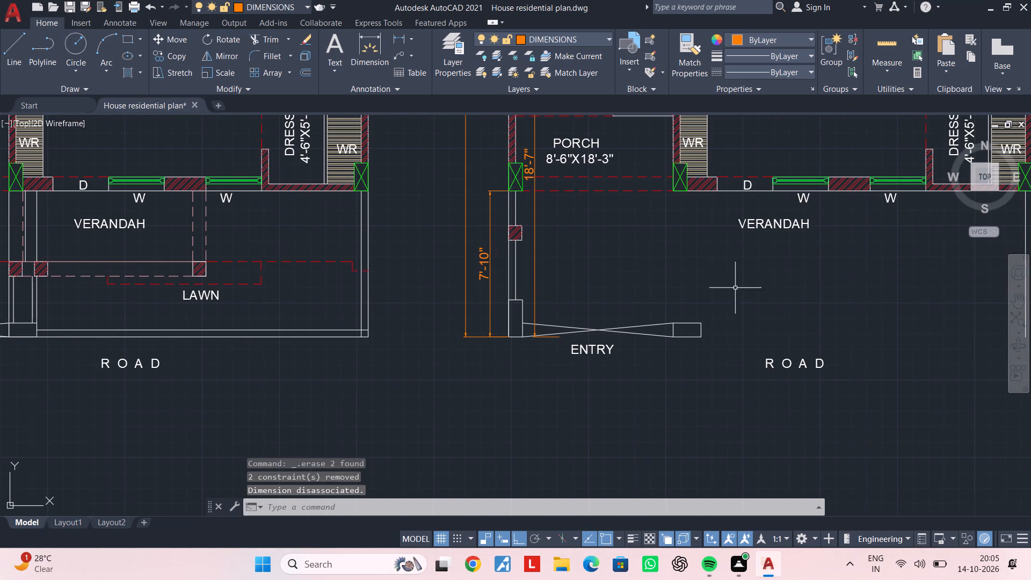
pyautogui.click(723, 300)
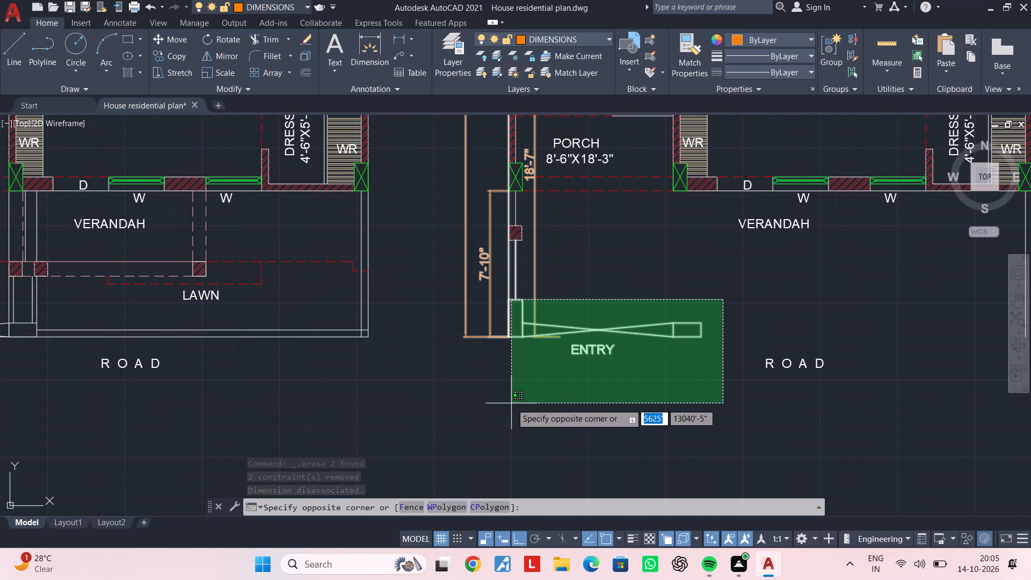
pyautogui.click(567, 403)
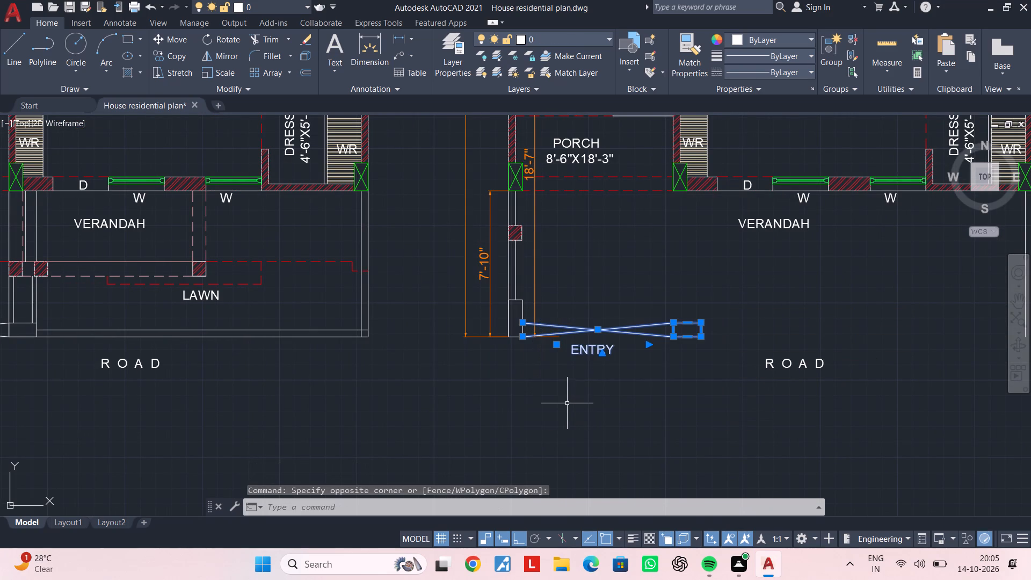
pyautogui.press('Delete')
# Erase the 18'-7" vertical dimension along the porch of the copied plan.
pyautogui.moveTo(567, 341); pyautogui.dragTo(567, 362, button='middle')
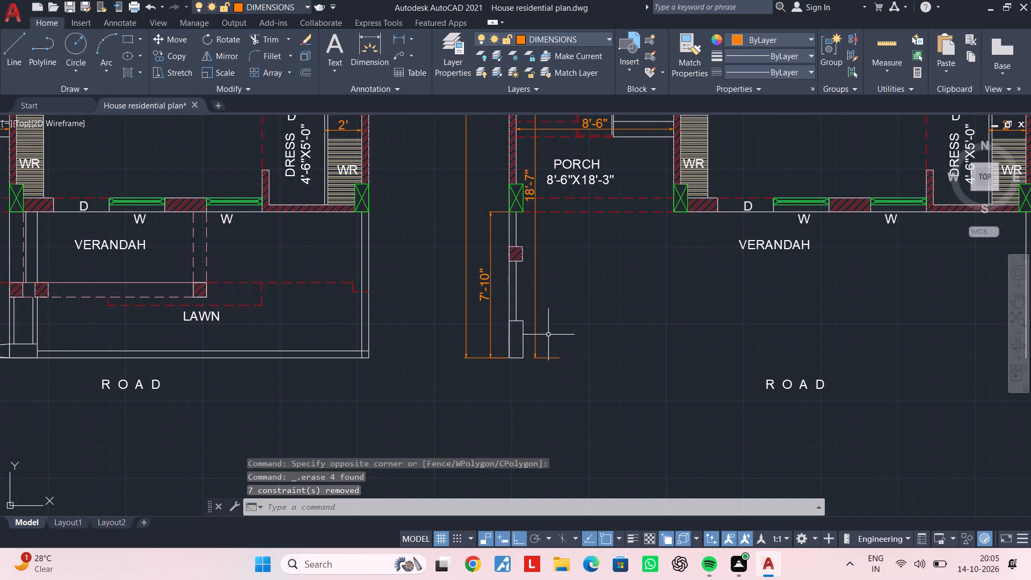
pyautogui.click(556, 316)
pyautogui.click(532, 324)
pyautogui.press('Delete')
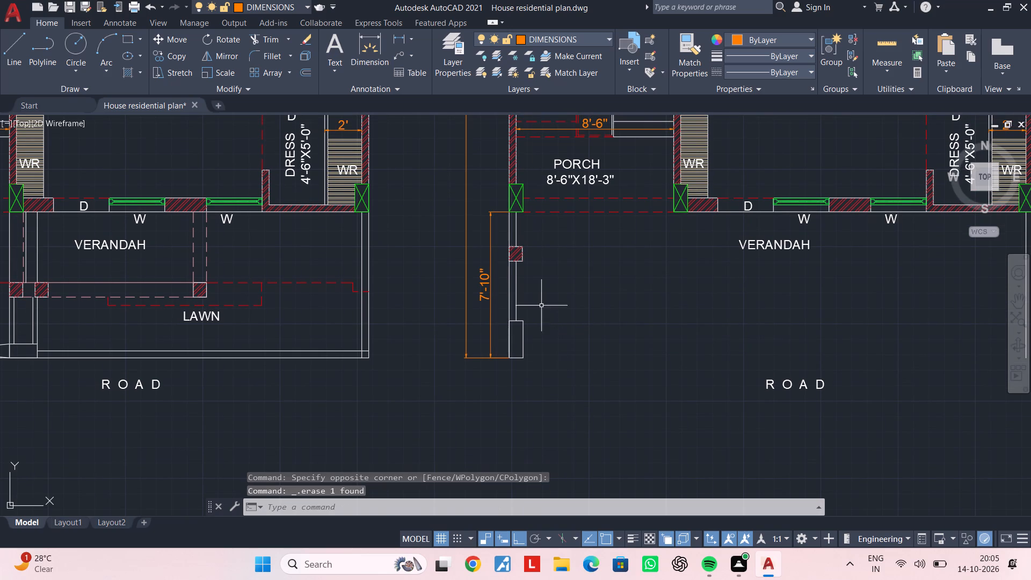
# Erase the rectangular gate pier at the road end of the porch side wall in the copied plan.
pyautogui.moveTo(540, 273); pyautogui.dragTo(546, 303, button='middle')
pyautogui.scroll(1, 526, 265)
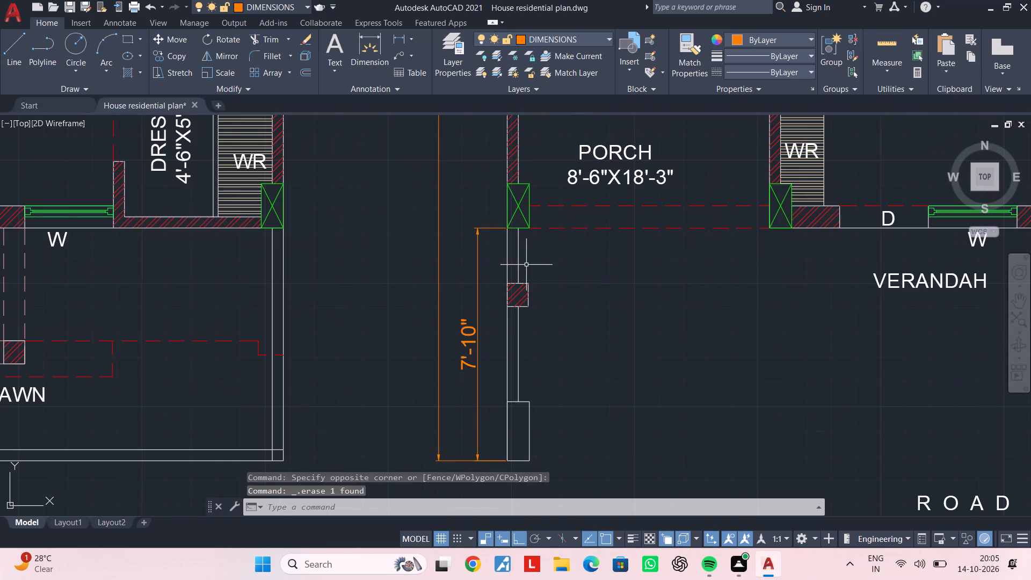
pyautogui.click(553, 260)
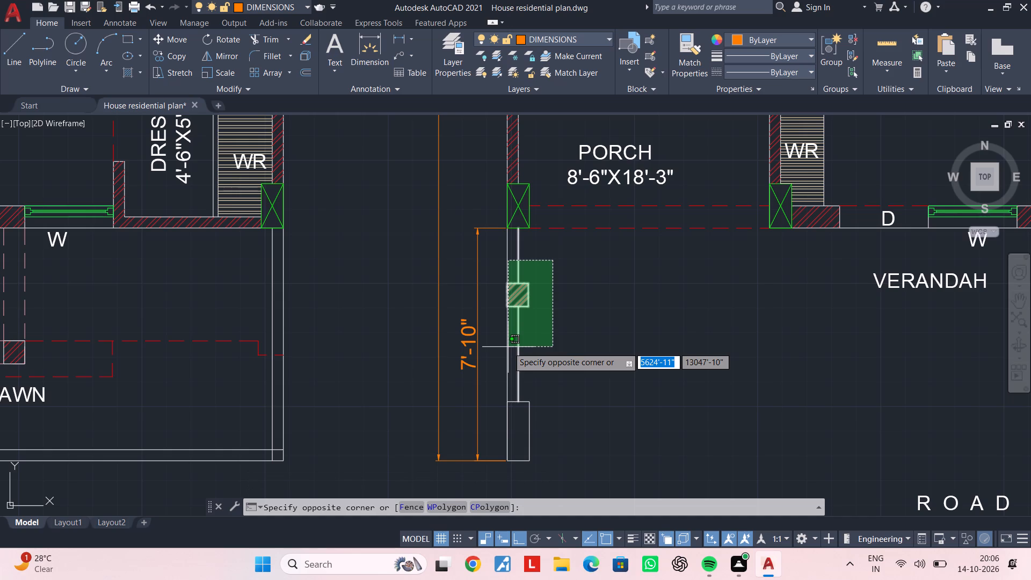
pyautogui.press('Escape')
pyautogui.press('Escape')
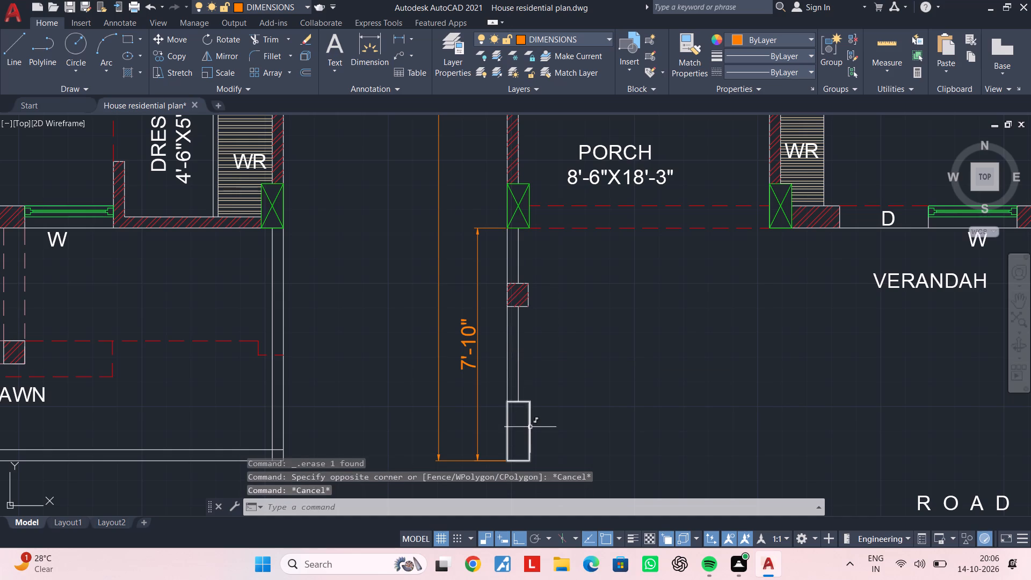
pyautogui.click(529, 426)
pyautogui.press('Delete')
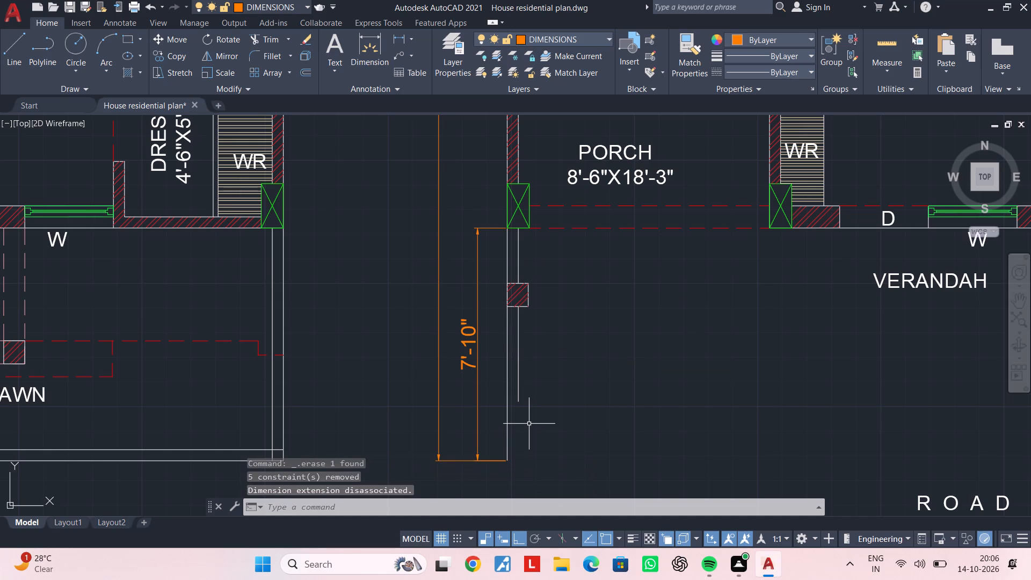
pyautogui.press('Escape')
pyautogui.press('Escape')
pyautogui.press('Escape')
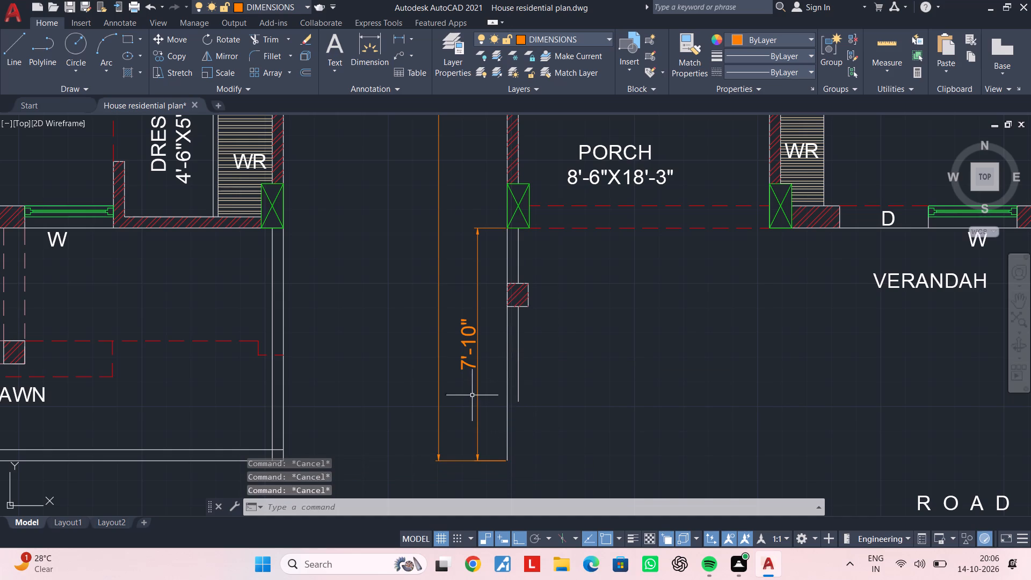
# Erase the 7'-10" dimension beside the copied plan's front side wall.
pyautogui.click(478, 392)
pyautogui.press('Delete')
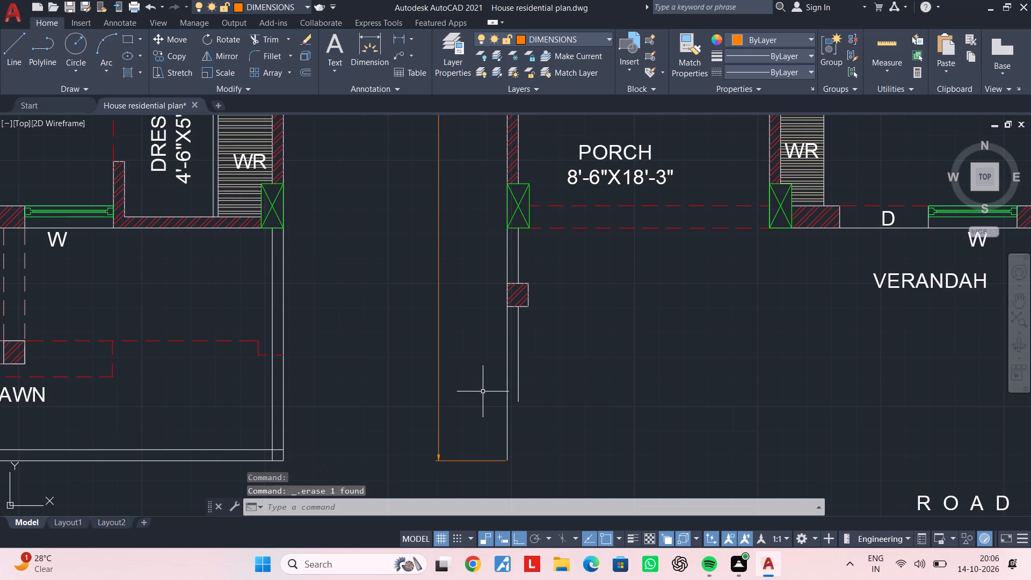
# Remove the porch side wall lines below the porch column in the copied plan, together with their small hatched pier.
pyautogui.moveTo(576, 351); pyautogui.dragTo(567, 360, button='middle')
pyautogui.press('Escape')
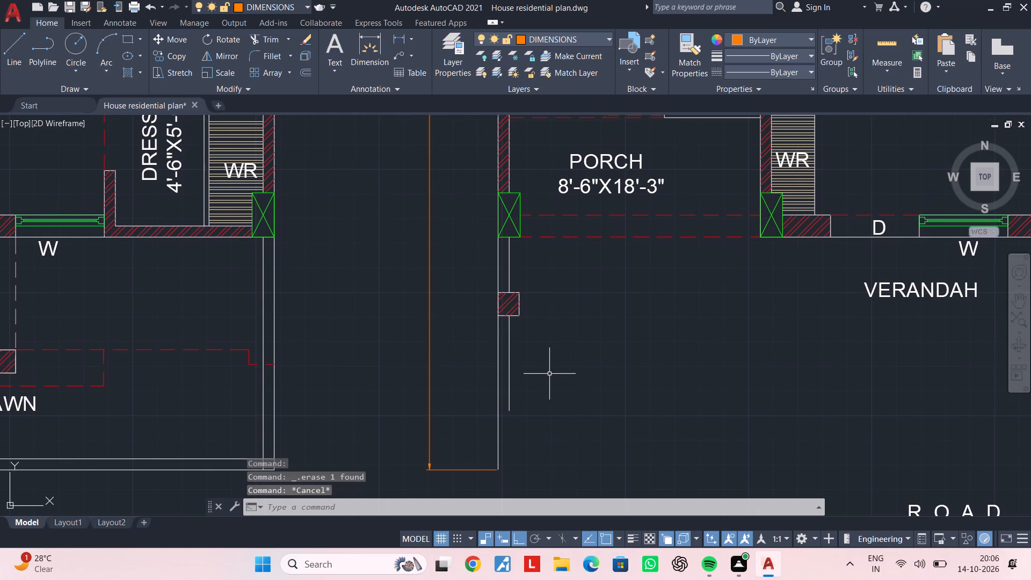
pyautogui.click(548, 372)
pyautogui.press('Escape')
pyautogui.press('Escape')
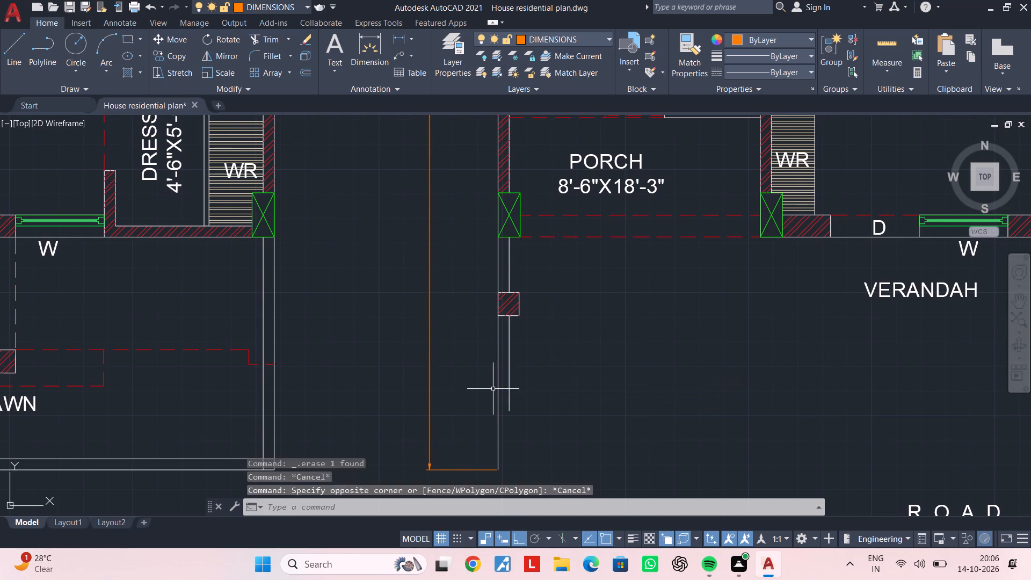
pyautogui.press('Escape')
pyautogui.write('TR')
pyautogui.press('space')
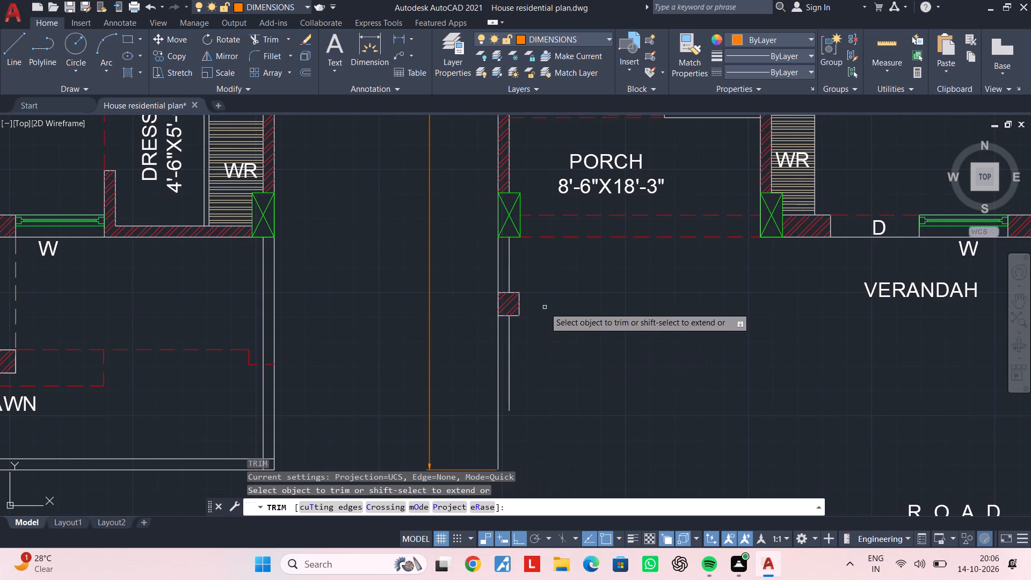
pyautogui.click(531, 270)
pyautogui.click(482, 268)
pyautogui.press('Escape')
pyautogui.click(534, 267)
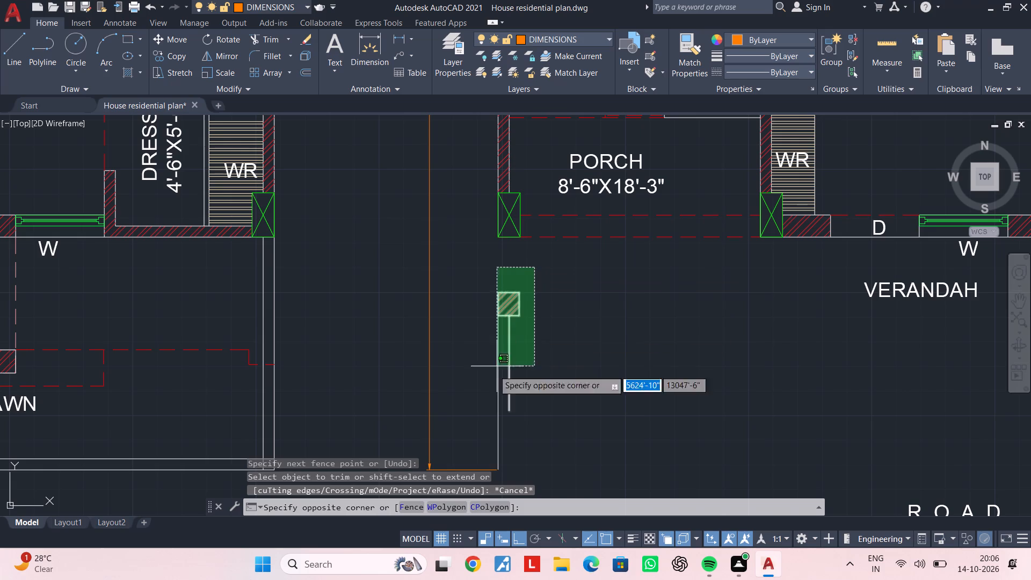
pyautogui.click(470, 407)
pyautogui.press('Delete')
# Erase the ROAD and VERANDAH labels in the copied plan.
pyautogui.moveTo(671, 358); pyautogui.dragTo(469, 367, button='middle')
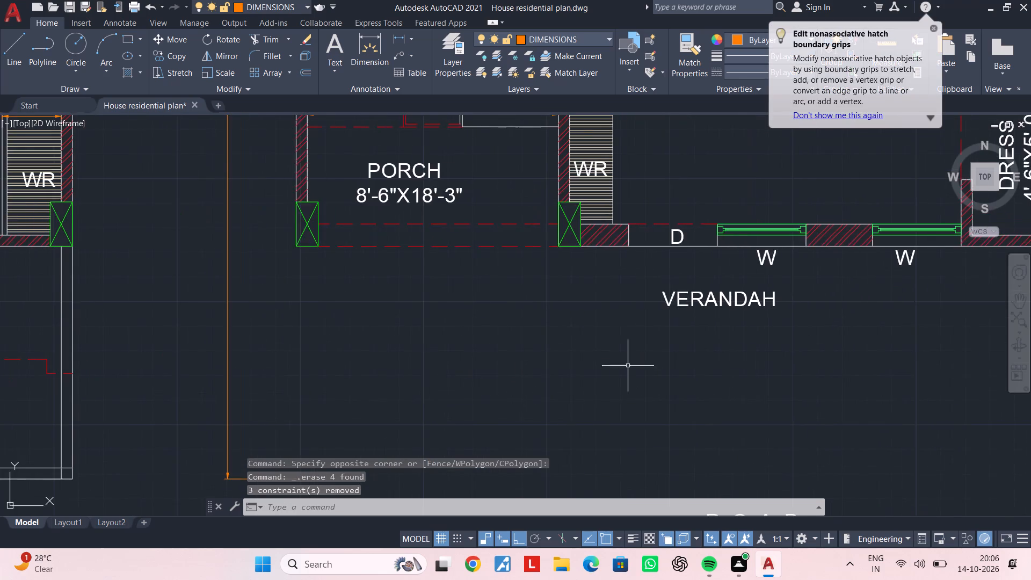
pyautogui.scroll(-2, 628, 366)
pyautogui.moveTo(626, 366); pyautogui.dragTo(551, 342, button='middle')
pyautogui.click(637, 386)
pyautogui.click(569, 425)
pyautogui.press('Delete')
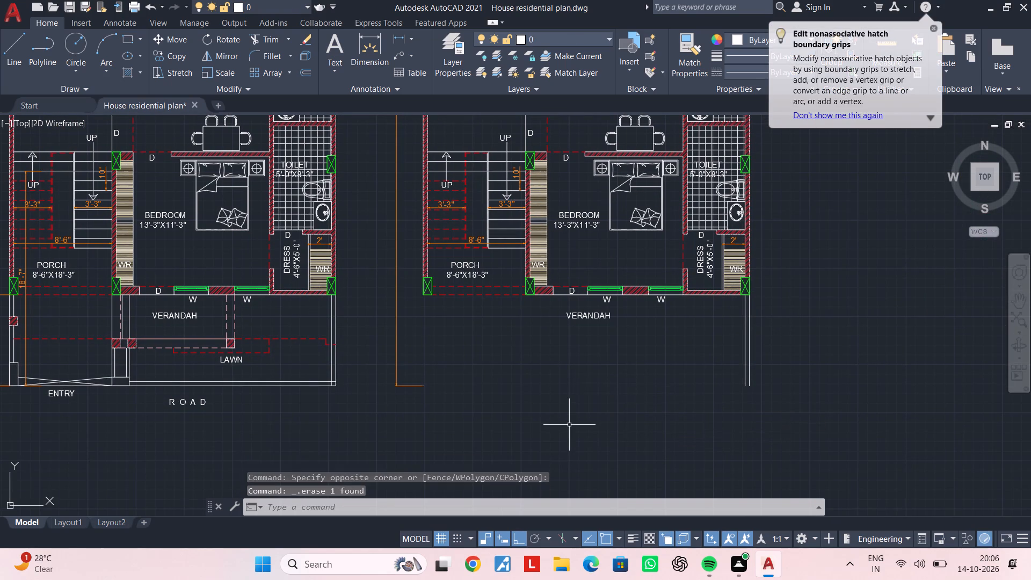
pyautogui.scroll(3, 608, 308)
pyautogui.click(619, 322)
pyautogui.click(472, 395)
pyautogui.press('Delete')
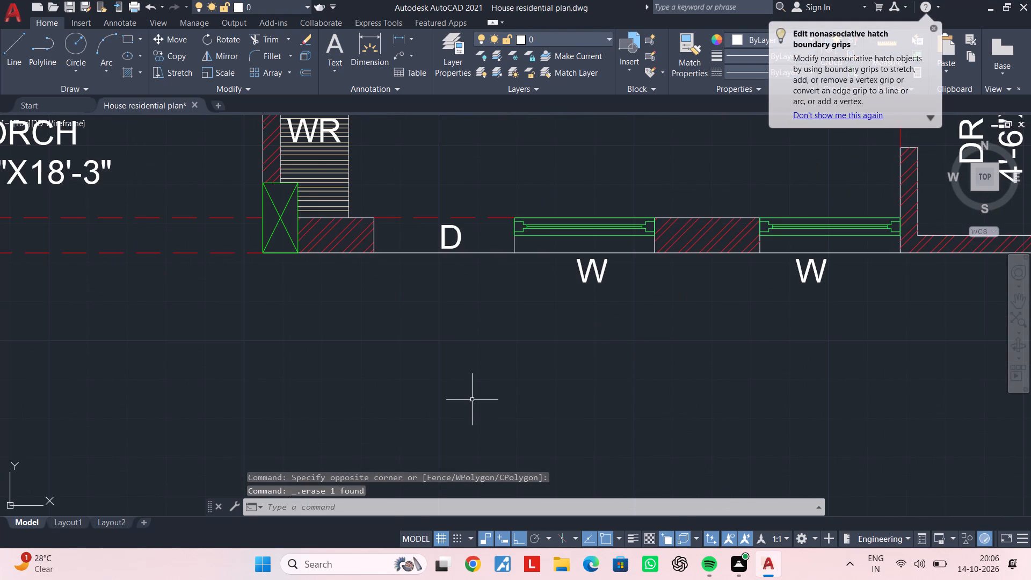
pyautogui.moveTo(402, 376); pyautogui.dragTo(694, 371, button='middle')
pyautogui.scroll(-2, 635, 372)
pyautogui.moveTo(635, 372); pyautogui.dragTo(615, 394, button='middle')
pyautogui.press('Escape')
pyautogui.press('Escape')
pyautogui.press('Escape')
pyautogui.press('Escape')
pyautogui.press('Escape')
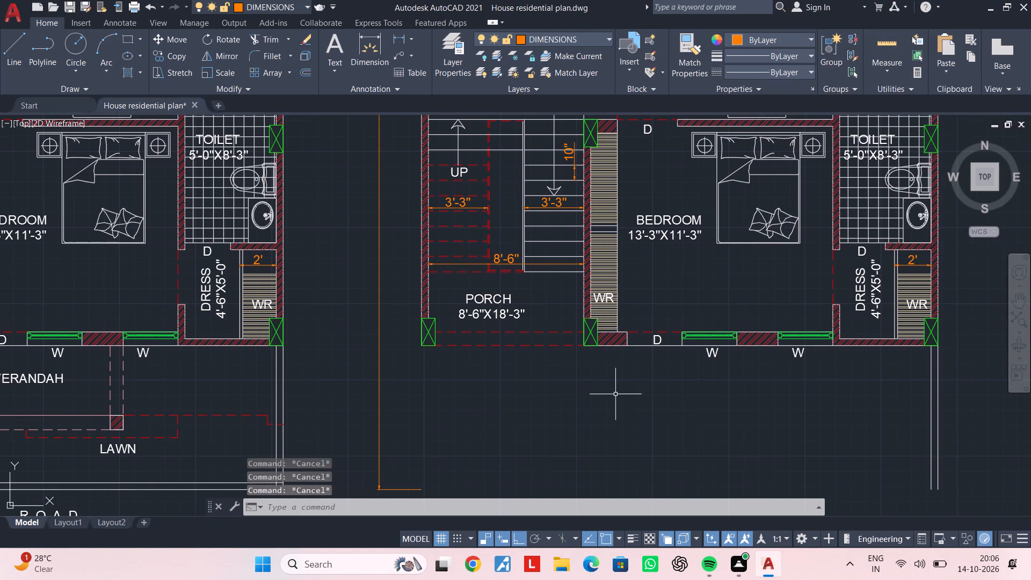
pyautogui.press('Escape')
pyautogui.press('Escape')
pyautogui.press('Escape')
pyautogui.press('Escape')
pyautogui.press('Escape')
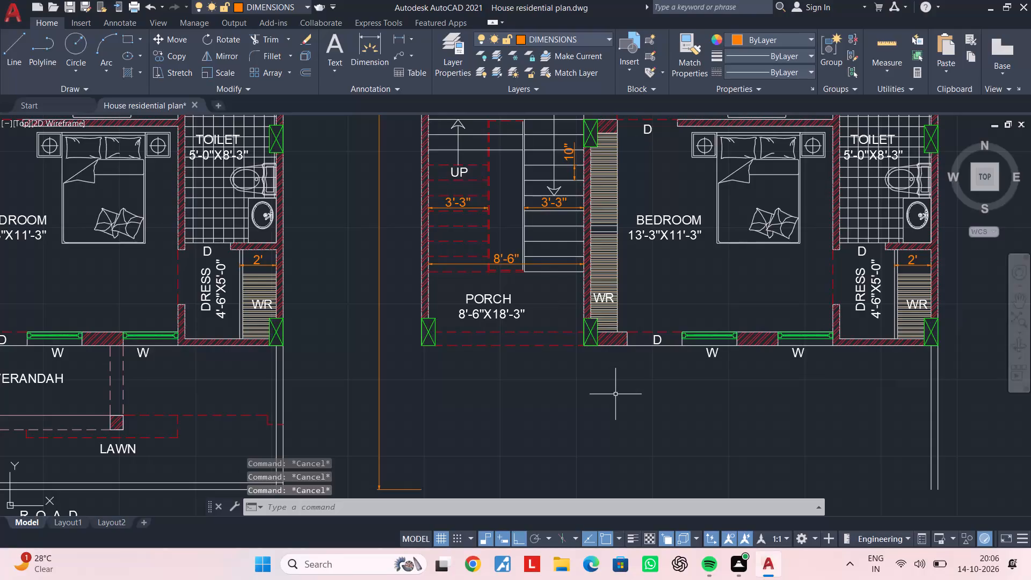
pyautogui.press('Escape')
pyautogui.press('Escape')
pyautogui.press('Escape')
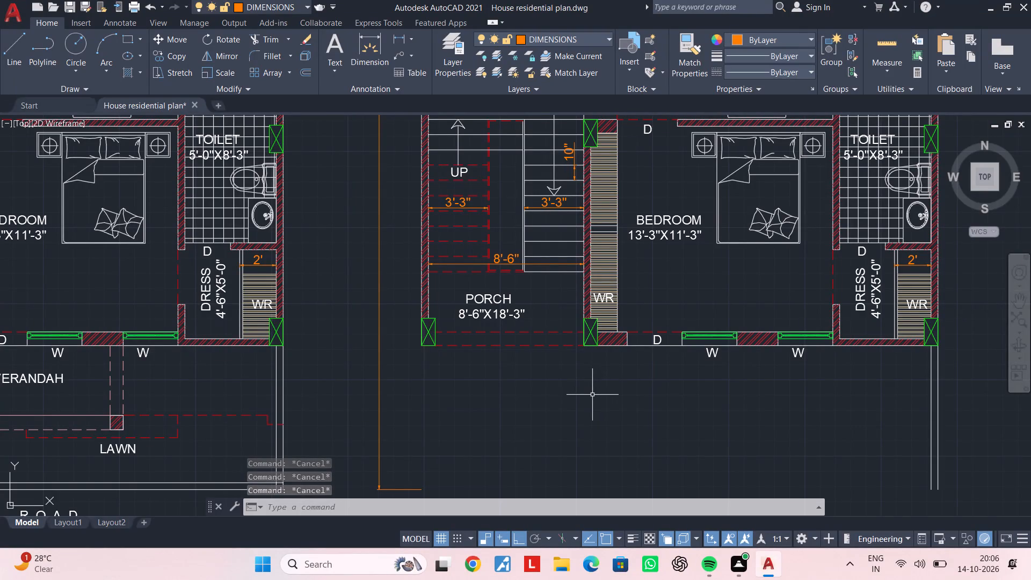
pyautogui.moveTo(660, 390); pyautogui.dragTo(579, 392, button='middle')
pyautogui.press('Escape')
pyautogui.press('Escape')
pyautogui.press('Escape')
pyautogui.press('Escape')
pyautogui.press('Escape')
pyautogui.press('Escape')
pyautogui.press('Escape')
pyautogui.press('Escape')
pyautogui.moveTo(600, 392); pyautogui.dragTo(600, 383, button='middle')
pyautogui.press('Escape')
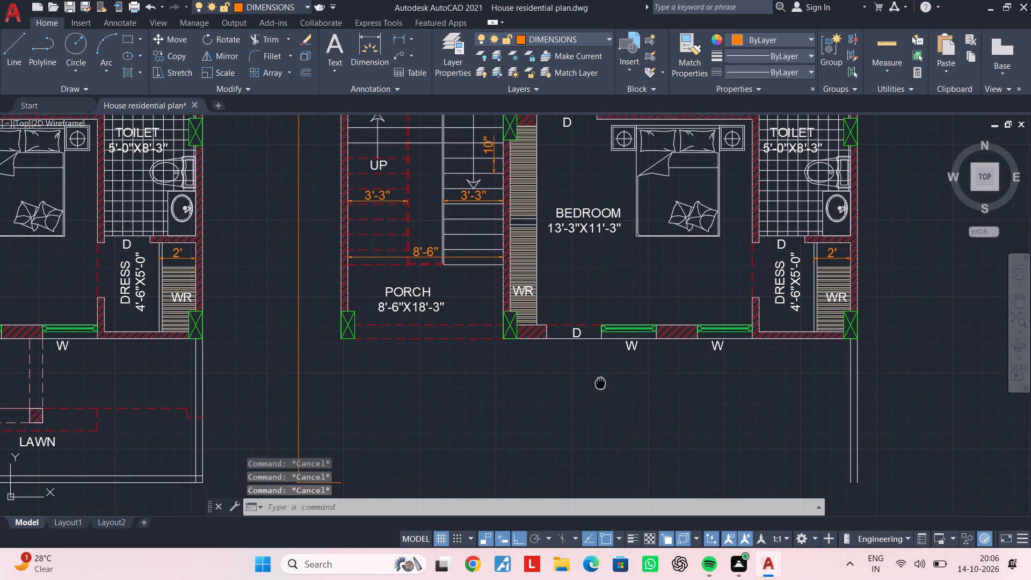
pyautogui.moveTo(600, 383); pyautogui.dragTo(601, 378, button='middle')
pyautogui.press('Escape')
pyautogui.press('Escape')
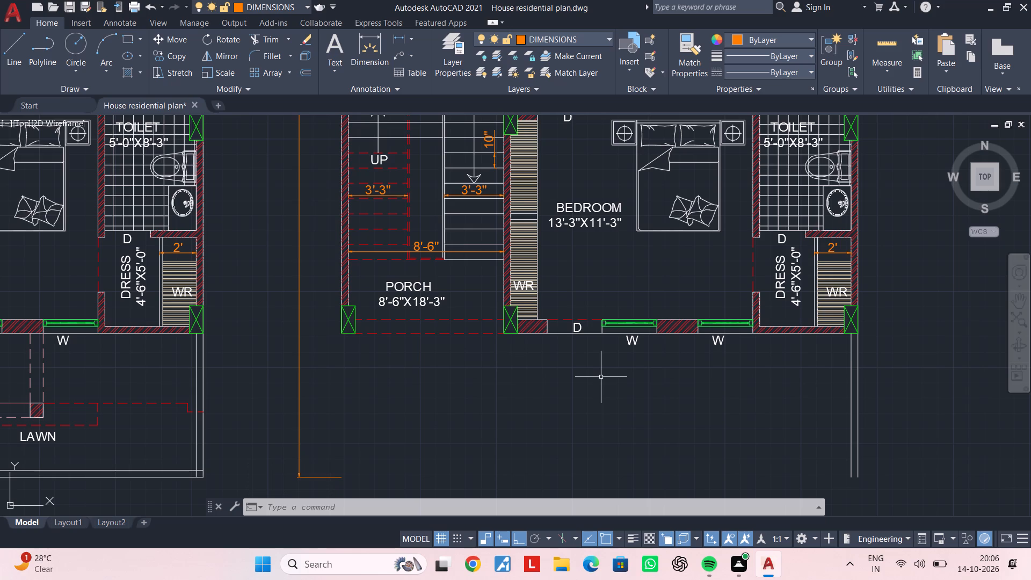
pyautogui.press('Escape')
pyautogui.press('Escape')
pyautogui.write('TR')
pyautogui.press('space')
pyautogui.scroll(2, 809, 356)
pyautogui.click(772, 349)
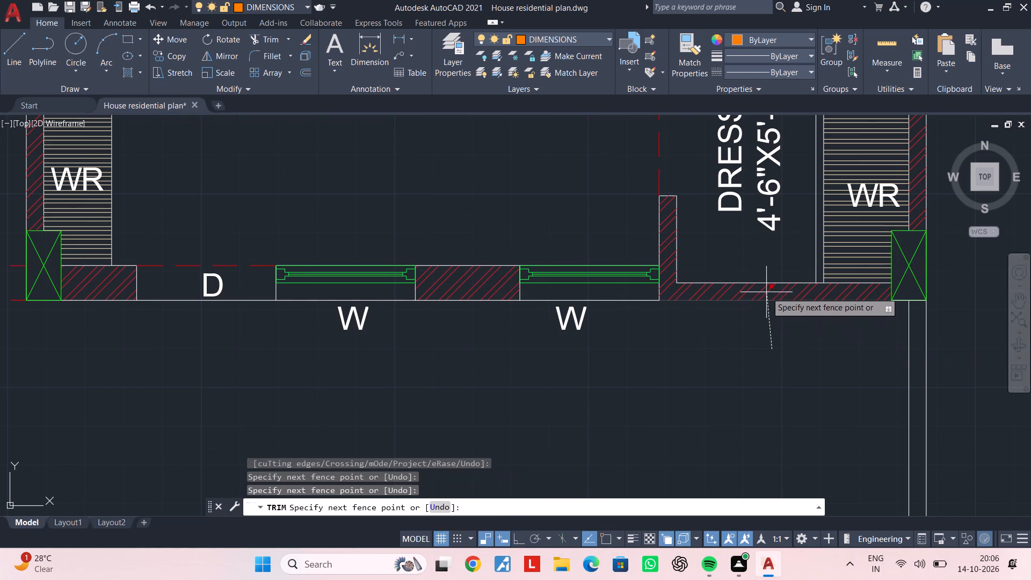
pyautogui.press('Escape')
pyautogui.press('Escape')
# Erase the L-shaped wall hatch around the front of the copied plan's dress room.
pyautogui.click(765, 296)
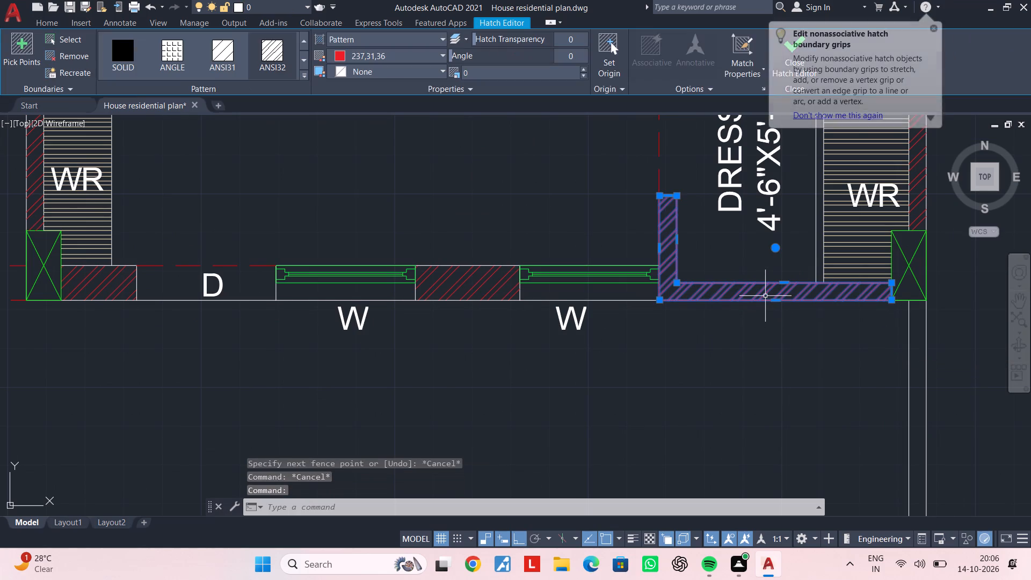
pyautogui.press('Delete')
pyautogui.press('Escape')
pyautogui.press('Escape')
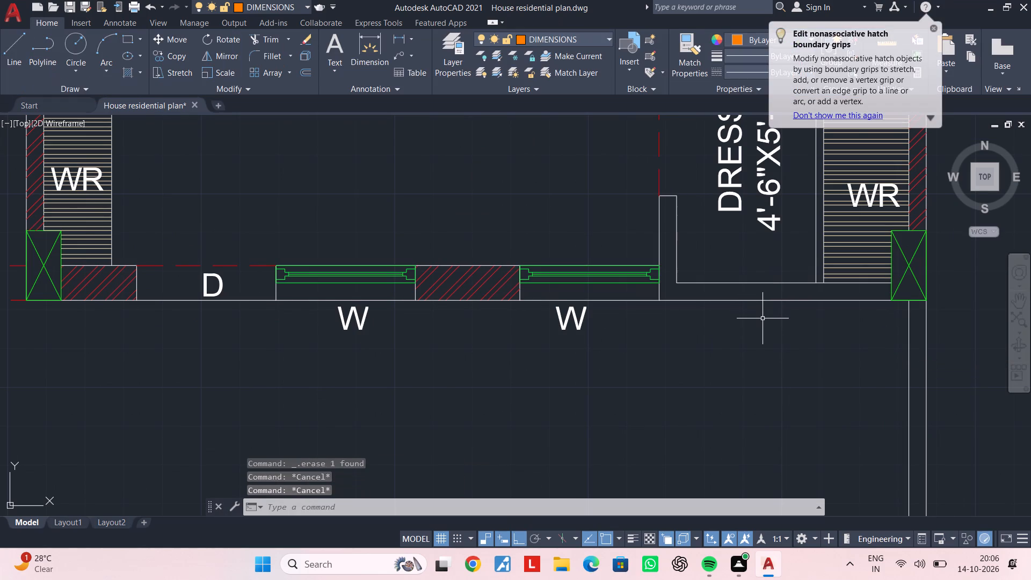
pyautogui.press('Escape')
pyautogui.press('Escape')
pyautogui.press('Escape')
# Erase the dress room wardrobe in the copied plan, including its shelf lines, front lines and WR label.
pyautogui.scroll(-1, 763, 318)
pyautogui.moveTo(762, 323); pyautogui.dragTo(713, 400, button='middle')
pyautogui.press('Escape')
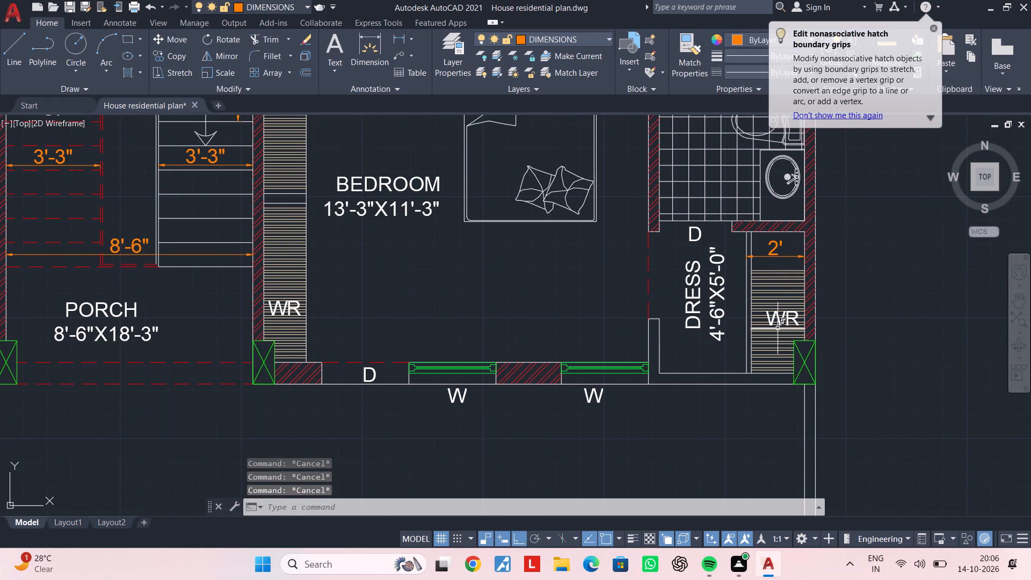
pyautogui.scroll(1, 769, 339)
pyautogui.click(768, 225)
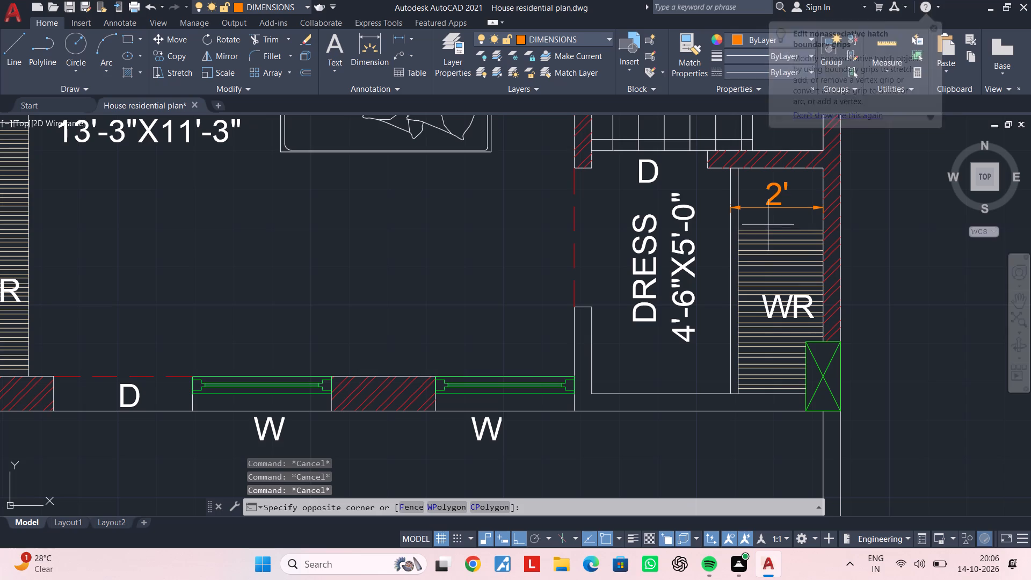
pyautogui.click(724, 312)
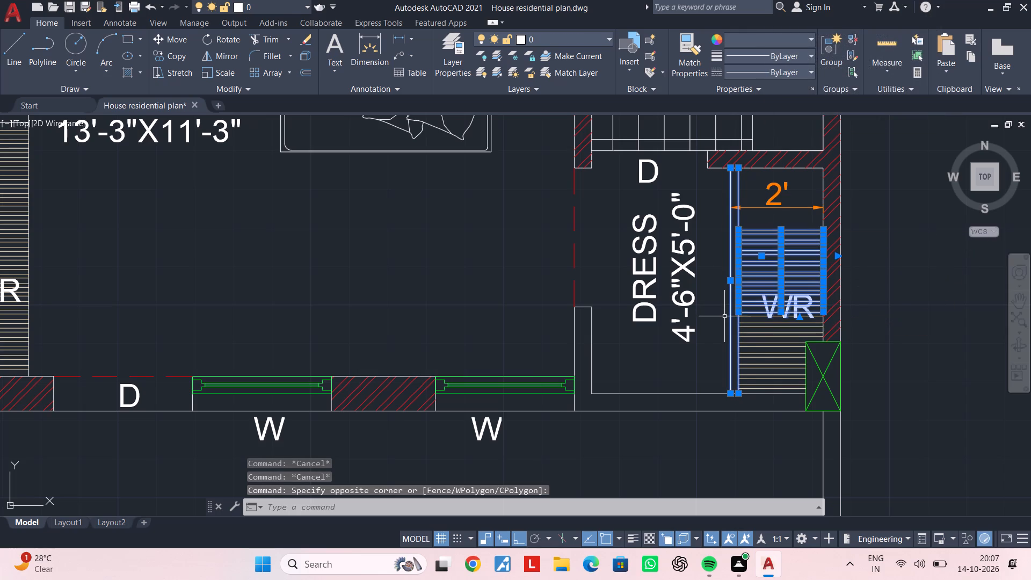
pyautogui.press('Delete')
pyautogui.click(773, 294)
pyautogui.click(739, 383)
pyautogui.press('Delete')
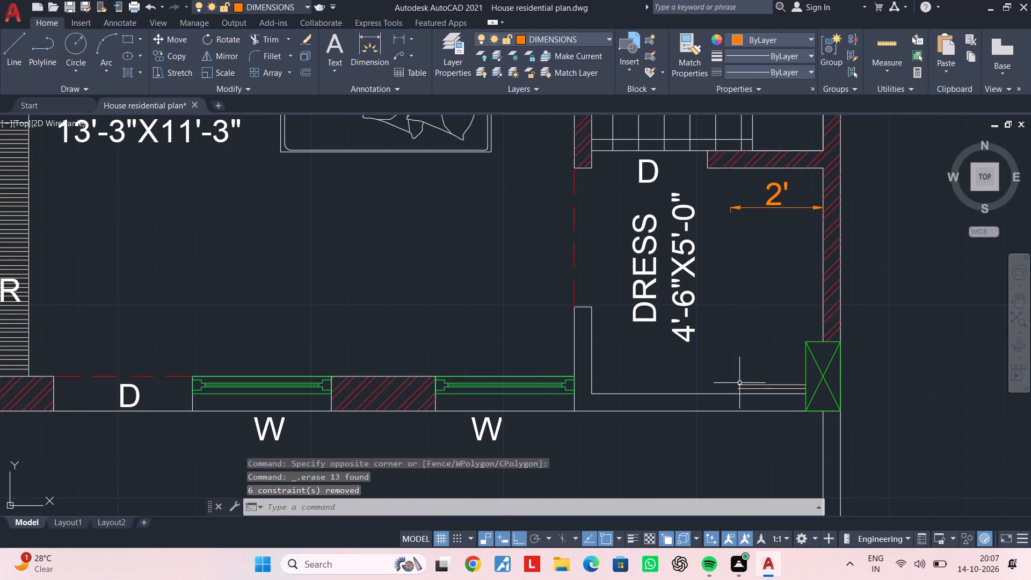
pyautogui.click(752, 376)
pyautogui.click(745, 394)
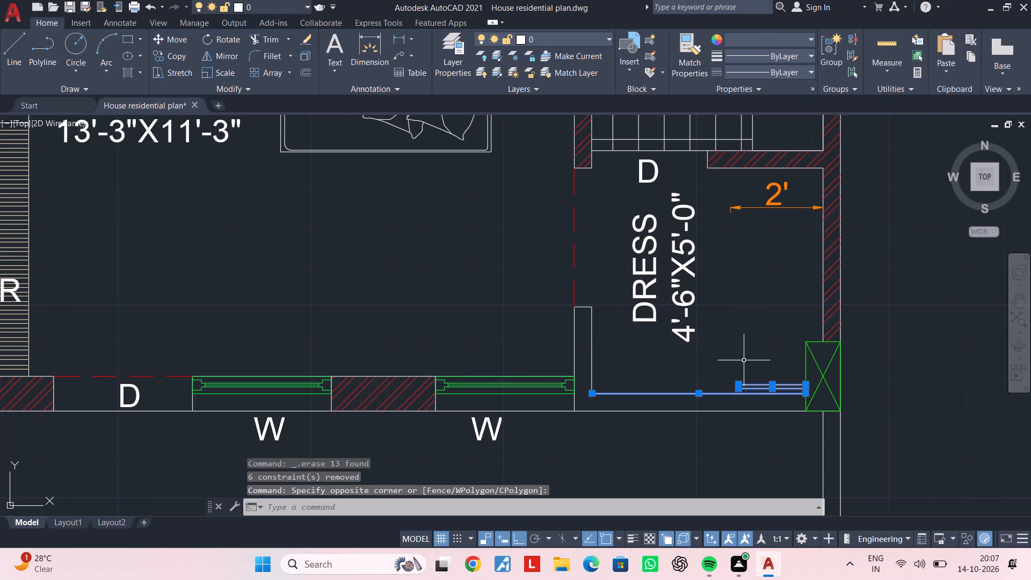
pyautogui.press('Escape')
pyautogui.scroll(2, 761, 401)
pyautogui.click(752, 346)
pyautogui.click(738, 375)
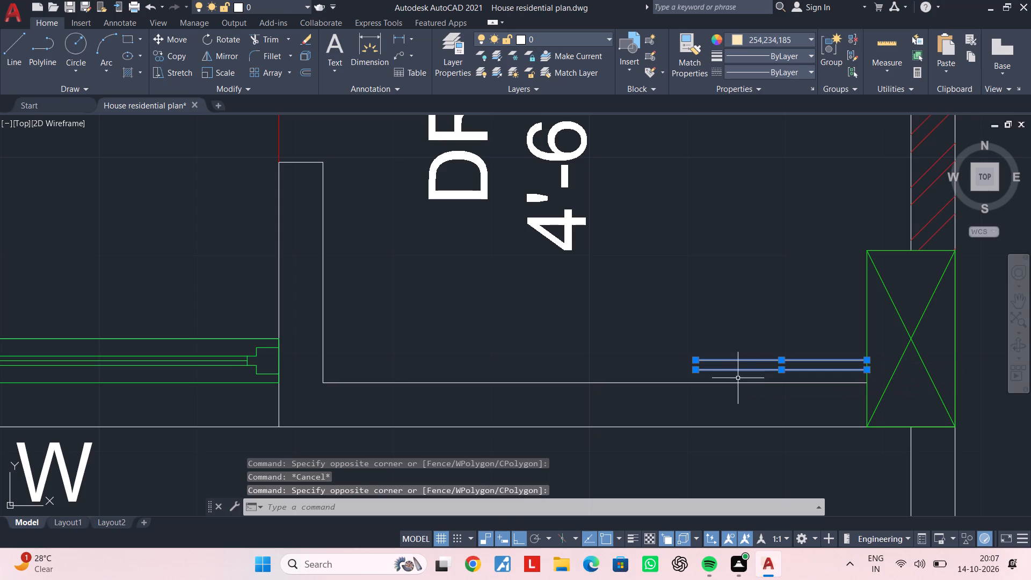
pyautogui.press('Delete')
# Erase the 2' wardrobe dimension in the copied plan's dress room.
pyautogui.scroll(-2, 738, 379)
pyautogui.moveTo(739, 361); pyautogui.dragTo(736, 387, button='middle')
pyautogui.moveTo(754, 286); pyautogui.dragTo(747, 367, button='middle')
pyautogui.scroll(1, 751, 325)
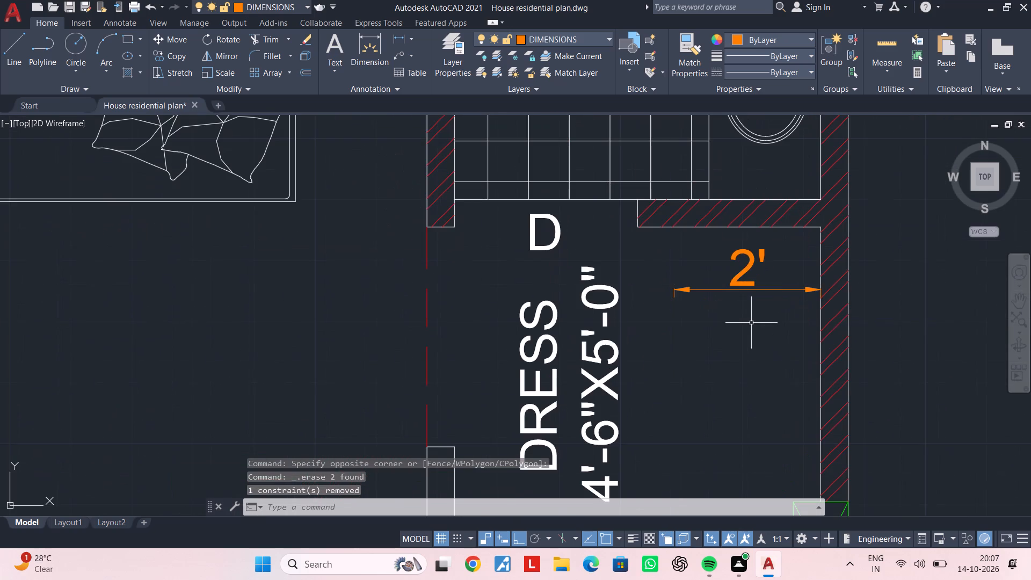
pyautogui.click(752, 320)
pyautogui.click(717, 276)
pyautogui.press('Delete')
# Trim away both front wall lines of the dress room between the window wall and the corner column.
pyautogui.scroll(-2, 724, 323)
pyautogui.moveTo(725, 330); pyautogui.dragTo(730, 295, button='middle')
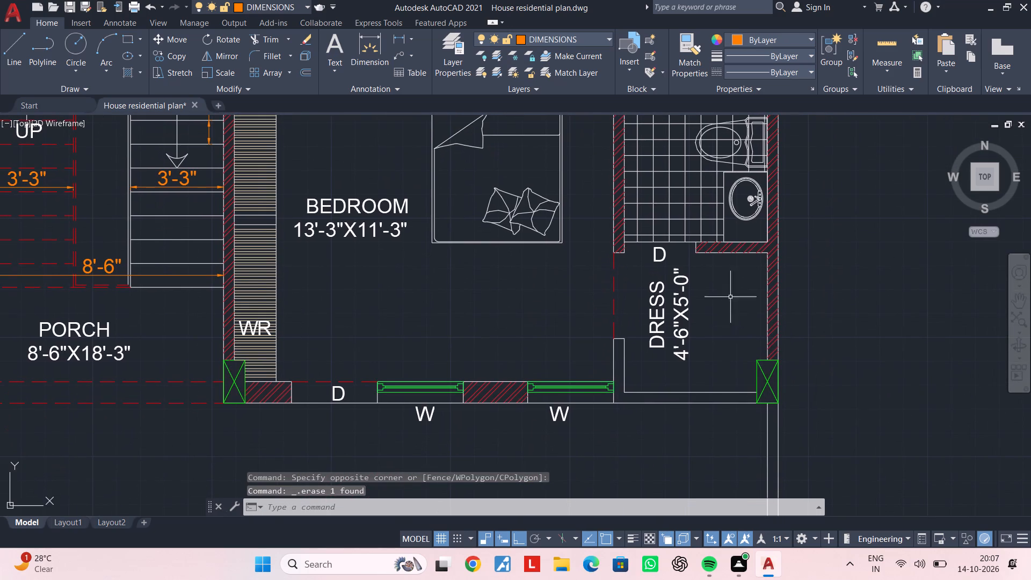
pyautogui.moveTo(732, 334); pyautogui.dragTo(740, 283, button='middle')
pyautogui.press('Escape')
pyautogui.moveTo(744, 381); pyautogui.dragTo(744, 364, button='middle')
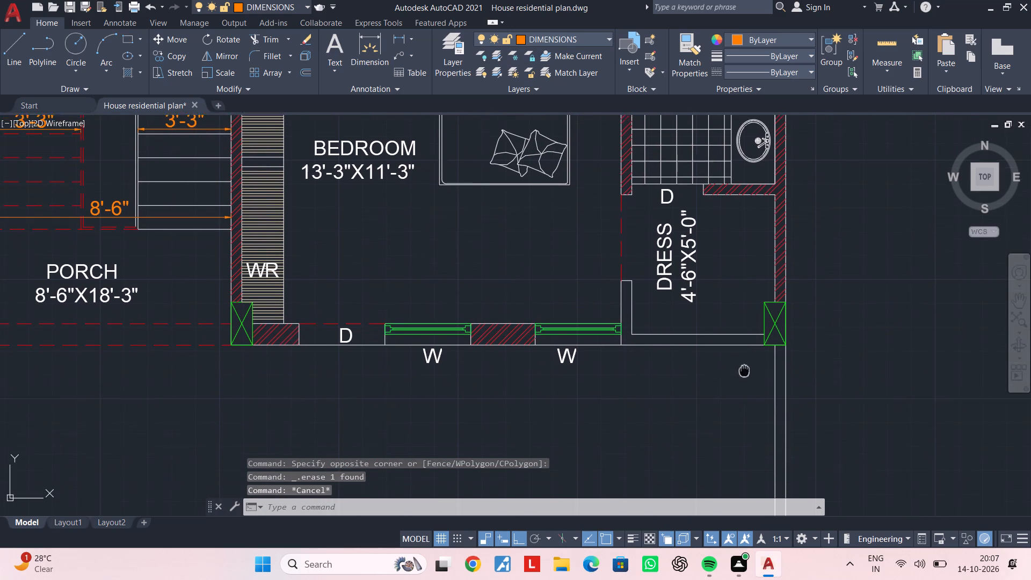
pyautogui.moveTo(744, 364); pyautogui.dragTo(747, 329, button='middle')
pyautogui.press('Escape')
pyautogui.press('Escape')
pyautogui.press('Escape')
pyautogui.click(724, 281)
pyautogui.press('Escape')
pyautogui.press('Escape')
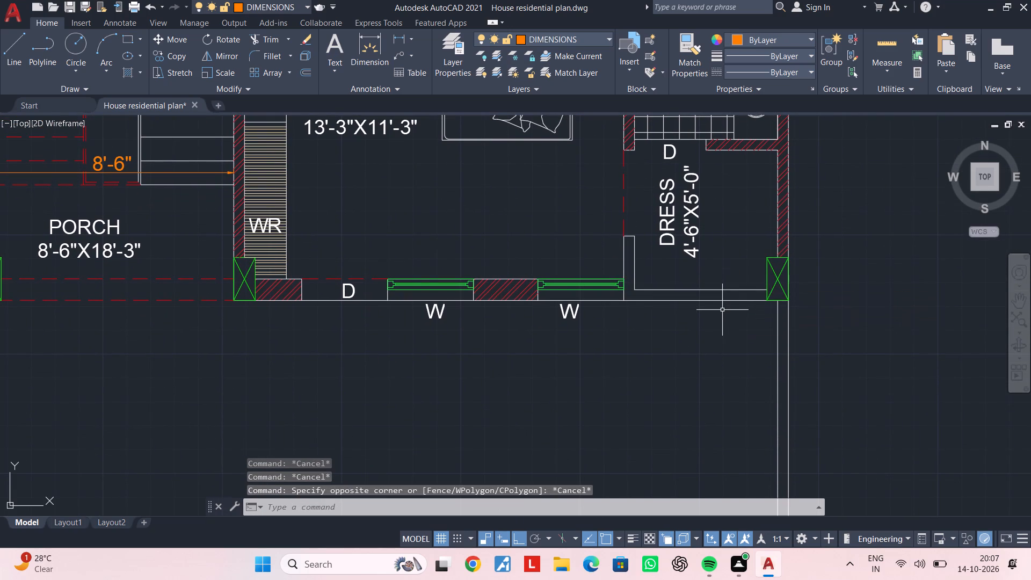
pyautogui.write('TR')
pyautogui.press('space')
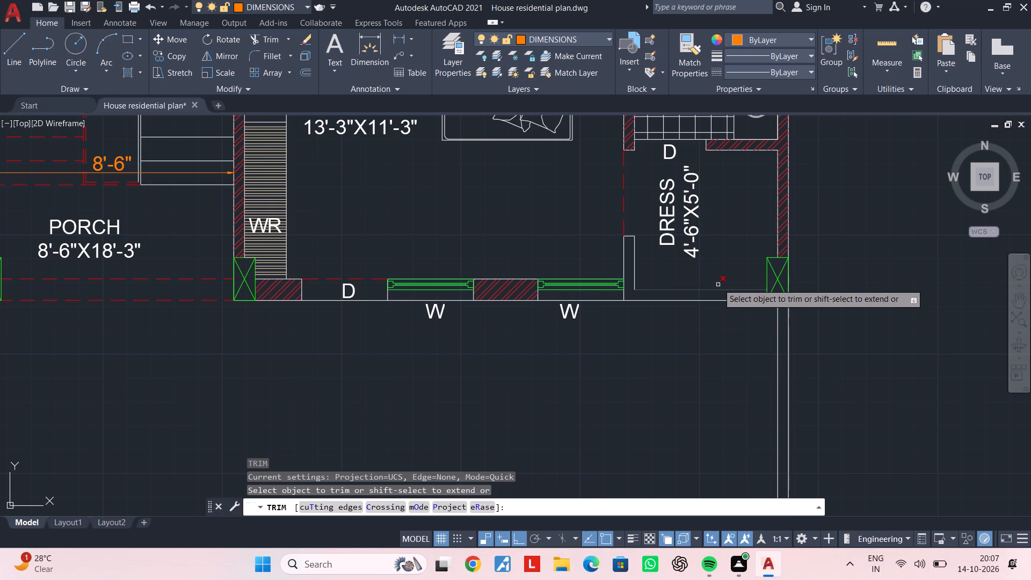
pyautogui.click(716, 271)
pyautogui.click(715, 328)
pyautogui.press('Escape')
pyautogui.press('Escape')
# Offset the outer wall line at the front bedroom's door opening 5' outward, into the former verandah area.
pyautogui.moveTo(708, 345); pyautogui.dragTo(708, 324, button='middle')
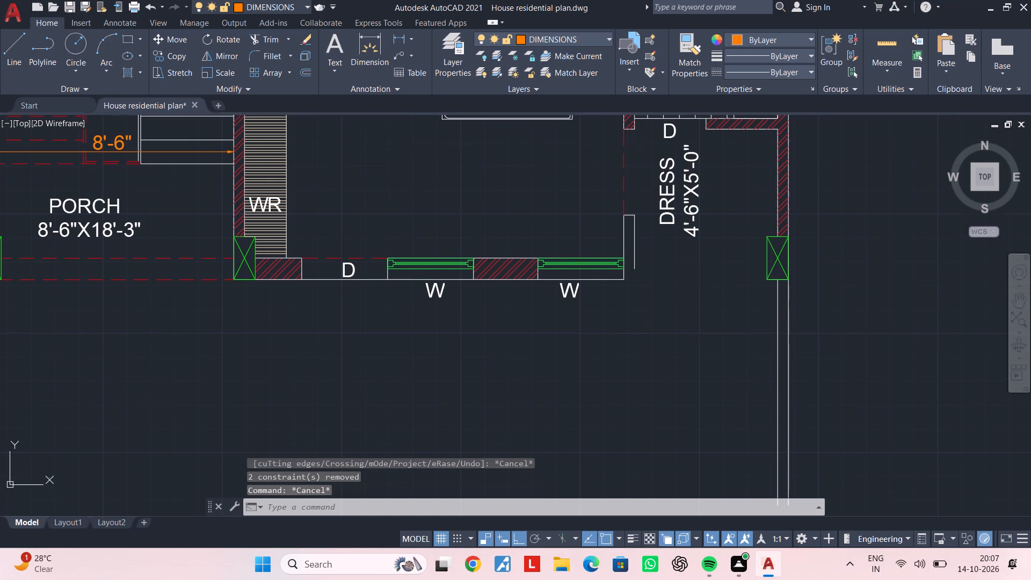
pyautogui.moveTo(673, 321); pyautogui.dragTo(692, 315, button='middle')
pyautogui.press('Escape')
pyautogui.press('Escape')
pyautogui.moveTo(455, 330); pyautogui.dragTo(503, 323, button='middle')
pyautogui.press('Escape')
pyautogui.press('Escape')
pyautogui.write("OF 5'")
pyautogui.press('Return')
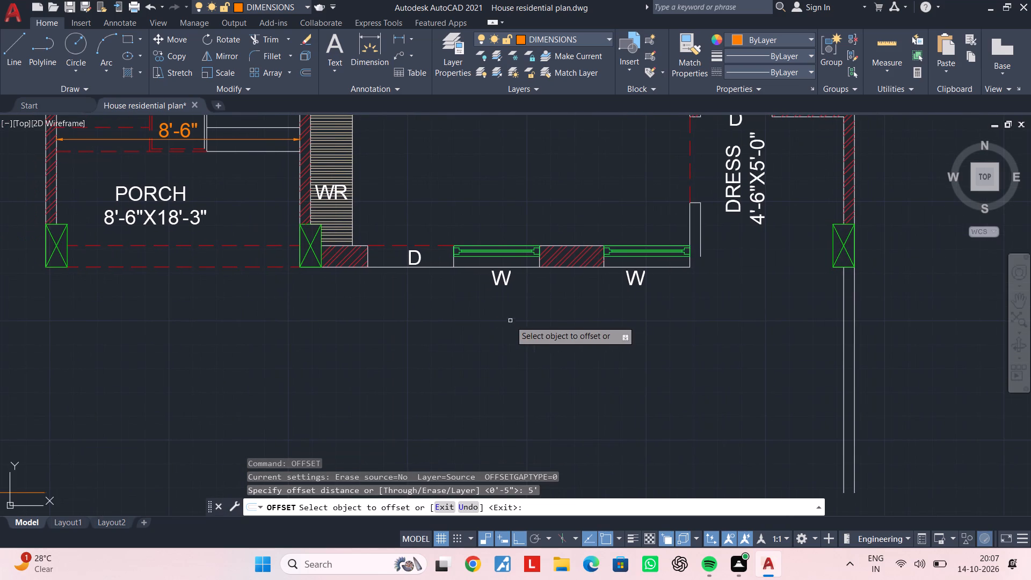
pyautogui.click(434, 268)
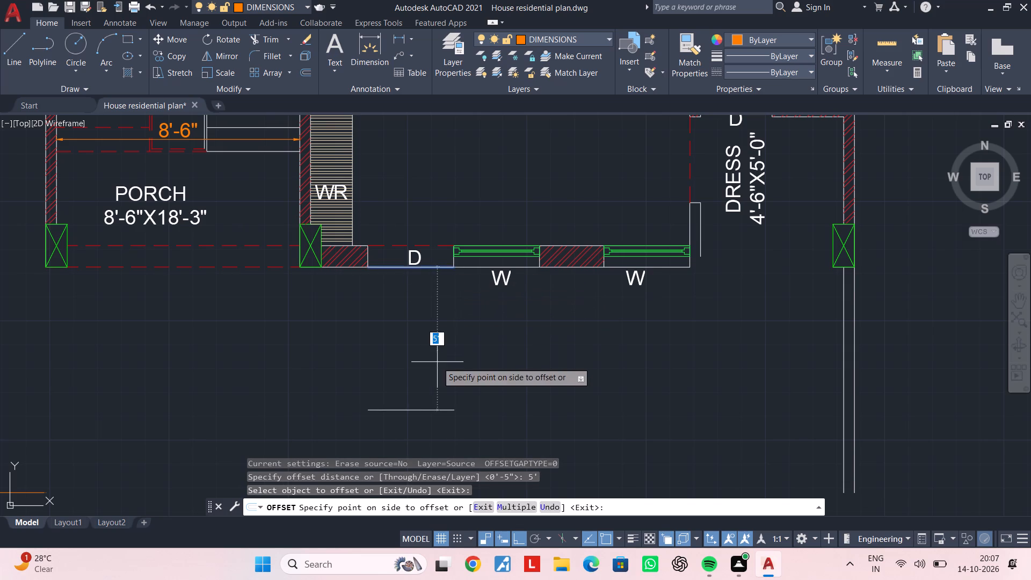
pyautogui.click(437, 362)
# Extend the offset front line across the copied plan to the outer side wall line and, the other way, to the original plan's wall.
pyautogui.moveTo(436, 382); pyautogui.dragTo(504, 324, button='middle')
pyautogui.press('Escape')
pyautogui.press('Escape')
pyautogui.press('Escape')
pyautogui.write('EX')
pyautogui.press('space')
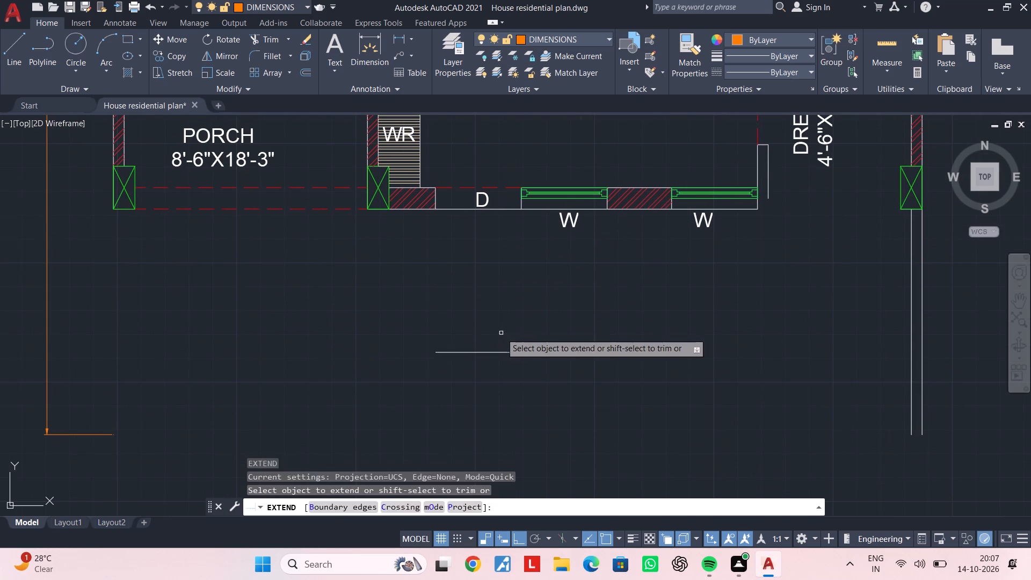
pyautogui.click(497, 330)
pyautogui.click(501, 402)
pyautogui.scroll(-1, 471, 367)
pyautogui.moveTo(472, 367); pyautogui.dragTo(626, 363, button='middle')
pyautogui.press('Escape')
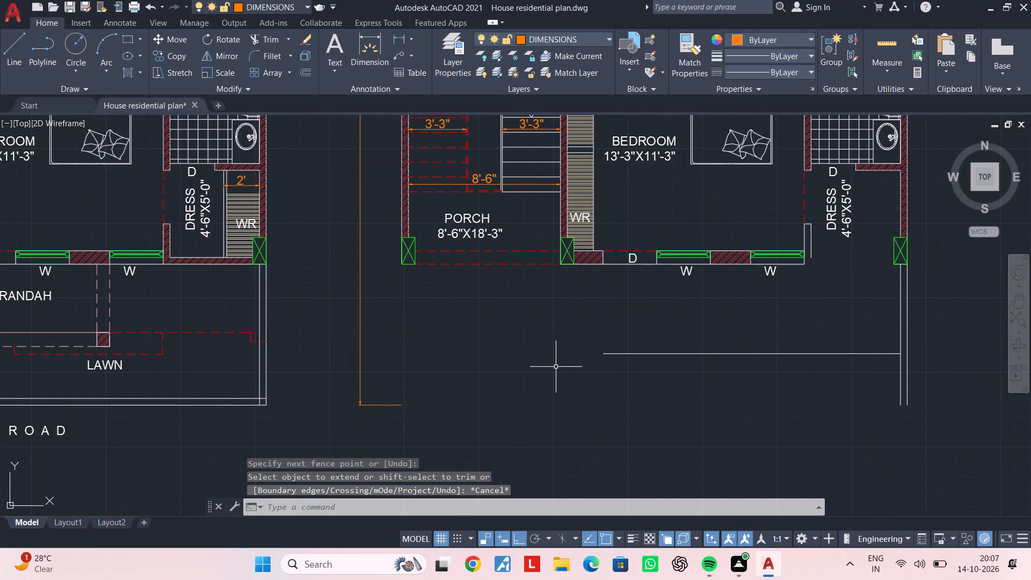
pyautogui.press('Escape')
pyautogui.press('space')
pyautogui.click(740, 334)
pyautogui.click(733, 405)
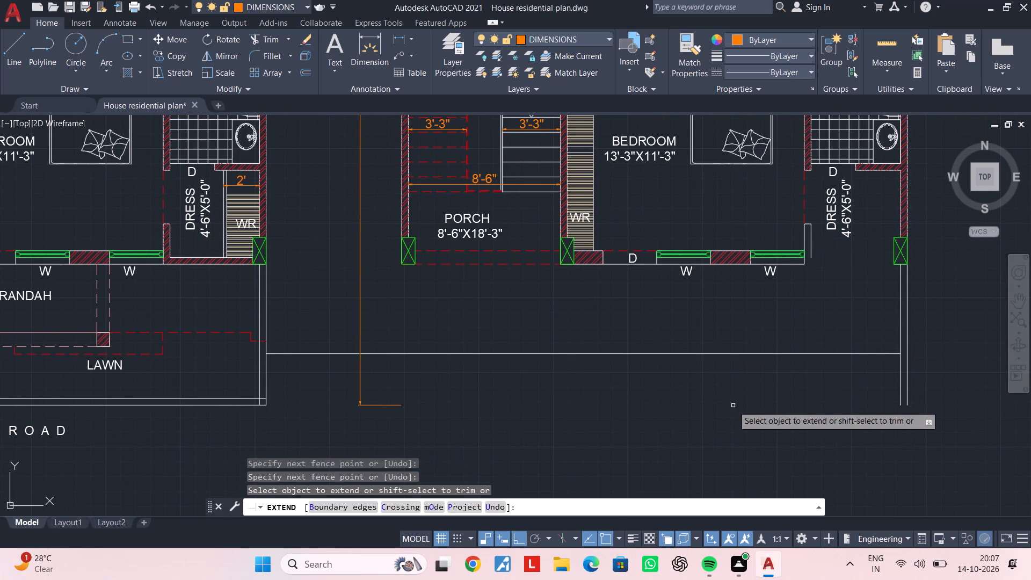
pyautogui.click(717, 309)
pyautogui.click(790, 390)
pyautogui.press('Escape')
# Trim the two side wall lines where they run past the new front line on the dress room side.
pyautogui.moveTo(824, 376); pyautogui.dragTo(656, 376, button='middle')
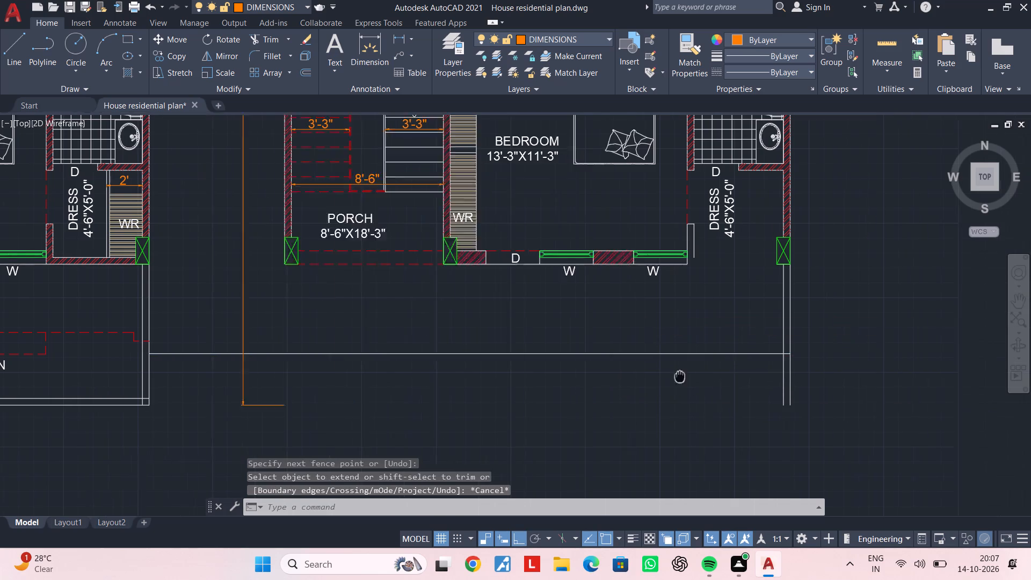
pyautogui.press('Escape')
pyautogui.moveTo(656, 376); pyautogui.dragTo(541, 376, button='middle')
pyautogui.press('Escape')
pyautogui.write('TR')
pyautogui.press('space')
pyautogui.scroll(1, 630, 381)
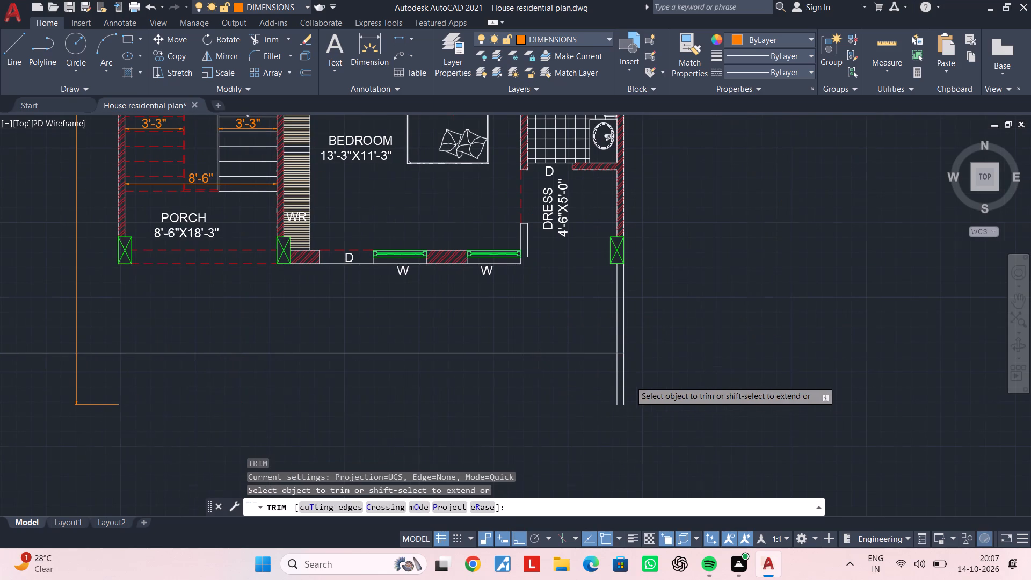
pyautogui.scroll(1, 630, 381)
pyautogui.click(641, 369)
pyautogui.click(522, 380)
pyautogui.scroll(-1, 497, 379)
pyautogui.moveTo(511, 392); pyautogui.dragTo(551, 474, button='middle')
pyautogui.press('Escape')
pyautogui.press('Escape')
pyautogui.moveTo(519, 385); pyautogui.dragTo(597, 376, button='middle')
pyautogui.press('Escape')
pyautogui.press('Escape')
pyautogui.press('Escape')
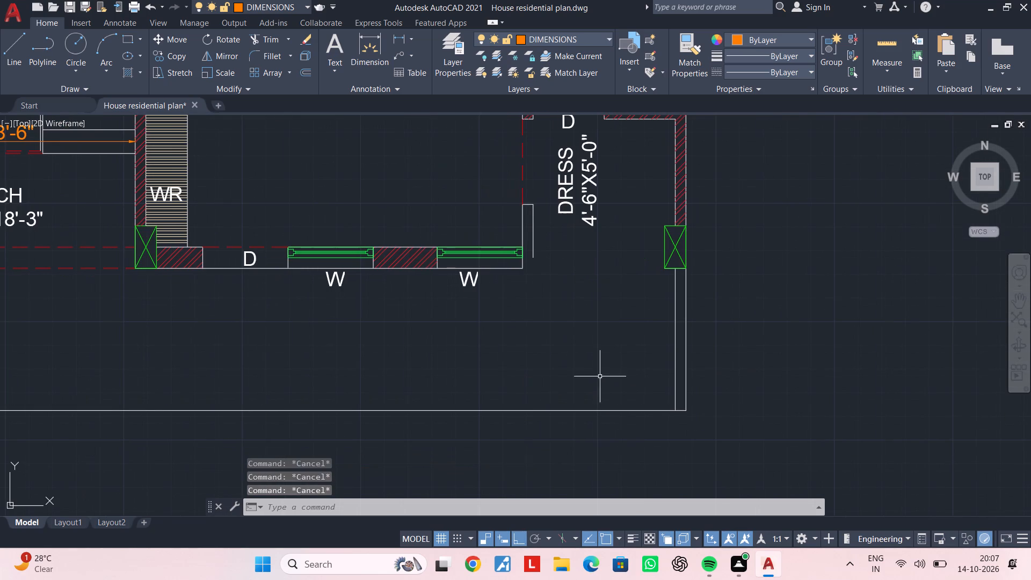
# Undo the last trim of the two side wall lines below the new front line.
pyautogui.press('Escape')
pyautogui.press('Escape')
pyautogui.hotkey('ctrl', 'z')
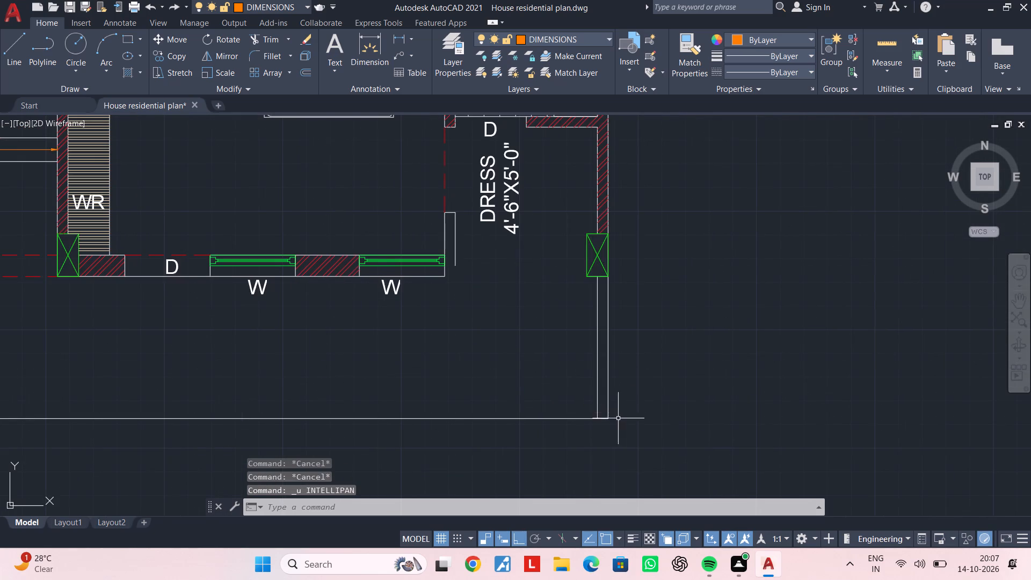
pyautogui.hotkey('ctrl', 'z')
pyautogui.moveTo(594, 426); pyautogui.dragTo(702, 392, button='middle')
pyautogui.press('Escape')
pyautogui.moveTo(636, 373); pyautogui.dragTo(673, 372, button='middle')
pyautogui.press('Escape')
pyautogui.press('Escape')
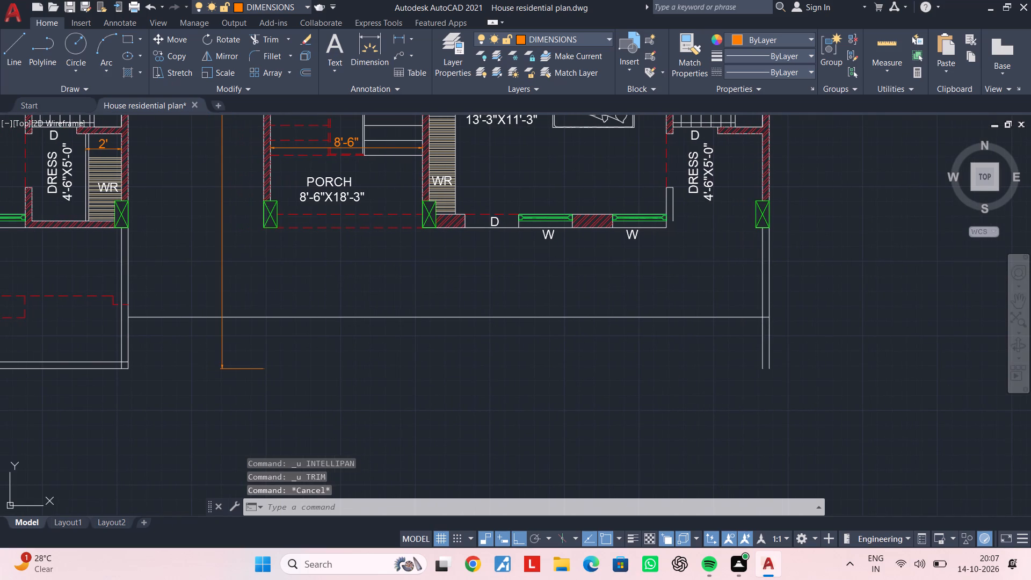
pyautogui.press('Escape')
pyautogui.press('Escape')
pyautogui.moveTo(464, 365); pyautogui.dragTo(564, 367, button='middle')
pyautogui.press('Escape')
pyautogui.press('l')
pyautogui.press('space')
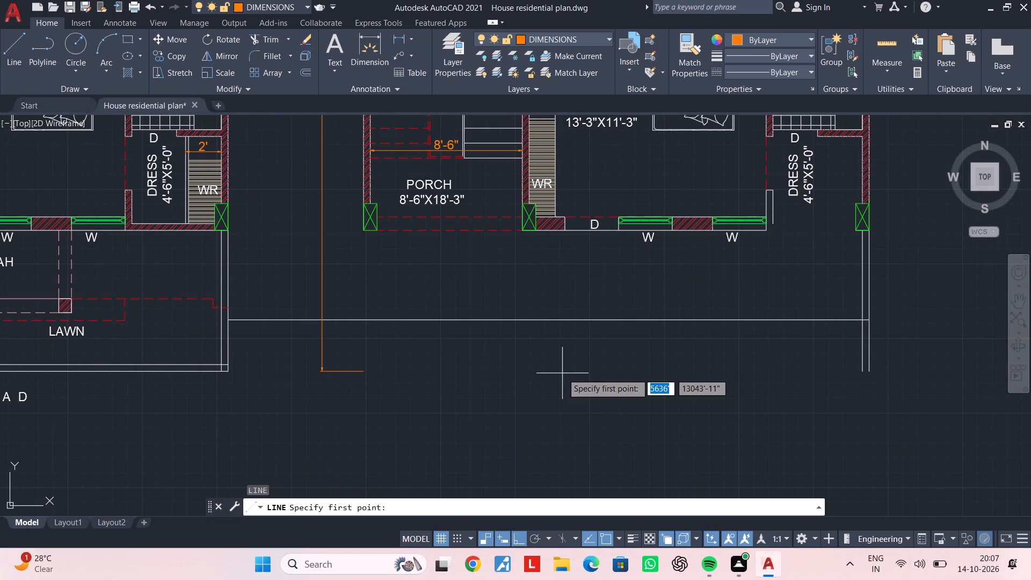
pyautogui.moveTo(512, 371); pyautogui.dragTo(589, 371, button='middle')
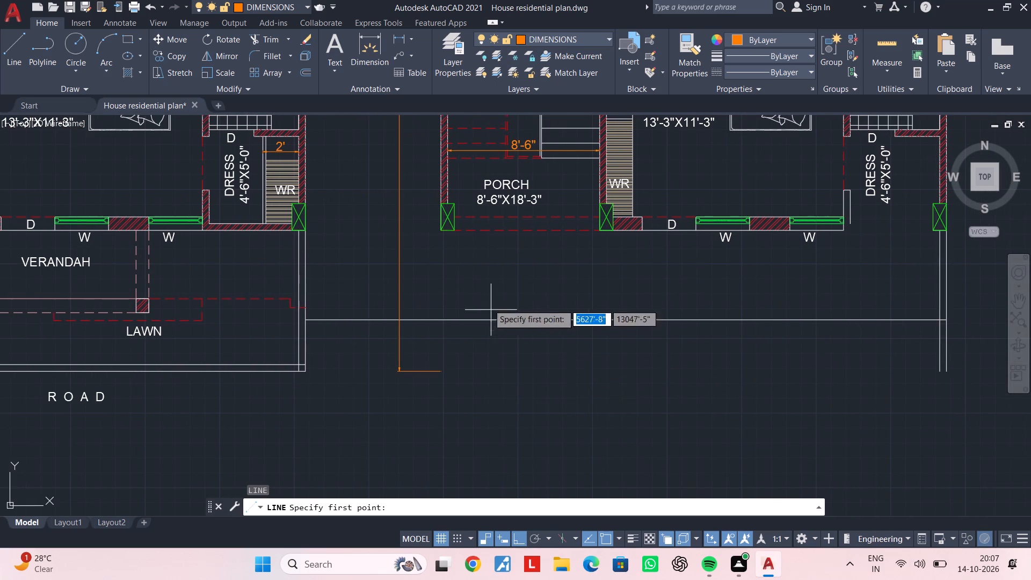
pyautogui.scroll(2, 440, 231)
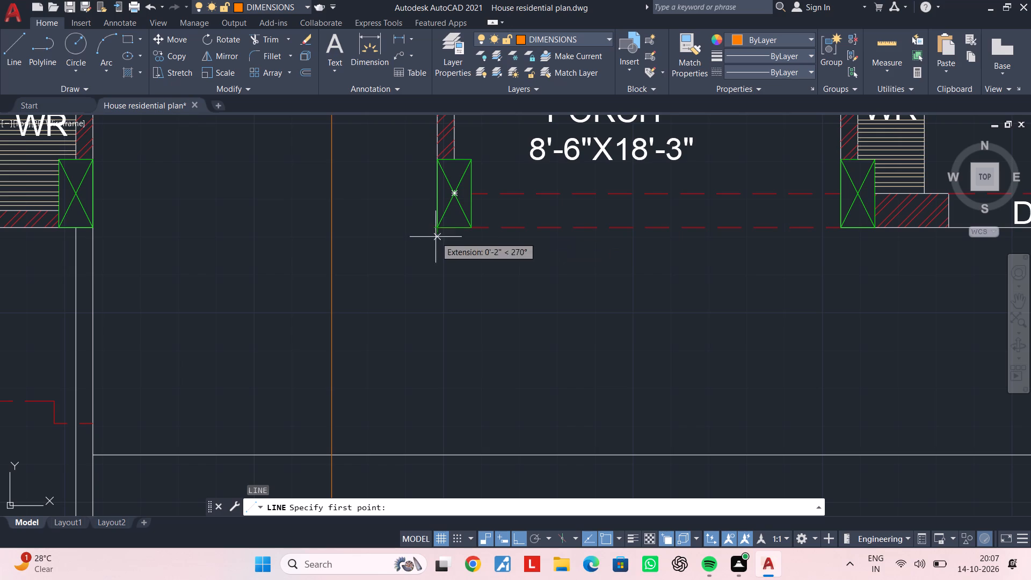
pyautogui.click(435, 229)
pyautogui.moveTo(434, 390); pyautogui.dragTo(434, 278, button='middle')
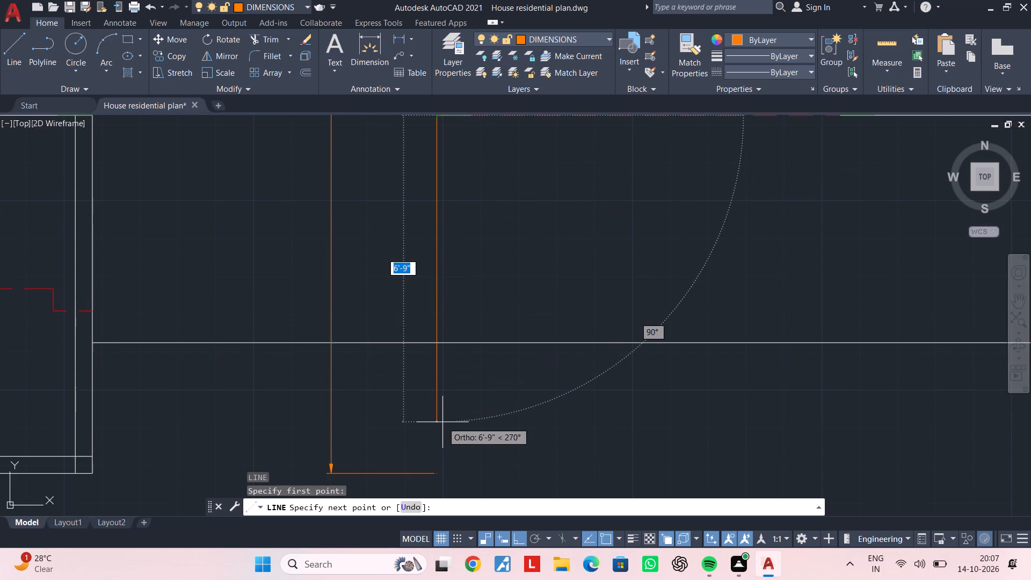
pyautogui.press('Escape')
# On layer 0, draw a vertical line from the porch column's outer bottom corner down past the new front line.
pyautogui.click(555, 34)
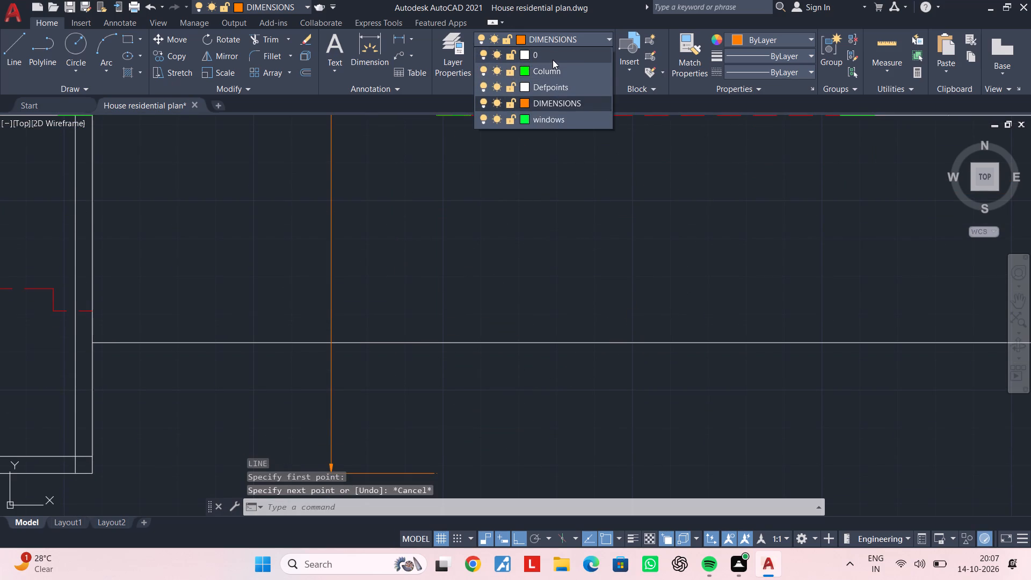
pyautogui.click(553, 60)
pyautogui.press('space')
pyautogui.moveTo(463, 181); pyautogui.dragTo(478, 280, button='middle')
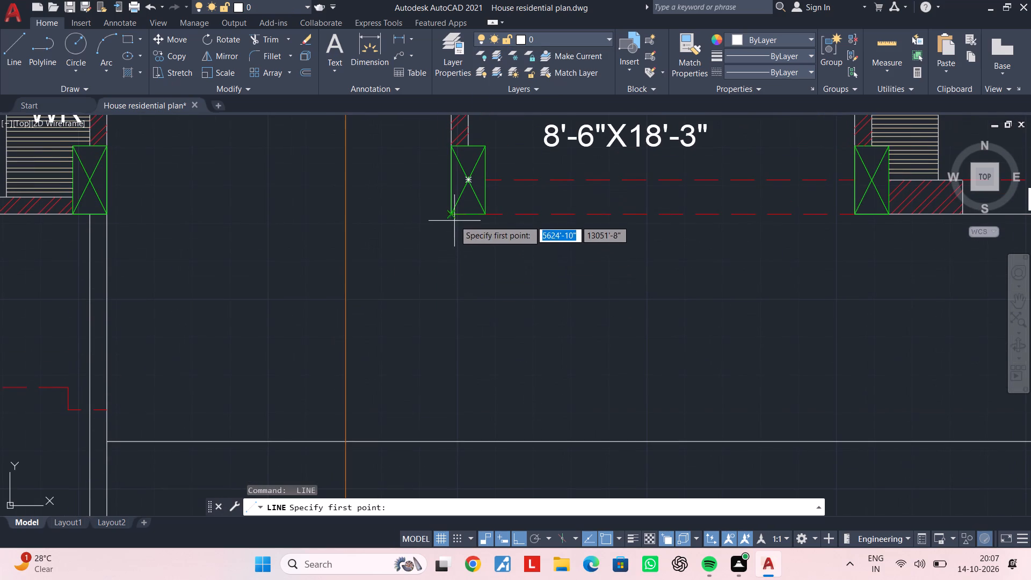
pyautogui.click(454, 215)
pyautogui.moveTo(457, 338); pyautogui.dragTo(461, 207, button='middle')
pyautogui.click(460, 474)
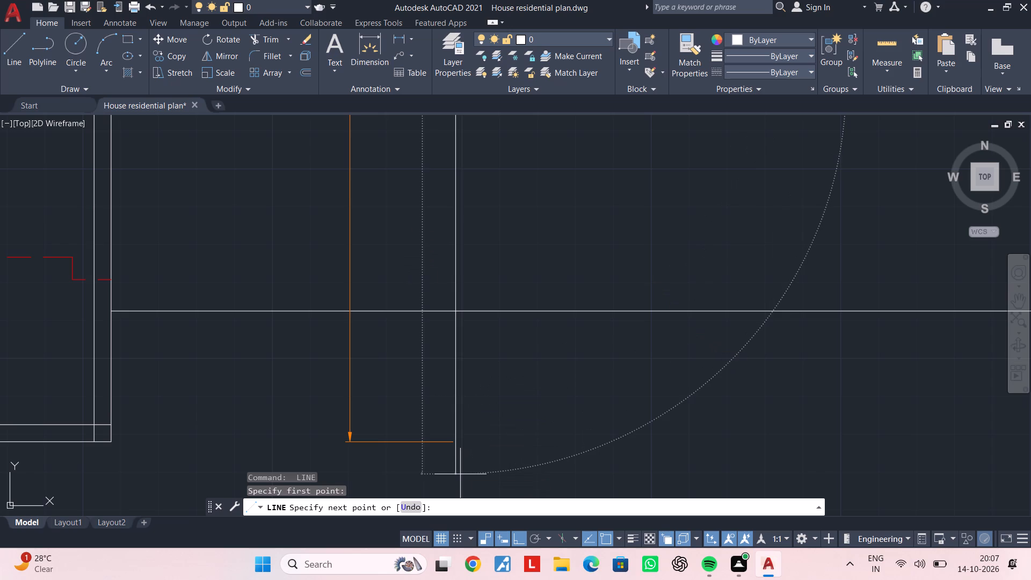
pyautogui.press('Escape')
pyautogui.scroll(-1, 524, 374)
pyautogui.press('Escape')
pyautogui.moveTo(524, 374); pyautogui.dragTo(475, 370, button='middle')
pyautogui.press('Escape')
pyautogui.press('Escape')
pyautogui.press('Escape')
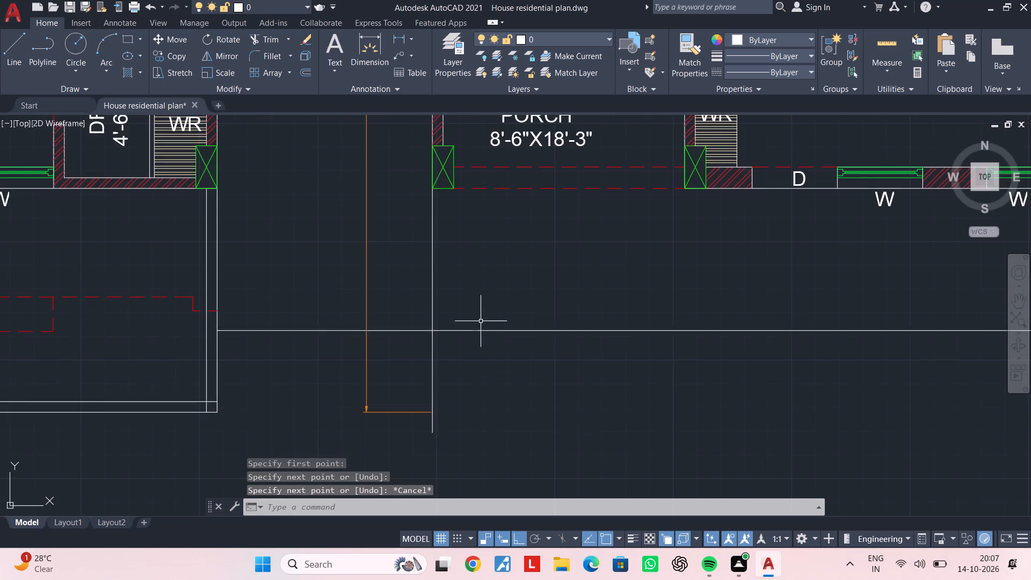
# Trim the front line where it runs beyond the new porch side line toward the original plan.
pyautogui.scroll(-2, 474, 331)
pyautogui.moveTo(463, 353); pyautogui.dragTo(443, 367, button='middle')
pyautogui.scroll(2, 438, 367)
pyautogui.moveTo(522, 356); pyautogui.dragTo(440, 370, button='middle')
pyautogui.press('Escape')
pyautogui.press('Escape')
pyautogui.write('TR')
pyautogui.press('space')
pyautogui.click(337, 340)
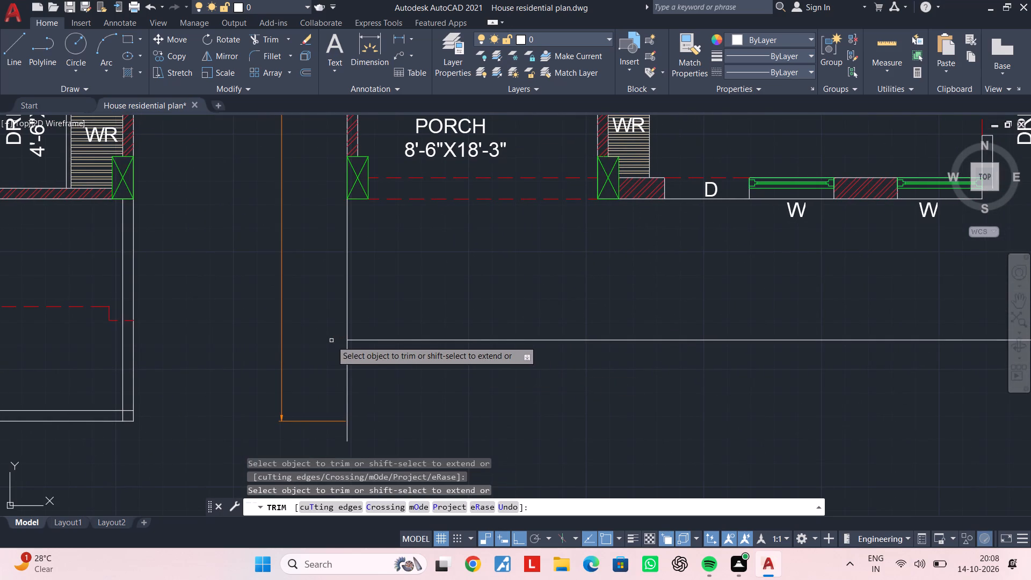
pyautogui.press('Escape')
pyautogui.press('Escape')
# Extend both lines of the partition between the front bedroom and dress room down to the new front line.
pyautogui.moveTo(575, 403); pyautogui.dragTo(380, 387, button='middle')
pyautogui.press('Escape')
pyautogui.moveTo(698, 373); pyautogui.dragTo(458, 380, button='middle')
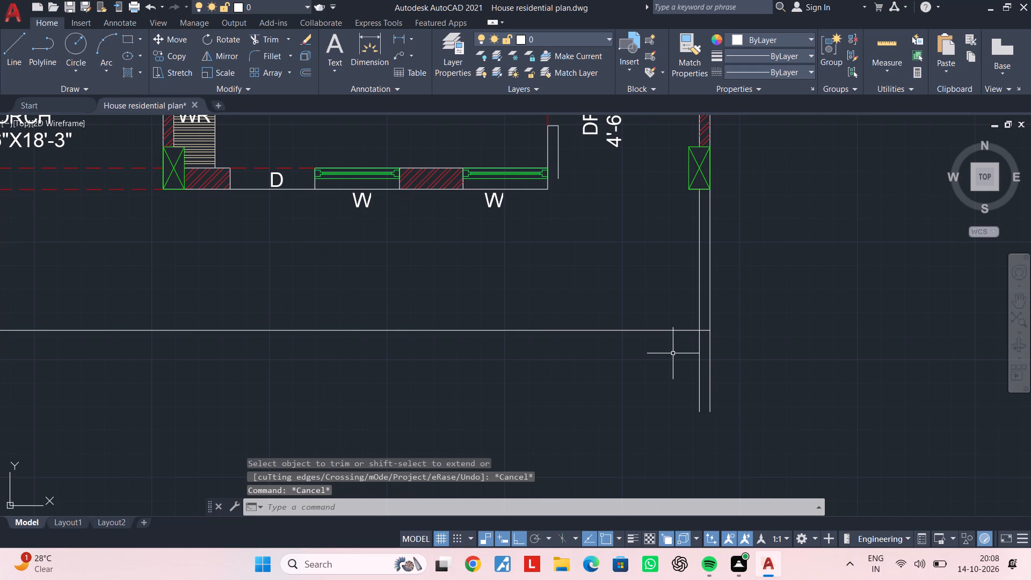
pyautogui.moveTo(672, 353); pyautogui.dragTo(669, 363, button='middle')
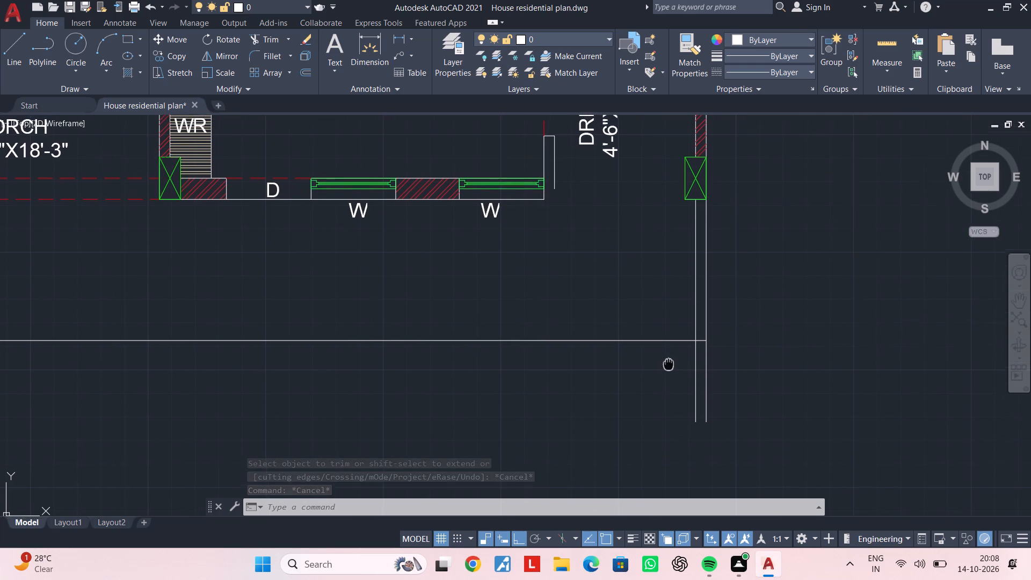
pyautogui.moveTo(669, 363); pyautogui.dragTo(668, 365, button='middle')
pyautogui.moveTo(661, 363); pyautogui.dragTo(663, 440, button='middle')
pyautogui.moveTo(606, 359); pyautogui.dragTo(606, 390, button='middle')
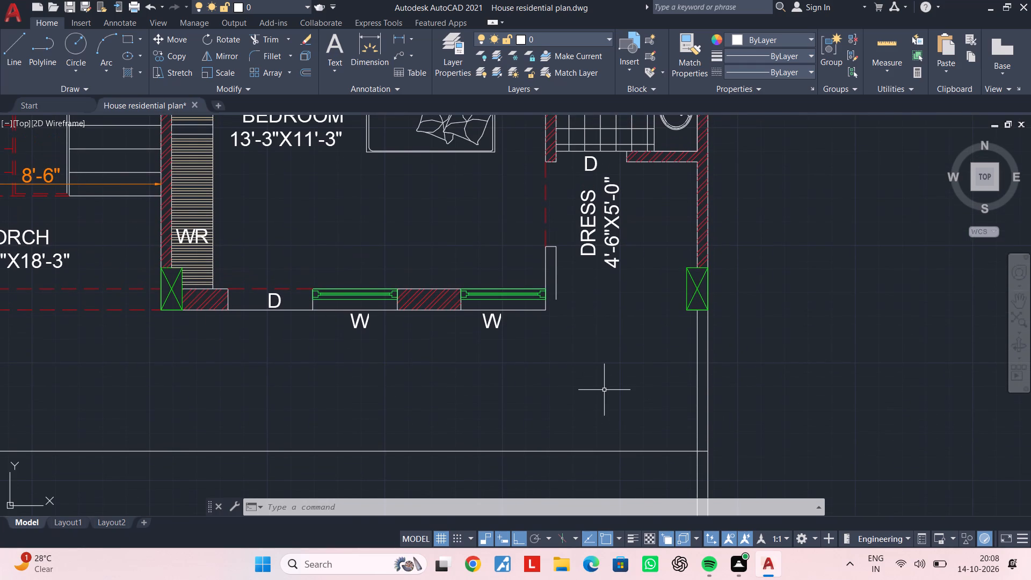
pyautogui.moveTo(591, 382); pyautogui.dragTo(603, 392, button='middle')
pyautogui.press('Escape')
pyautogui.press('Escape')
pyautogui.write('EX')
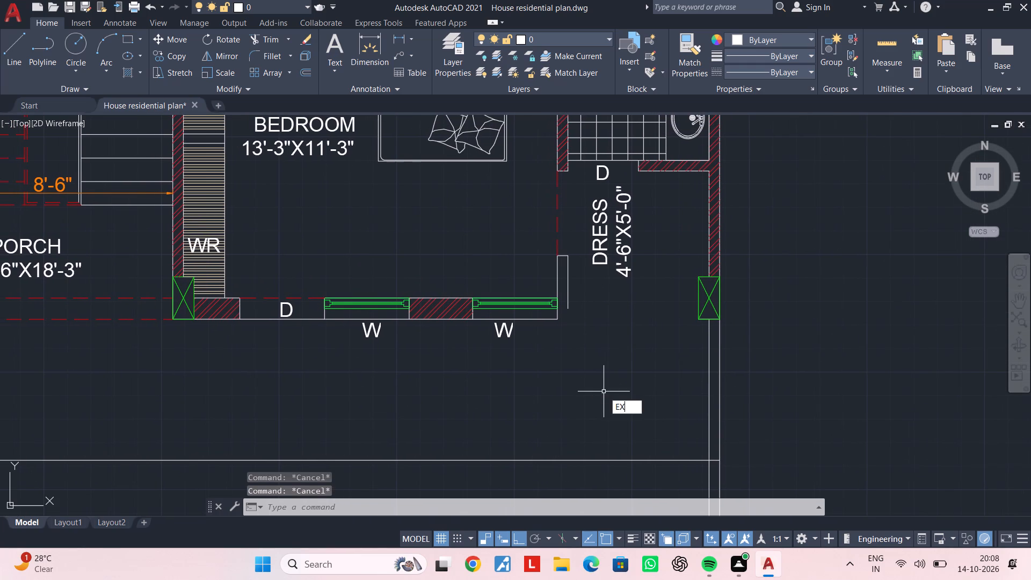
pyautogui.press('space')
pyautogui.click(570, 298)
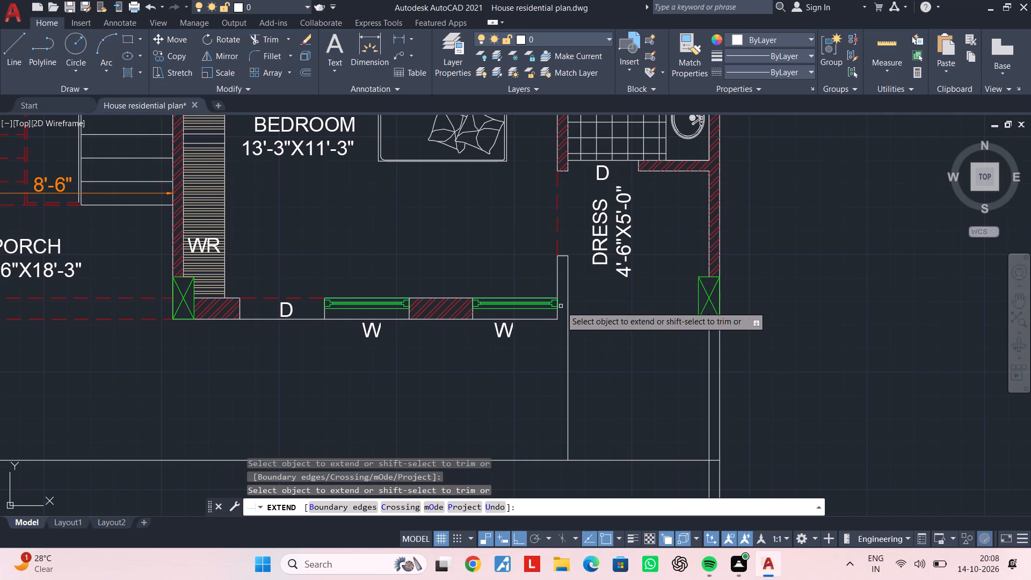
pyautogui.click(557, 311)
pyautogui.moveTo(603, 374); pyautogui.dragTo(597, 336, button='middle')
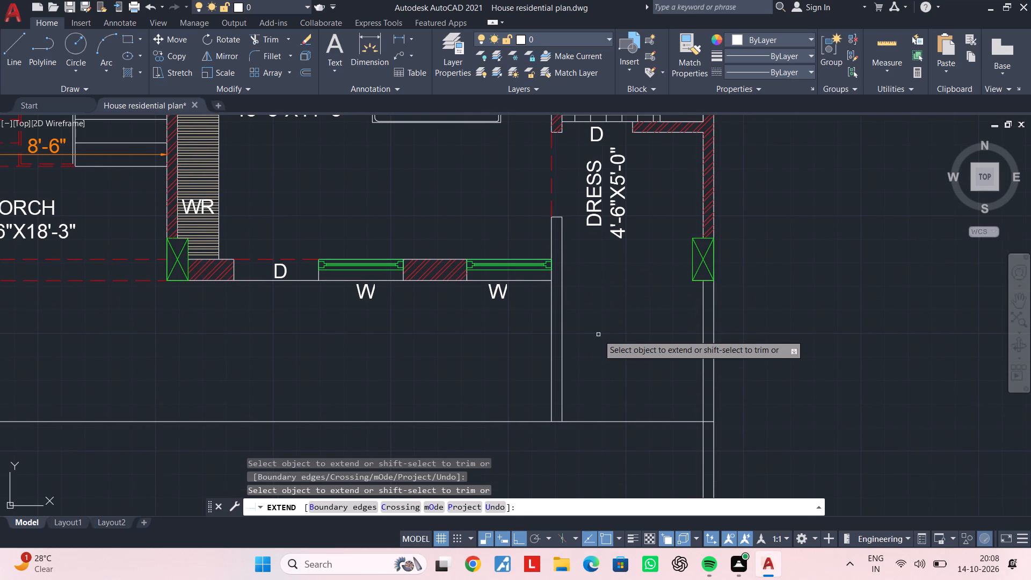
pyautogui.moveTo(618, 356); pyautogui.dragTo(607, 336, button='middle')
pyautogui.press('Escape')
pyautogui.press('Escape')
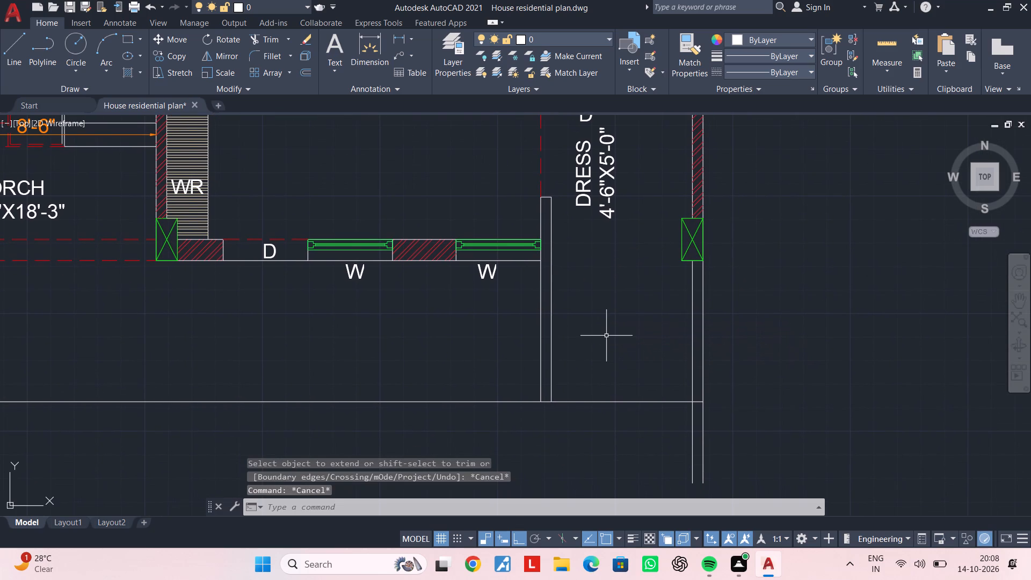
# Offset the new front line 1'6" inward, toward the house.
pyautogui.press('Escape')
pyautogui.press('Escape')
pyautogui.press('Escape')
pyautogui.press('Escape')
pyautogui.write('OF')
pyautogui.press('space')
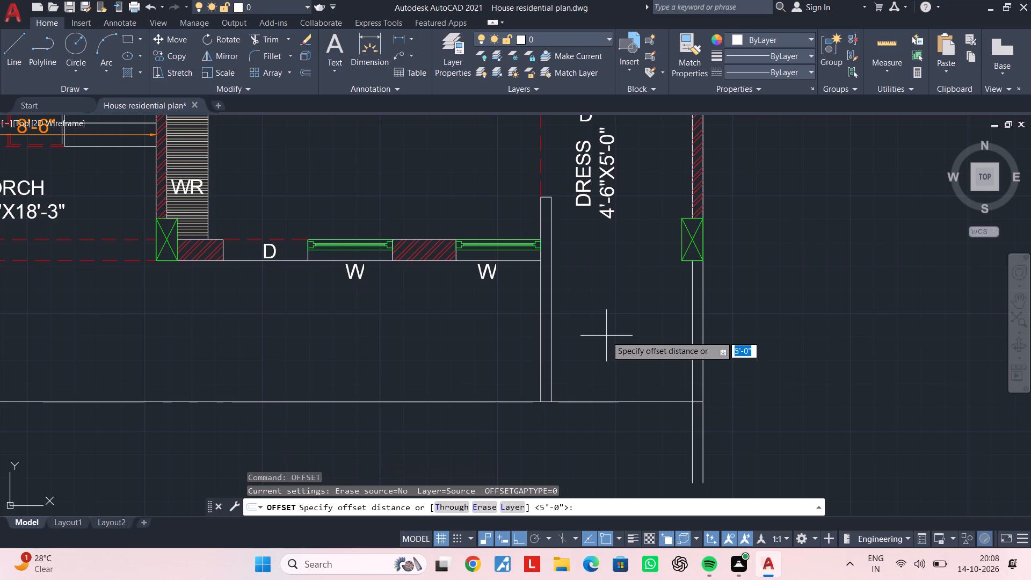
pyautogui.write('1\\')
pyautogui.press('BackSpace')
pyautogui.write('\'6"')
pyautogui.press('Return')
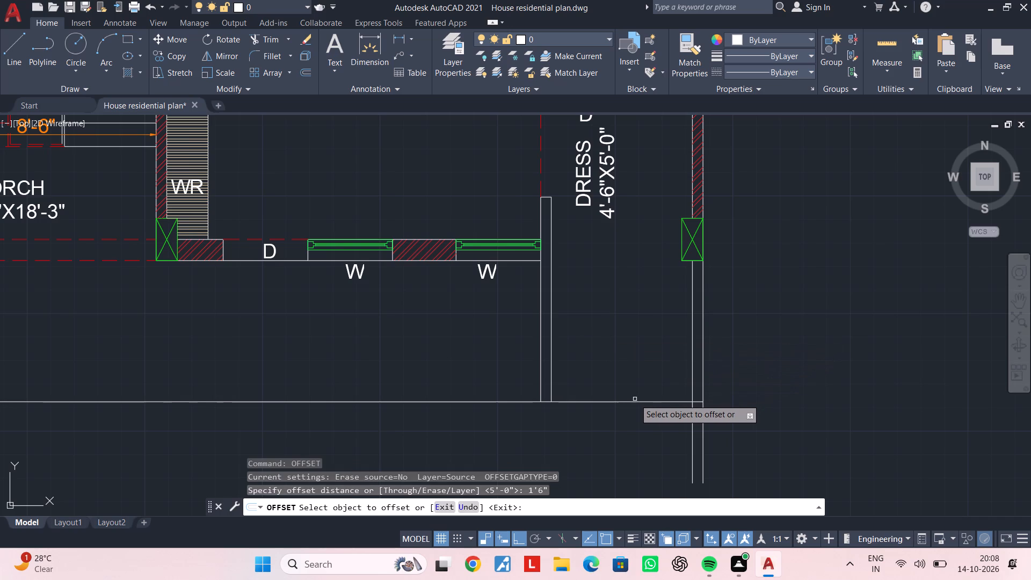
pyautogui.click(634, 402)
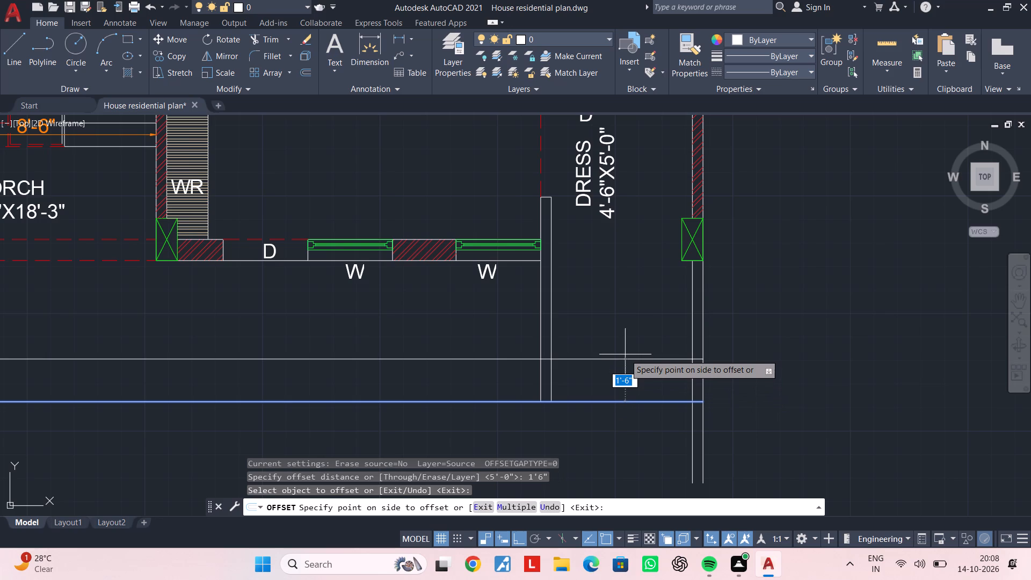
pyautogui.click(625, 354)
pyautogui.press('Escape')
pyautogui.press('Escape')
# Trim the offset line on the bedroom side so it stays only between the dress room partition and the side wall.
pyautogui.press('t')
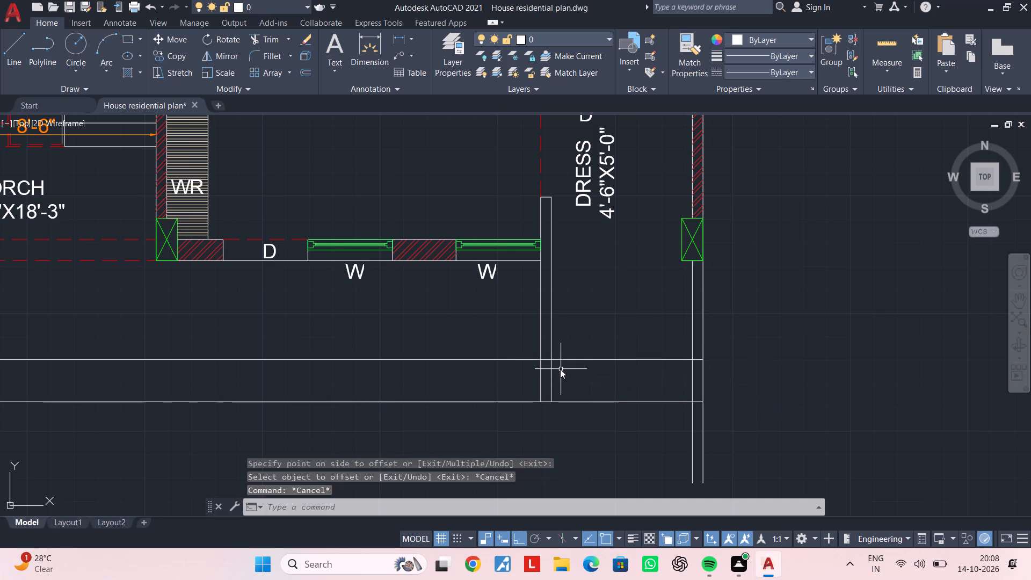
pyautogui.press('r')
pyautogui.press('space')
pyautogui.click(521, 382)
pyautogui.click(511, 336)
pyautogui.press('Escape')
pyautogui.press('Escape')
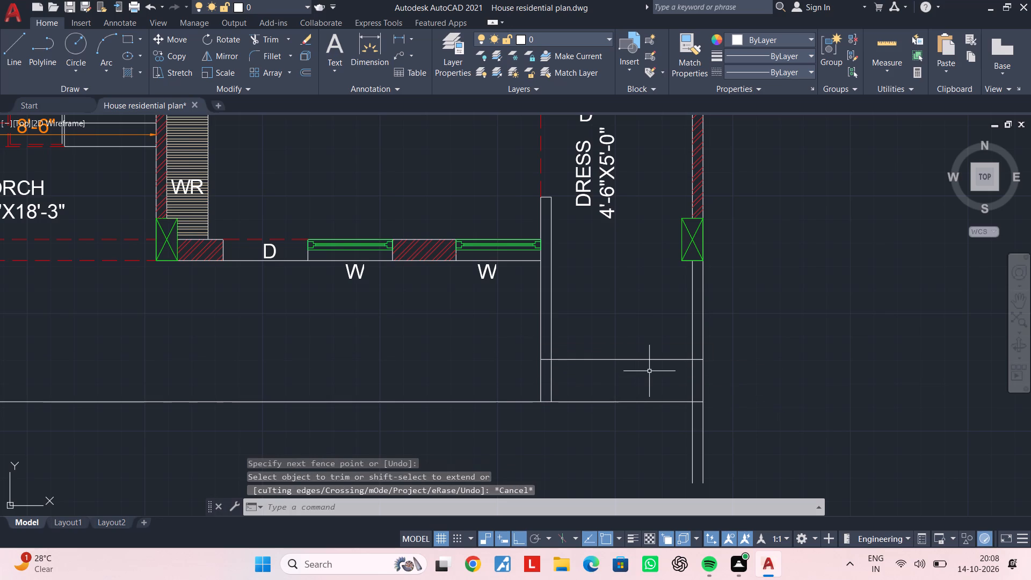
pyautogui.press('Escape')
pyautogui.press('Escape')
pyautogui.press('Escape')
# Offset the set-back line below the dress room 4.5" outward to give the wall its thickness.
pyautogui.scroll(1, 650, 373)
pyautogui.moveTo(648, 373); pyautogui.dragTo(662, 396, button='middle')
pyautogui.press('Escape')
pyautogui.press('Escape')
pyautogui.press('Escape')
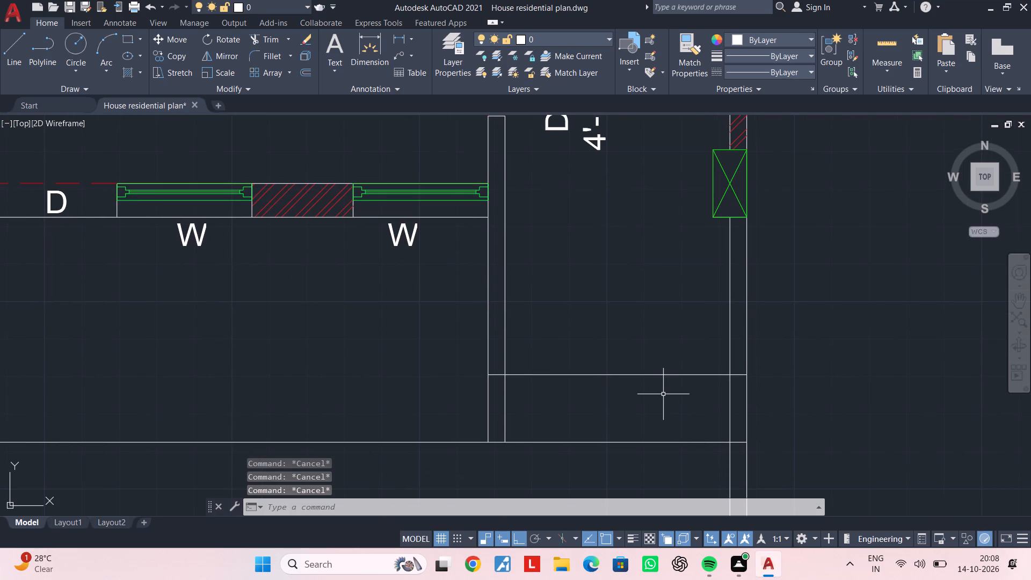
pyautogui.press('Escape')
pyautogui.write('OF')
pyautogui.press('space')
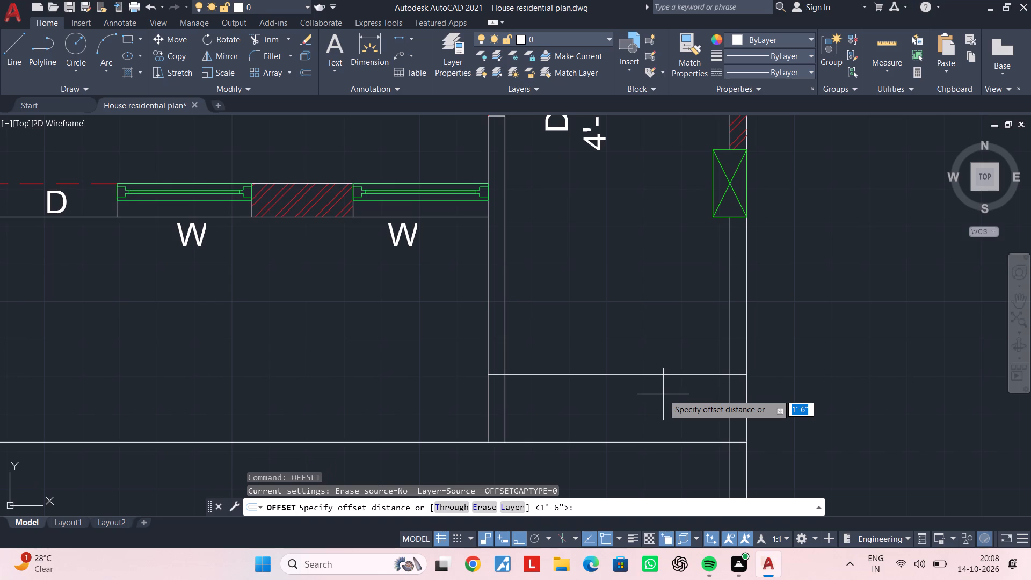
pyautogui.write('4.5"')
pyautogui.press('Return')
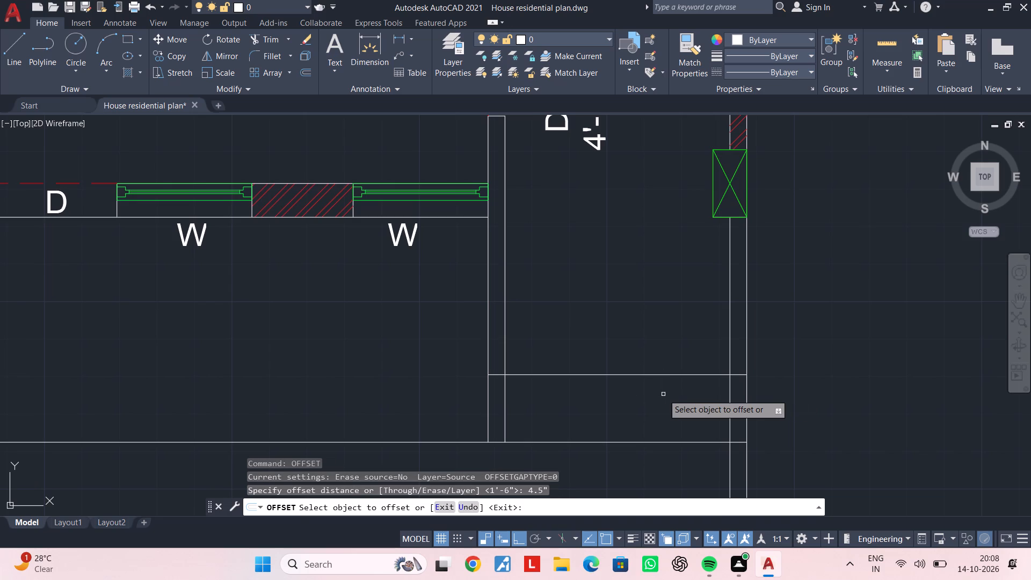
pyautogui.click(653, 375)
pyautogui.click(646, 395)
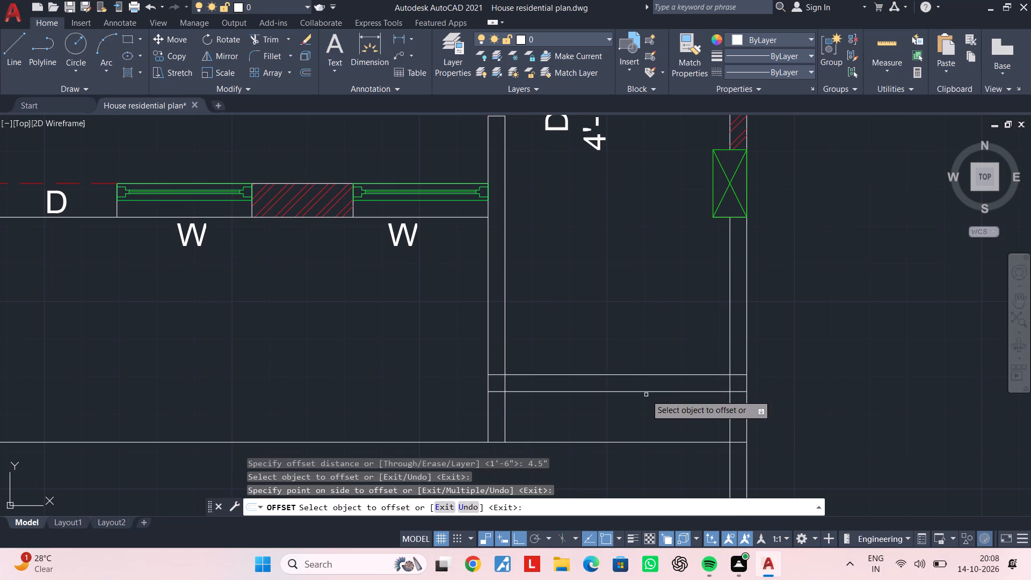
pyautogui.press('Escape')
pyautogui.press('Escape')
# Trim away the front line between the extended partition and the outer side wall line below the dress room.
pyautogui.moveTo(644, 408); pyautogui.dragTo(645, 395, button='middle')
pyautogui.press('Escape')
pyautogui.press('Escape')
pyautogui.press('Escape')
pyautogui.write('TR')
pyautogui.press('space')
pyautogui.click(645, 395)
pyautogui.click(646, 450)
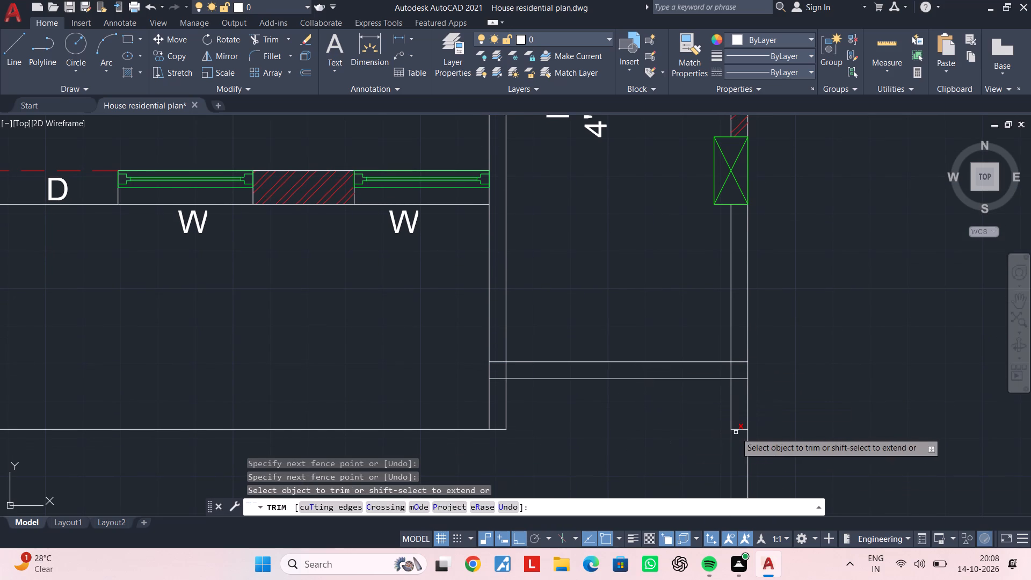
pyautogui.click(739, 429)
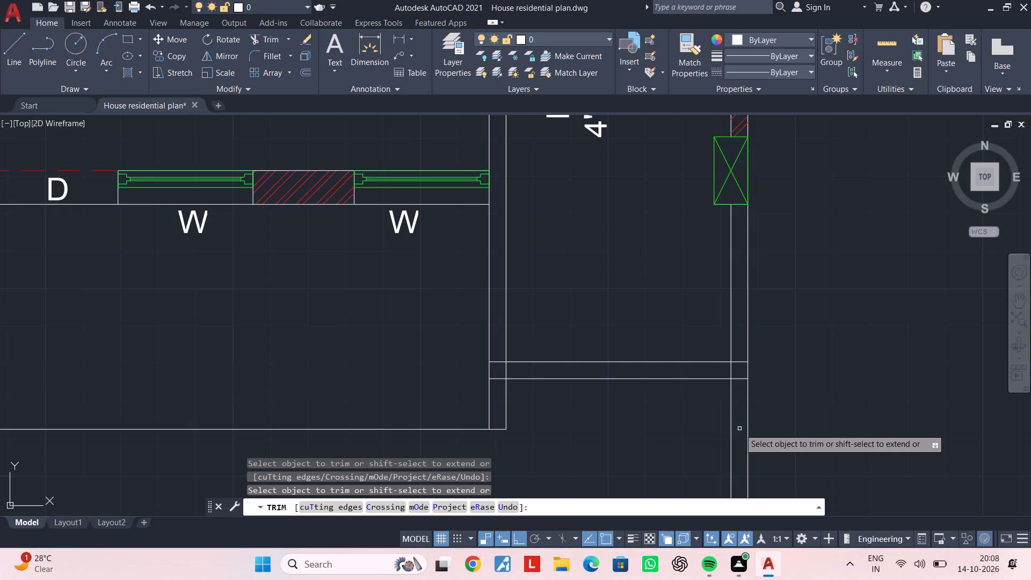
pyautogui.press('Escape')
pyautogui.press('Escape')
pyautogui.press('Escape')
pyautogui.press('Escape')
pyautogui.press('Escape')
pyautogui.press('Escape')
# Draw an L-shaped outline from the outer side wall line, about 8" inward and about 4" up to the set-back wall line.
pyautogui.moveTo(711, 400); pyautogui.dragTo(703, 402, button='middle')
pyautogui.scroll(1, 711, 391)
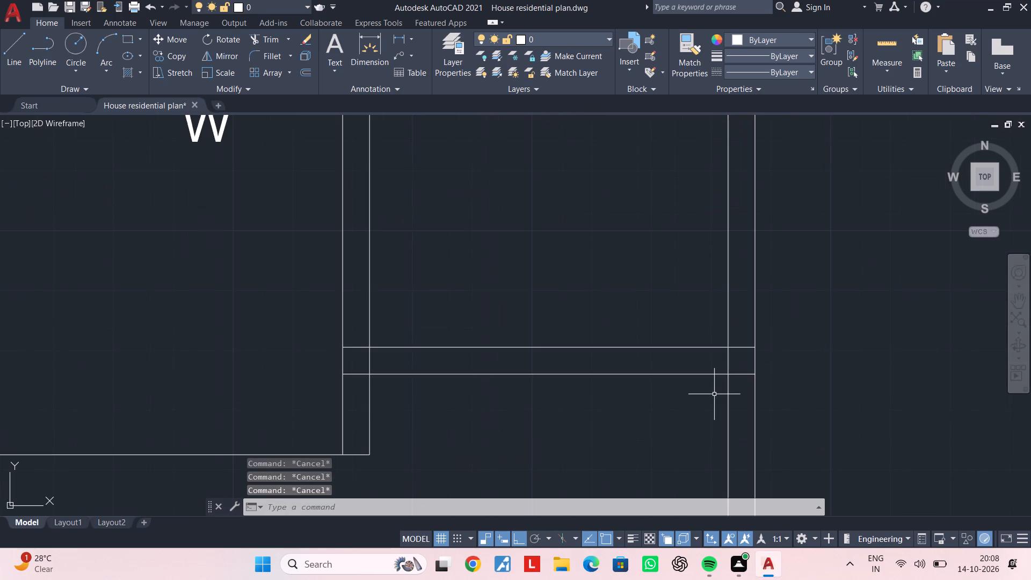
pyautogui.write('L')
pyautogui.press('space')
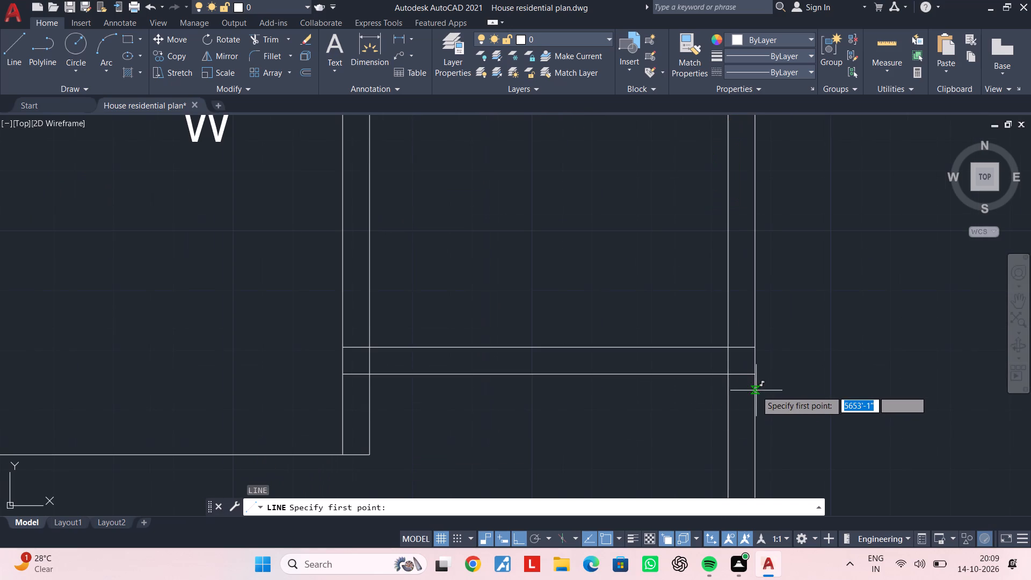
pyautogui.scroll(1, 756, 390)
pyautogui.click(751, 402)
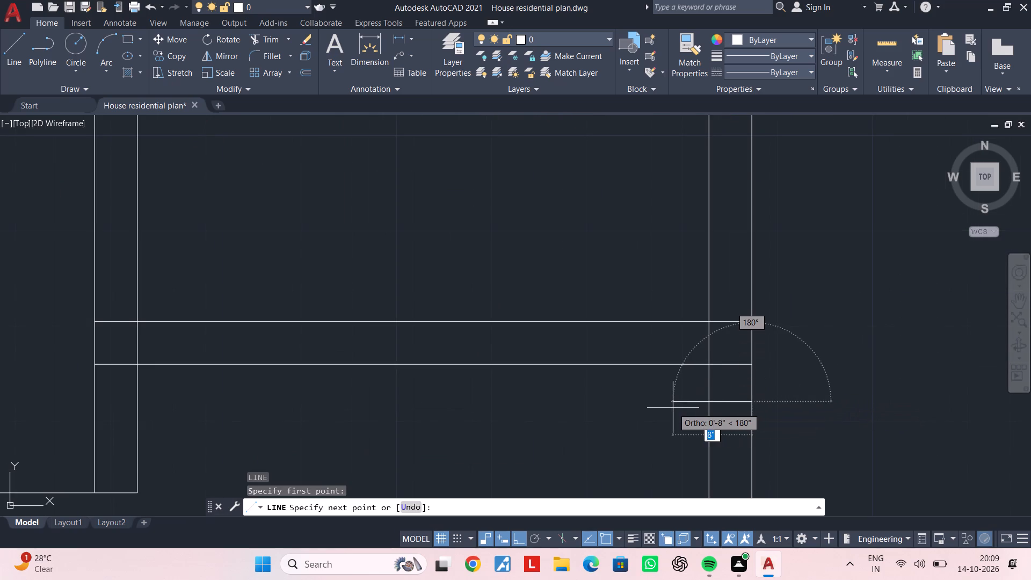
pyautogui.scroll(2, 673, 408)
pyautogui.click(683, 408)
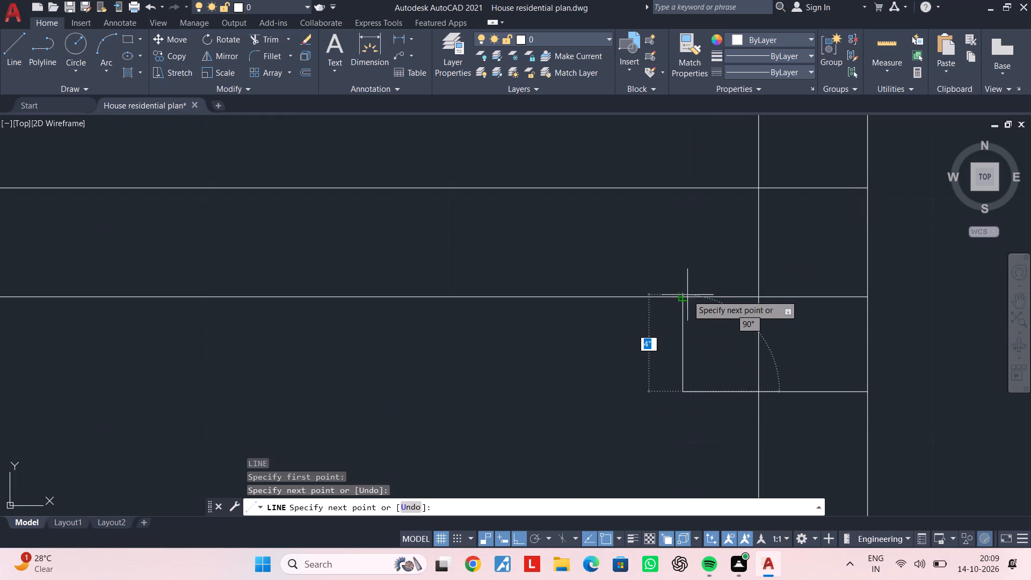
pyautogui.click(686, 295)
pyautogui.press('Escape')
pyautogui.press('Escape')
pyautogui.press('Escape')
pyautogui.press('Escape')
pyautogui.press('Escape')
pyautogui.moveTo(795, 368); pyautogui.dragTo(687, 356, button='middle')
pyautogui.press('Escape')
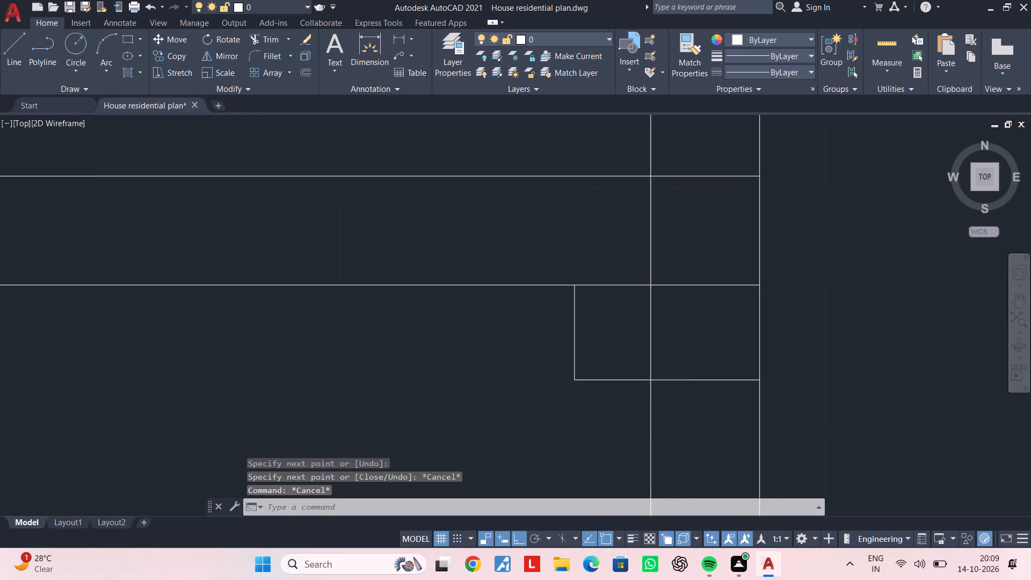
# Trim the overlapping inner side-wall and set-back wall lines at the outer corner below the dress room into a clean wall corner.
pyautogui.write('TR')
pyautogui.press('space')
pyautogui.scroll(-3, 702, 379)
pyautogui.moveTo(702, 379); pyautogui.dragTo(708, 347, button='middle')
pyautogui.click(742, 374)
pyautogui.click(660, 392)
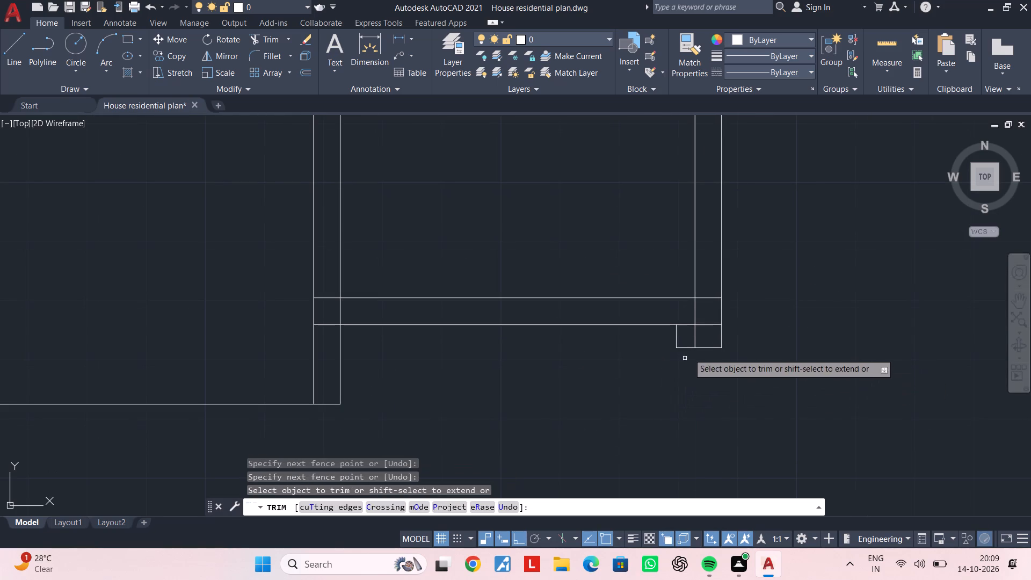
pyautogui.scroll(2, 707, 334)
pyautogui.click(676, 343)
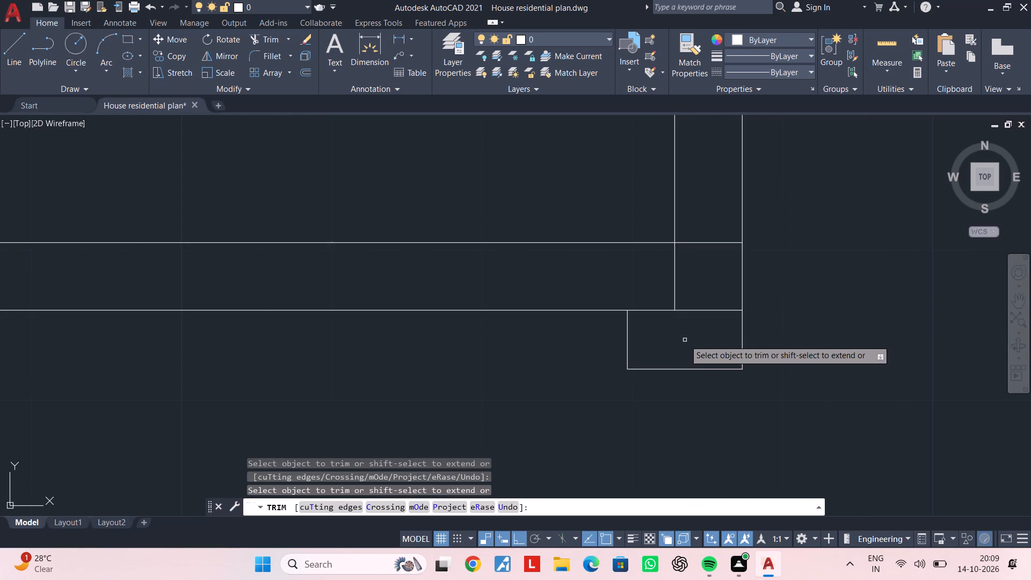
pyautogui.click(708, 243)
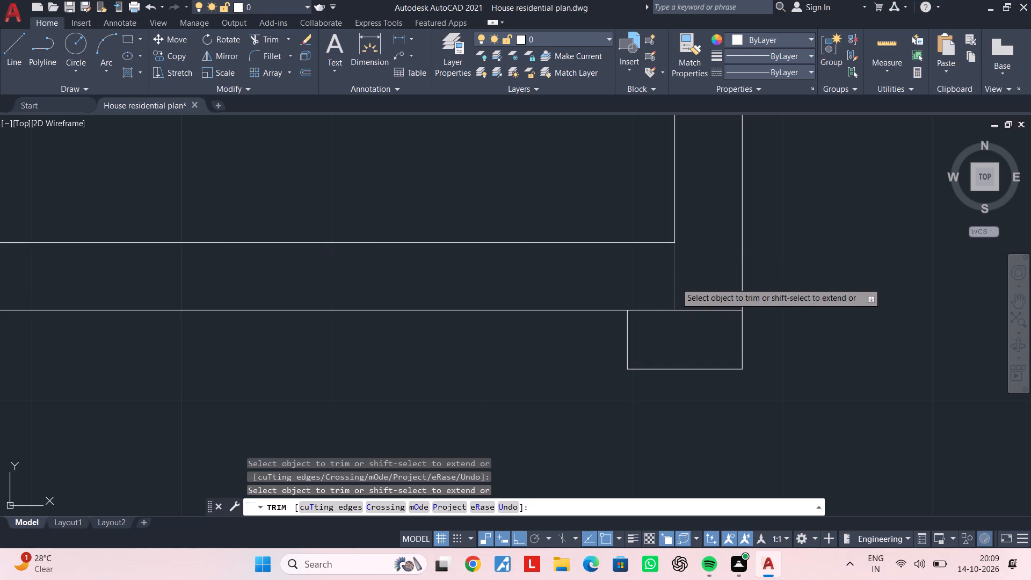
pyautogui.click(676, 282)
# Trim the crossing lines where the set-back wall meets the dress room partition so the two walls join openly.
pyautogui.scroll(-3, 629, 323)
pyautogui.moveTo(583, 355); pyautogui.dragTo(728, 355, button='middle')
pyautogui.moveTo(650, 364); pyautogui.dragTo(724, 363, button='middle')
pyautogui.moveTo(693, 359); pyautogui.dragTo(733, 376, button='middle')
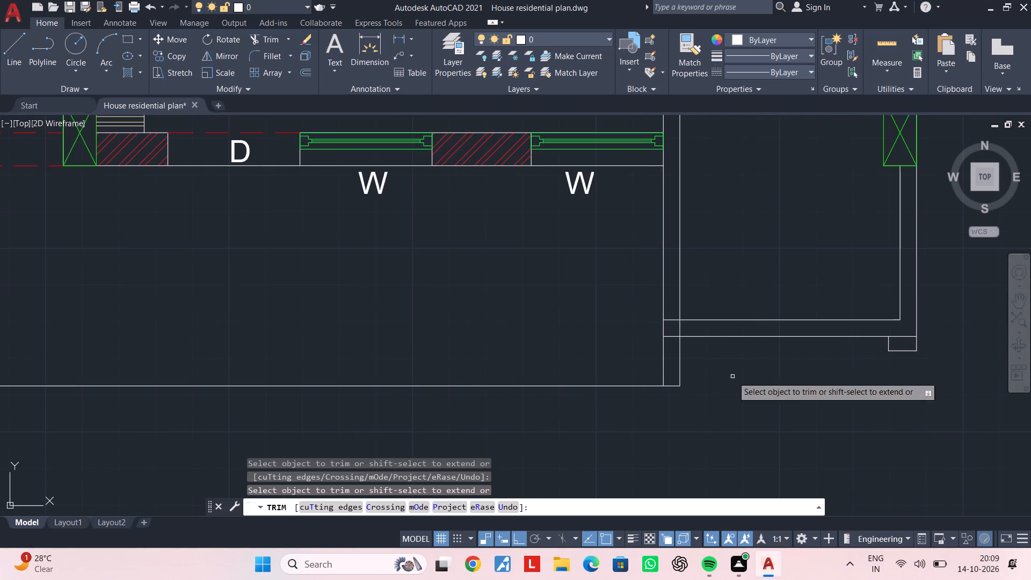
pyautogui.scroll(2, 689, 353)
pyautogui.press('Escape')
pyautogui.press('Escape')
pyautogui.press('Escape')
pyautogui.press('Escape')
pyautogui.press('Escape')
pyautogui.press('Escape')
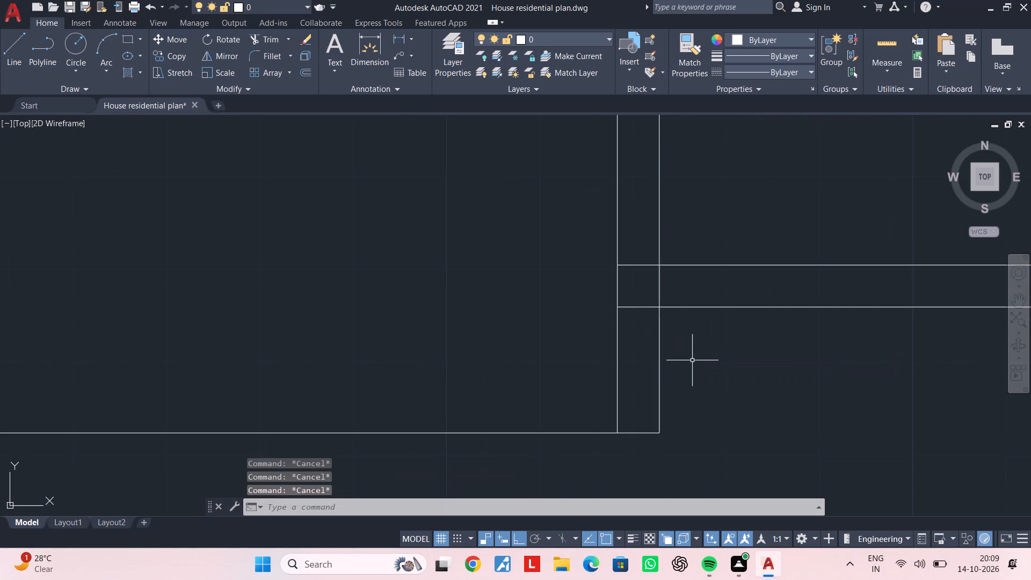
pyautogui.press('t')
pyautogui.write('R')
pyautogui.press('space')
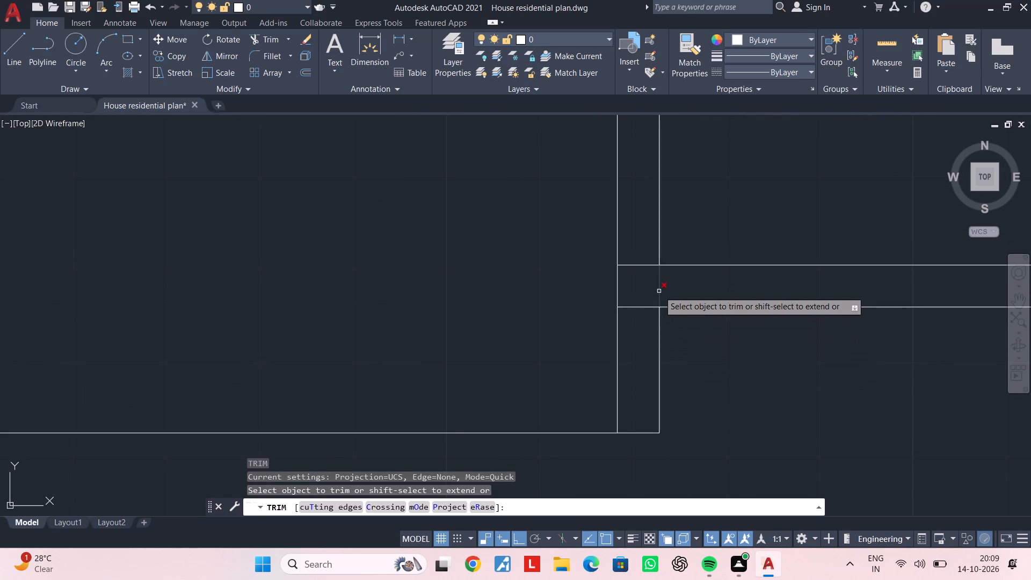
pyautogui.click(659, 291)
pyautogui.click(644, 307)
pyautogui.click(644, 266)
pyautogui.press('Escape')
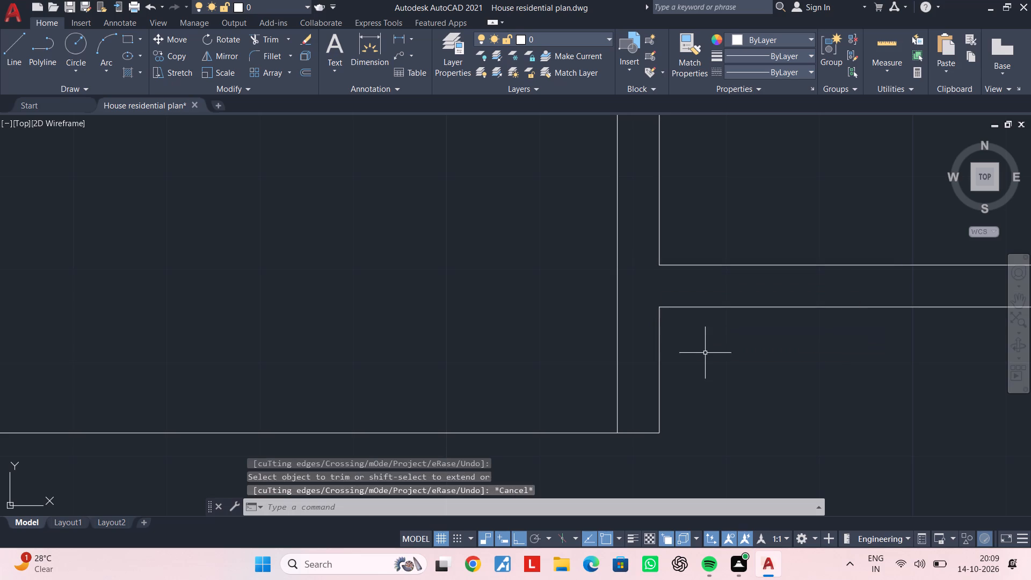
pyautogui.press('Escape')
pyautogui.press('Escape')
pyautogui.press('Escape')
# Offset the partition's dress-side line below the set-back wall 4.5" outward, away from the bedroom side.
pyautogui.write('OF')
pyautogui.press('space')
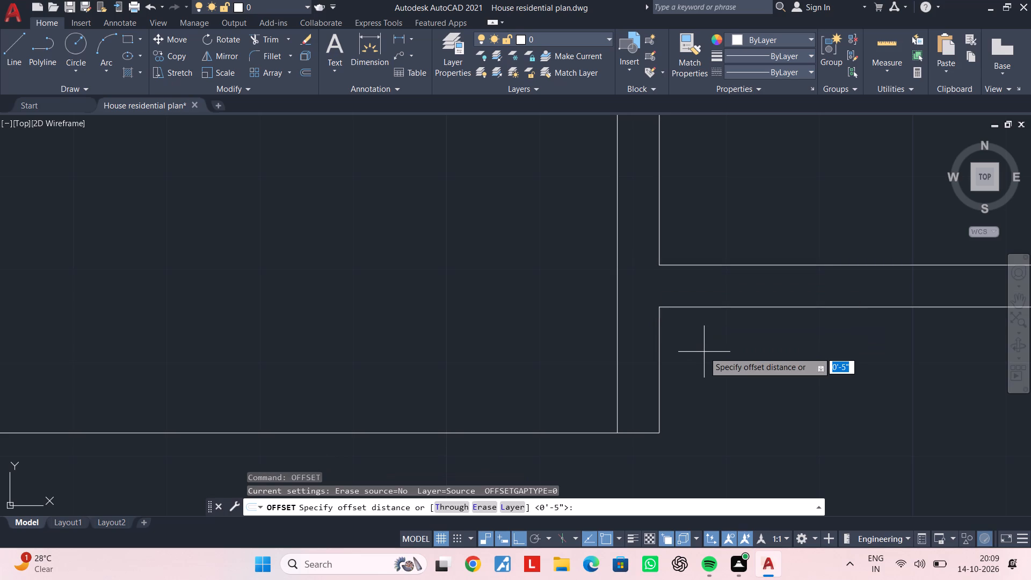
pyautogui.write('4.5"')
pyautogui.press('Return')
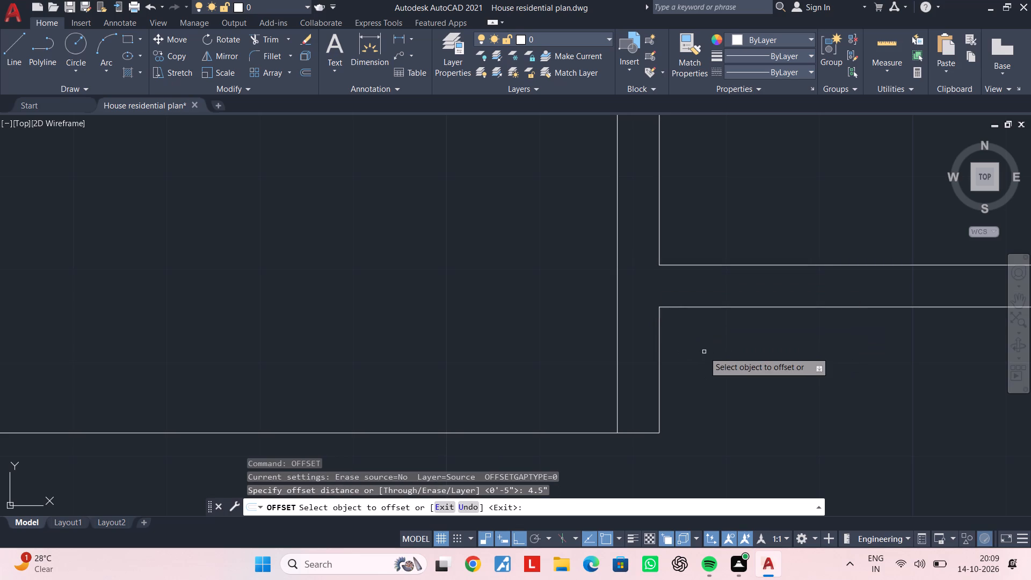
pyautogui.click(658, 367)
pyautogui.click(720, 365)
pyautogui.press('Escape')
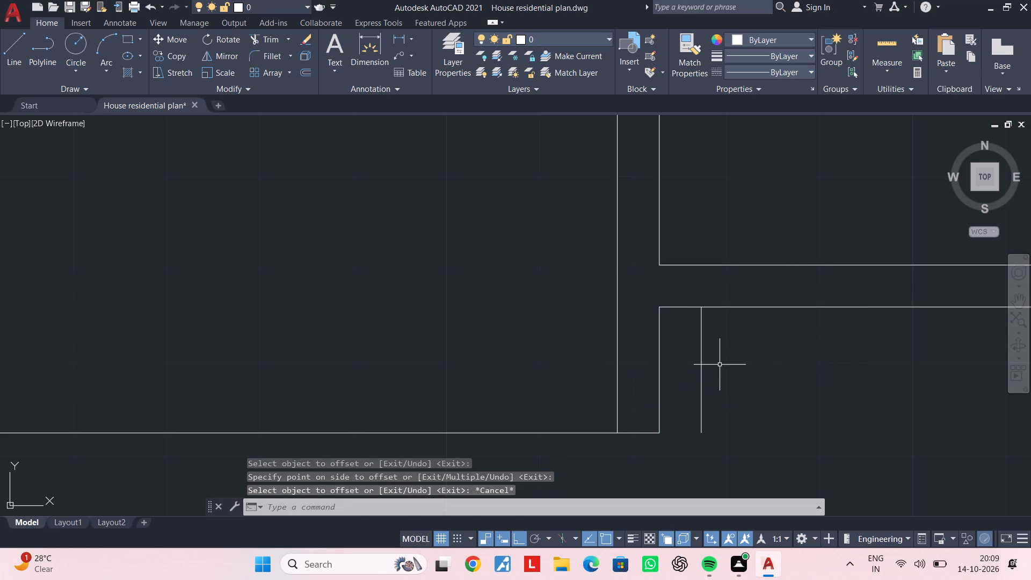
pyautogui.press('Escape')
# Extend the front line to meet the newly offset line below the dress room.
pyautogui.write('EX')
pyautogui.press('space')
pyautogui.click(642, 433)
pyautogui.press('Escape')
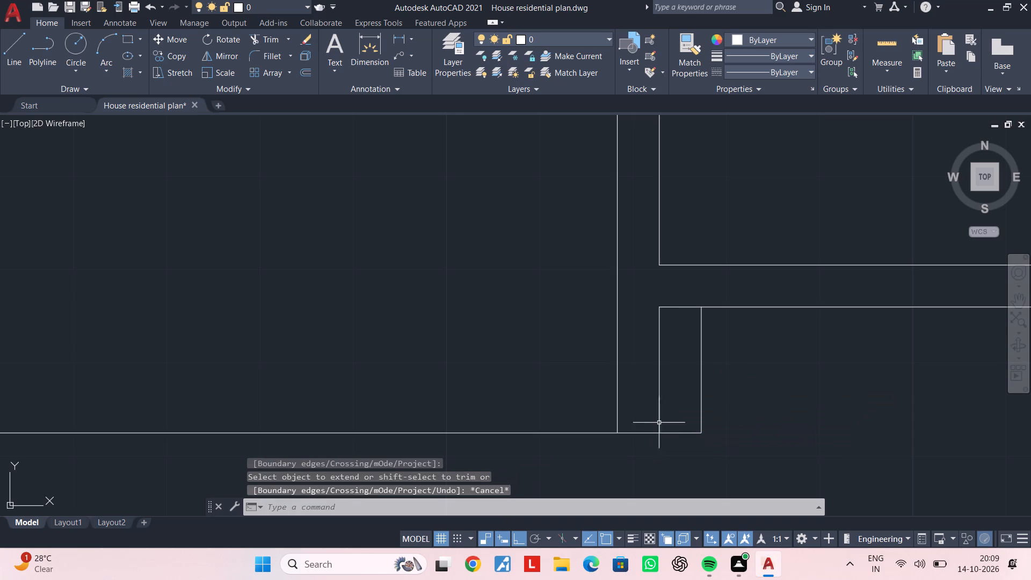
pyautogui.press('Escape')
# Trim away the original partition line below the set-back wall and the short wall-line piece between it and the offset line.
pyautogui.write('TR')
pyautogui.press('space')
pyautogui.click(667, 401)
pyautogui.click(652, 404)
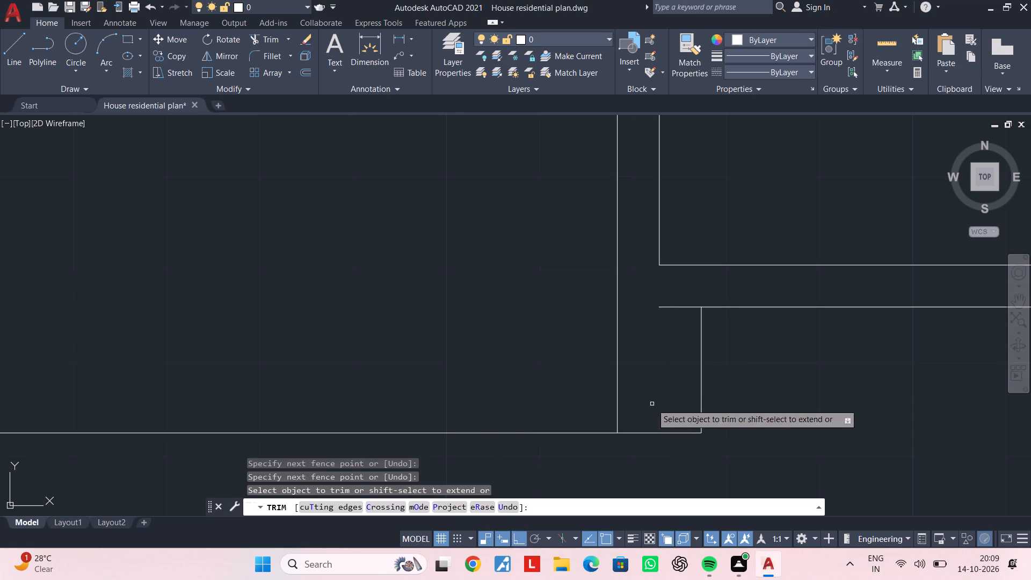
pyautogui.click(672, 361)
pyautogui.click(675, 298)
pyautogui.press('Escape')
pyautogui.scroll(-4, 667, 346)
pyautogui.moveTo(660, 363); pyautogui.dragTo(738, 358, button='middle')
pyautogui.press('Escape')
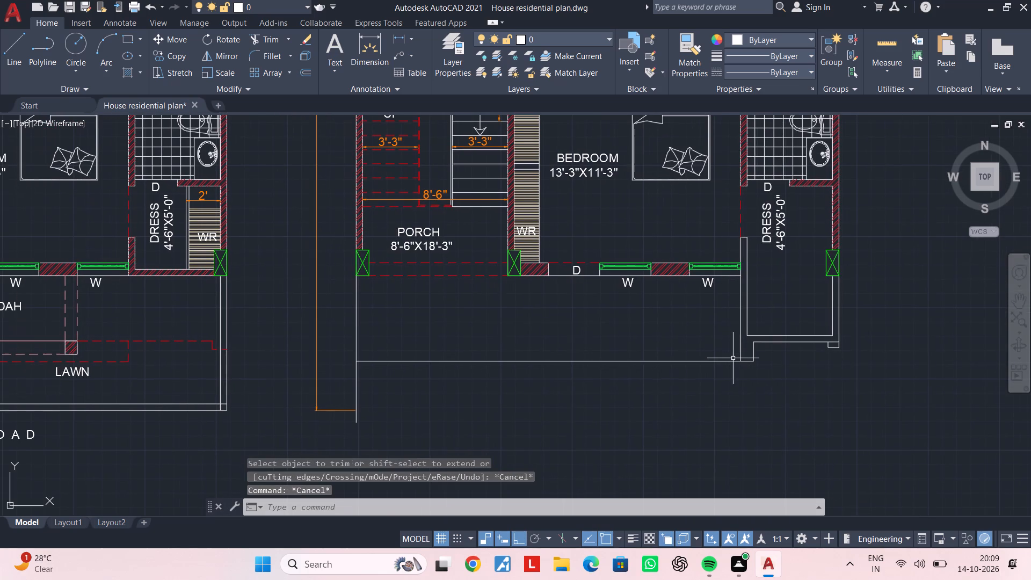
pyautogui.moveTo(710, 339); pyautogui.dragTo(708, 359, button='middle')
pyautogui.press('Escape')
pyautogui.press('Escape')
pyautogui.press('Escape')
pyautogui.press('Escape')
pyautogui.press('Escape')
pyautogui.press('Escape')
# Move the DRESS 4'-6"X5'-0" label down into the middle of the extended dress room.
pyautogui.moveTo(721, 335); pyautogui.dragTo(721, 349, button='middle')
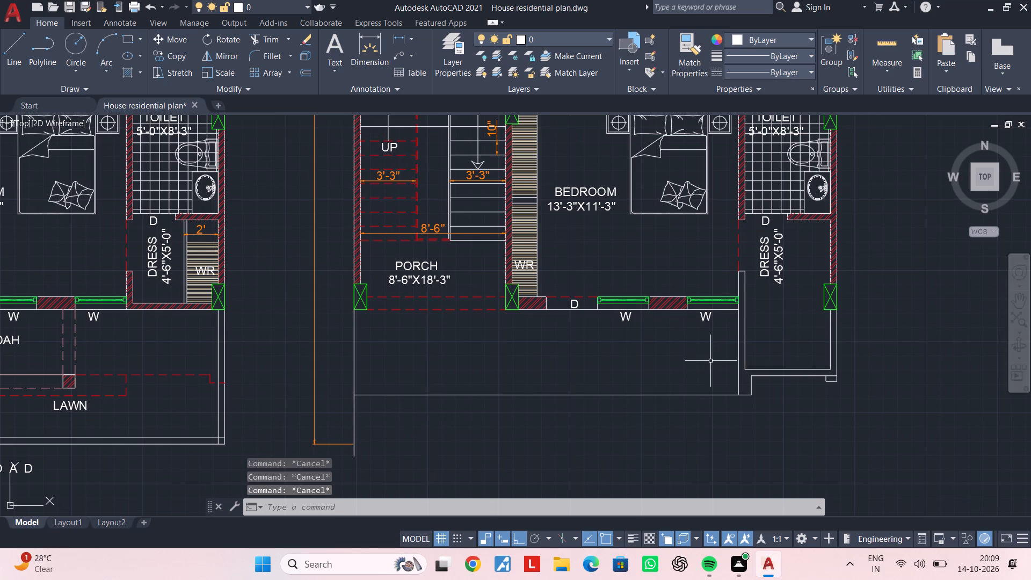
pyautogui.moveTo(698, 366); pyautogui.dragTo(679, 369, button='middle')
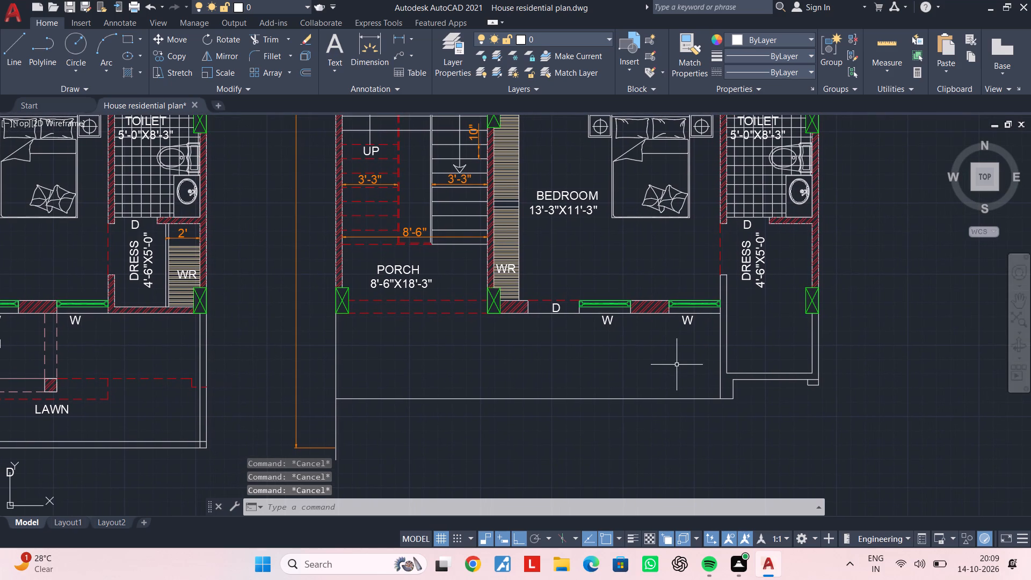
pyautogui.moveTo(674, 365); pyautogui.dragTo(662, 371, button='middle')
pyautogui.scroll(2, 751, 273)
pyautogui.click(742, 269)
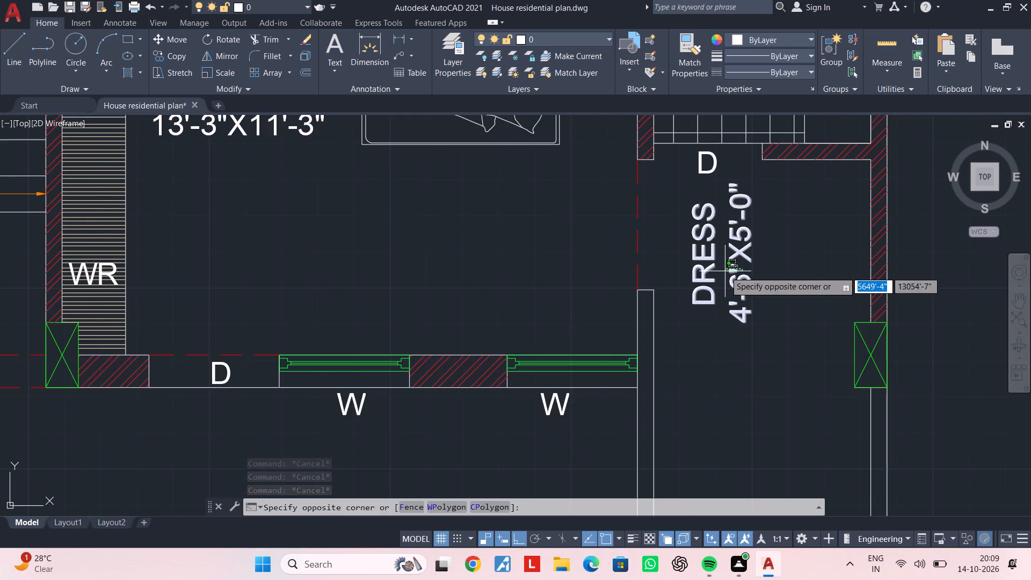
pyautogui.click(725, 271)
pyautogui.press('m')
pyautogui.press('space')
pyautogui.click(727, 269)
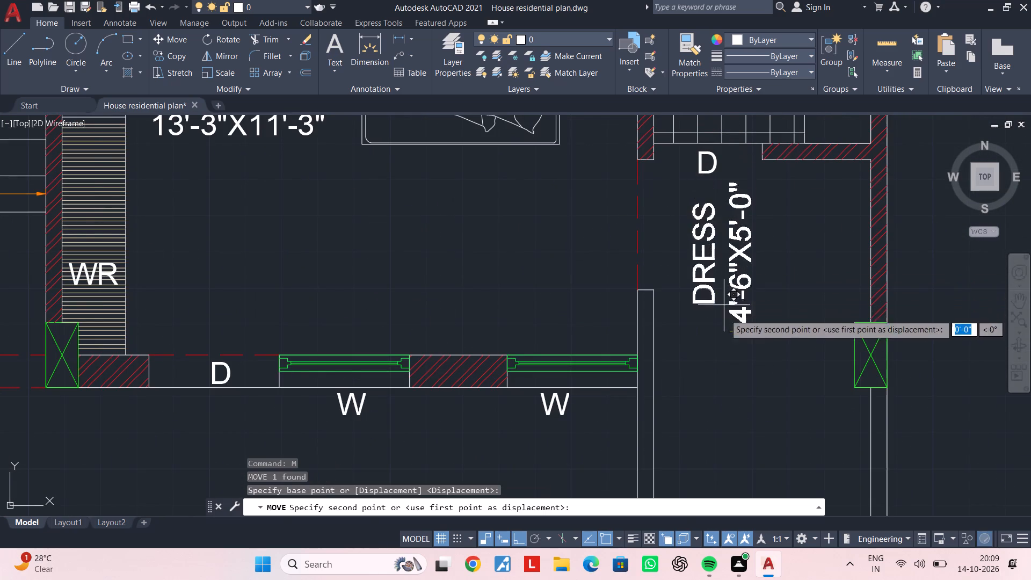
pyautogui.click(736, 414)
pyautogui.press('Escape')
pyautogui.scroll(-1, 715, 402)
pyautogui.moveTo(717, 391); pyautogui.dragTo(727, 299, button='middle')
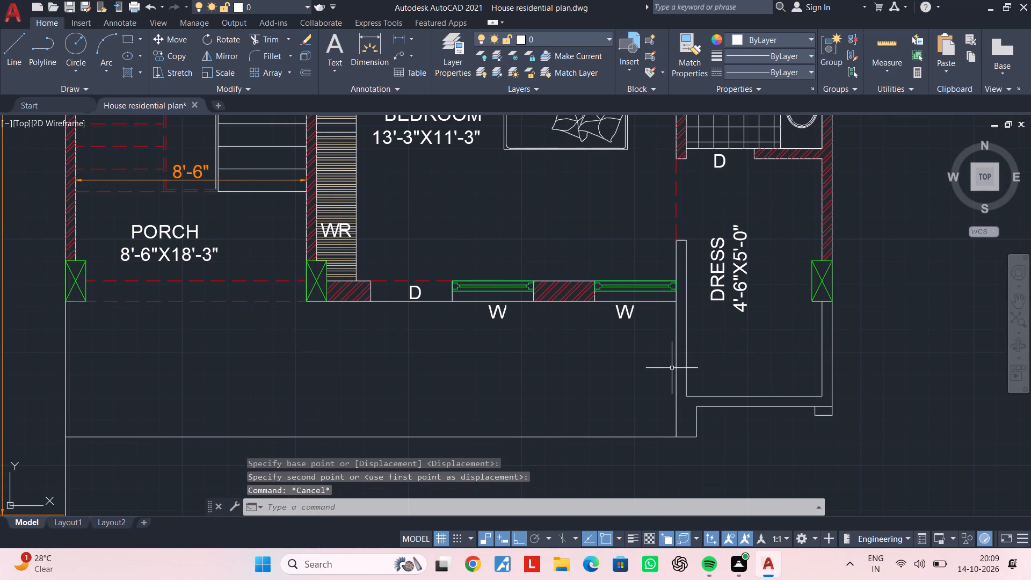
pyautogui.press('Escape')
pyautogui.press('Escape')
# Draw a vertical guide line about 5'-1" long from the hatched pier's corner between the bedroom windows down to the front line.
pyautogui.moveTo(657, 369); pyautogui.dragTo(686, 357, button='middle')
pyautogui.moveTo(647, 358); pyautogui.dragTo(709, 336, button='middle')
pyautogui.press('Escape')
pyautogui.press('Escape')
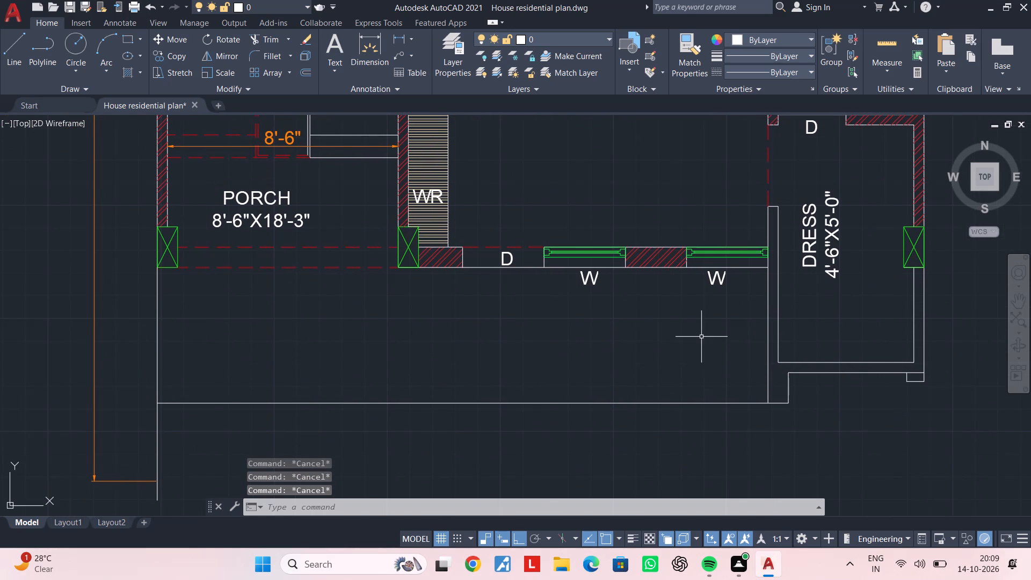
pyautogui.press('Escape')
pyautogui.press('Escape')
pyautogui.press('Escape')
pyautogui.press('Escape')
pyautogui.press('Escape')
pyautogui.moveTo(699, 328); pyautogui.dragTo(730, 313, button='middle')
pyautogui.press('Escape')
pyautogui.press('Escape')
pyautogui.press('Escape')
pyautogui.press('Escape')
pyautogui.press('Escape')
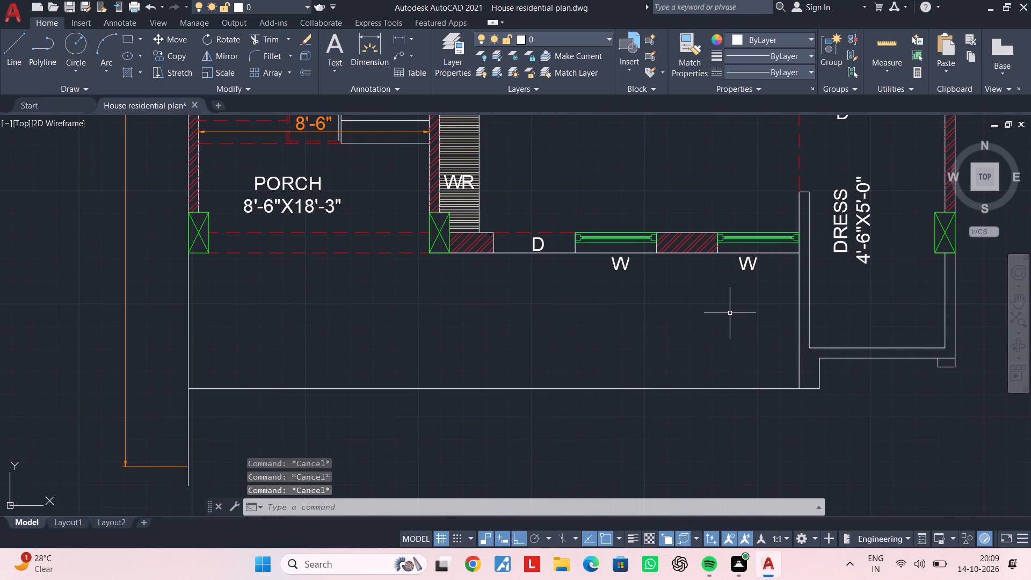
pyautogui.write('L')
pyautogui.press('space')
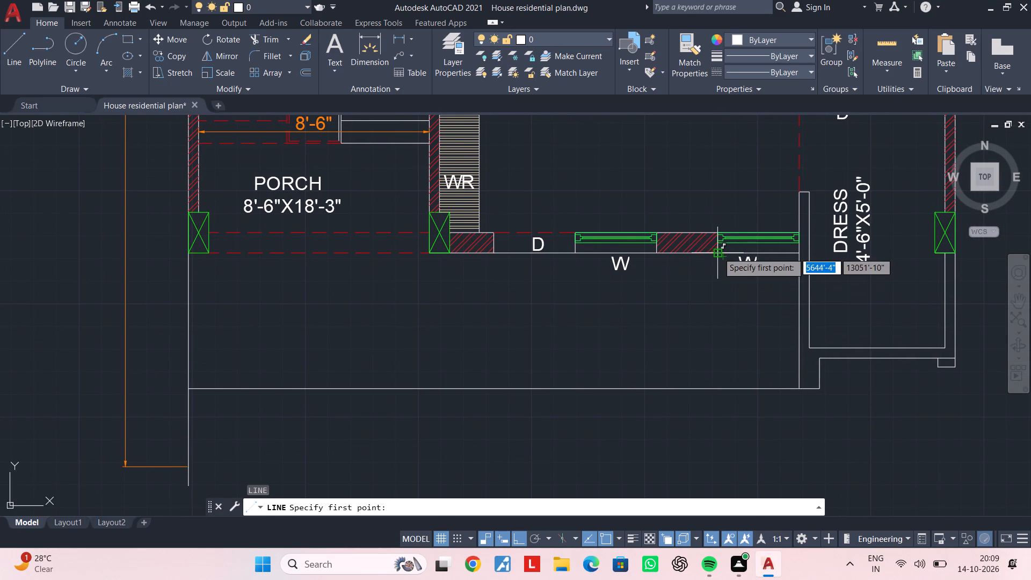
pyautogui.click(718, 252)
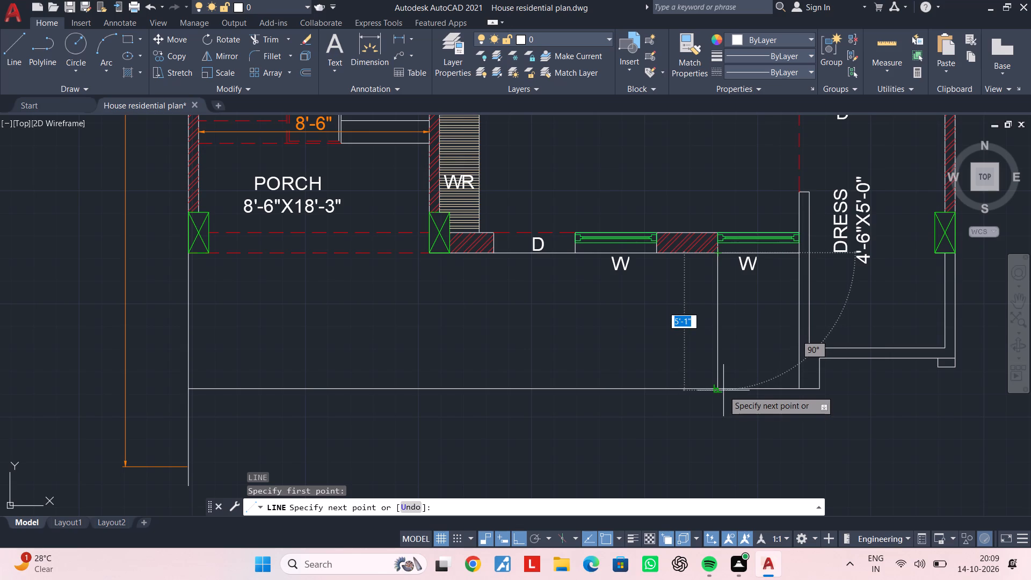
pyautogui.scroll(2, 718, 385)
pyautogui.click(715, 397)
pyautogui.scroll(-3, 715, 397)
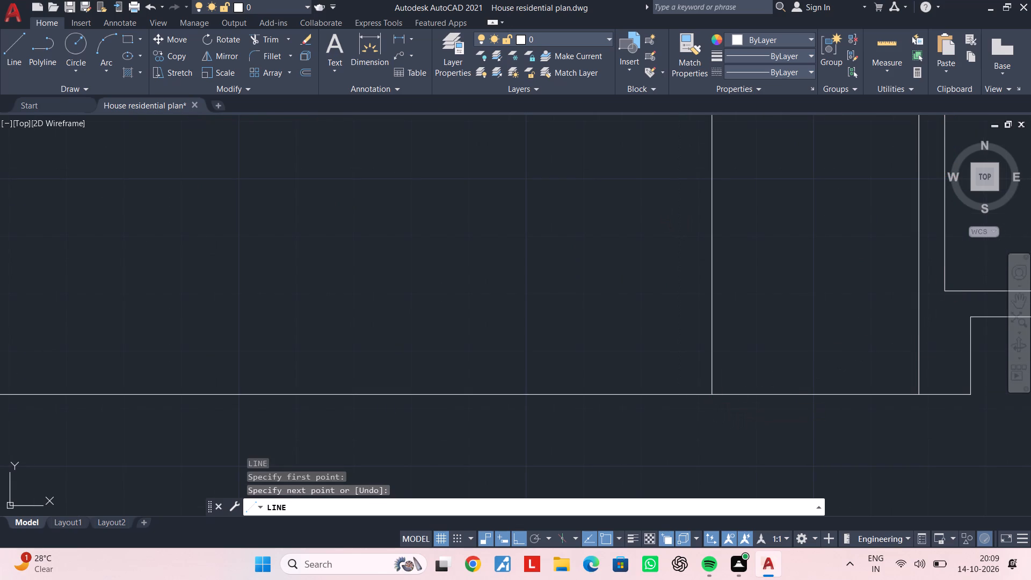
pyautogui.scroll(-1, 698, 357)
pyautogui.press('Escape')
pyautogui.press('Escape')
pyautogui.press('Escape')
pyautogui.press('Escape')
# Draw a 9" by 9" column rectangle on the front line, with its corner at the guide line's lower end, on the porch side.
pyautogui.press('e')
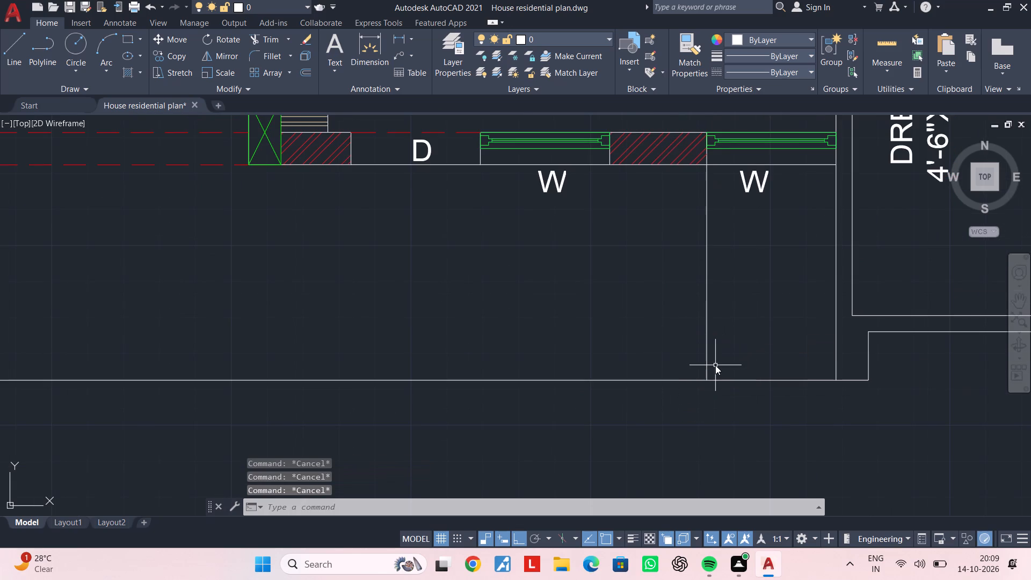
pyautogui.press('Escape')
pyautogui.write('RE')
pyautogui.write('C')
pyautogui.press('space')
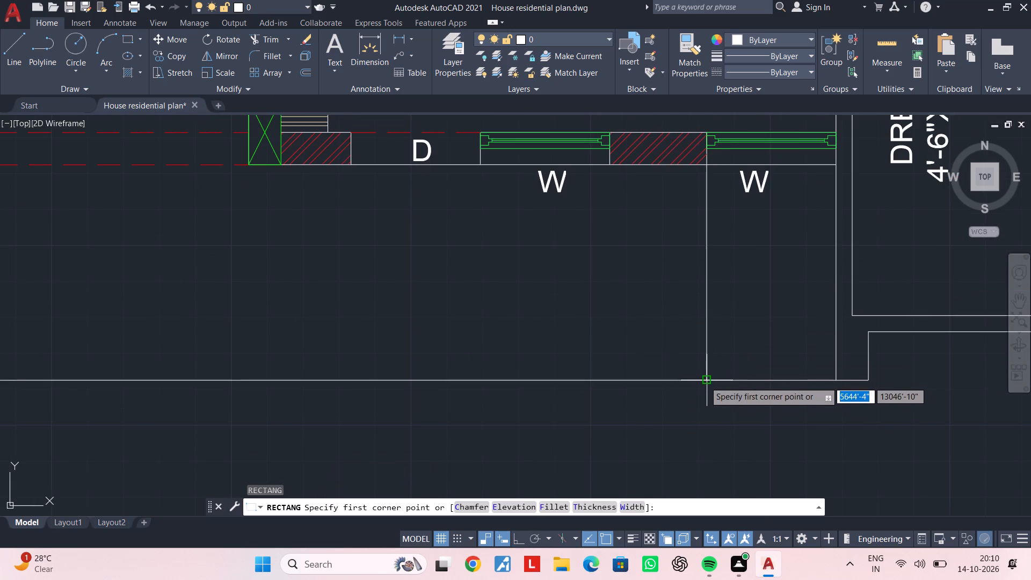
pyautogui.click(706, 380)
pyautogui.write('D 9"')
pyautogui.press('Return')
pyautogui.write('9"')
pyautogui.press('Return')
pyautogui.click(664, 340)
pyautogui.press('Escape')
pyautogui.moveTo(701, 357); pyautogui.dragTo(740, 368, button='middle')
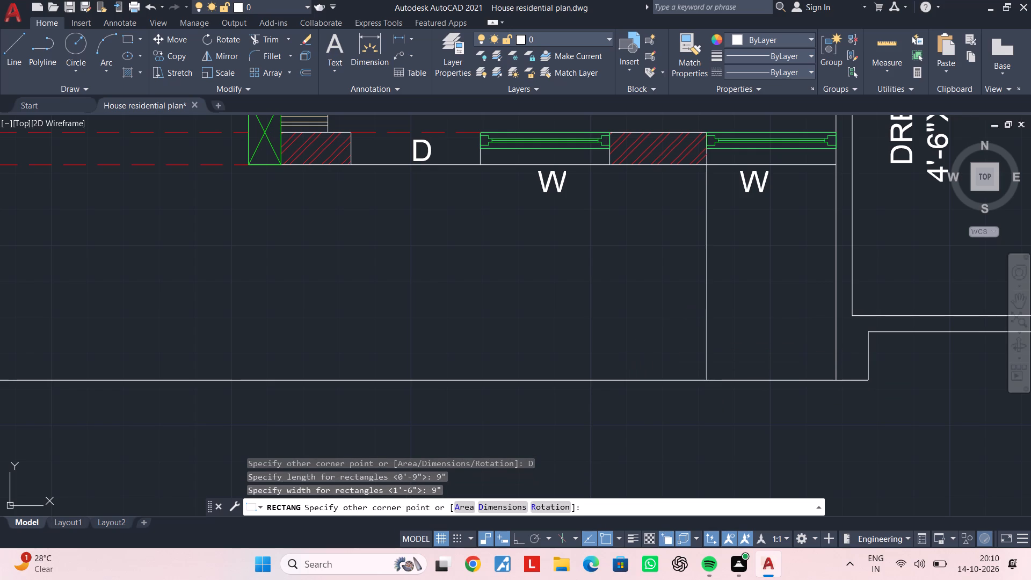
pyautogui.moveTo(740, 368); pyautogui.dragTo(742, 369, button='middle')
pyautogui.press('Escape')
pyautogui.press('Escape')
pyautogui.press('Escape')
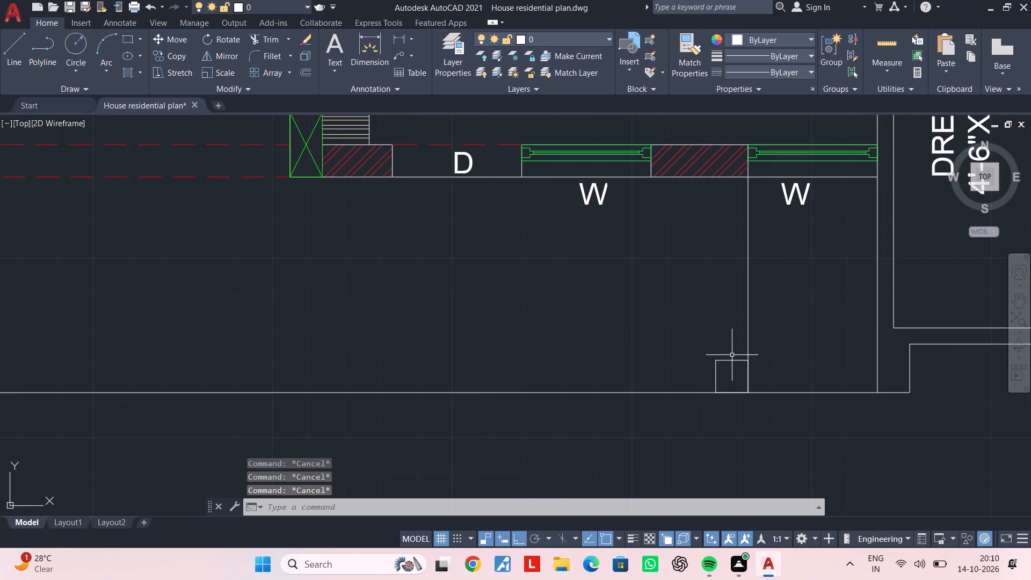
pyautogui.press('Escape')
# Delete the vertical guide line between the bedroom wall and the front line.
pyautogui.click(750, 328)
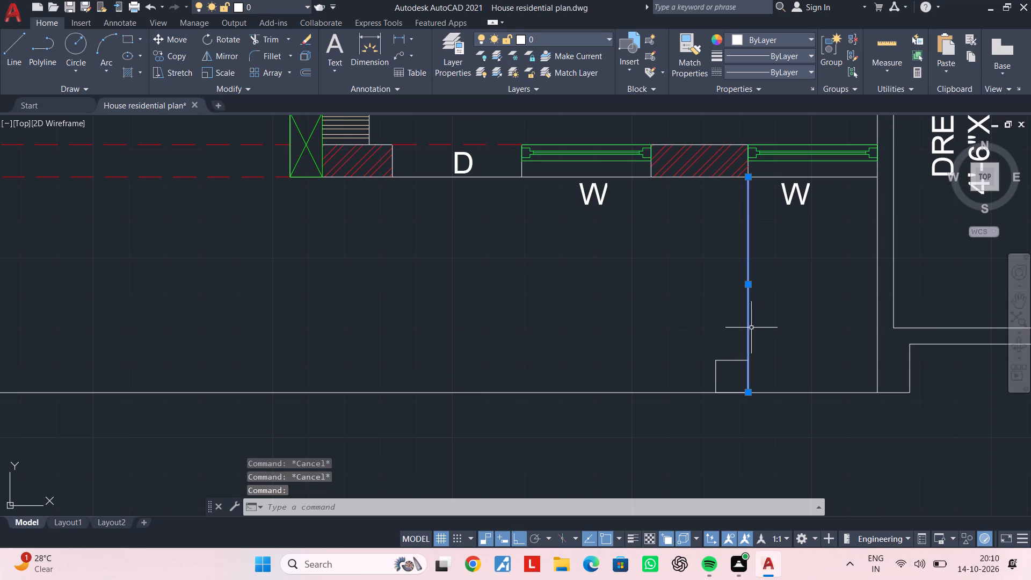
pyautogui.press('Delete')
pyautogui.press('Escape')
pyautogui.press('Escape')
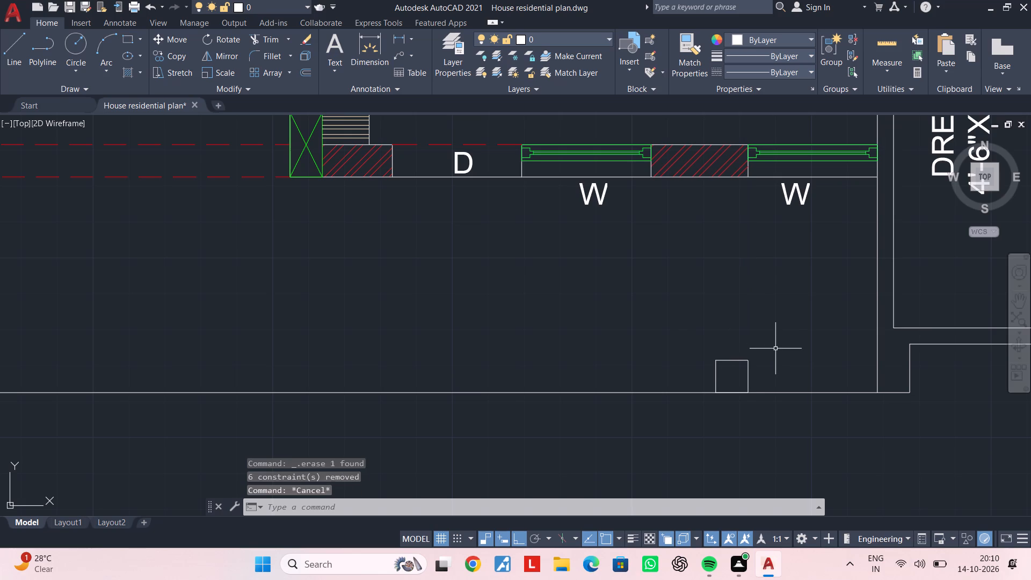
# Draw two vertical lines about 4'-3" long from the column rectangle's top corners up to the bedroom's front wall line.
pyautogui.press('l')
pyautogui.press('space')
pyautogui.click(748, 362)
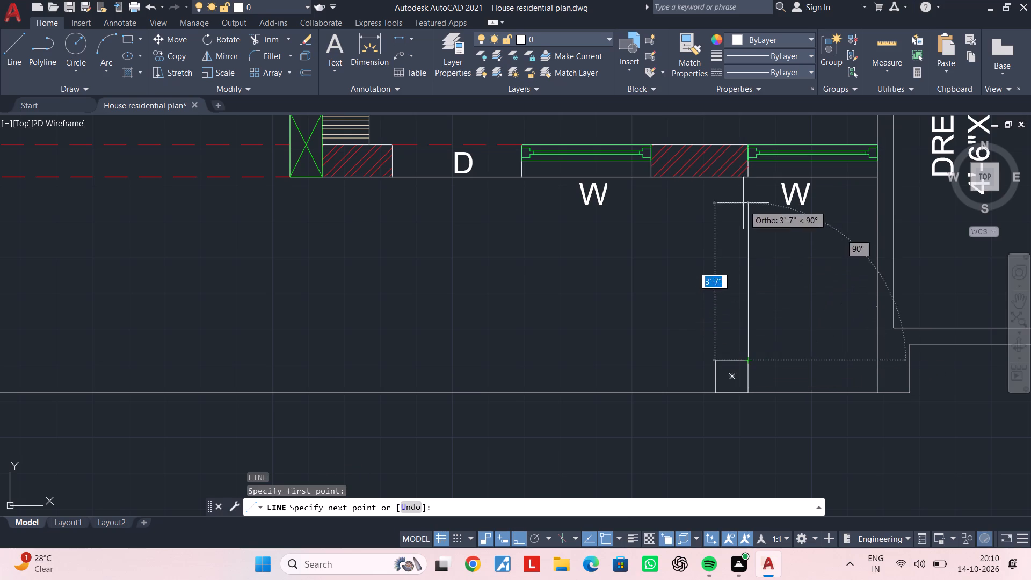
pyautogui.click(747, 175)
pyautogui.press('Escape')
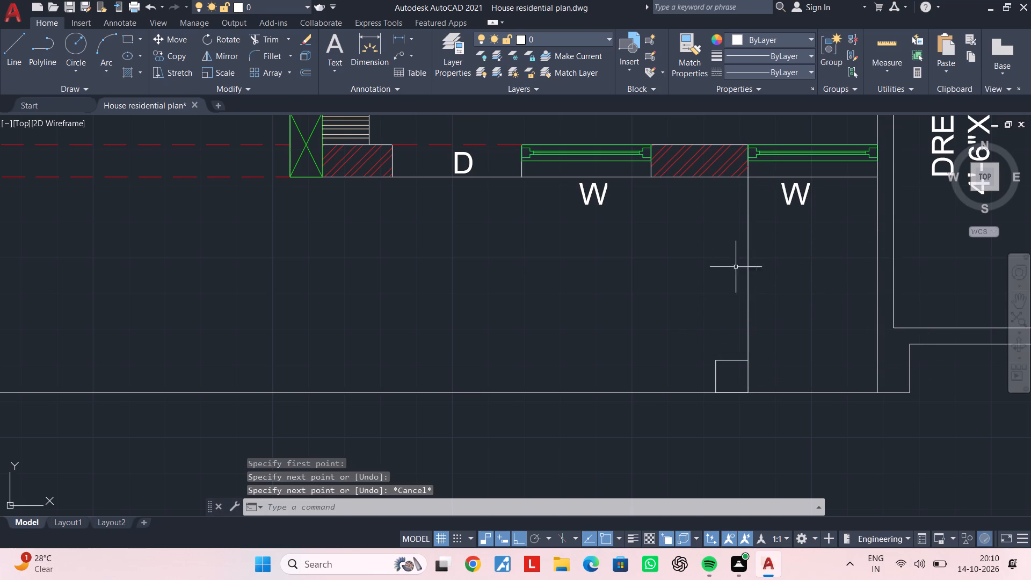
pyautogui.press('space')
pyautogui.click(716, 361)
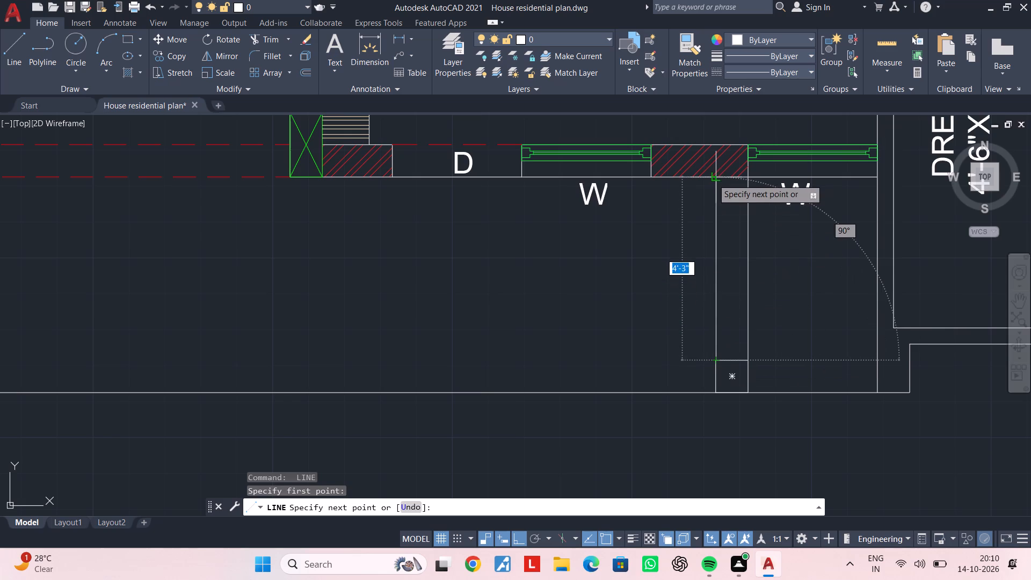
pyautogui.click(713, 178)
pyautogui.press('Escape')
pyautogui.press('Escape')
pyautogui.press('Escape')
pyautogui.press('Escape')
pyautogui.press('Escape')
pyautogui.scroll(-1, 686, 310)
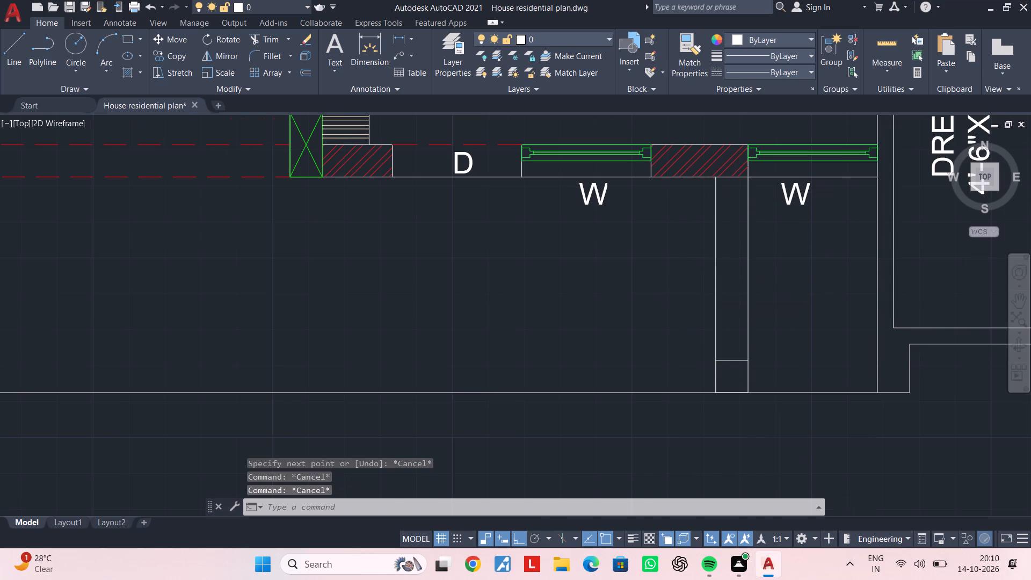
pyautogui.moveTo(686, 310); pyautogui.dragTo(756, 292, button='middle')
pyautogui.press('Escape')
pyautogui.press('Escape')
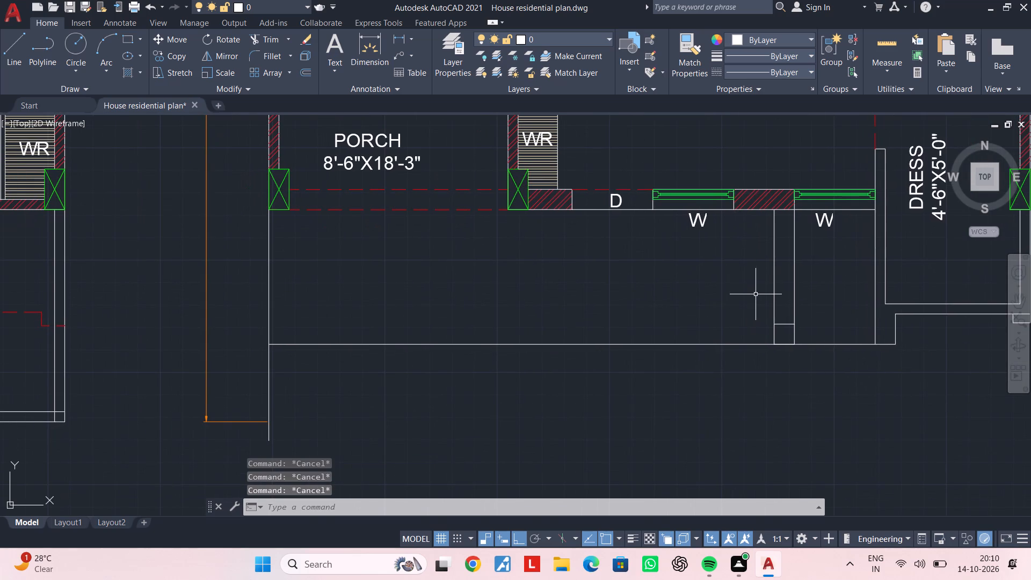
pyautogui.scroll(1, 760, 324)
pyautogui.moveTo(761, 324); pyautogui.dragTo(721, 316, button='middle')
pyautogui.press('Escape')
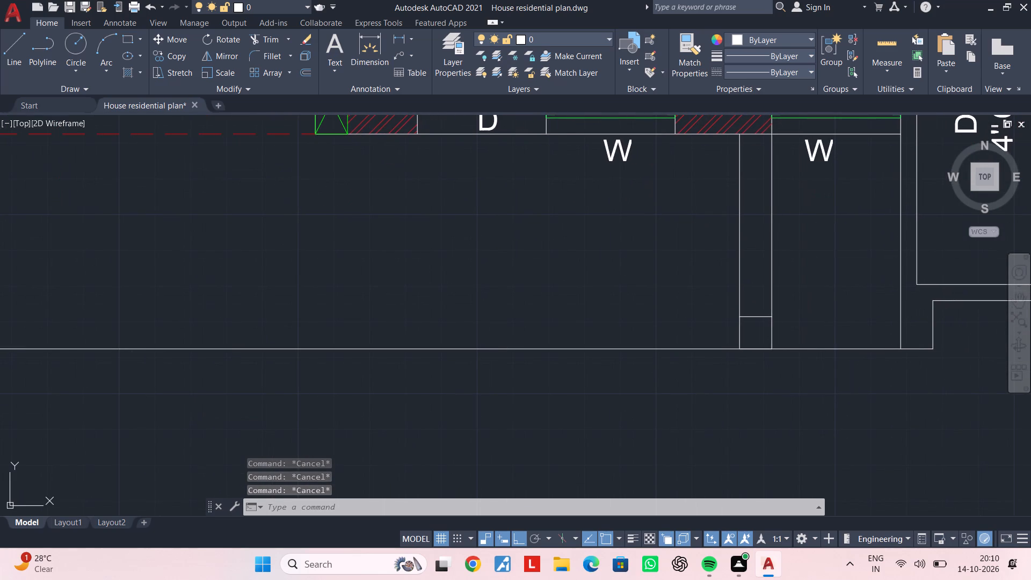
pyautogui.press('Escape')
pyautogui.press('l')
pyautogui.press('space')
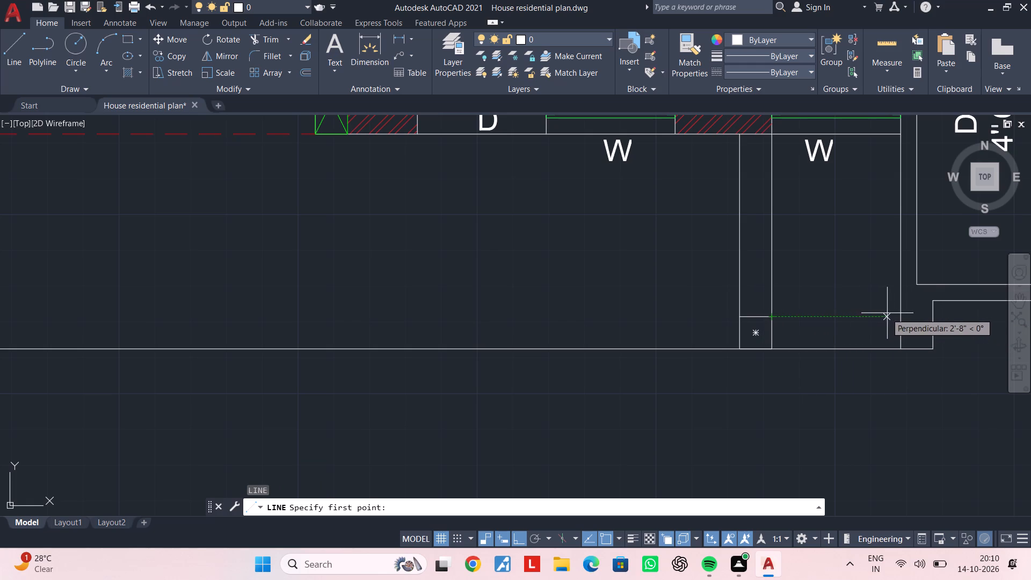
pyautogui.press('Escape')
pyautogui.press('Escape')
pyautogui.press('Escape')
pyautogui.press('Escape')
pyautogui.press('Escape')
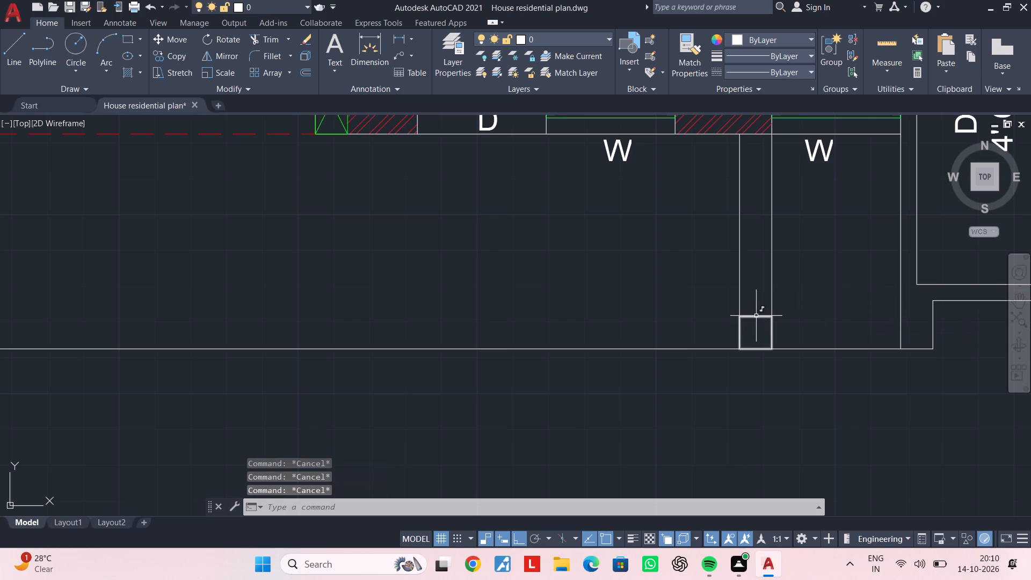
# Draw a horizontal line about 3' long from the front column's upper dress-side corner to the dress wall line.
pyautogui.press('l')
pyautogui.press('space')
pyautogui.scroll(1, 772, 310)
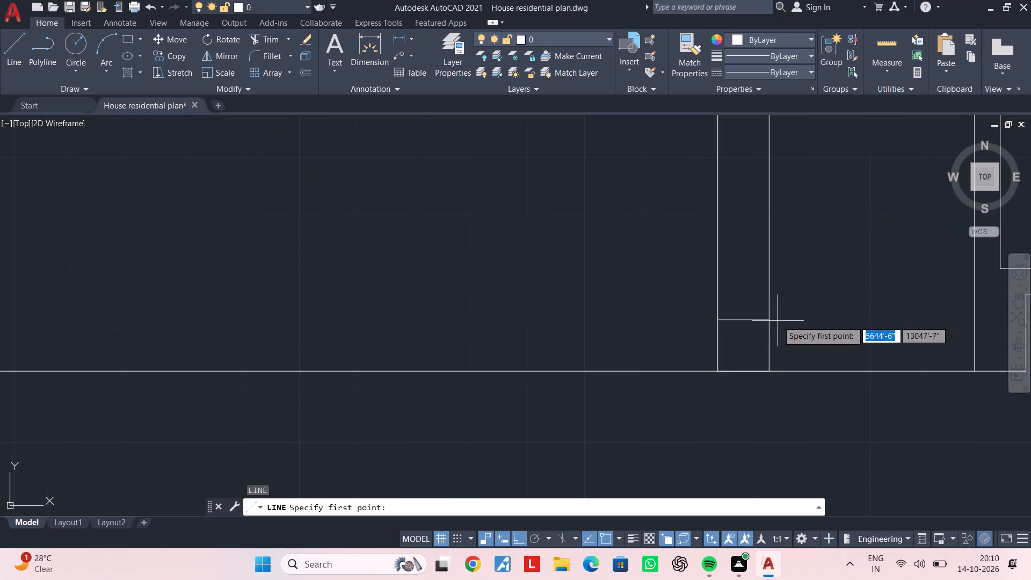
pyautogui.click(765, 322)
pyautogui.moveTo(965, 320); pyautogui.dragTo(843, 318, button='middle')
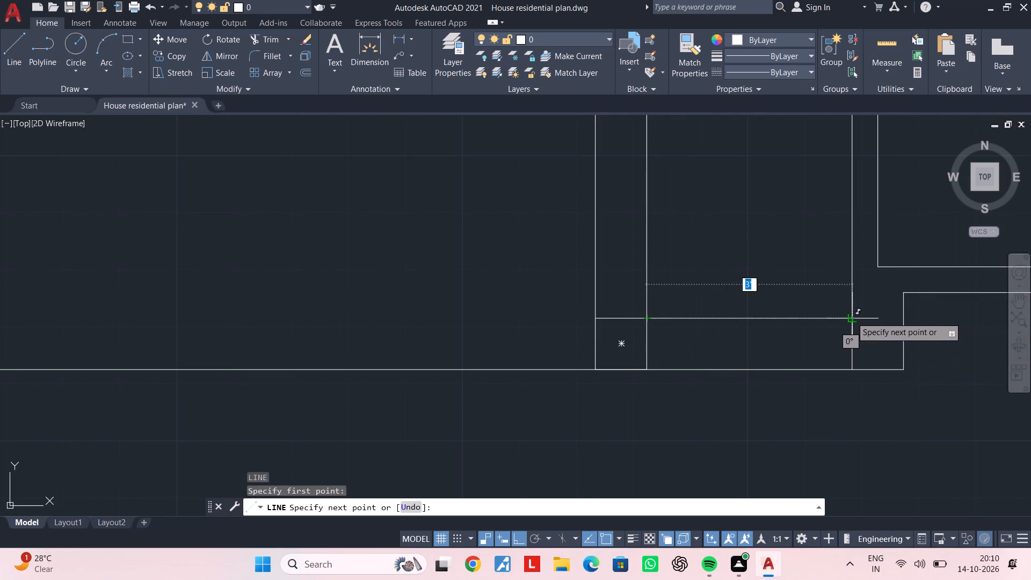
pyautogui.click(853, 316)
pyautogui.press('Escape')
pyautogui.press('Escape')
pyautogui.moveTo(699, 330); pyautogui.dragTo(794, 328, button='middle')
pyautogui.press('Escape')
pyautogui.scroll(-1, 753, 325)
pyautogui.moveTo(753, 325); pyautogui.dragTo(834, 314, button='middle')
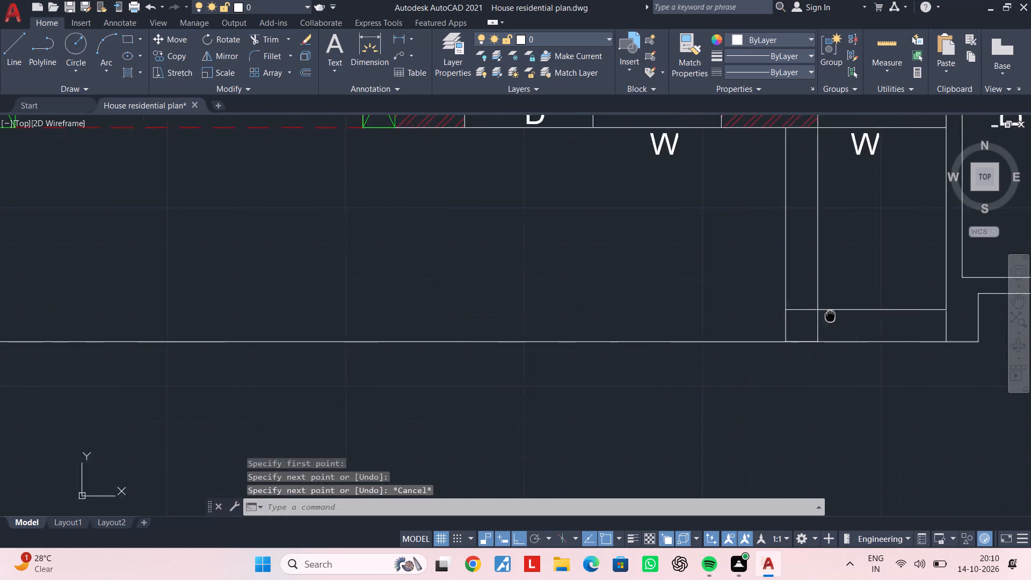
pyautogui.moveTo(834, 314); pyautogui.dragTo(846, 312, button='middle')
pyautogui.press('Escape')
pyautogui.scroll(-2, 838, 315)
pyautogui.moveTo(703, 313); pyautogui.dragTo(749, 309, button='middle')
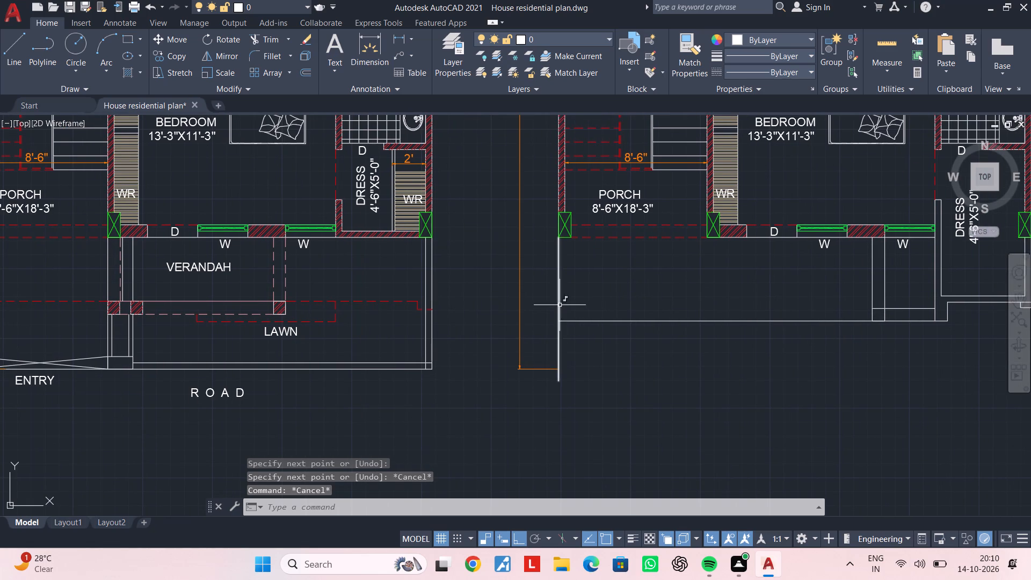
# Extend the horizontal line at the column's upper edge past the column to the porch's outer side line.
pyautogui.click(560, 305)
pyautogui.write('EX')
pyautogui.press('space')
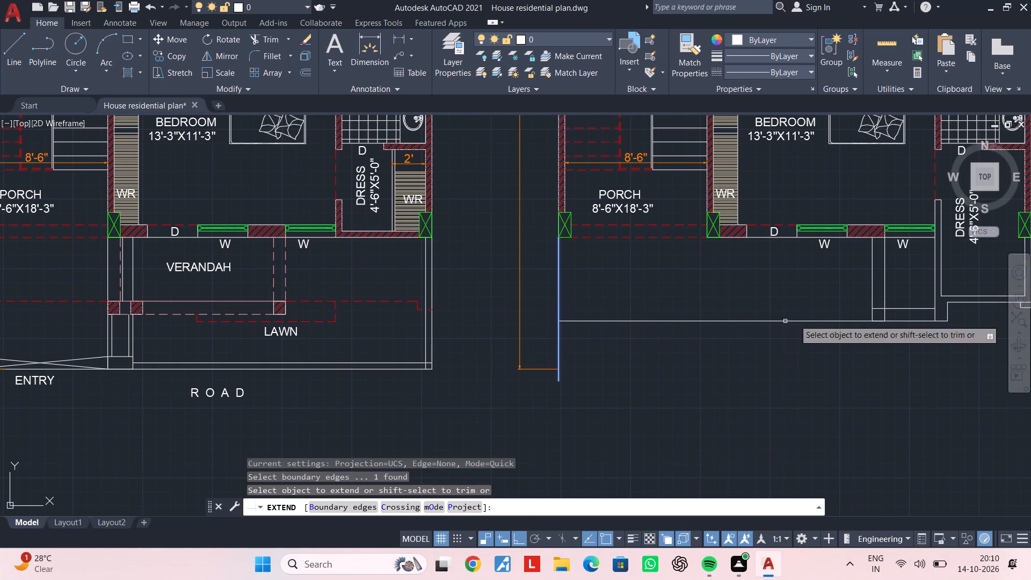
pyautogui.click(911, 308)
pyautogui.click(903, 308)
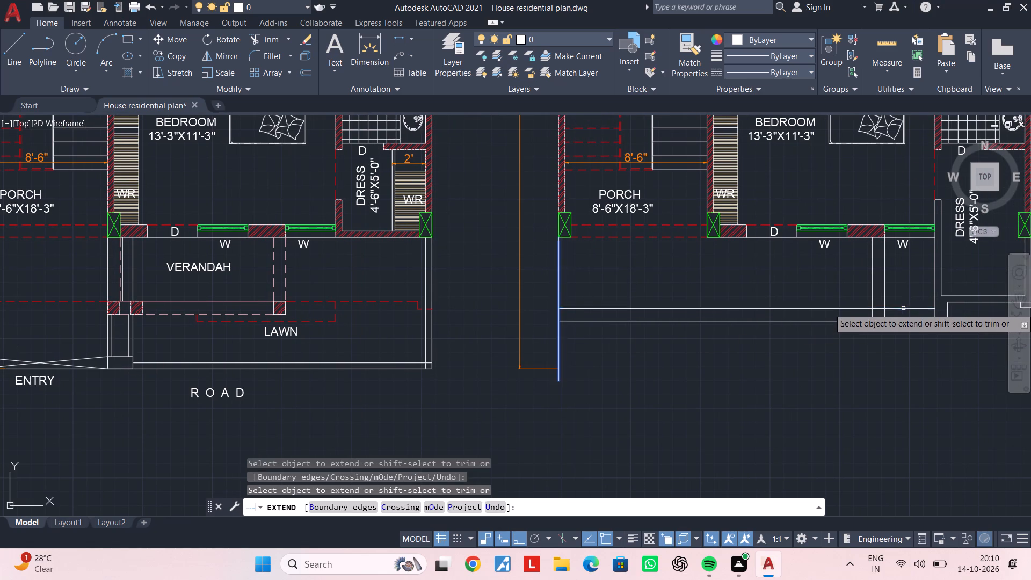
pyautogui.press('Escape')
pyautogui.press('Escape')
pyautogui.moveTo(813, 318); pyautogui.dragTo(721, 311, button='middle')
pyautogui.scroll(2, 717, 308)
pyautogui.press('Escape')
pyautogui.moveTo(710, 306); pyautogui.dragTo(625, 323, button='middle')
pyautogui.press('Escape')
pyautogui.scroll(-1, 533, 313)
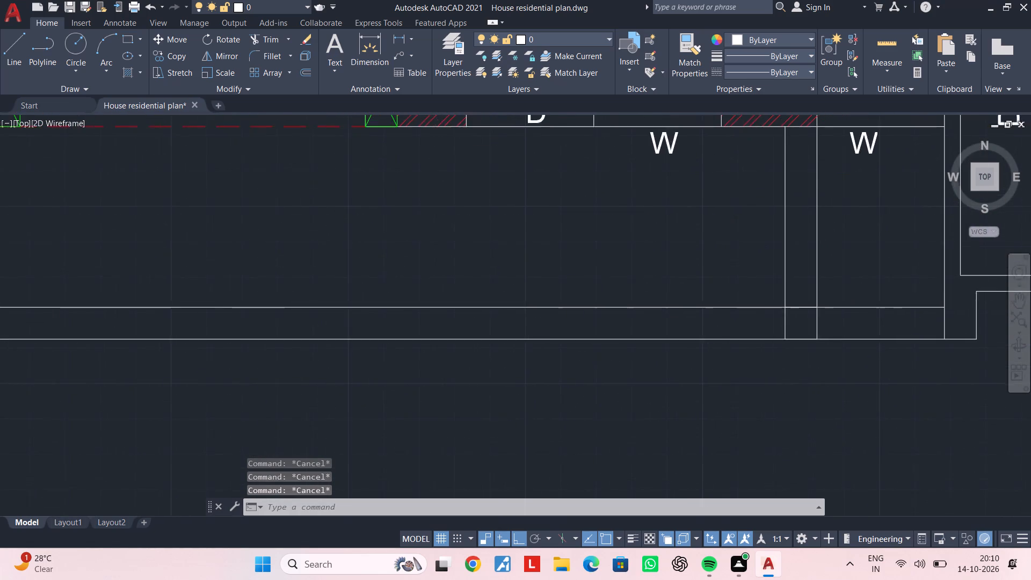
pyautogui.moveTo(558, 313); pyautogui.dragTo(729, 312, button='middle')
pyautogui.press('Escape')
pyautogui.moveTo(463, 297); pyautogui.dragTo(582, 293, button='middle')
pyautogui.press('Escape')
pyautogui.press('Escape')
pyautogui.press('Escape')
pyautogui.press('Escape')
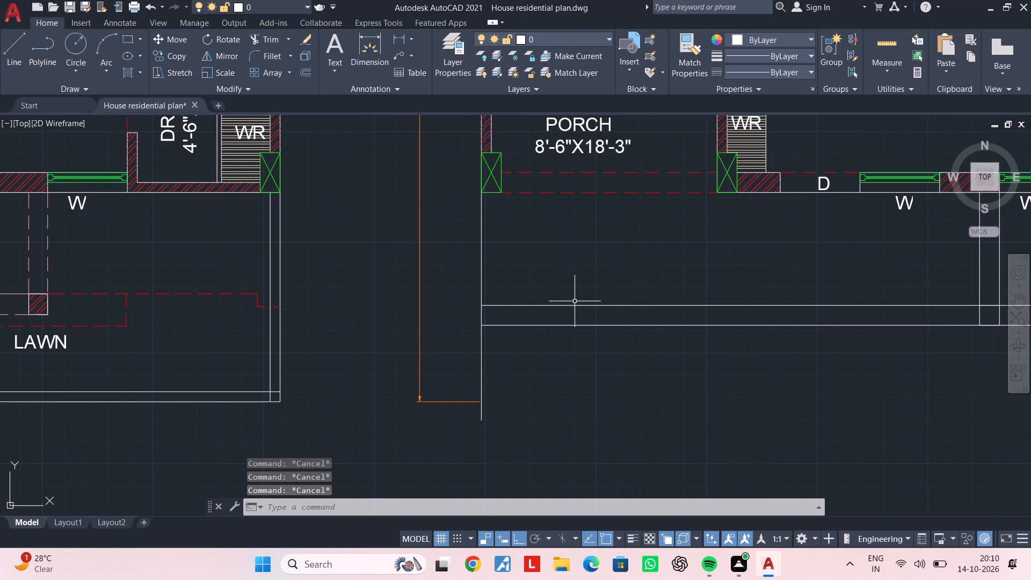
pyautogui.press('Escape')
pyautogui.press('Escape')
# Trim the part of the porch's outer side line that projects beyond the front line.
pyautogui.moveTo(830, 345); pyautogui.dragTo(532, 358, button='middle')
pyautogui.scroll(-1, 823, 345)
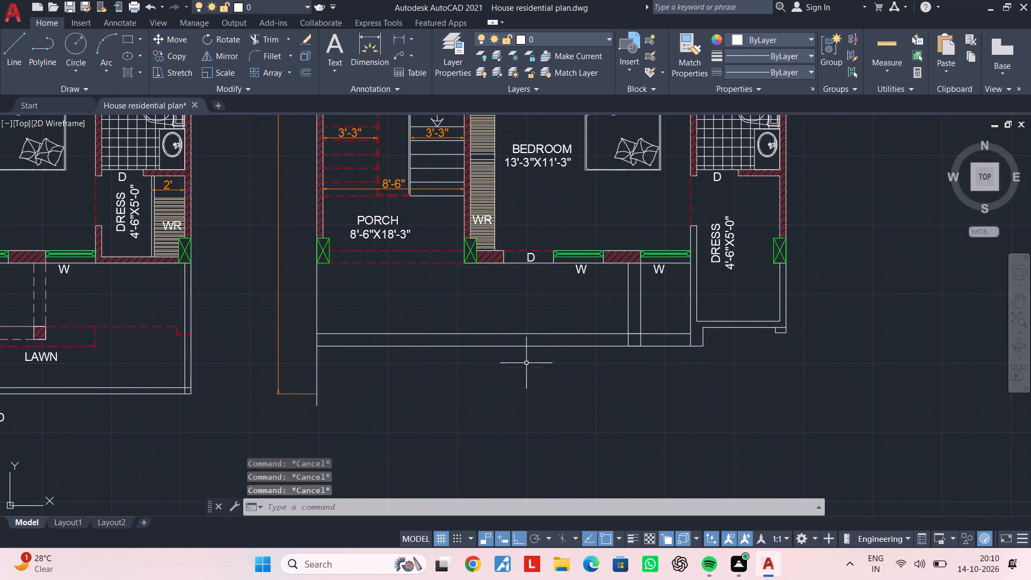
pyautogui.moveTo(526, 363); pyautogui.dragTo(683, 357, button='middle')
pyautogui.press('Escape')
pyautogui.press('Escape')
pyautogui.press('t')
pyautogui.press('r')
pyautogui.press('space')
pyautogui.scroll(1, 484, 365)
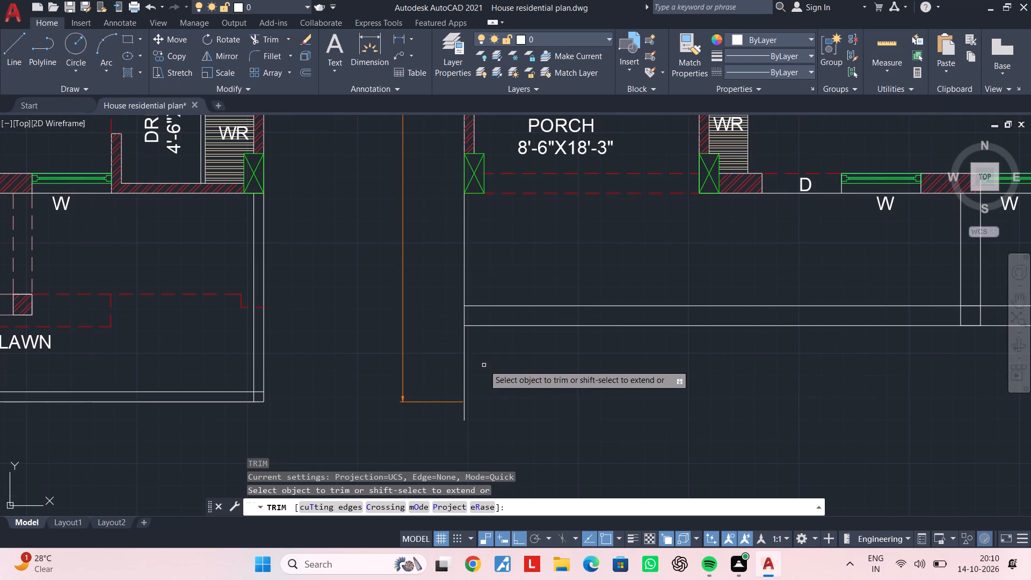
pyautogui.click(485, 360)
pyautogui.click(458, 361)
pyautogui.press('Escape')
# Delete the vertical dimension running alongside the outer porch wall of the copied plan.
pyautogui.moveTo(467, 365); pyautogui.dragTo(477, 418, button='middle')
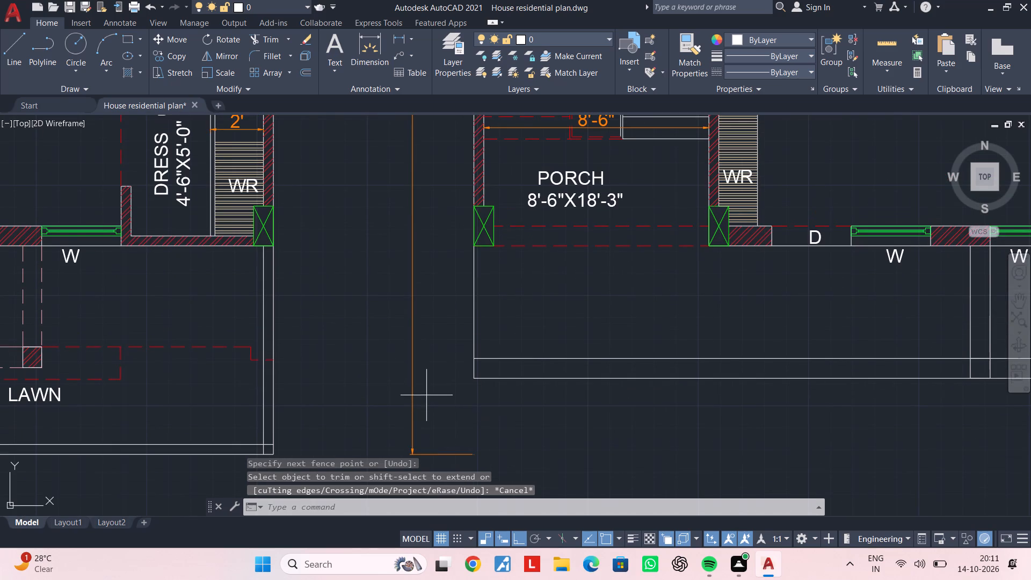
pyautogui.click(426, 395)
pyautogui.click(400, 400)
pyautogui.press('Delete')
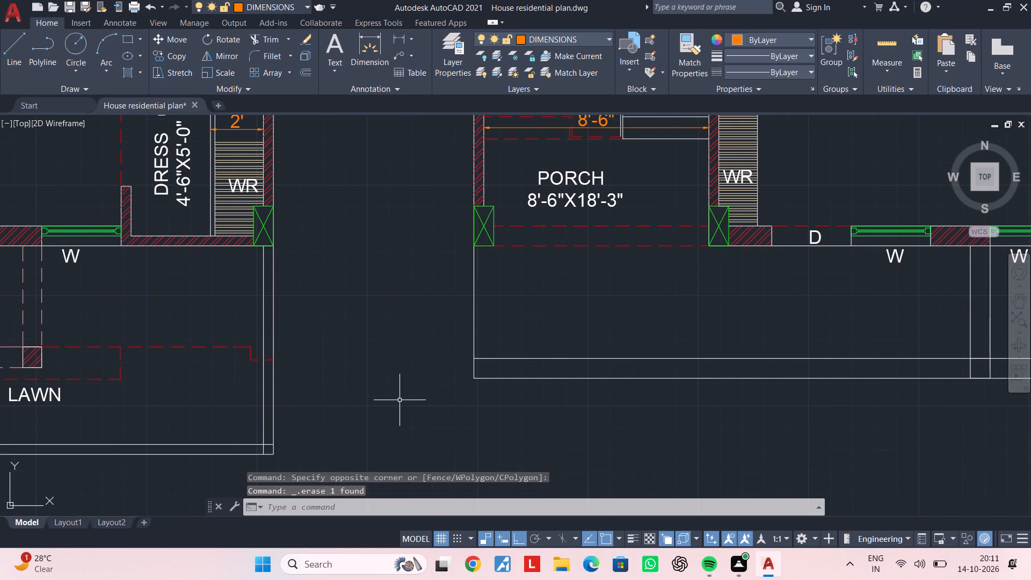
pyautogui.press('Escape')
pyautogui.press('Escape')
# Draw a horizontal line from the midpoint of the front column's dress-side edge to the dress wall line.
pyautogui.scroll(-1, 683, 475)
pyautogui.moveTo(673, 403); pyautogui.dragTo(622, 400, button='middle')
pyautogui.scroll(1, 621, 400)
pyautogui.press('Escape')
pyautogui.press('Escape')
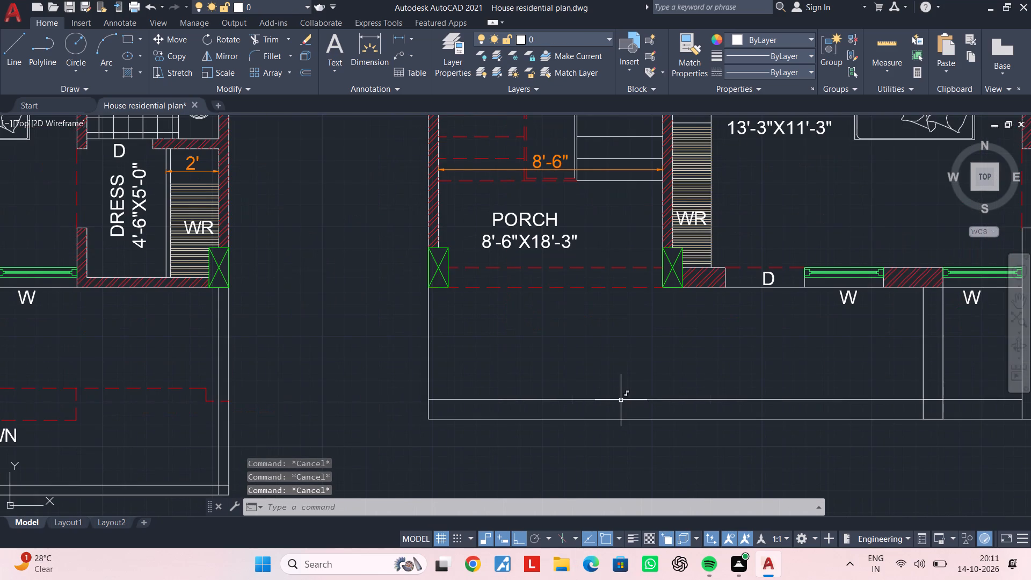
pyautogui.press('Escape')
pyautogui.press('Escape')
pyautogui.moveTo(735, 319); pyautogui.dragTo(540, 340, button='middle')
pyautogui.moveTo(649, 367); pyautogui.dragTo(617, 335, button='middle')
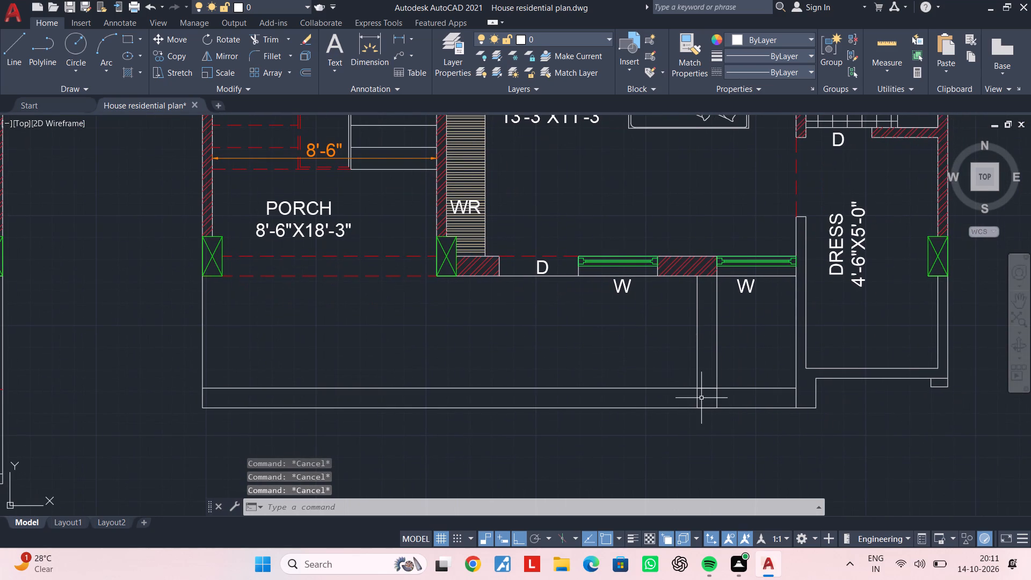
pyautogui.scroll(1, 768, 392)
pyautogui.moveTo(705, 407); pyautogui.dragTo(794, 377, button='middle')
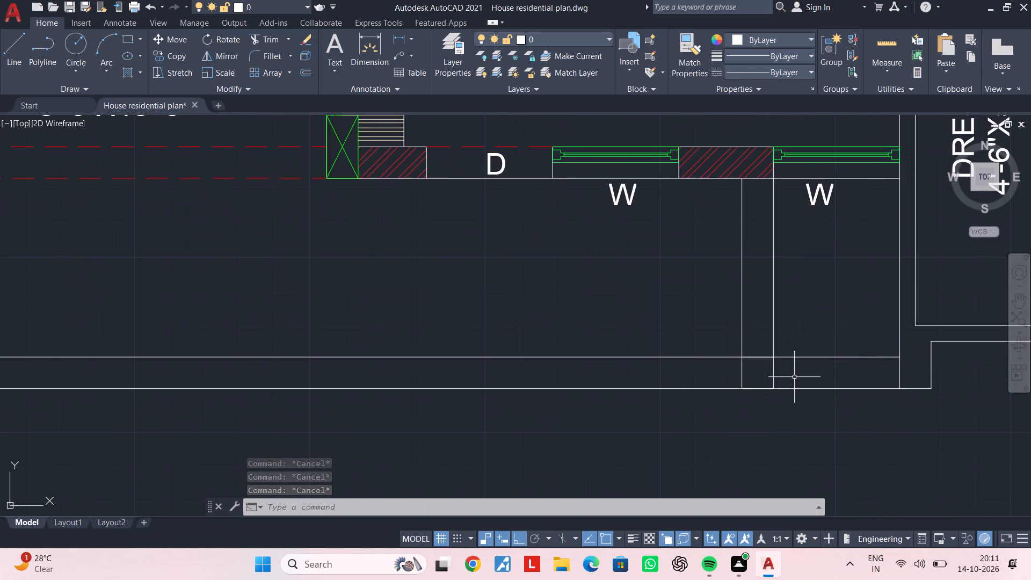
pyautogui.scroll(1, 796, 378)
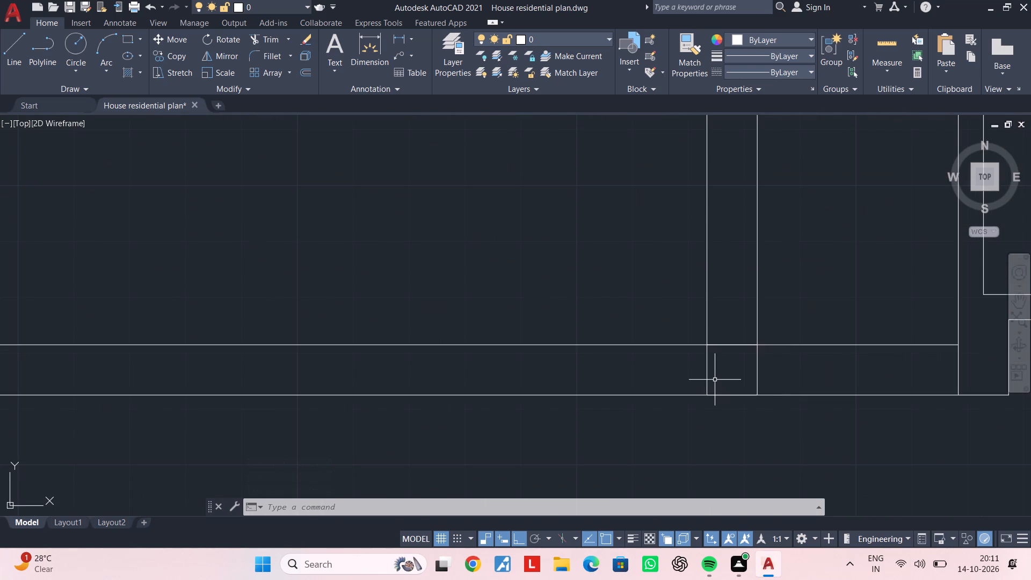
pyautogui.write('L')
pyautogui.press('space')
pyautogui.click(760, 368)
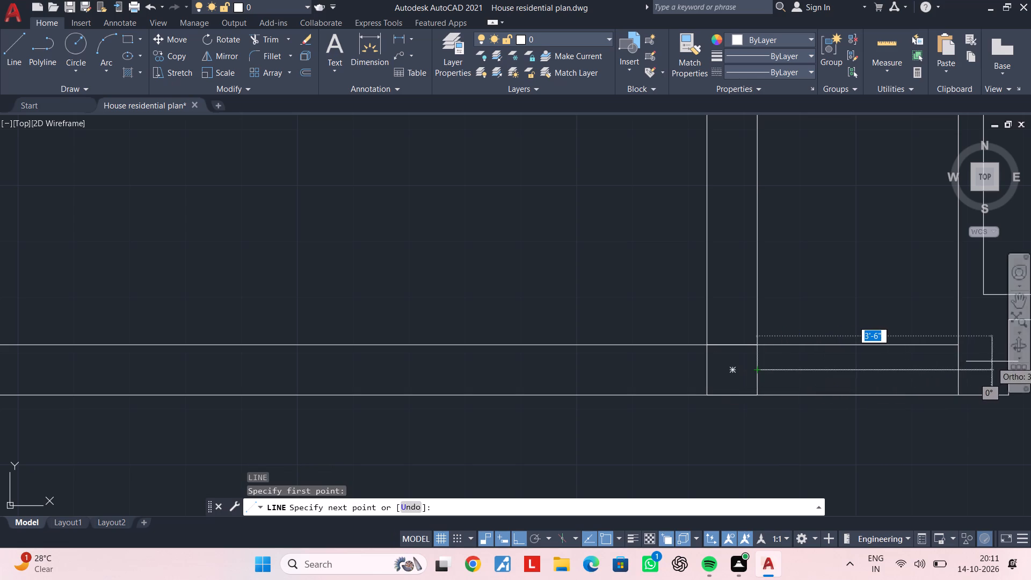
pyautogui.click(959, 372)
pyautogui.press('Escape')
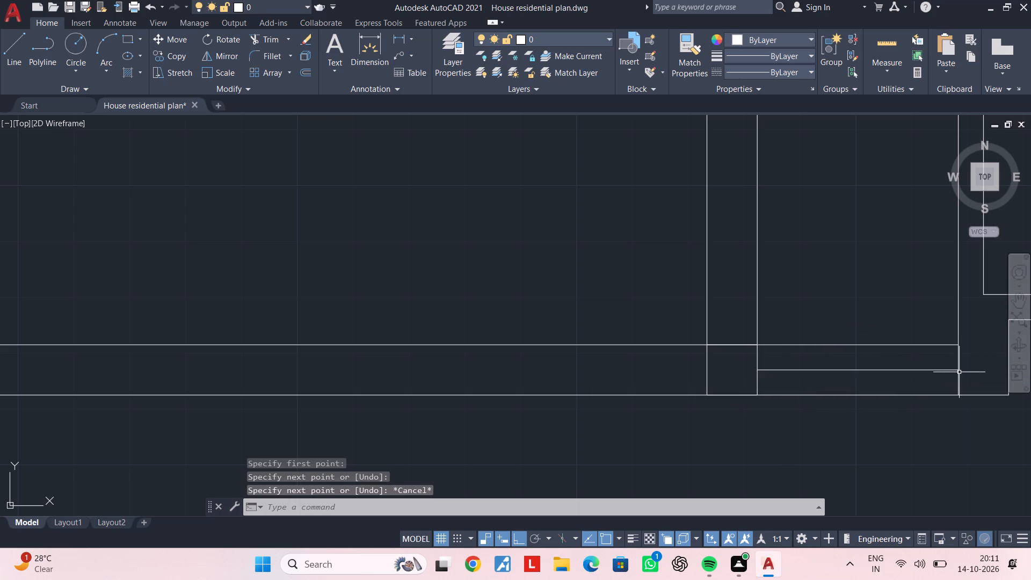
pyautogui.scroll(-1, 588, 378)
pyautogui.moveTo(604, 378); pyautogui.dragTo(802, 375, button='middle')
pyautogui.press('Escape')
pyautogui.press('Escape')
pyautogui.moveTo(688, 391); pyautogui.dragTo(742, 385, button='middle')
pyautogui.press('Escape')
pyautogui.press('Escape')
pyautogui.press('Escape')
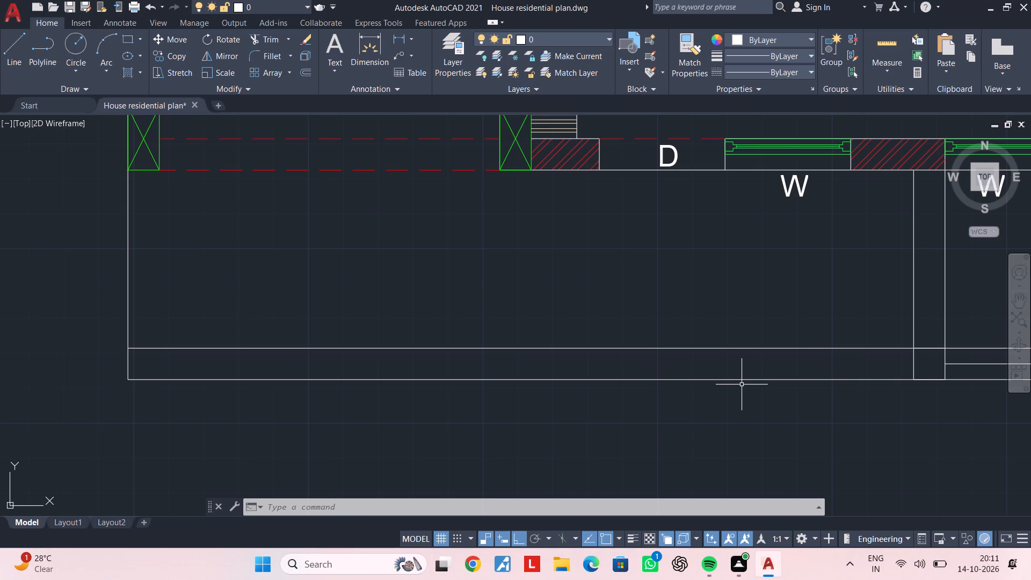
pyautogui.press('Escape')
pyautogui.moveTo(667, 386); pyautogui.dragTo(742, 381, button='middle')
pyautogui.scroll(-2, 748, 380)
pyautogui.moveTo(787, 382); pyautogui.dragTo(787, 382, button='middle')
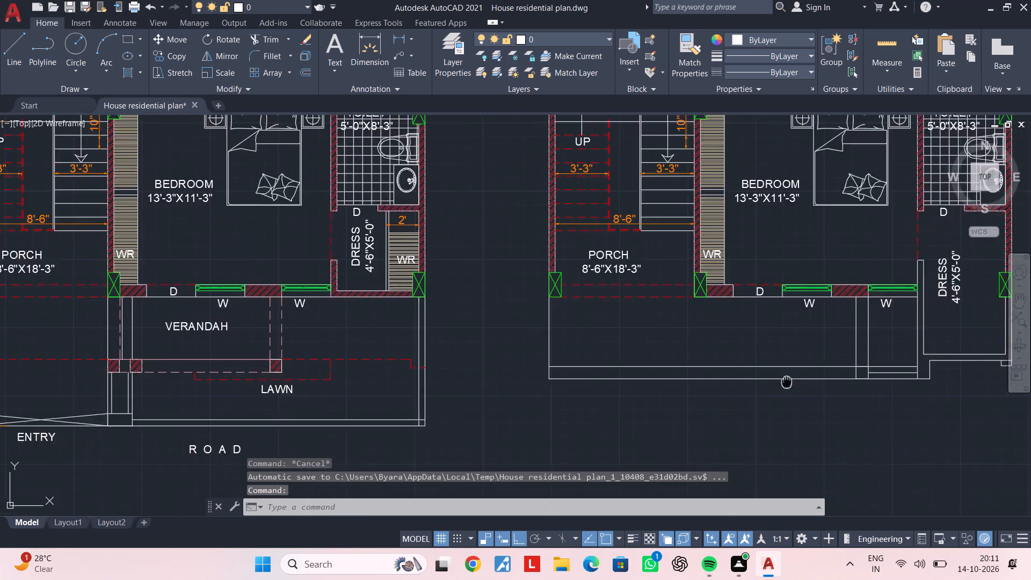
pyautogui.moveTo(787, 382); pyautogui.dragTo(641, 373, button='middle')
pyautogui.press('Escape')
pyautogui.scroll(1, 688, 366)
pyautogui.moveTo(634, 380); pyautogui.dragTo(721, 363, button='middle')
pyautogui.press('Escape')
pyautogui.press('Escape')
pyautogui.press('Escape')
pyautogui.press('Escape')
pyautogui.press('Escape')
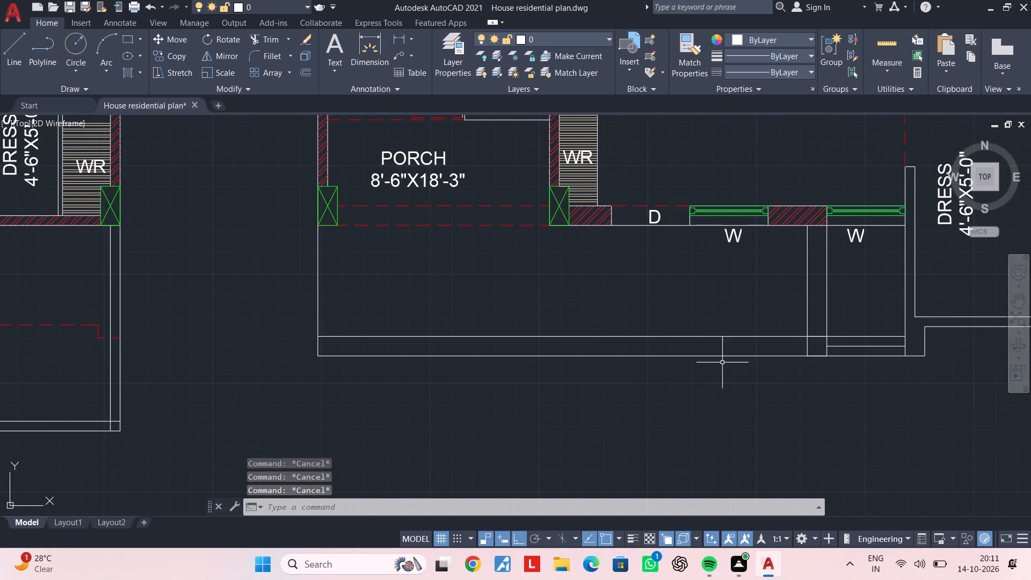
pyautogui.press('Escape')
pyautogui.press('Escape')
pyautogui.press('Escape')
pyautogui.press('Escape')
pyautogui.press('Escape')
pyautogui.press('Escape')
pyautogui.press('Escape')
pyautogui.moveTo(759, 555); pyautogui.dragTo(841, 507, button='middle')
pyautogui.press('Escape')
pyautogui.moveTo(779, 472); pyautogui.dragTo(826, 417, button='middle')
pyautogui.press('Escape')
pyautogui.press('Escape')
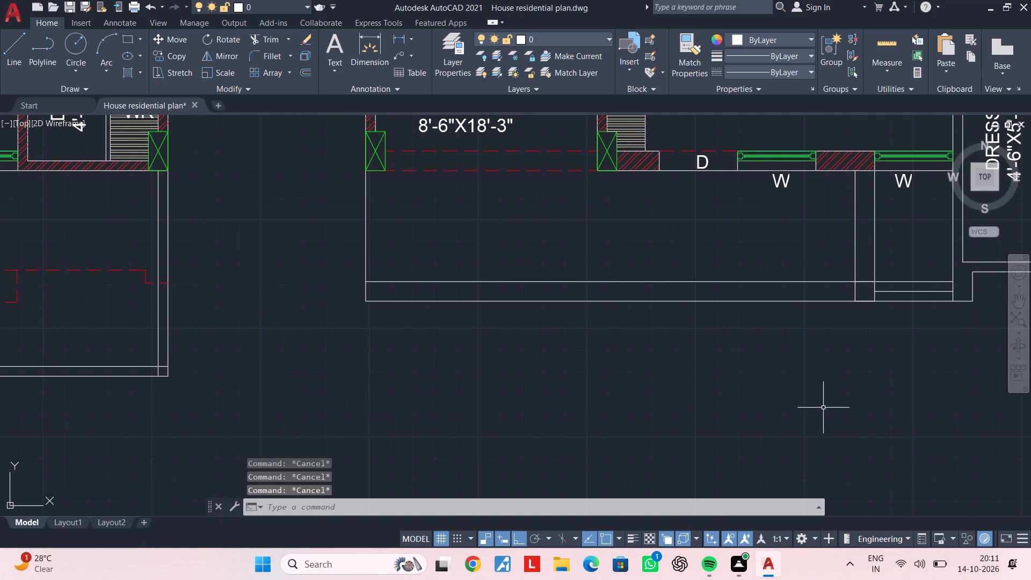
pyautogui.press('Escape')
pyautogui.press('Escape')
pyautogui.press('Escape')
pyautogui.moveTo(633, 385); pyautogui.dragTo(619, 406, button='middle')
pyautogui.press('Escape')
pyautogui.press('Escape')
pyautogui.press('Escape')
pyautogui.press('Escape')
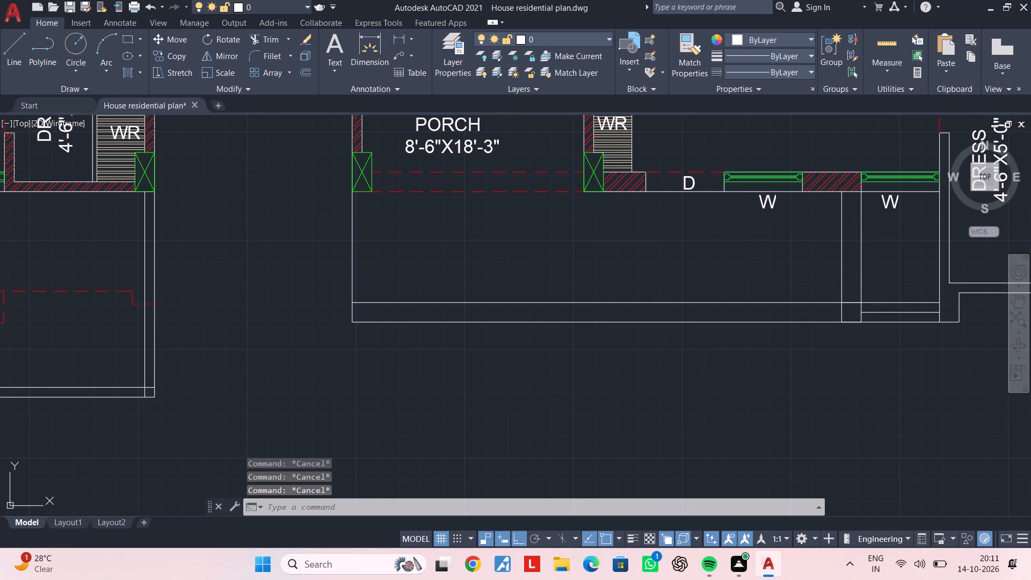
# Draw a horizontal centre line from the midpoint of the front column's porch-side edge along the front strip, ending short of the porch's outer side line.
pyautogui.moveTo(636, 403); pyautogui.dragTo(577, 416, button='middle')
pyautogui.scroll(1, 760, 342)
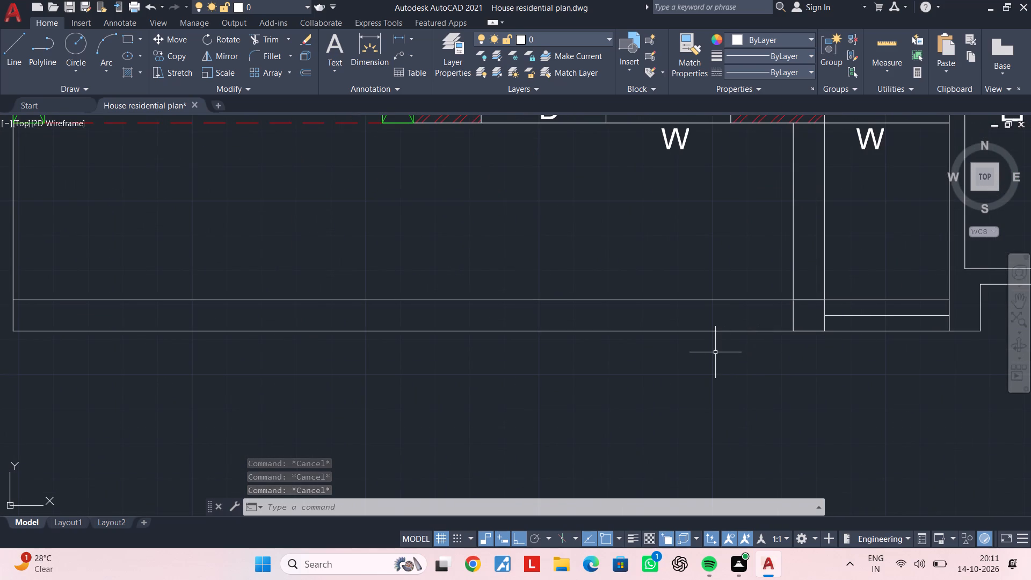
pyautogui.moveTo(707, 352); pyautogui.dragTo(741, 351, button='middle')
pyautogui.press('Escape')
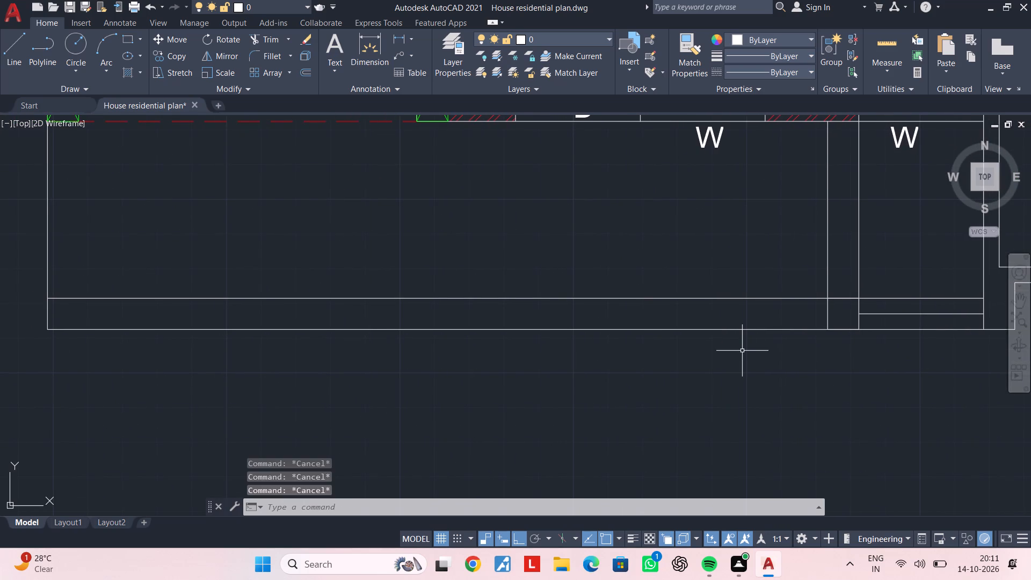
pyautogui.press('Escape')
pyautogui.press('Escape')
pyautogui.press('l')
pyautogui.press('space')
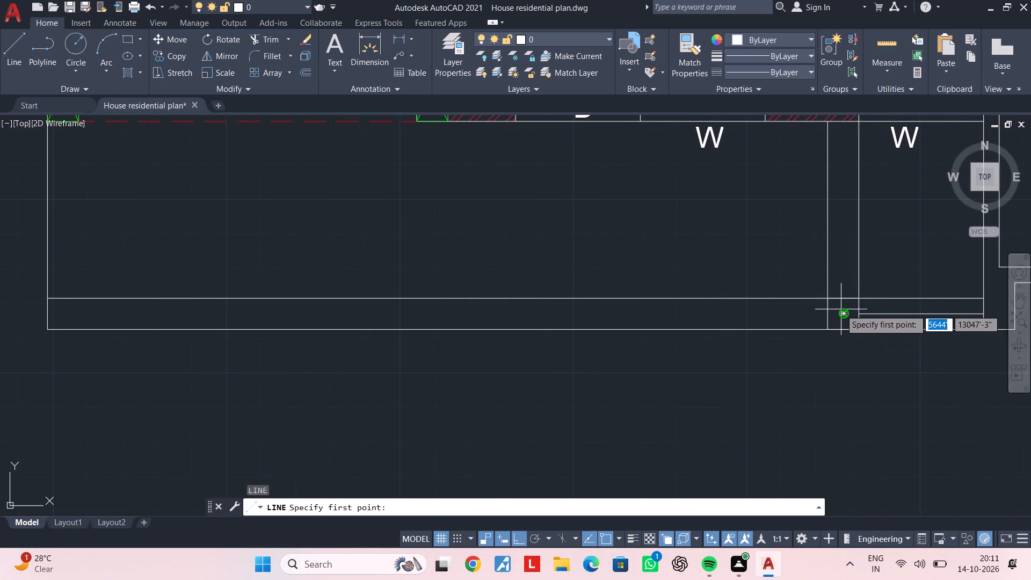
pyautogui.scroll(3, 829, 316)
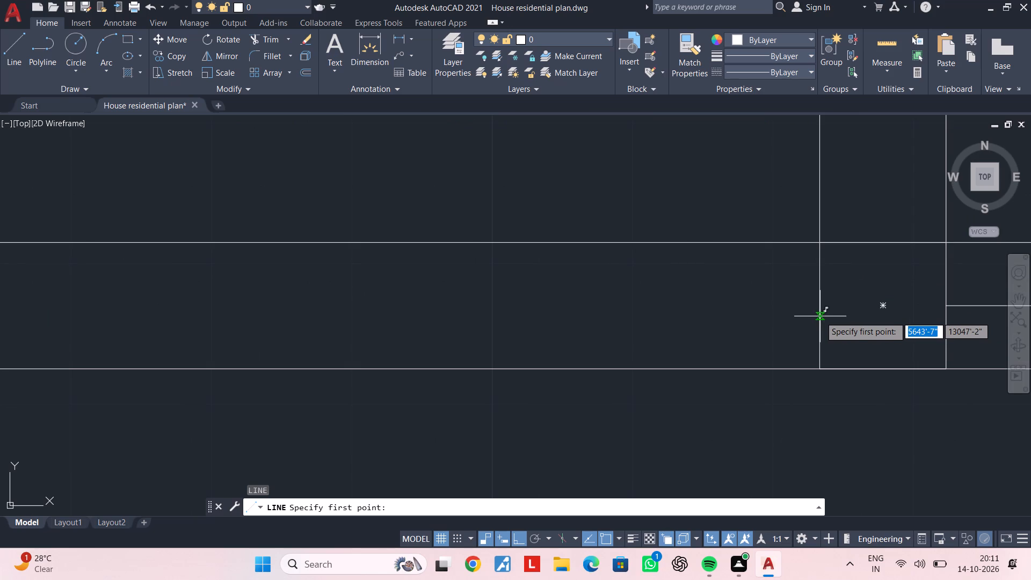
pyautogui.click(819, 306)
pyautogui.moveTo(539, 313); pyautogui.dragTo(917, 302, button='middle')
pyautogui.scroll(-1, 548, 311)
pyautogui.scroll(-2, 429, 321)
pyautogui.moveTo(450, 320); pyautogui.dragTo(802, 313, button='middle')
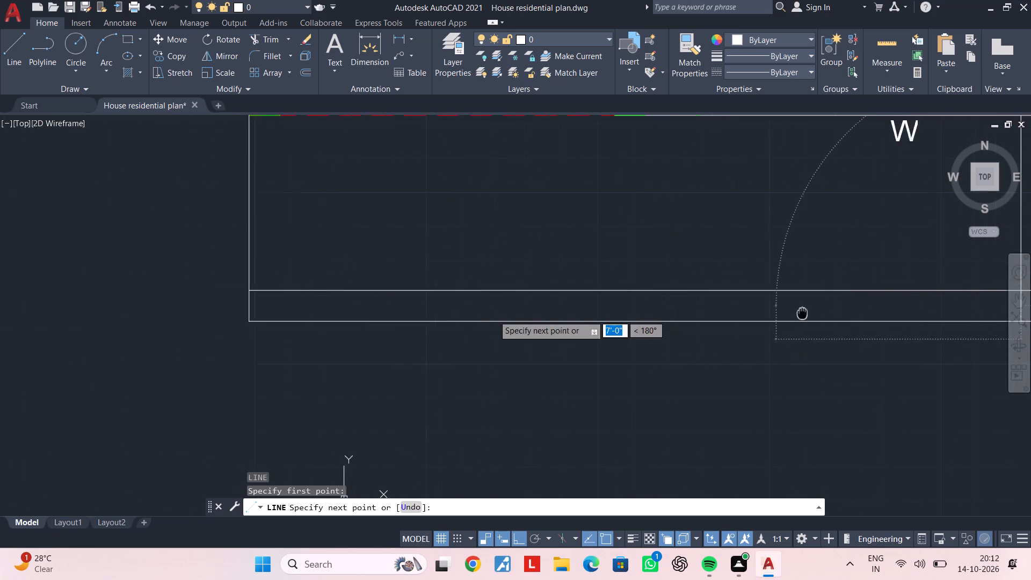
pyautogui.moveTo(802, 313); pyautogui.dragTo(858, 313, button='middle')
pyautogui.click(393, 310)
pyautogui.press('Escape')
pyautogui.press('Escape')
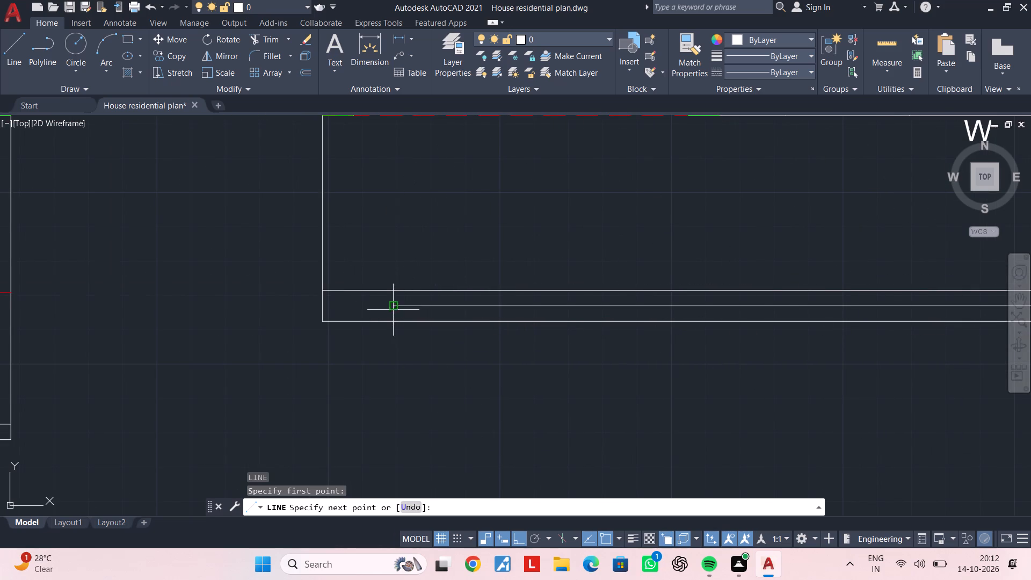
pyautogui.press('Escape')
pyautogui.press('Escape')
# Offset the front strip's centre line 1" to both sides.
pyautogui.moveTo(837, 306); pyautogui.dragTo(294, 307, button='middle')
pyautogui.scroll(1, 634, 315)
pyautogui.scroll(1, 480, 315)
pyautogui.moveTo(474, 298); pyautogui.dragTo(566, 298, button='middle')
pyautogui.scroll(1, 566, 298)
pyautogui.press('Escape')
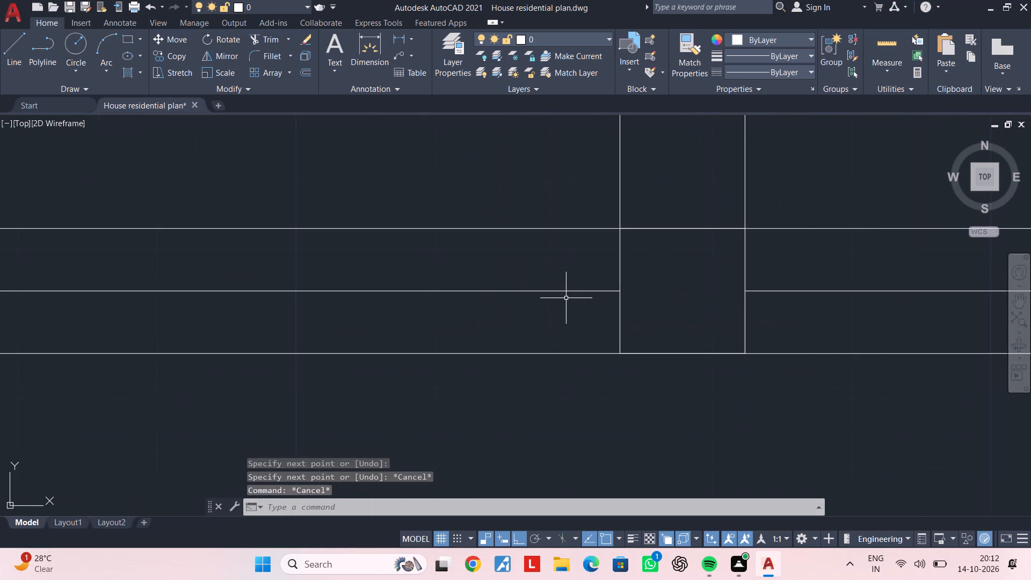
pyautogui.press('Escape')
pyautogui.write('OF 1"')
pyautogui.press('Return')
pyautogui.click(567, 291)
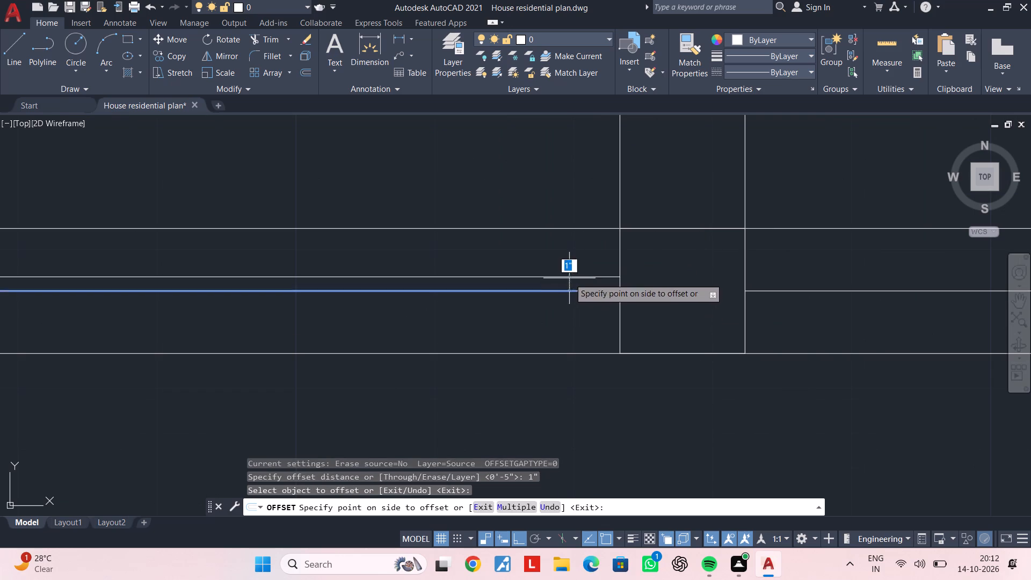
pyautogui.click(570, 277)
pyautogui.click(571, 289)
pyautogui.click(574, 311)
pyautogui.press('Escape')
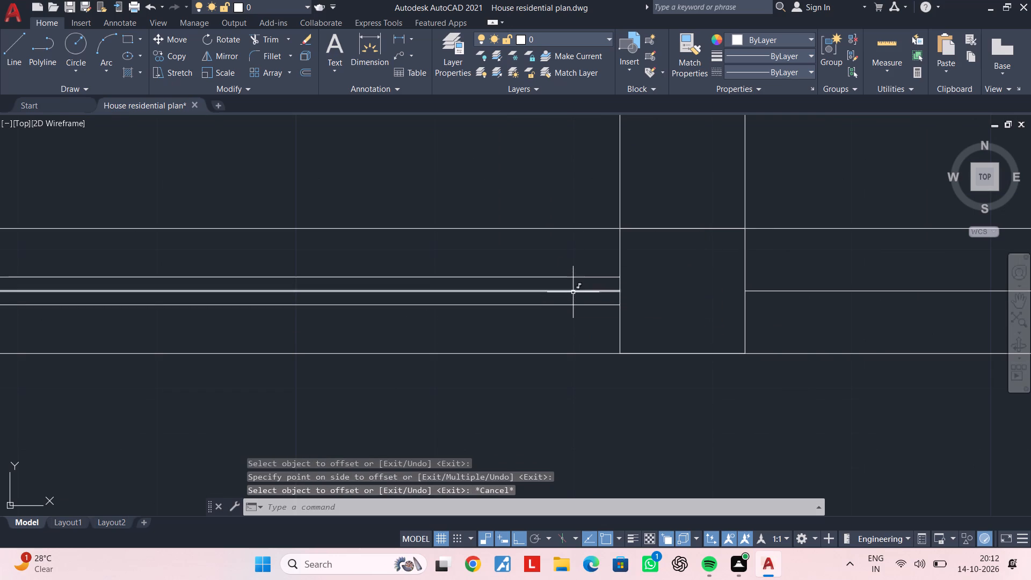
# Delete the original centre line between the two offset lines.
pyautogui.click(573, 292)
pyautogui.press('Delete')
pyautogui.scroll(-3, 573, 292)
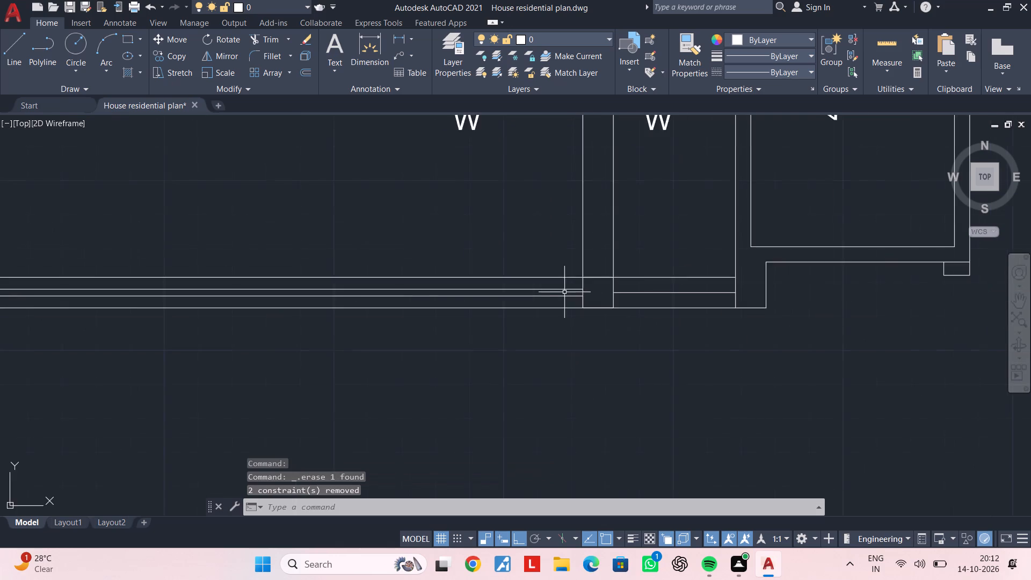
# From the column's lower porch-side corner, draw a line about 5'-5" along the front line, continuing vertically to the lower offset line.
pyautogui.moveTo(535, 292); pyautogui.dragTo(796, 291, button='middle')
pyautogui.scroll(1, 776, 294)
pyautogui.moveTo(681, 299); pyautogui.dragTo(752, 299, button='middle')
pyautogui.press('Escape')
pyautogui.press('Escape')
pyautogui.press('Escape')
pyautogui.press('Escape')
pyautogui.press('Escape')
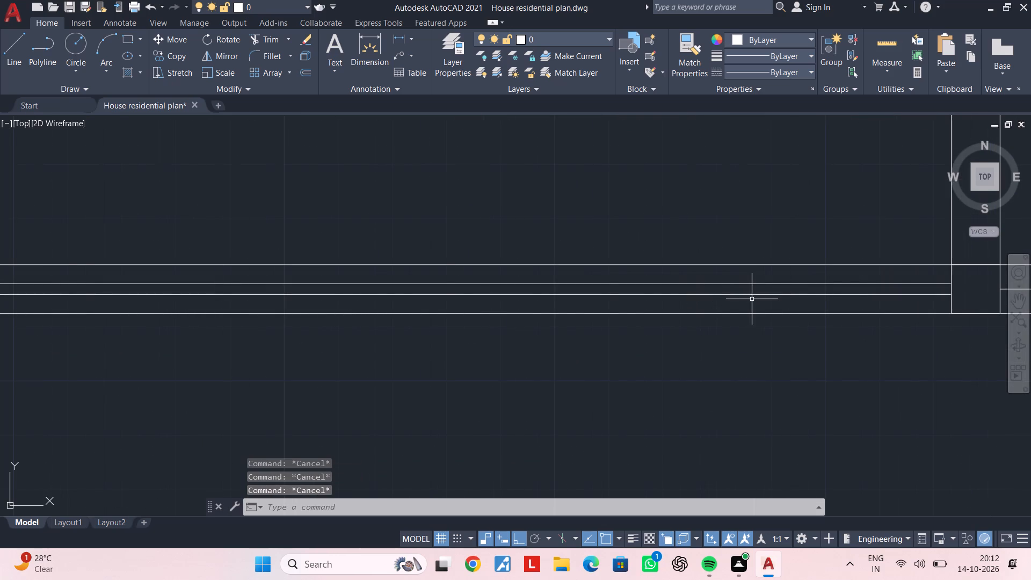
pyautogui.press('Escape')
pyautogui.press('Escape')
pyautogui.write('L')
pyautogui.press('space')
pyautogui.click(953, 317)
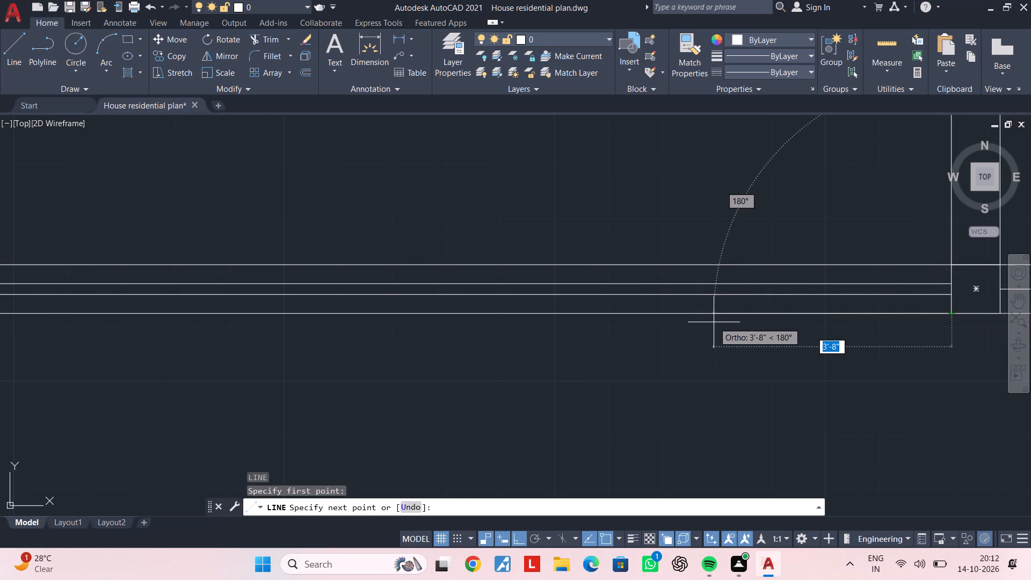
pyautogui.scroll(-1, 714, 322)
pyautogui.scroll(-2, 666, 322)
pyautogui.moveTo(670, 322); pyautogui.dragTo(716, 322, button='middle')
pyautogui.scroll(1, 715, 322)
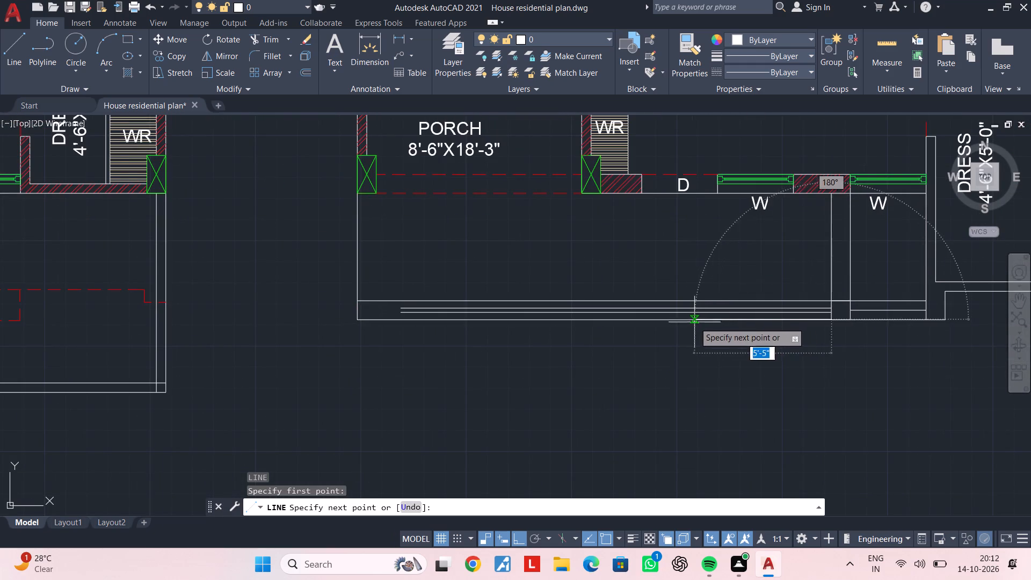
pyautogui.scroll(2, 695, 323)
pyautogui.click(696, 320)
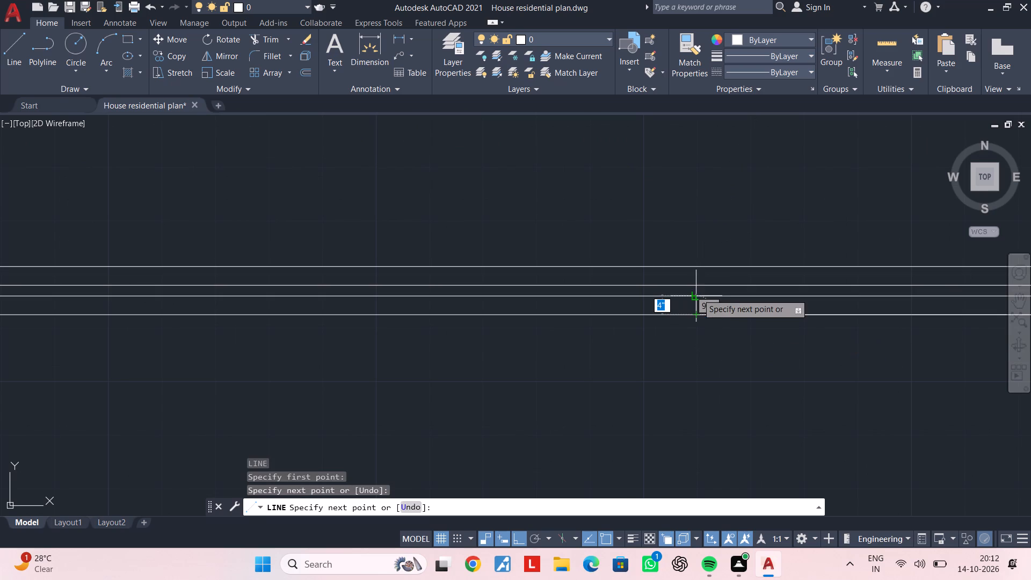
pyautogui.scroll(2, 694, 294)
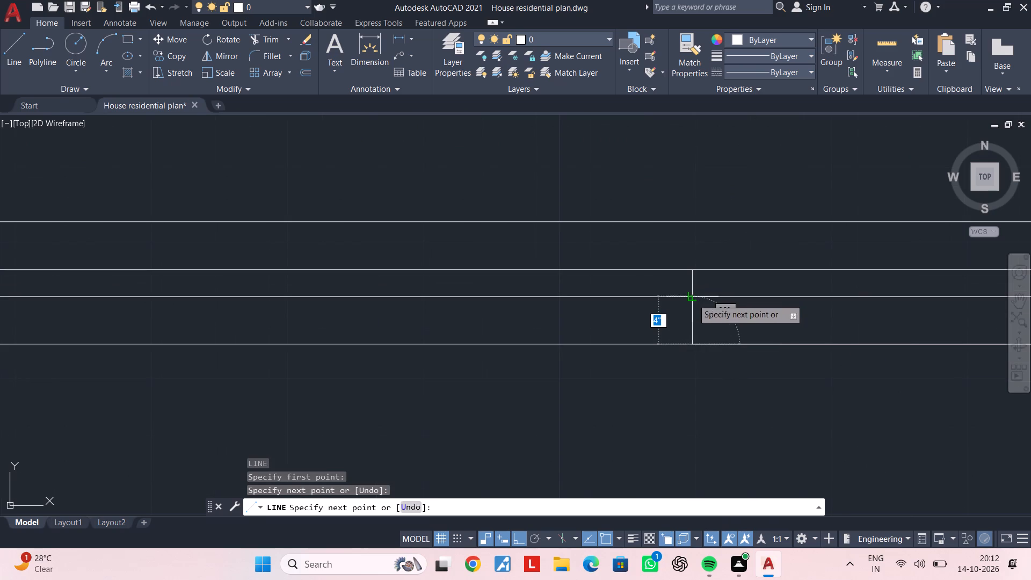
pyautogui.click(692, 298)
pyautogui.press('Escape')
pyautogui.press('Escape')
pyautogui.press('Escape')
pyautogui.press('Escape')
pyautogui.press('Escape')
pyautogui.press('Escape')
pyautogui.press('Escape')
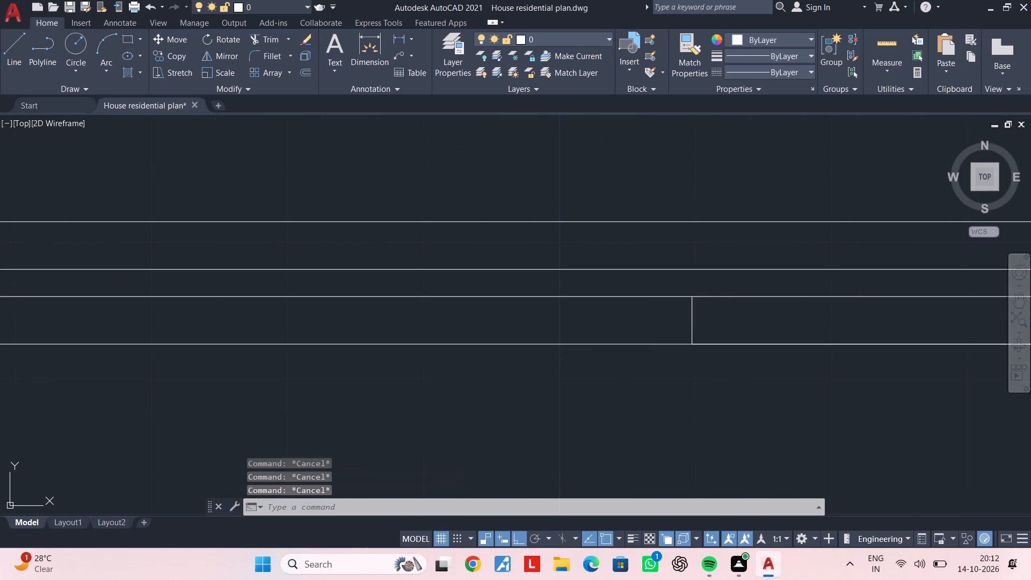
pyautogui.press('Escape')
pyautogui.press('Escape')
pyautogui.press('Escape')
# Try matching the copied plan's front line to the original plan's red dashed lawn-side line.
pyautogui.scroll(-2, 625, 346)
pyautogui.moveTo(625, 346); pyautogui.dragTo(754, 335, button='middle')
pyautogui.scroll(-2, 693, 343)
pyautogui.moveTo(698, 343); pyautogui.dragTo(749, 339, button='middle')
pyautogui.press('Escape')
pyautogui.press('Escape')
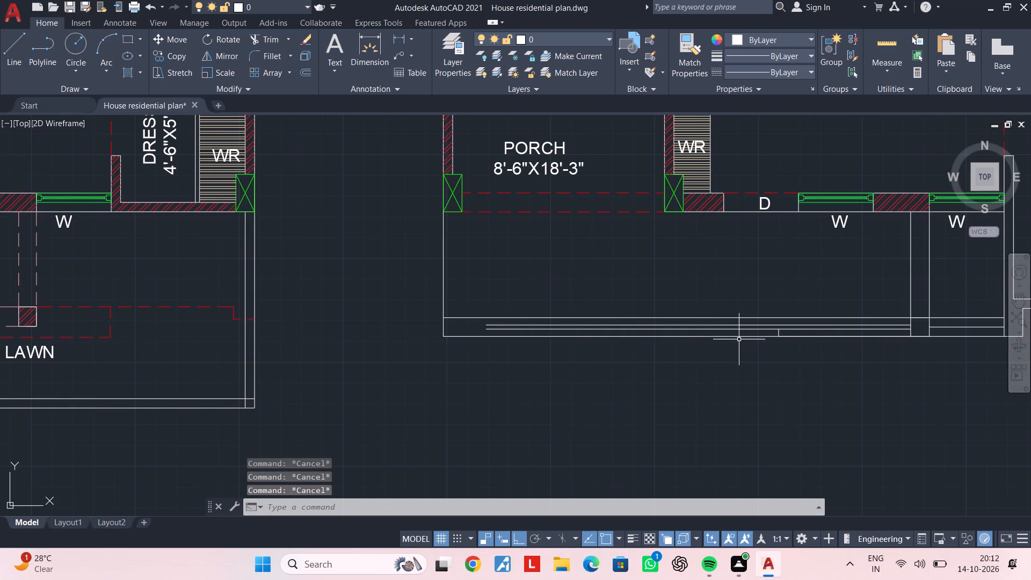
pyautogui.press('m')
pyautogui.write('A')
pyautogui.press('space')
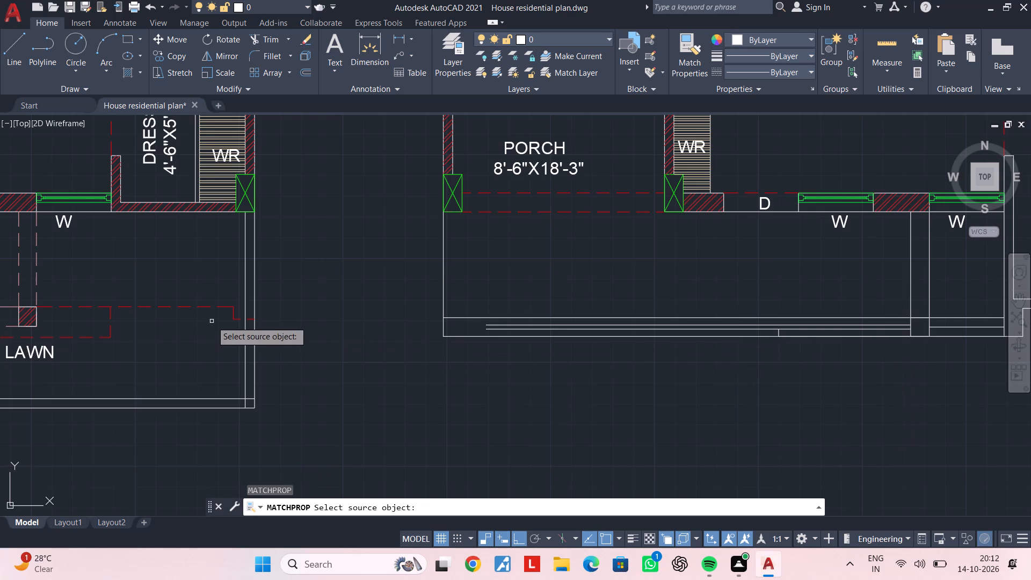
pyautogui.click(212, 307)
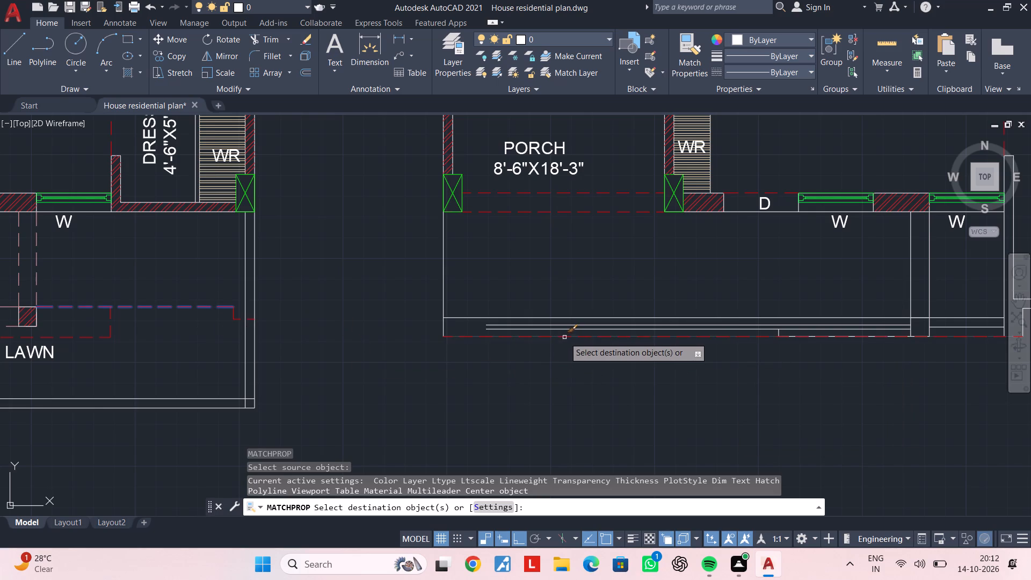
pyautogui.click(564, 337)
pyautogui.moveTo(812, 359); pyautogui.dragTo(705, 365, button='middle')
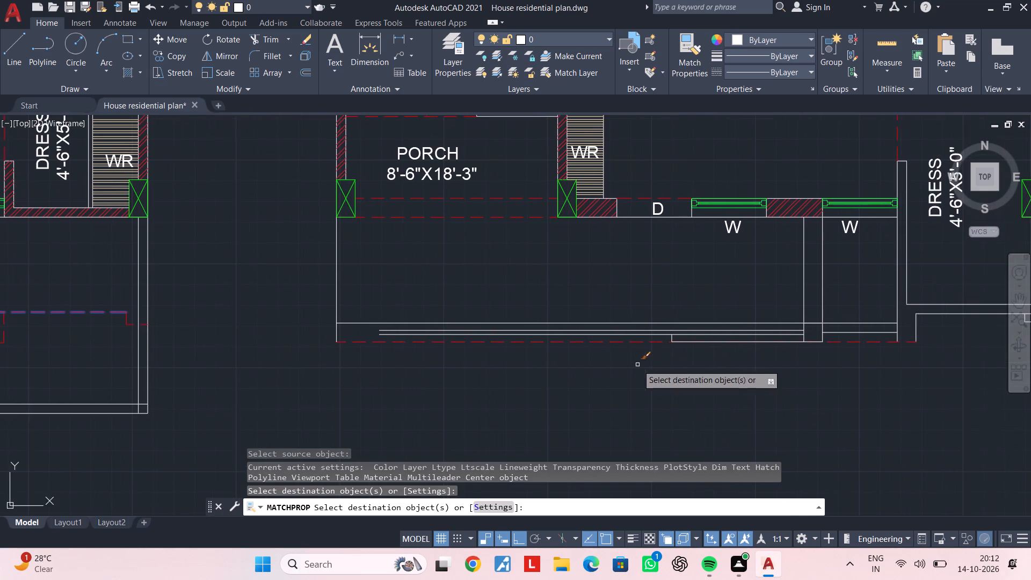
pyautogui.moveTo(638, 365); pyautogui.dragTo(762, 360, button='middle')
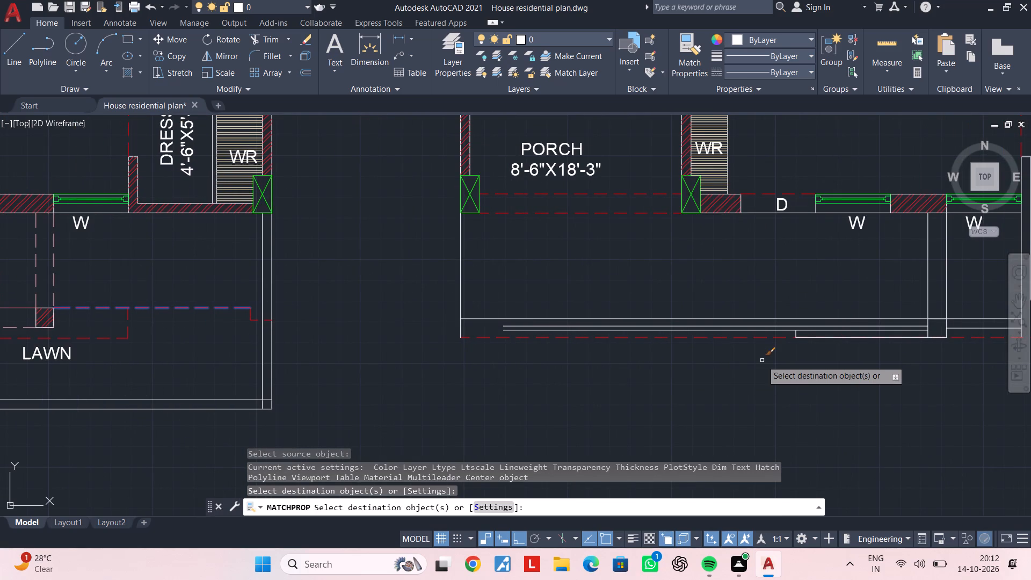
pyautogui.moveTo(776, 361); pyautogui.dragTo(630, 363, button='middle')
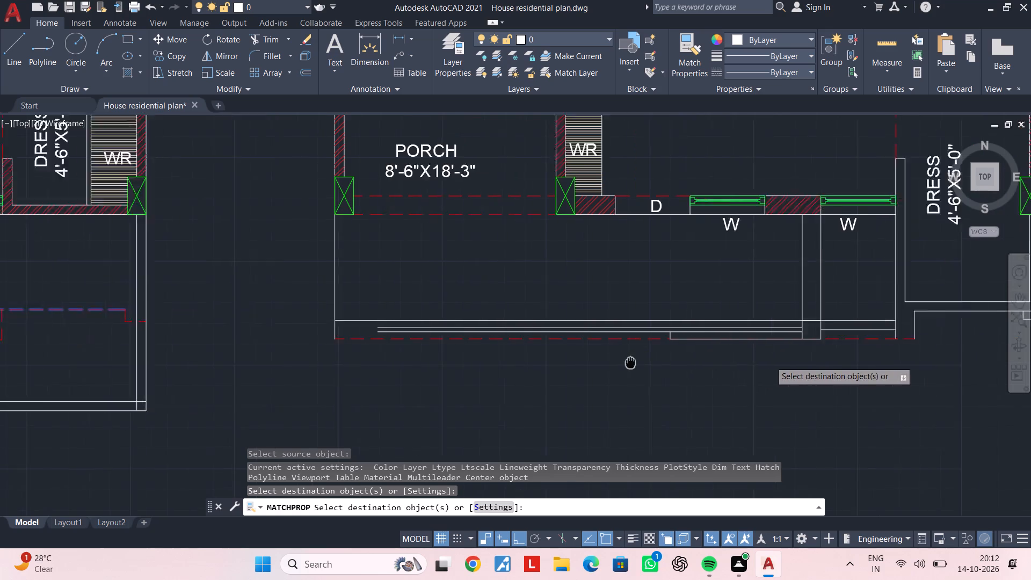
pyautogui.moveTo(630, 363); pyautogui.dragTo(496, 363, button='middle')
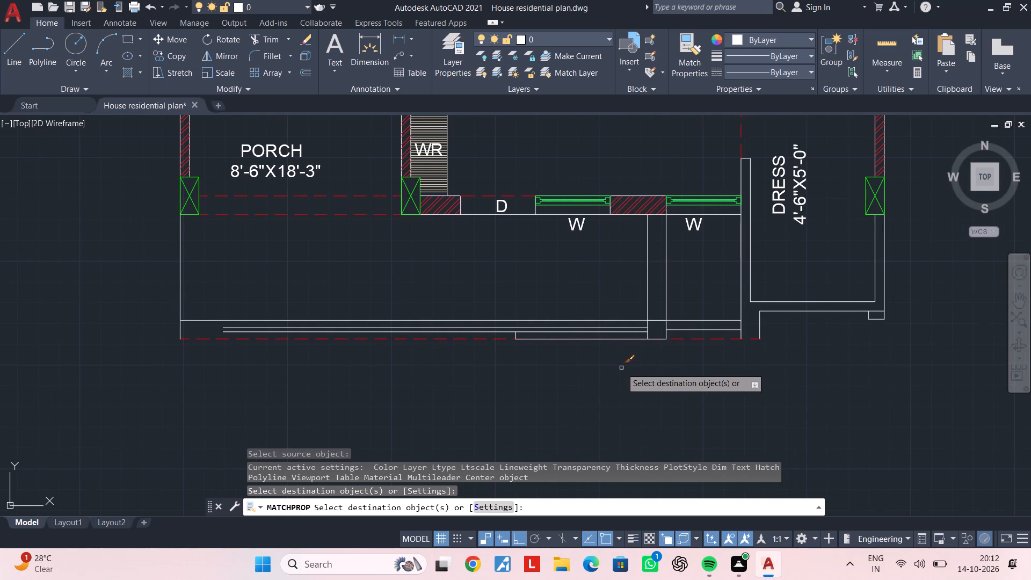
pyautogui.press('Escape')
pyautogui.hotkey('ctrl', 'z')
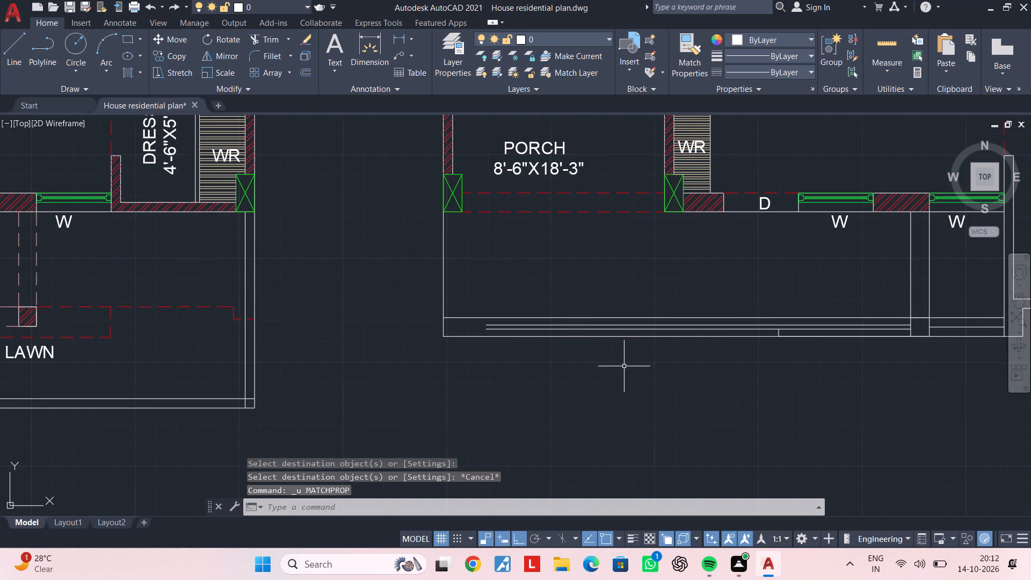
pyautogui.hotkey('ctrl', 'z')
# Trim the front line between the column and the dress wall, plus the overlapping stretch between the column and the short vertical line.
pyautogui.moveTo(860, 365); pyautogui.dragTo(441, 365, button='middle')
pyautogui.scroll(-2, 732, 370)
pyautogui.moveTo(737, 370); pyautogui.dragTo(440, 365, button='middle')
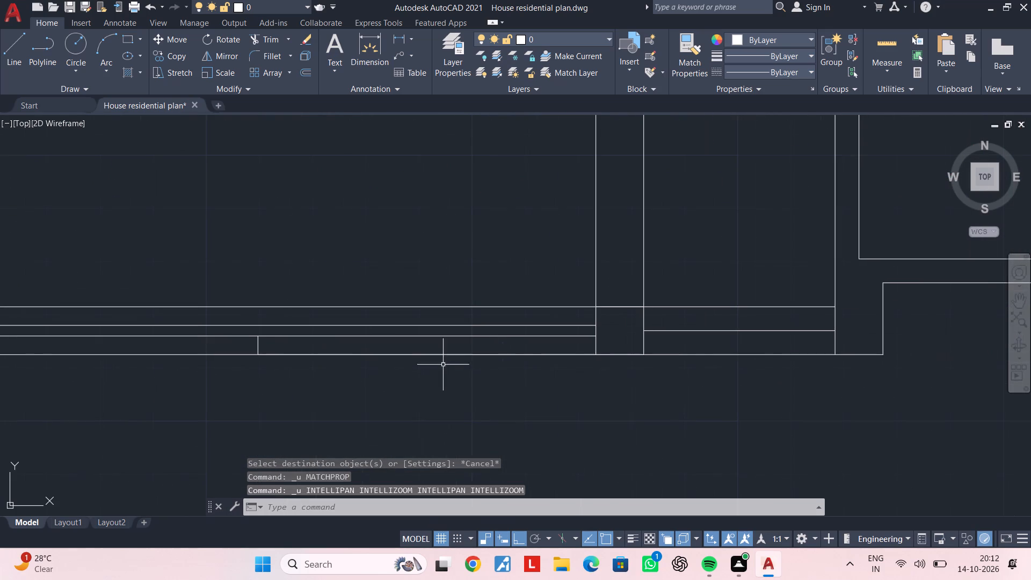
pyautogui.press('Escape')
pyautogui.press('Escape')
pyautogui.press('Escape')
pyautogui.press('Escape')
pyautogui.write('TR')
pyautogui.press('space')
pyautogui.click(722, 354)
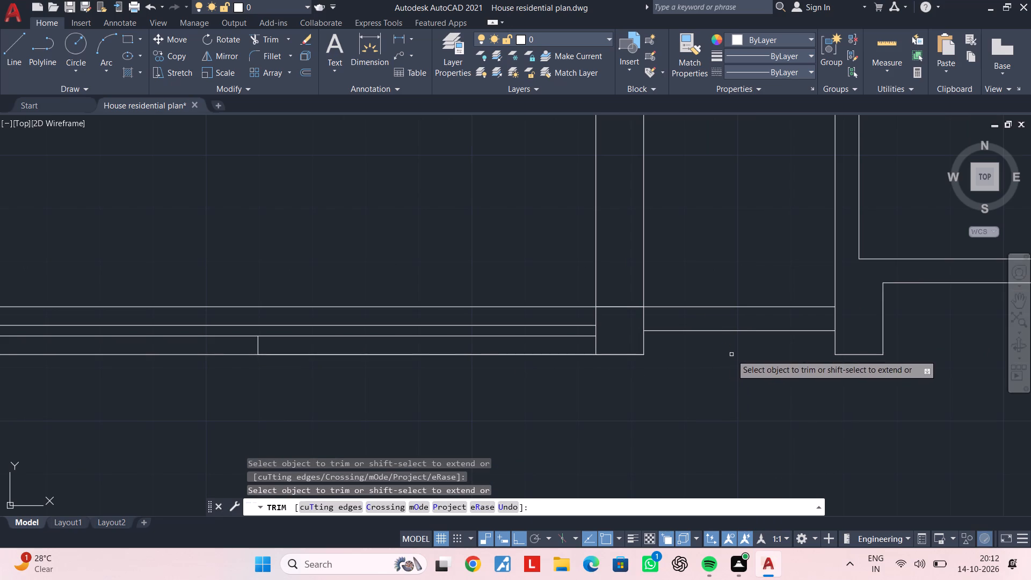
pyautogui.click(559, 355)
pyautogui.press('Escape')
pyautogui.press('Escape')
pyautogui.press('Escape')
pyautogui.press('Escape')
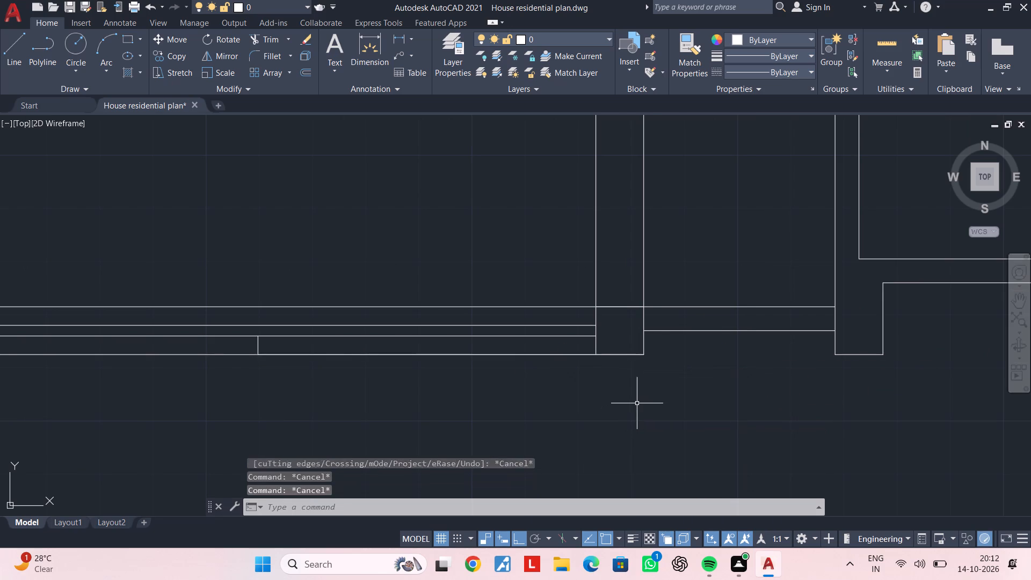
# Draw a horizontal line about 3' long from the column's lower dress-side corner to the lower corner of the dress wall.
pyautogui.press('Escape')
pyautogui.press('l')
pyautogui.press('space')
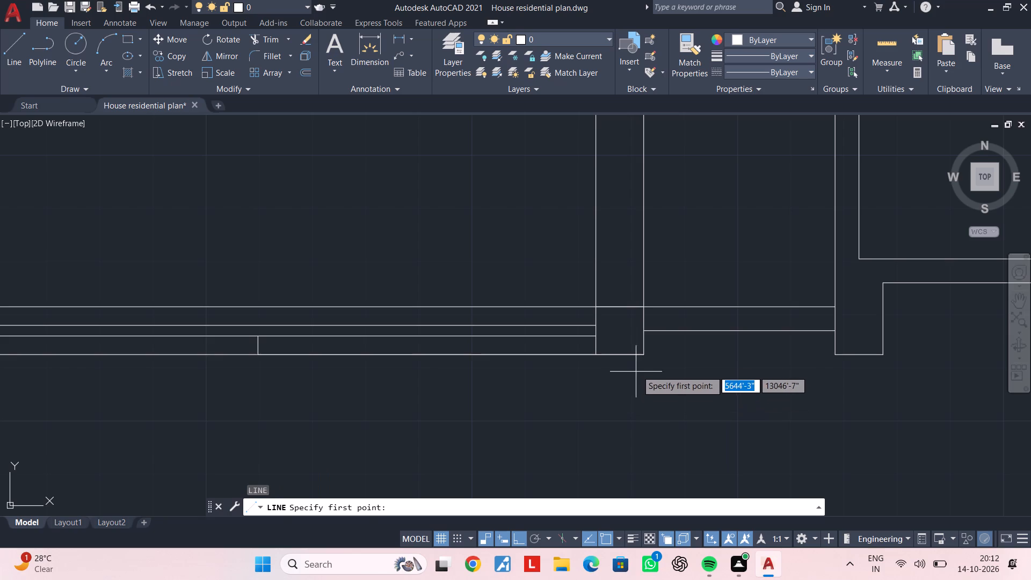
pyautogui.click(644, 356)
pyautogui.click(837, 355)
pyautogui.press('Escape')
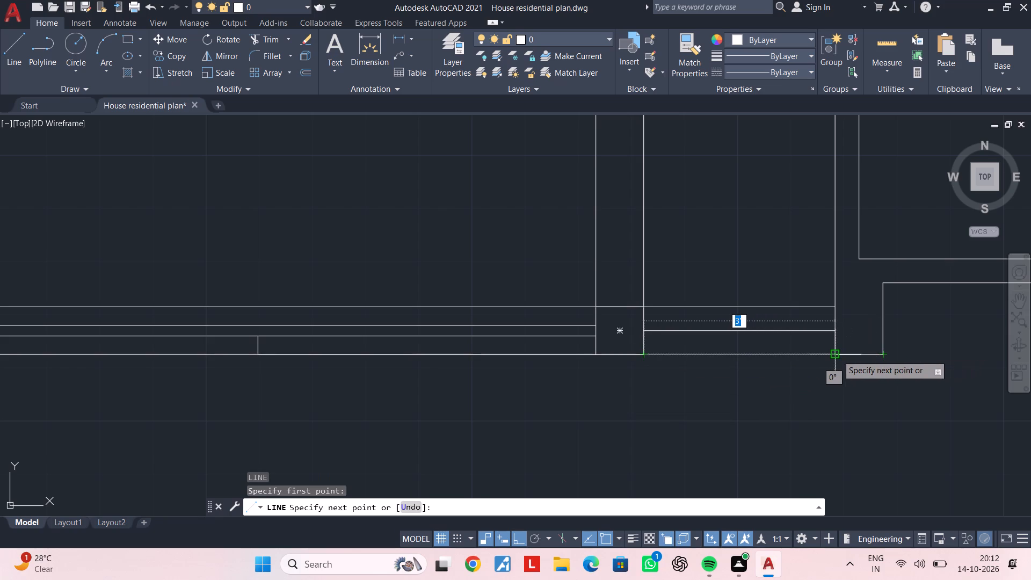
pyautogui.press('Escape')
pyautogui.press('Escape')
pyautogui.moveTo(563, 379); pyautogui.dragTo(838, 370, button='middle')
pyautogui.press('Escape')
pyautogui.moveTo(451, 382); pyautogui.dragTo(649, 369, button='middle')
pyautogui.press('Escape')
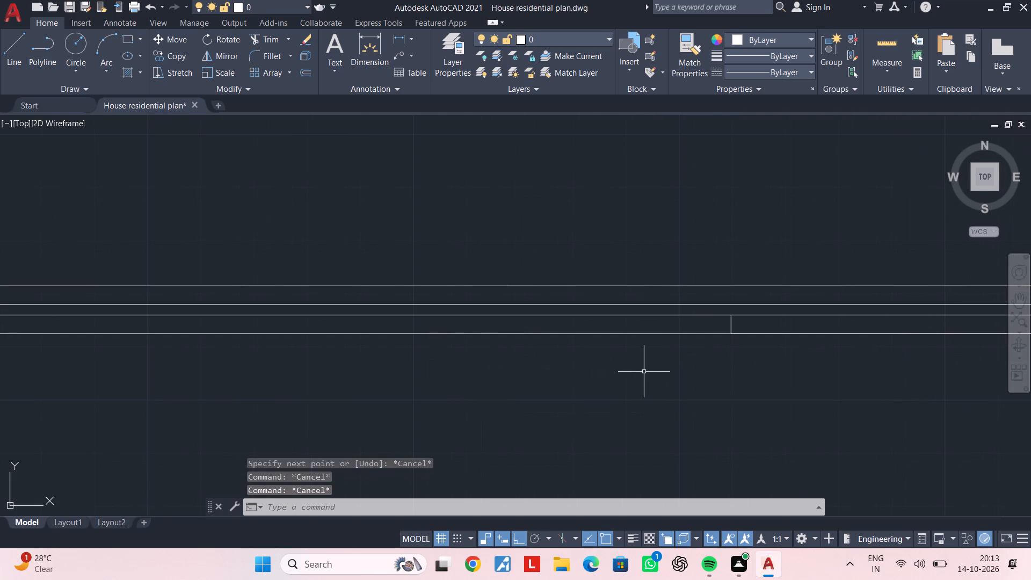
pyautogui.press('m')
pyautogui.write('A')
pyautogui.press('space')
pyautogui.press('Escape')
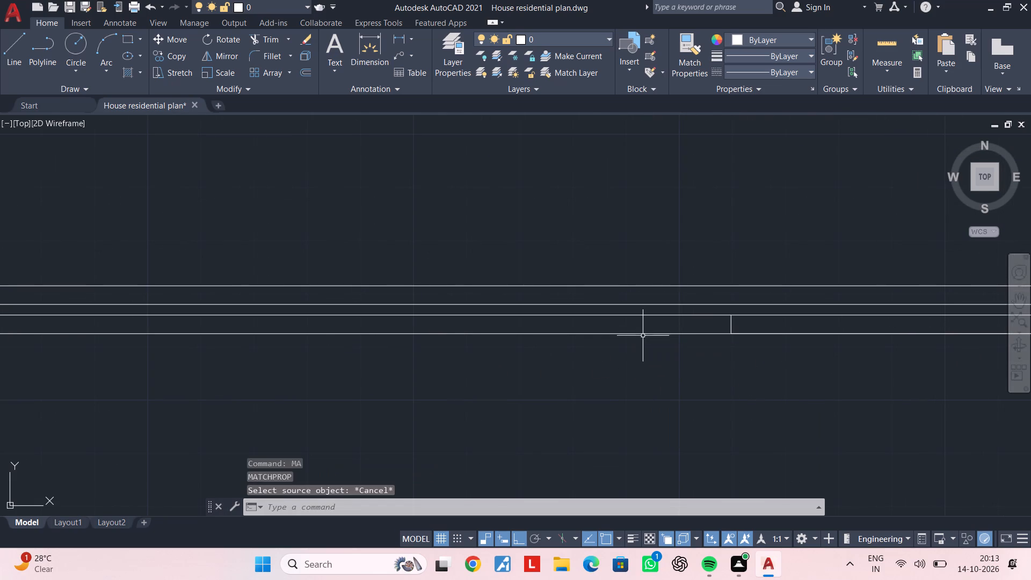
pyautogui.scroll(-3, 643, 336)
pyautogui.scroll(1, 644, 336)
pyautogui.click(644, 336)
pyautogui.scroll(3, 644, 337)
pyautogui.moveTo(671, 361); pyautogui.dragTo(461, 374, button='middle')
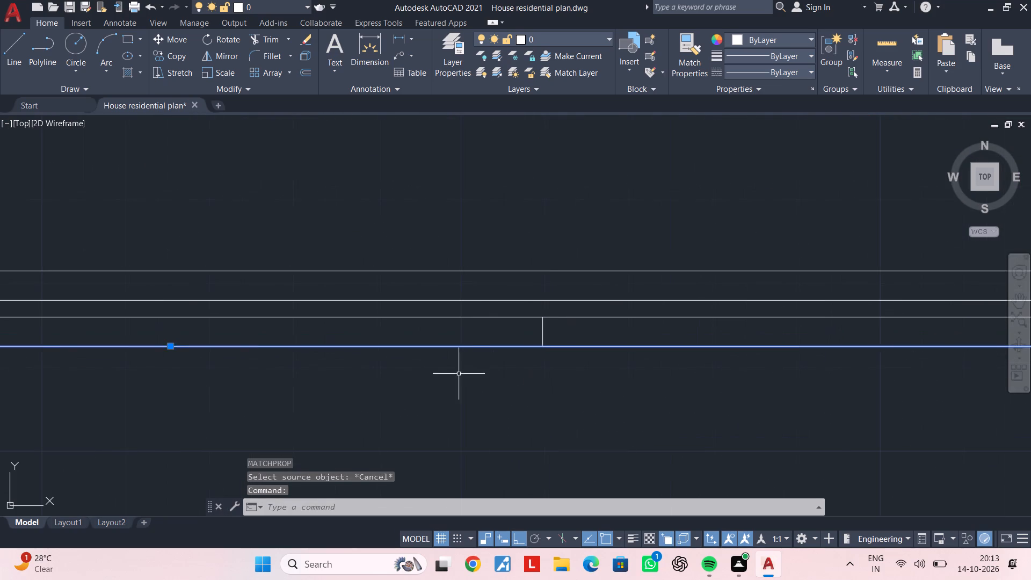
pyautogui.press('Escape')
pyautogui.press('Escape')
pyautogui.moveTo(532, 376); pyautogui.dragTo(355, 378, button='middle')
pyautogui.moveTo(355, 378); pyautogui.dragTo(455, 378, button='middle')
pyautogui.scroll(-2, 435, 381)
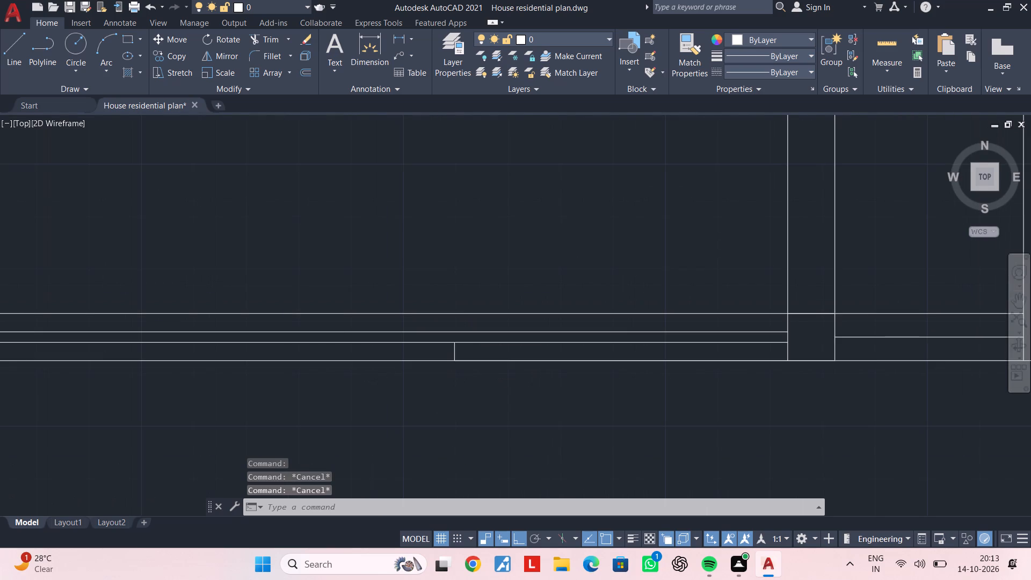
# Match the copied plan's outer front line and the parallel line behind it to the porch opening's red dashed line.
pyautogui.press('m')
pyautogui.press('a')
pyautogui.press('space')
pyautogui.scroll(-4, 381, 389)
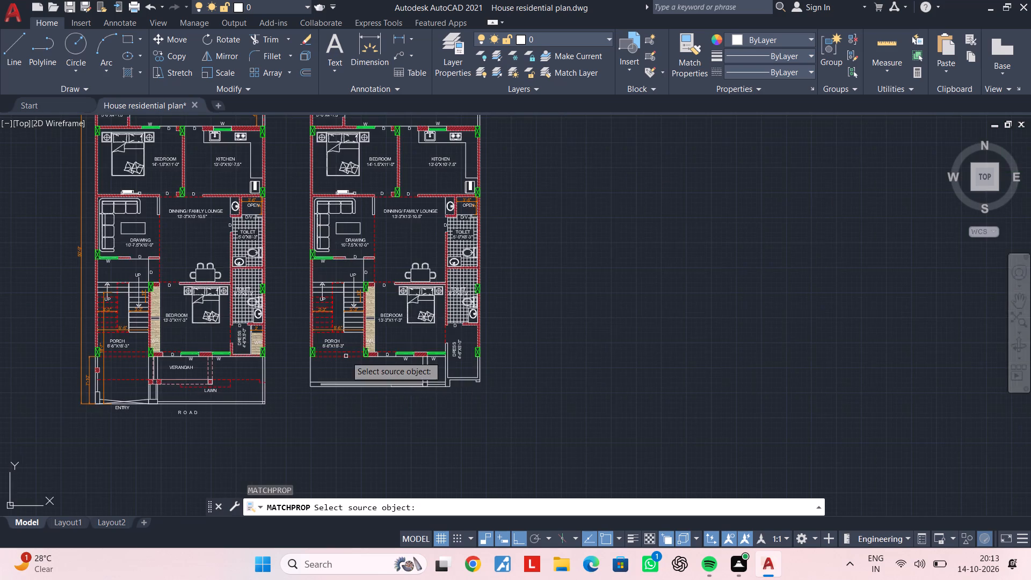
pyautogui.scroll(3, 340, 350)
pyautogui.click(341, 377)
pyautogui.scroll(-2, 407, 404)
pyautogui.moveTo(407, 404); pyautogui.dragTo(406, 378, button='middle')
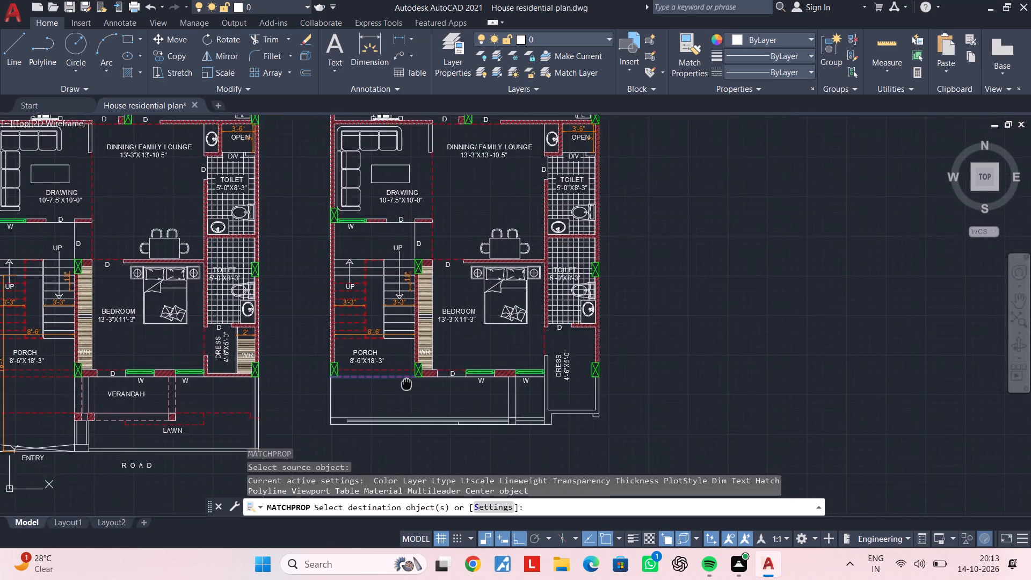
pyautogui.moveTo(406, 378); pyautogui.dragTo(411, 331, button='middle')
pyautogui.scroll(2, 435, 376)
pyautogui.click(452, 353)
pyautogui.moveTo(412, 373); pyautogui.dragTo(503, 412, button='middle')
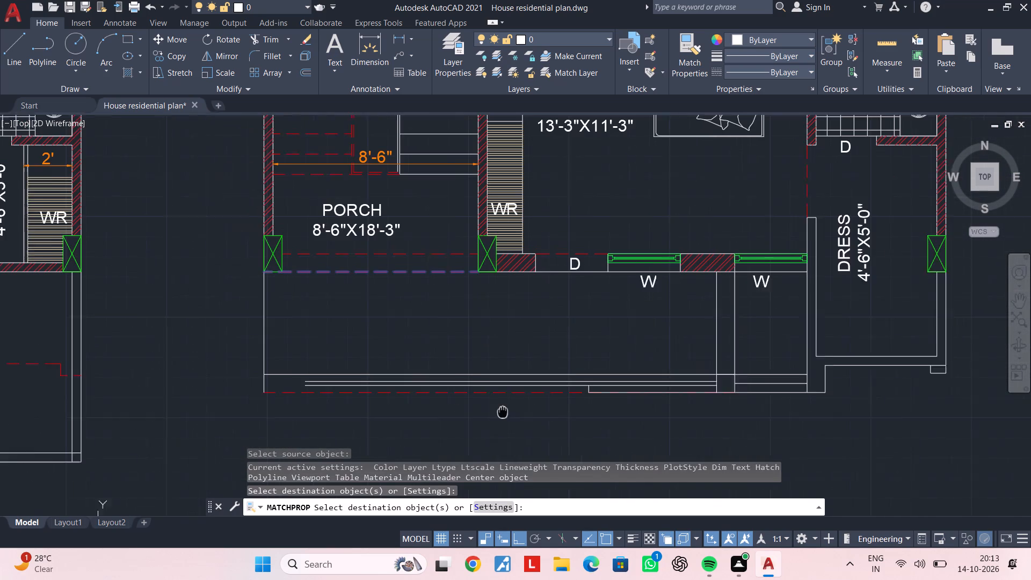
pyautogui.moveTo(503, 412); pyautogui.dragTo(521, 415, button='middle')
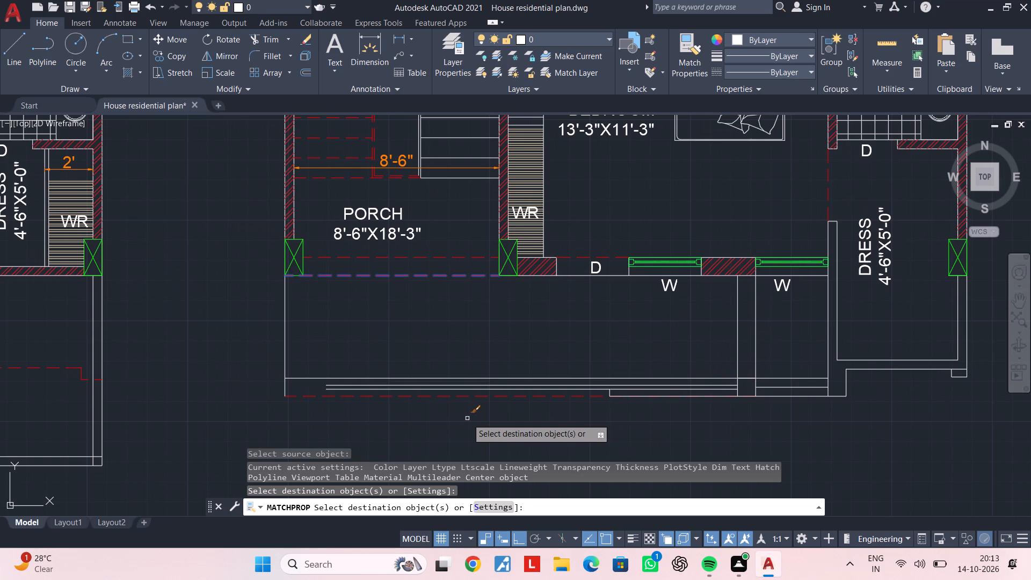
pyautogui.moveTo(469, 418); pyautogui.dragTo(423, 427, button='middle')
pyautogui.scroll(2, 562, 381)
pyautogui.scroll(-2, 593, 397)
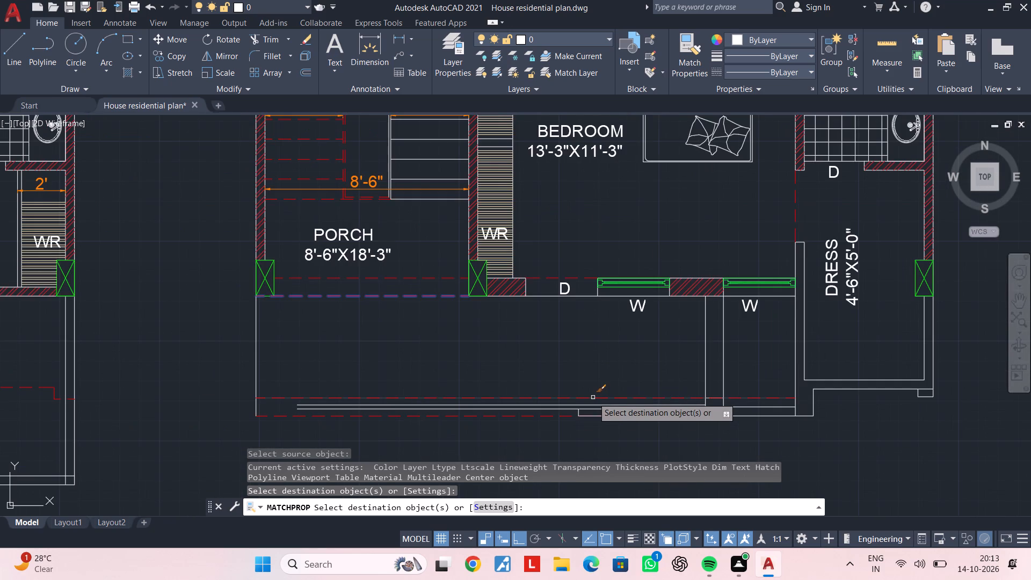
pyautogui.click(593, 397)
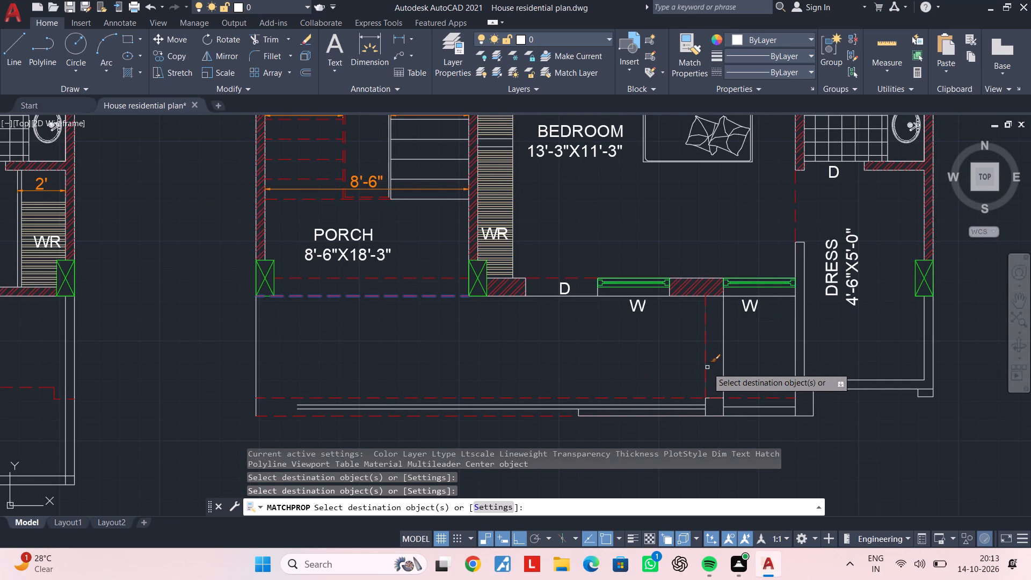
# Match the two vertical beam lines above the front column and the extension's porch-side edge to the same red dashed style.
pyautogui.click(707, 367)
pyautogui.click(723, 360)
pyautogui.moveTo(568, 376); pyautogui.dragTo(632, 368, button='middle')
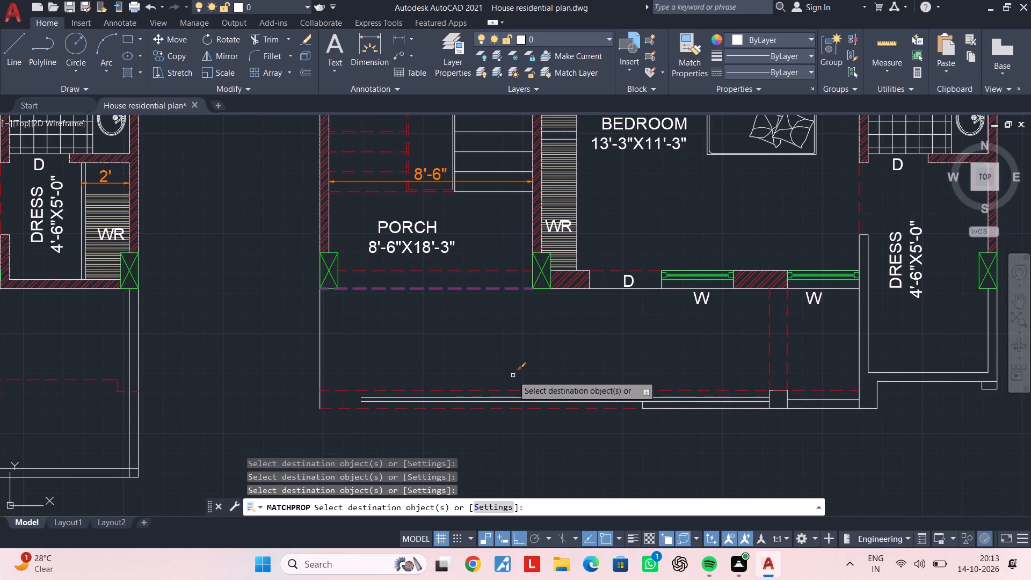
pyautogui.moveTo(518, 375); pyautogui.dragTo(669, 367, button='middle')
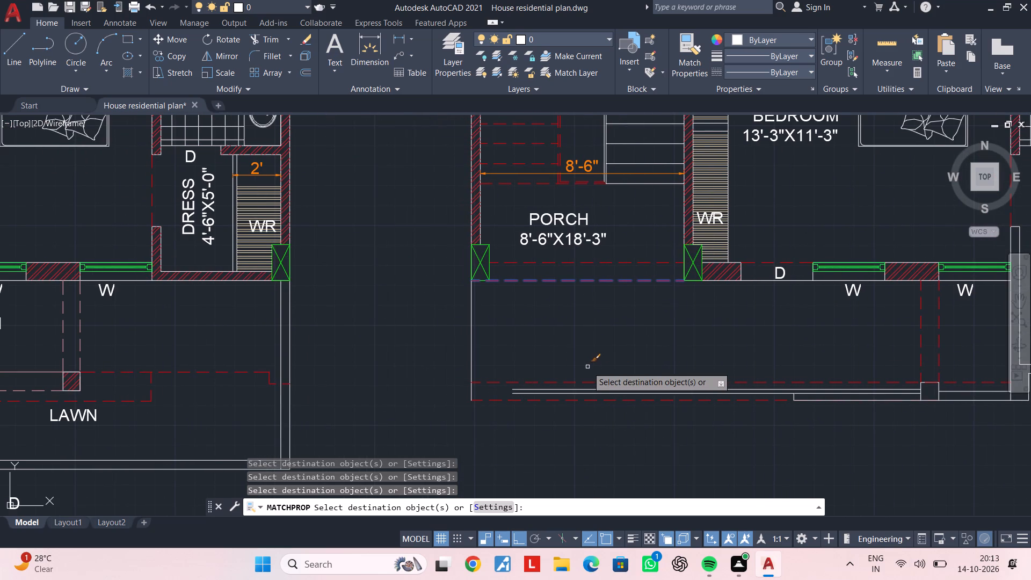
pyautogui.click(473, 363)
pyautogui.press('Escape')
pyautogui.press('Escape')
pyautogui.moveTo(590, 359); pyautogui.dragTo(560, 359, button='middle')
pyautogui.press('Escape')
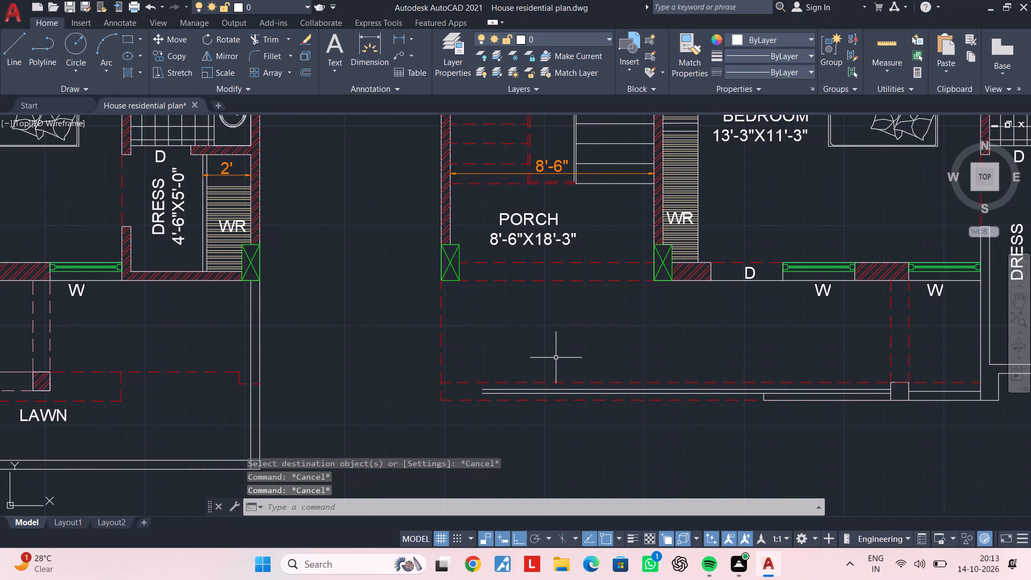
pyautogui.press('Escape')
pyautogui.press('Escape')
pyautogui.press('Escape')
pyautogui.press('Escape')
# Delete the two red dashed lines spanning the porch opening between the green columns.
pyautogui.scroll(2, 492, 298)
pyautogui.moveTo(510, 282); pyautogui.dragTo(464, 373, button='middle')
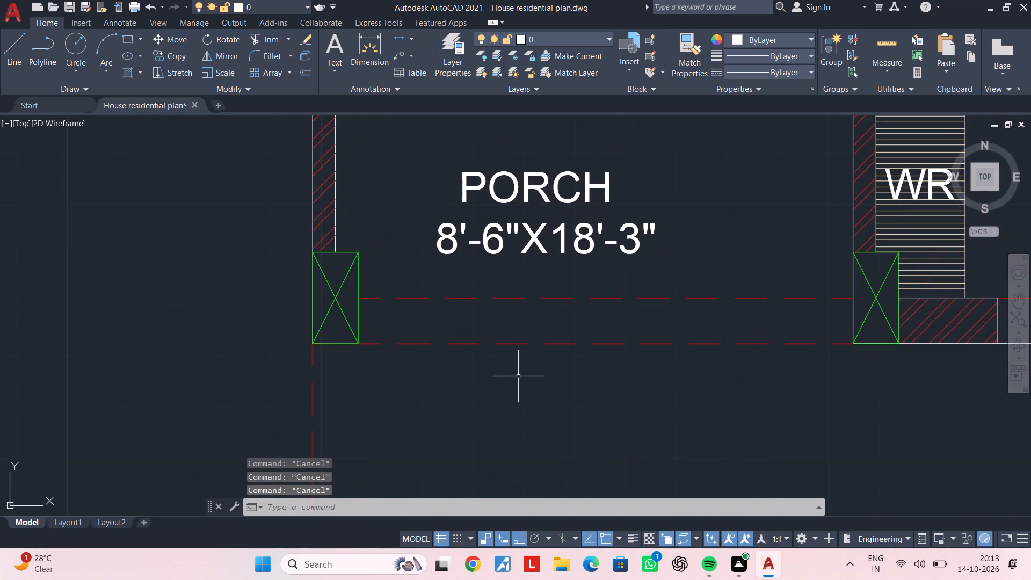
pyautogui.click(536, 378)
pyautogui.click(488, 294)
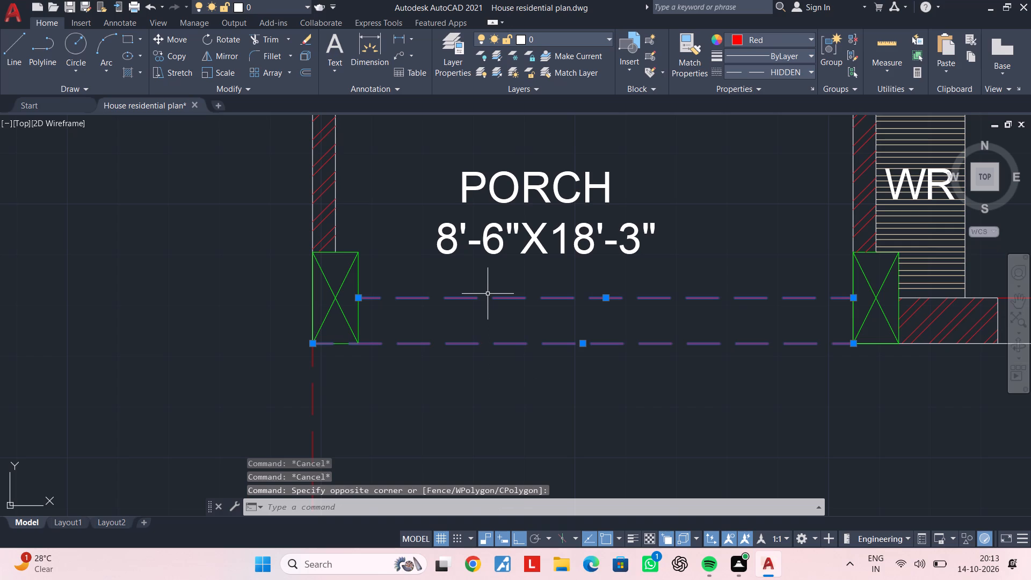
pyautogui.press('Delete')
pyautogui.moveTo(527, 313); pyautogui.dragTo(456, 327, button='middle')
pyautogui.press('Escape')
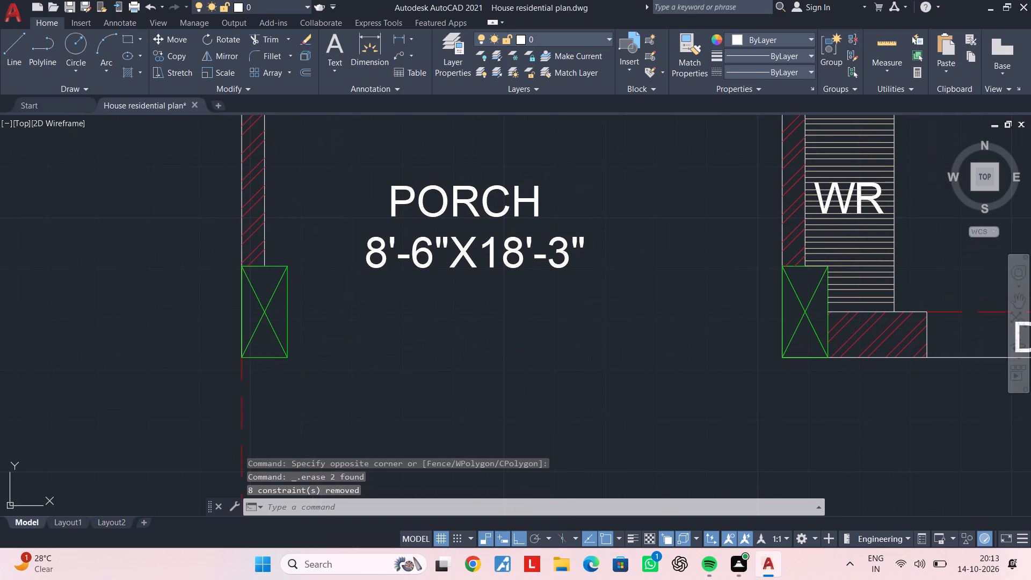
pyautogui.press('Escape')
pyautogui.press('Escape')
# Draw a horizontal line about 8'-1" long across the porch opening, between the mid-heights of the two green columns' facing sides.
pyautogui.write('L')
pyautogui.press('space')
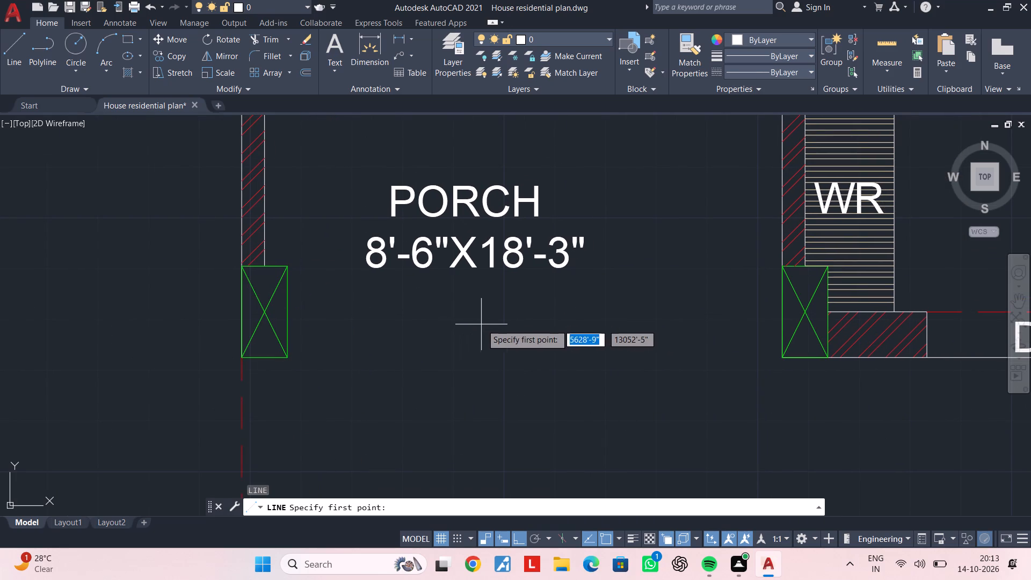
pyautogui.click(781, 311)
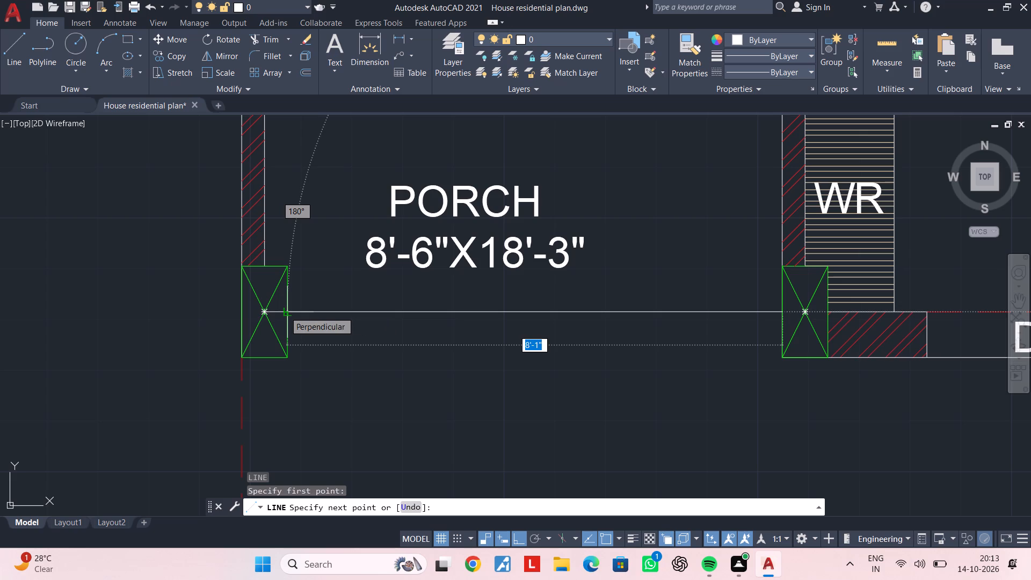
pyautogui.click(285, 311)
pyautogui.press('Escape')
pyautogui.press('Escape')
pyautogui.press('Escape')
# Draw a second horizontal line across the porch opening between the lower inner corners of the two green columns.
pyautogui.press('space')
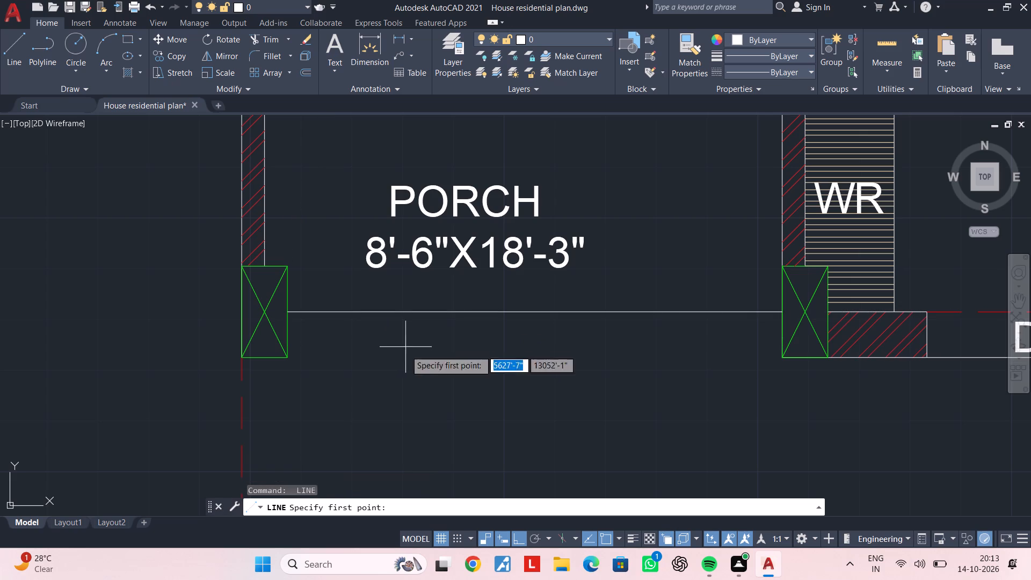
pyautogui.click(289, 357)
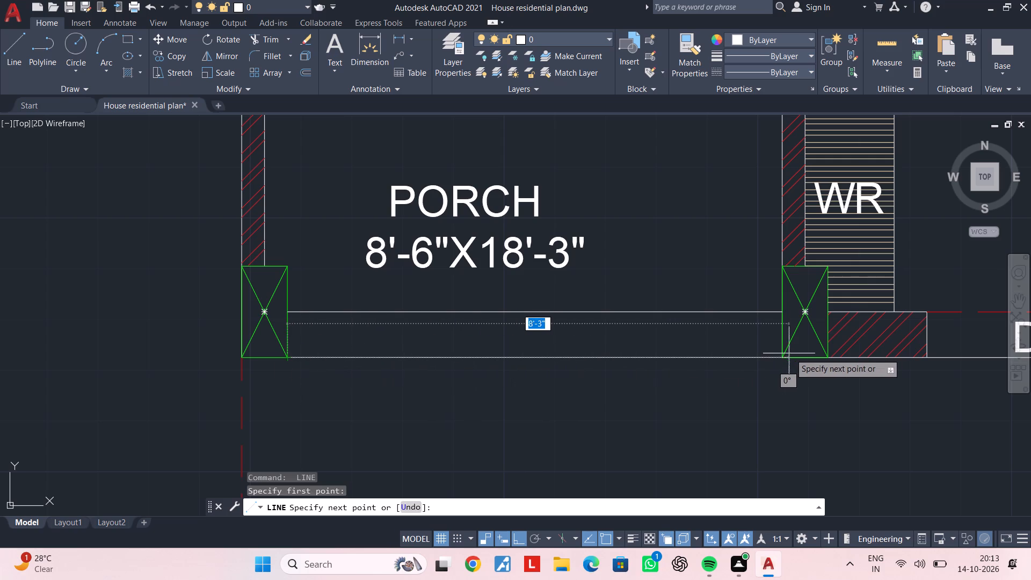
pyautogui.click(781, 358)
pyautogui.press('Escape')
pyautogui.press('Escape')
pyautogui.press('Escape')
pyautogui.press('Escape')
pyautogui.press('Escape')
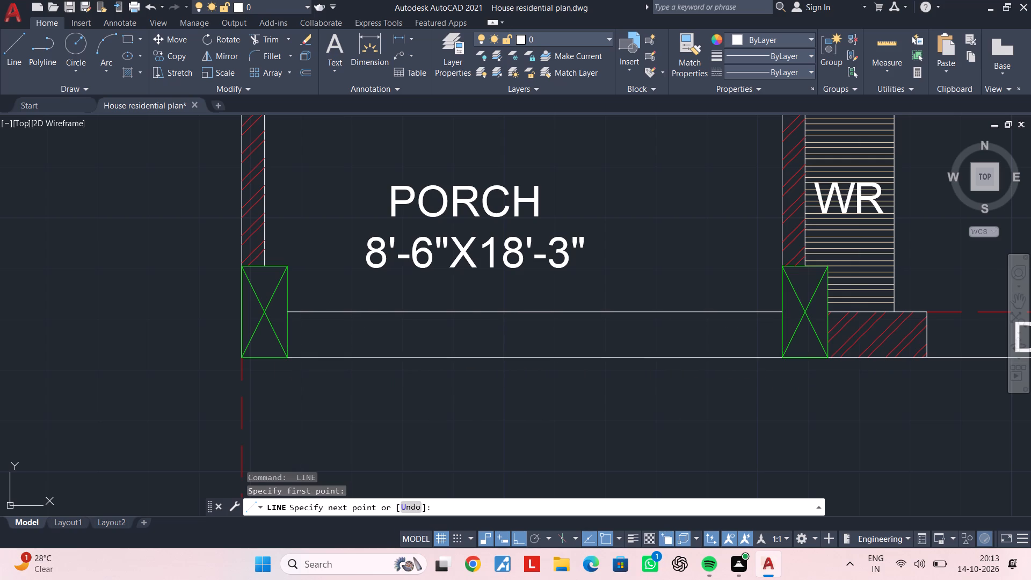
pyautogui.press('Escape')
pyautogui.press('Escape')
pyautogui.press('Escape')
pyautogui.press('Escape')
pyautogui.press('Escape')
pyautogui.press('Escape')
pyautogui.press('Escape')
pyautogui.press('Escape')
pyautogui.press('Escape')
pyautogui.press('Escape')
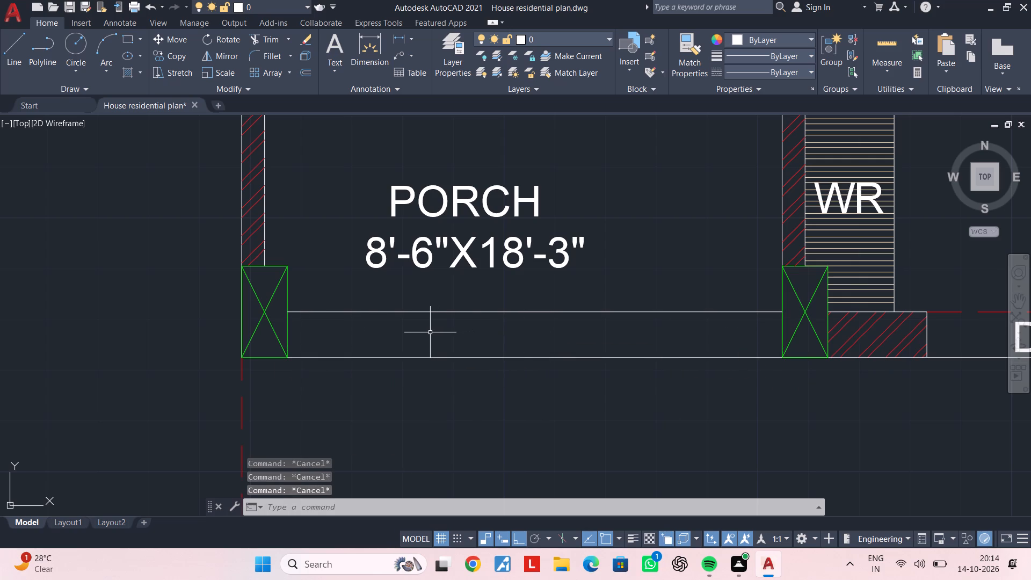
pyautogui.press('Escape')
# Draw a 9" vertical line along the outer-wall column's inner face, joining the two new porch wall lines.
pyautogui.moveTo(358, 335); pyautogui.dragTo(406, 327, button='middle')
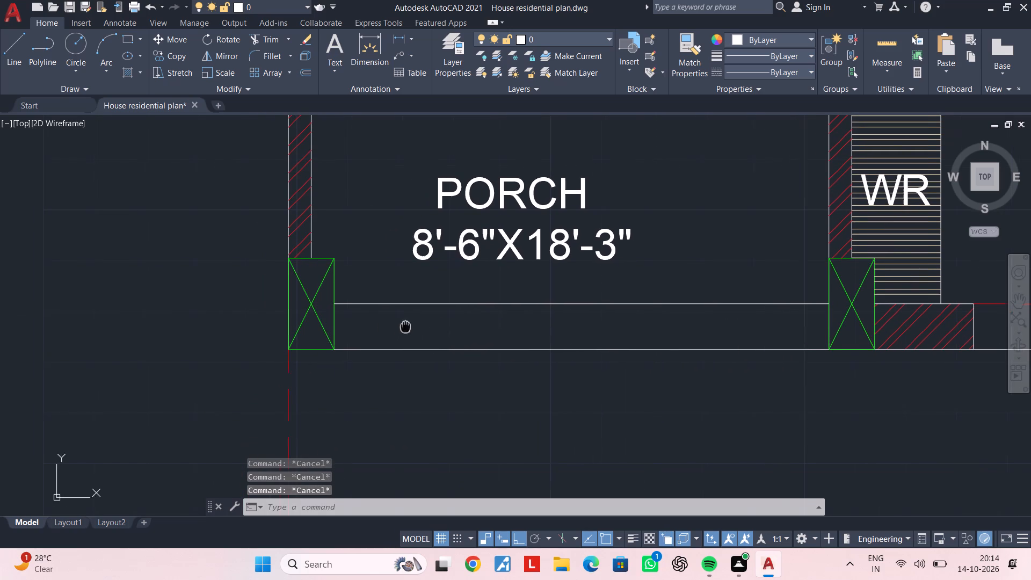
pyautogui.moveTo(406, 327); pyautogui.dragTo(408, 327, button='middle')
pyautogui.press('l')
pyautogui.press('space')
pyautogui.scroll(1, 352, 318)
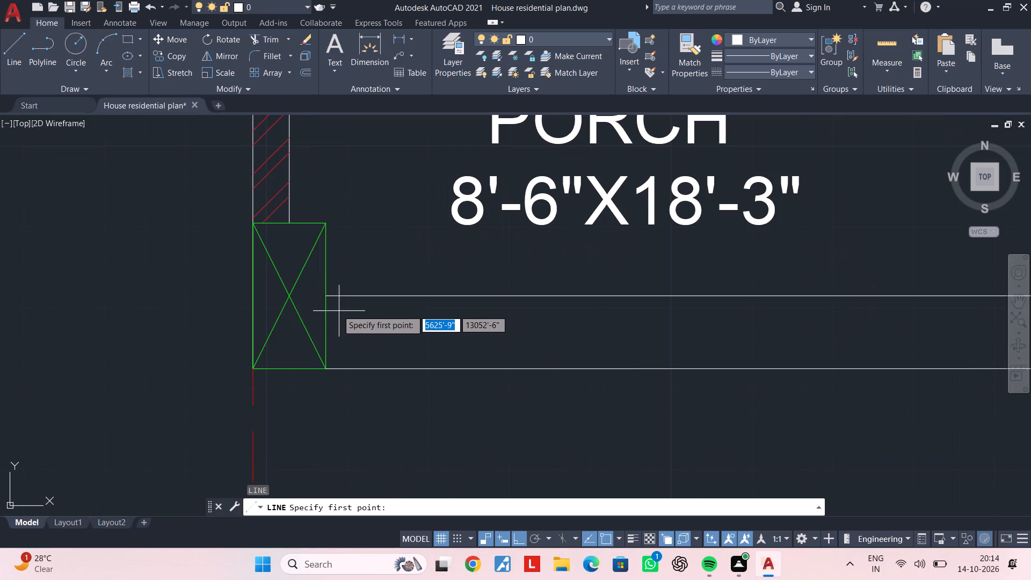
pyautogui.click(328, 299)
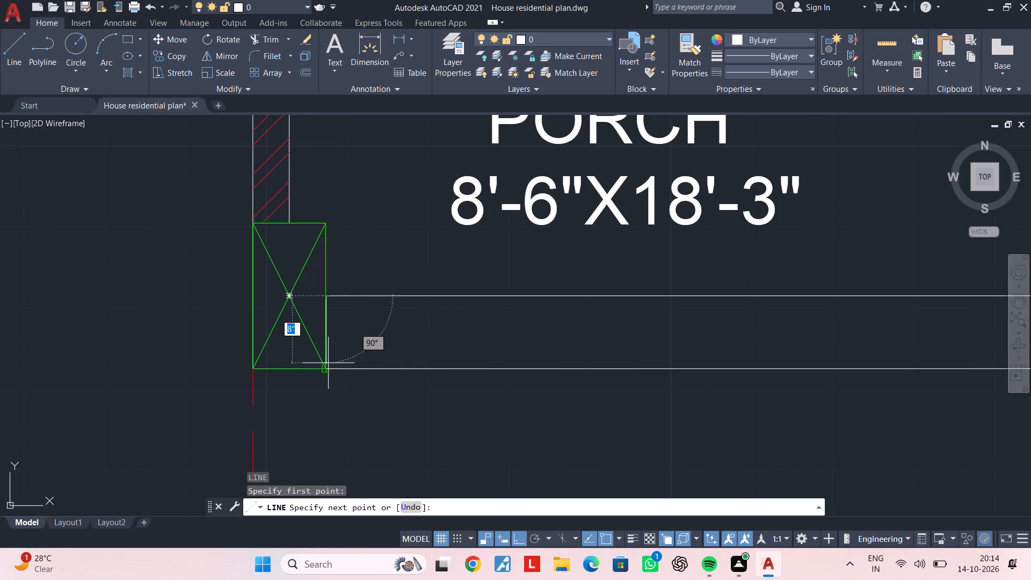
pyautogui.scroll(2, 328, 363)
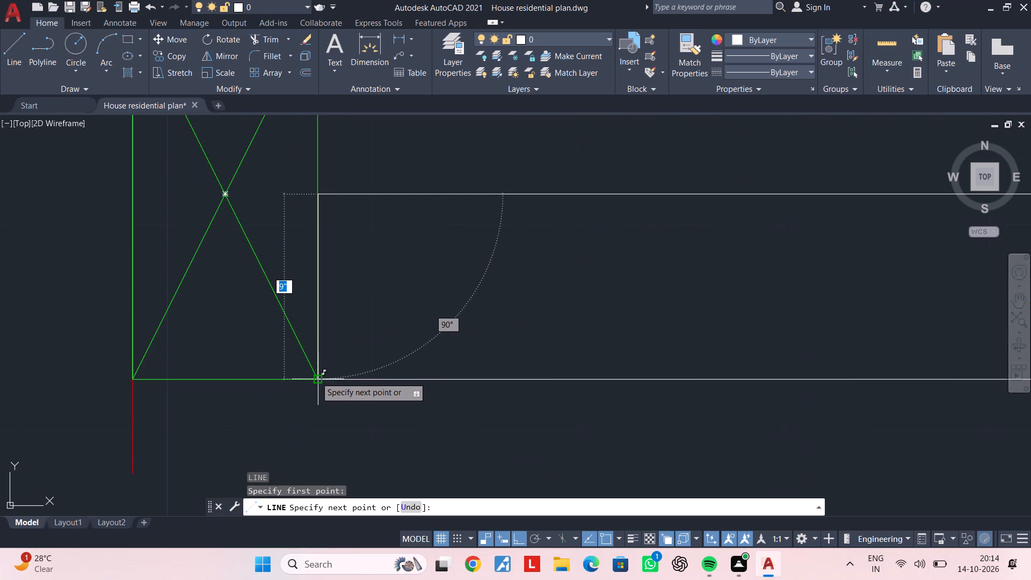
pyautogui.click(316, 378)
pyautogui.press('Escape')
pyautogui.press('Escape')
pyautogui.press('Escape')
pyautogui.press('Escape')
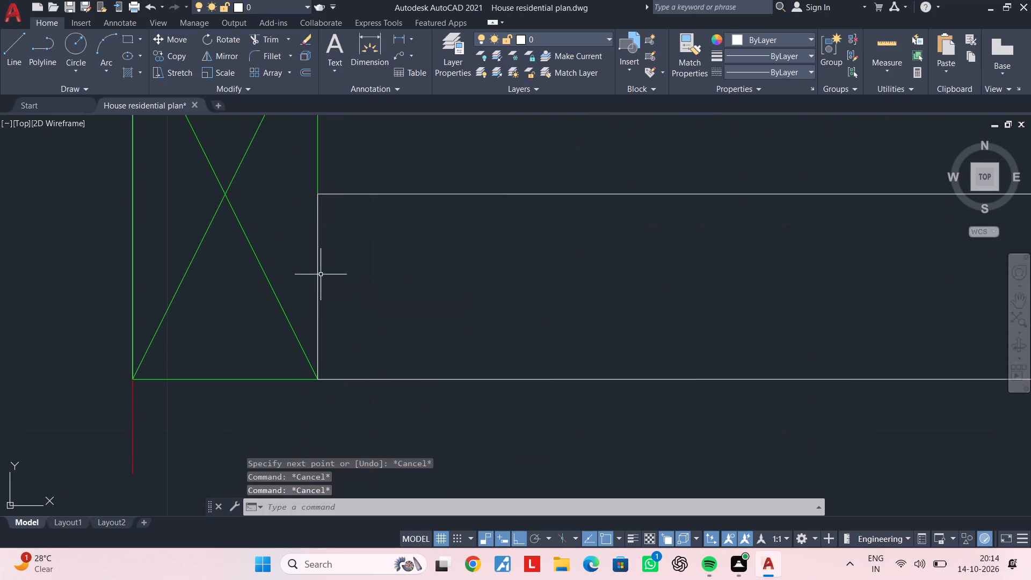
# Offset the short vertical line at the column face by 6" into the porch opening.
pyautogui.click(320, 274)
pyautogui.click(384, 325)
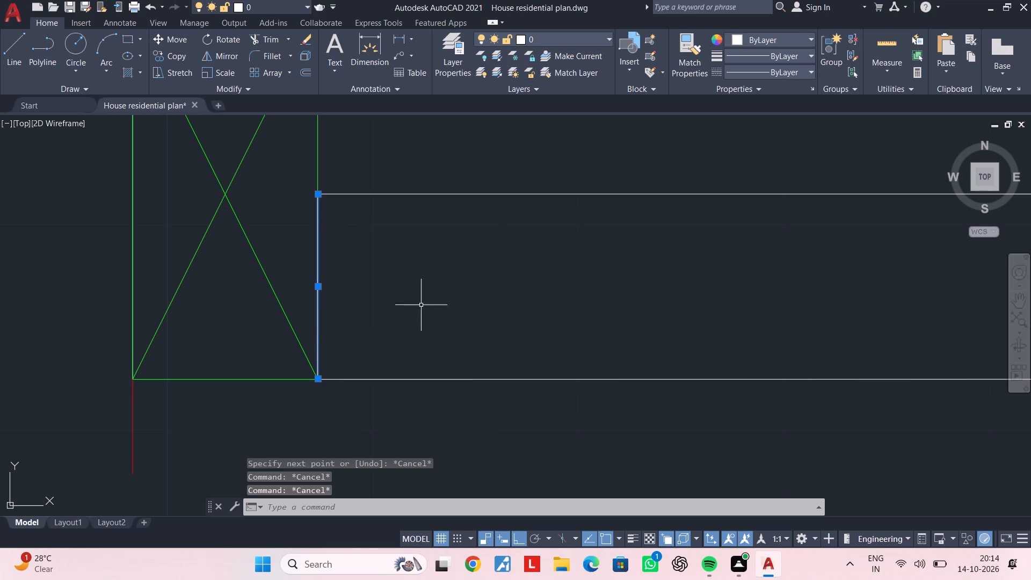
pyautogui.write('OF 6"')
pyautogui.press('Return')
pyautogui.click(425, 300)
pyautogui.press('Escape')
# Offset the 6" offset line by 4' toward the wardrobe-side column.
pyautogui.scroll(-3, 585, 302)
pyautogui.moveTo(600, 299); pyautogui.dragTo(526, 302, button='middle')
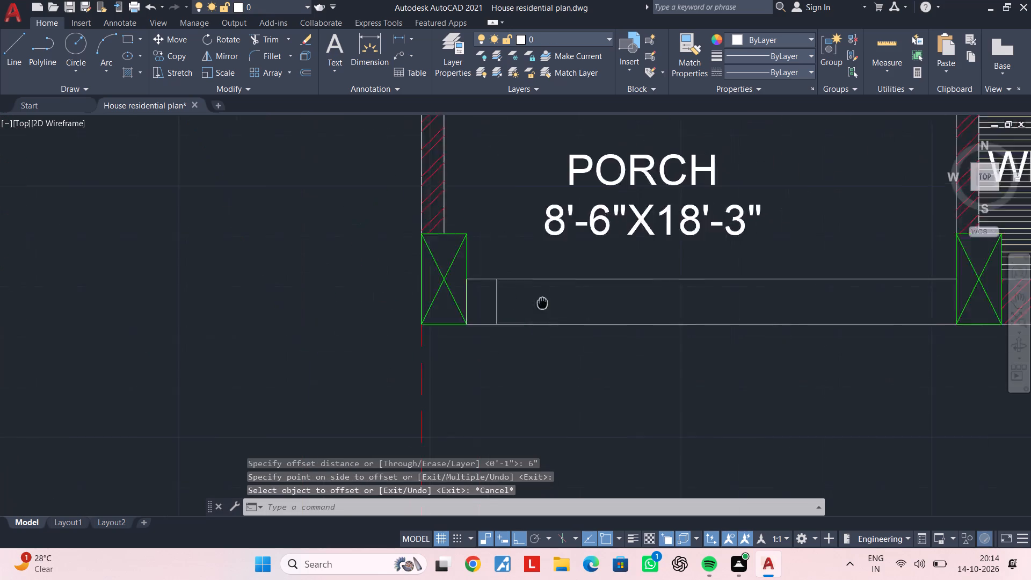
pyautogui.moveTo(526, 302); pyautogui.dragTo(434, 304, button='middle')
pyautogui.press('Escape')
pyautogui.press('Escape')
pyautogui.press('Escape')
pyautogui.write('OF')
pyautogui.press('space')
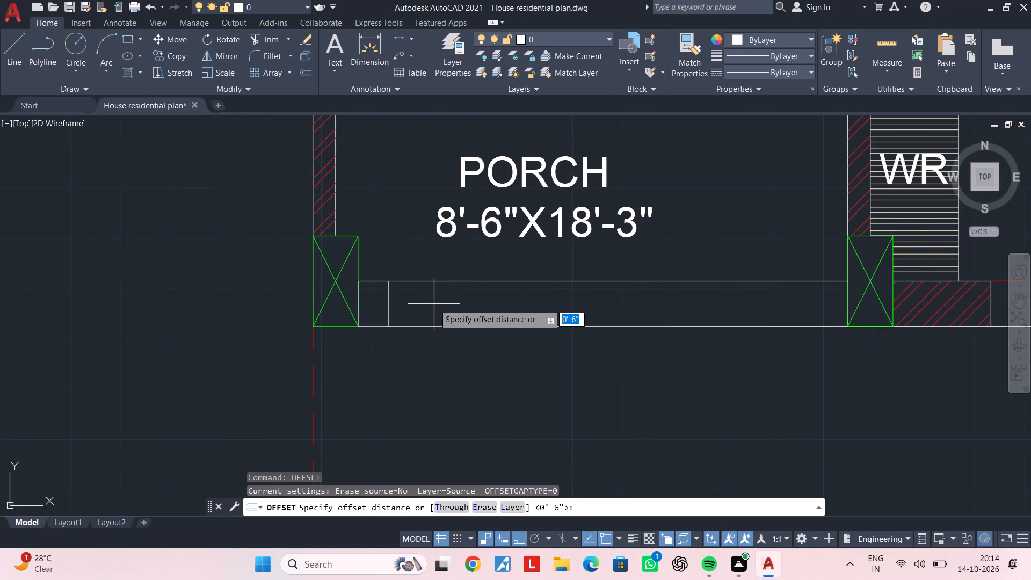
pyautogui.write("4'")
pyautogui.press('Return')
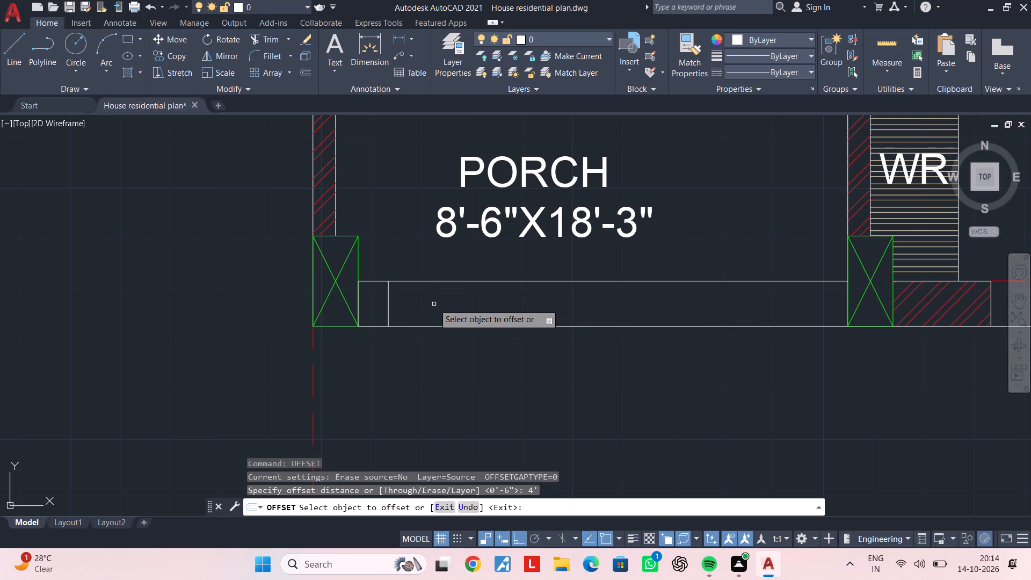
pyautogui.click(388, 303)
pyautogui.click(574, 306)
pyautogui.press('Escape')
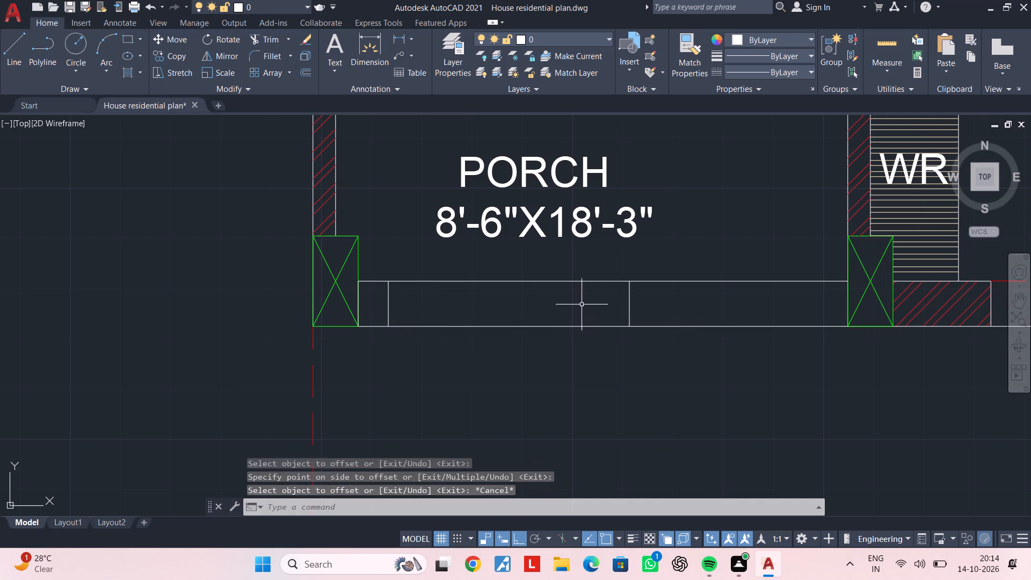
pyautogui.press('Escape')
pyautogui.press('Escape')
pyautogui.press('Escape')
pyautogui.press('Escape')
# Trim the lower porch wall line between the 4' offset line and the wardrobe-side column.
pyautogui.moveTo(687, 305); pyautogui.dragTo(535, 276, button='middle')
pyautogui.press('Escape')
pyautogui.press('Escape')
pyautogui.moveTo(523, 292); pyautogui.dragTo(491, 281, button='middle')
pyautogui.press('Escape')
pyautogui.press('Escape')
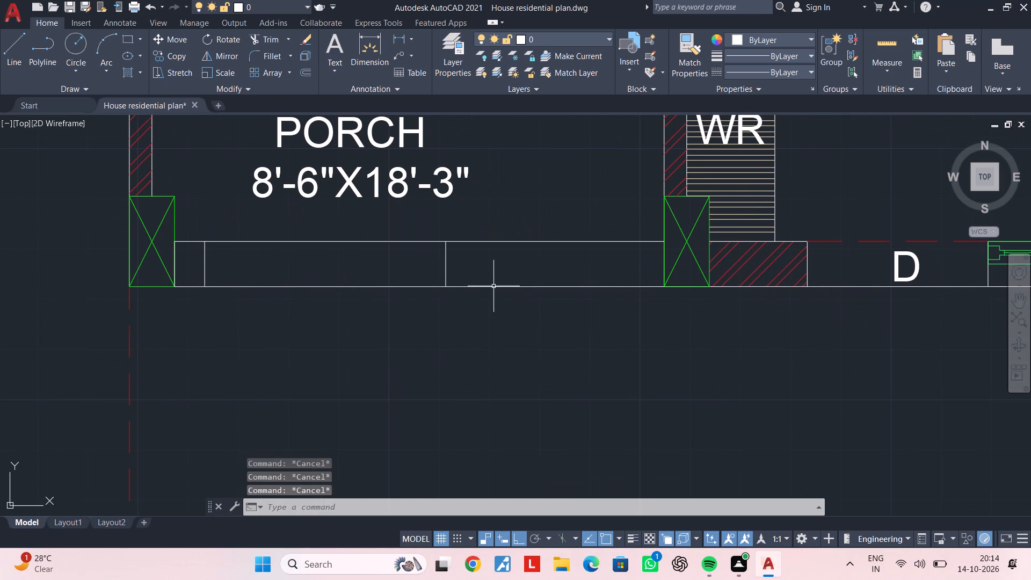
pyautogui.write('TR')
pyautogui.press('space')
pyautogui.scroll(1, 494, 292)
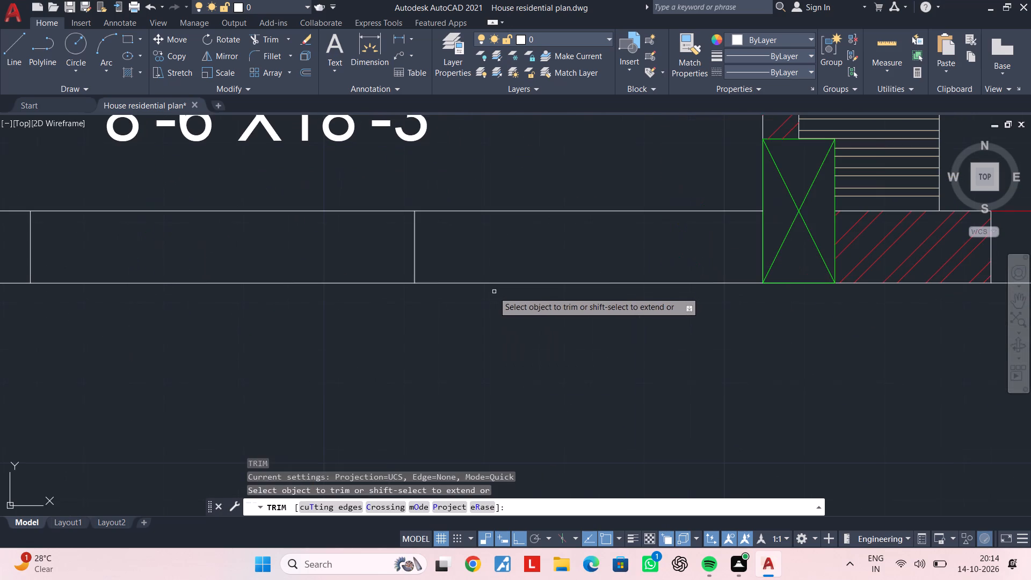
pyautogui.click(496, 284)
pyautogui.press('Escape')
pyautogui.press('Escape')
# Draw a 3" deep projection from the 4' offset line's lower end across to the wardrobe-side column's far bottom corner.
pyautogui.write('L')
pyautogui.press('space')
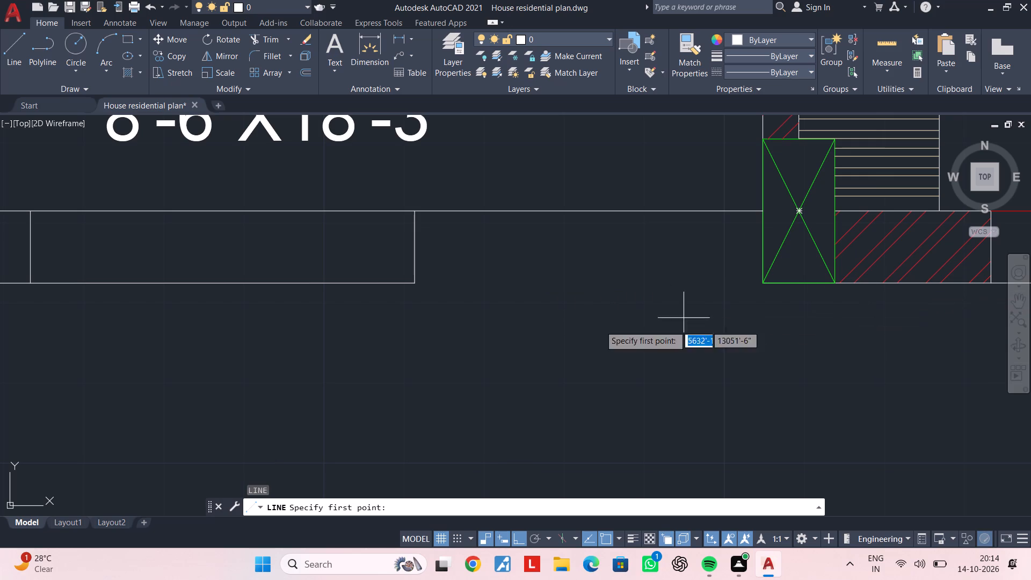
pyautogui.click(412, 283)
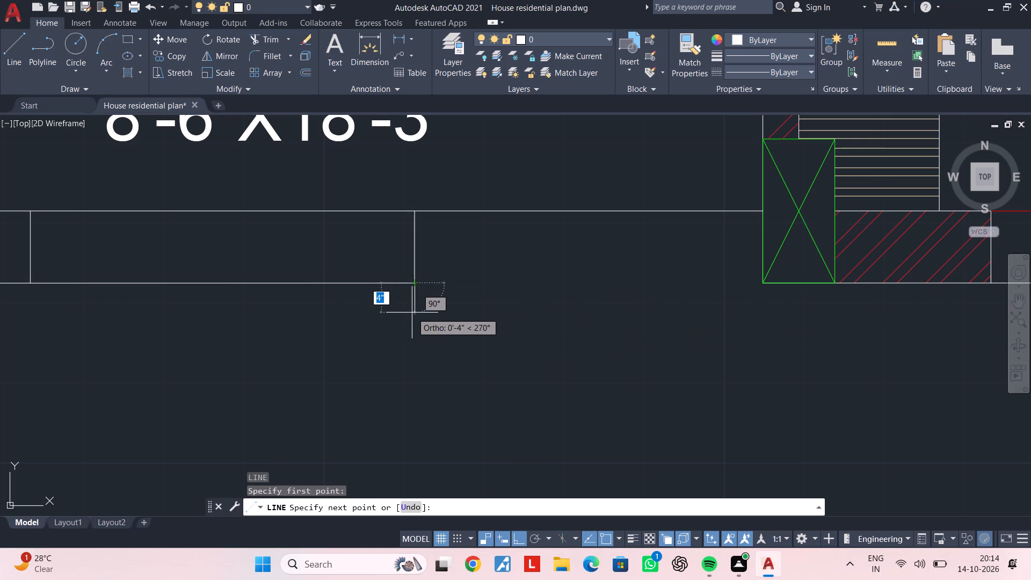
pyautogui.write('3"')
pyautogui.press('Return')
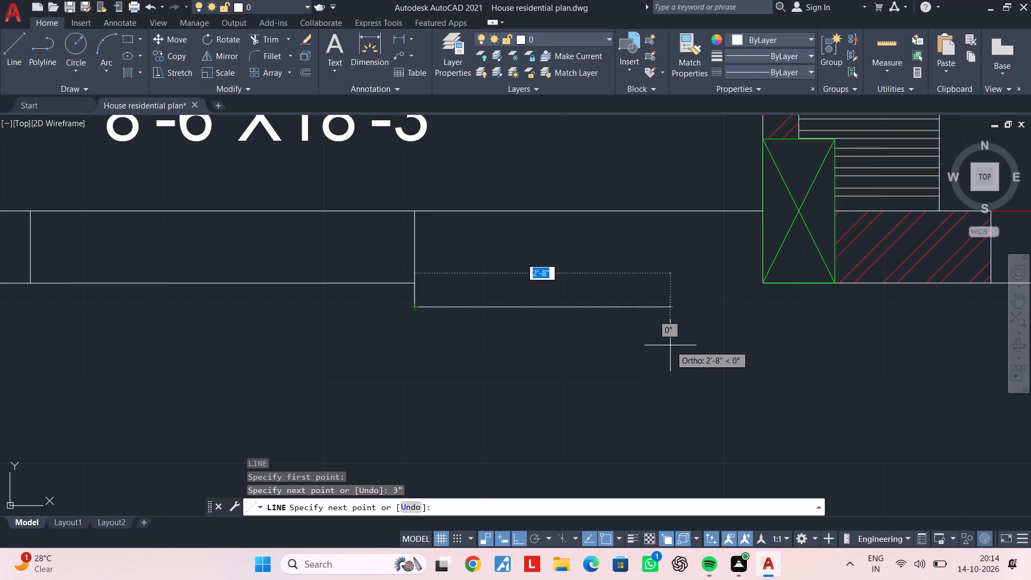
pyautogui.moveTo(786, 332); pyautogui.dragTo(695, 337, button='middle')
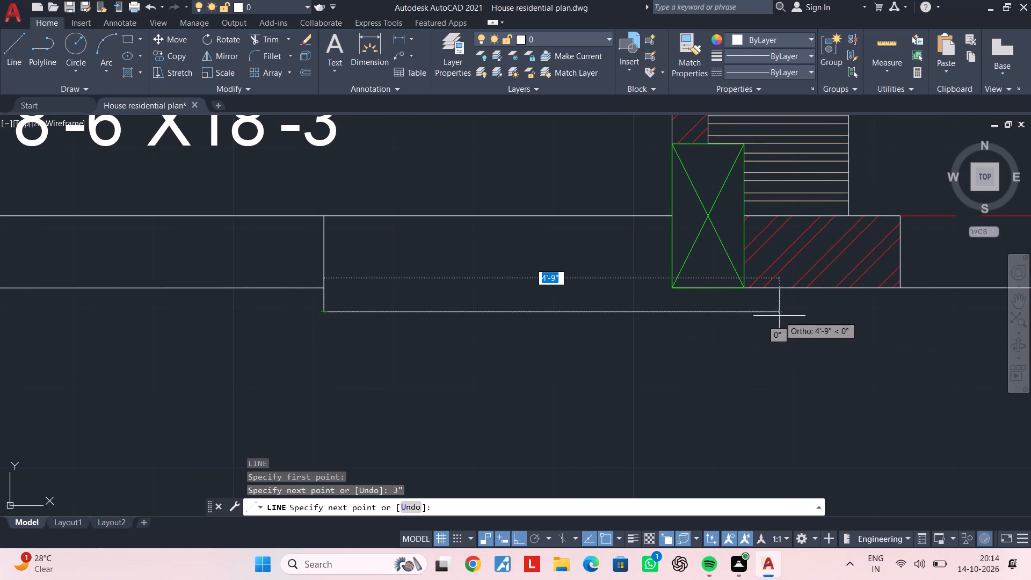
pyautogui.scroll(2, 779, 308)
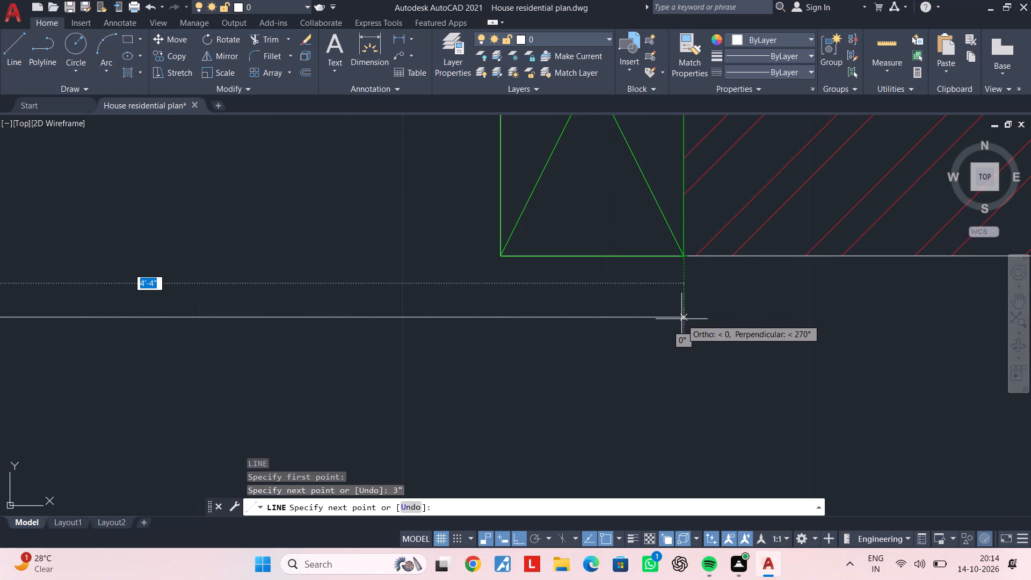
pyautogui.click(683, 319)
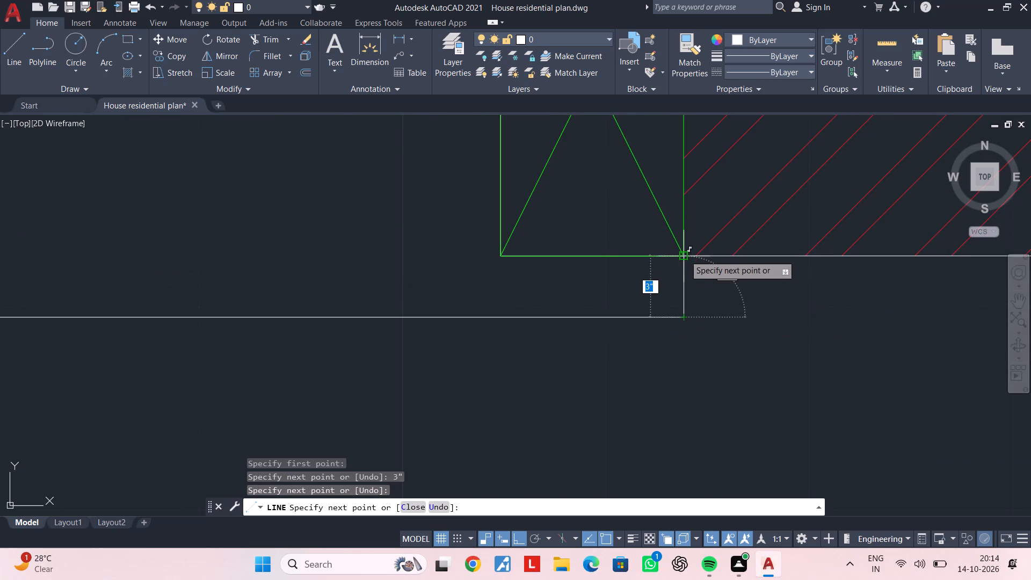
pyautogui.click(685, 255)
pyautogui.press('Escape')
pyautogui.scroll(-3, 679, 295)
pyautogui.press('Escape')
pyautogui.press('Escape')
pyautogui.press('Escape')
# Draw a vertical line from the midpoint of the wardrobe-side column's base down to the inner red dashed front line.
pyautogui.scroll(-1, 551, 321)
pyautogui.moveTo(551, 321); pyautogui.dragTo(730, 303, button='middle')
pyautogui.press('Escape')
pyautogui.press('Escape')
pyautogui.moveTo(716, 310); pyautogui.dragTo(717, 305, button='middle')
pyautogui.press('Escape')
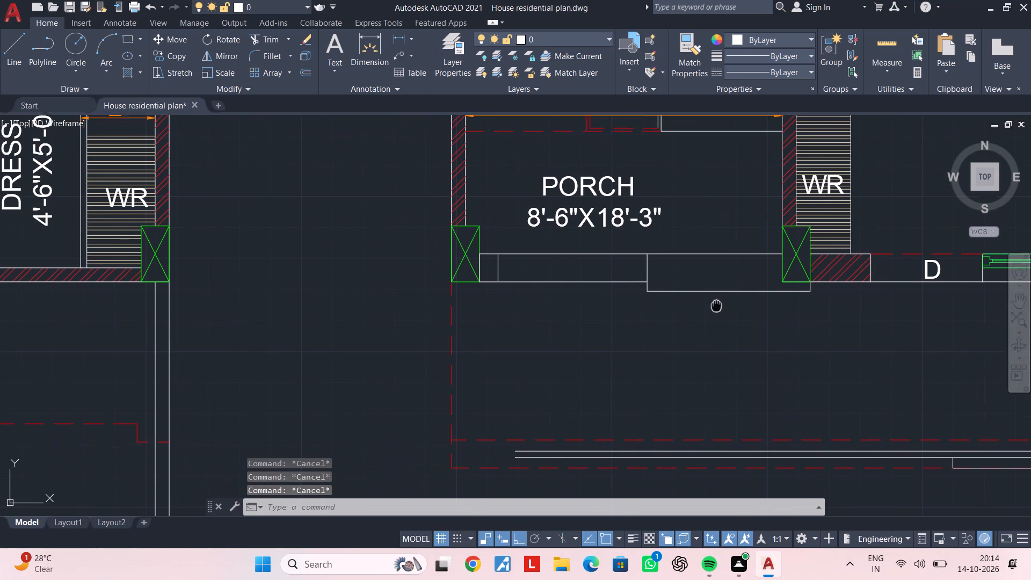
pyautogui.moveTo(717, 305); pyautogui.dragTo(718, 301, button='middle')
pyautogui.press('Escape')
pyautogui.press('Escape')
pyautogui.press('Escape')
pyautogui.moveTo(780, 335); pyautogui.dragTo(621, 314, button='middle')
pyautogui.press('Escape')
pyautogui.press('Escape')
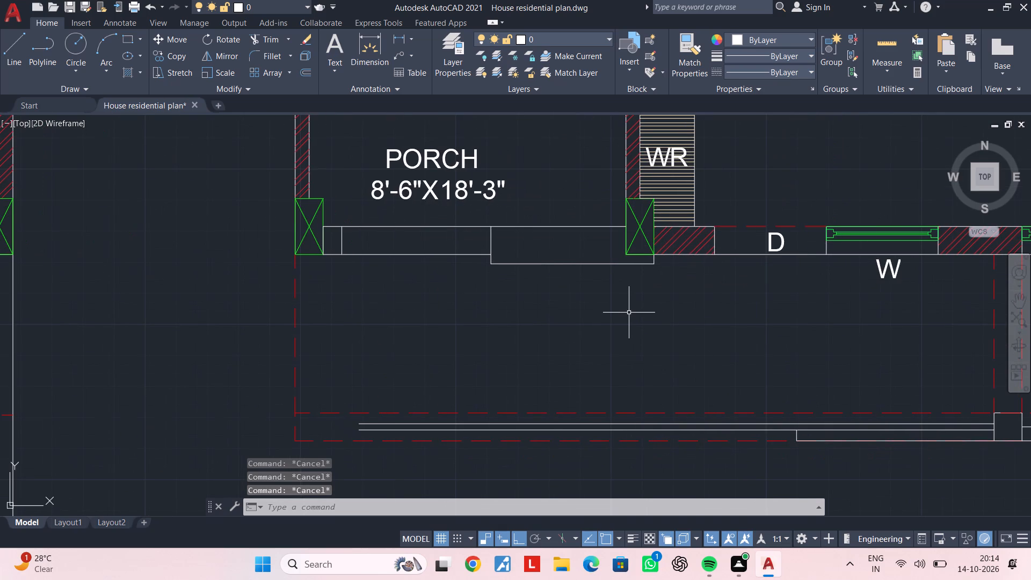
pyautogui.press('space')
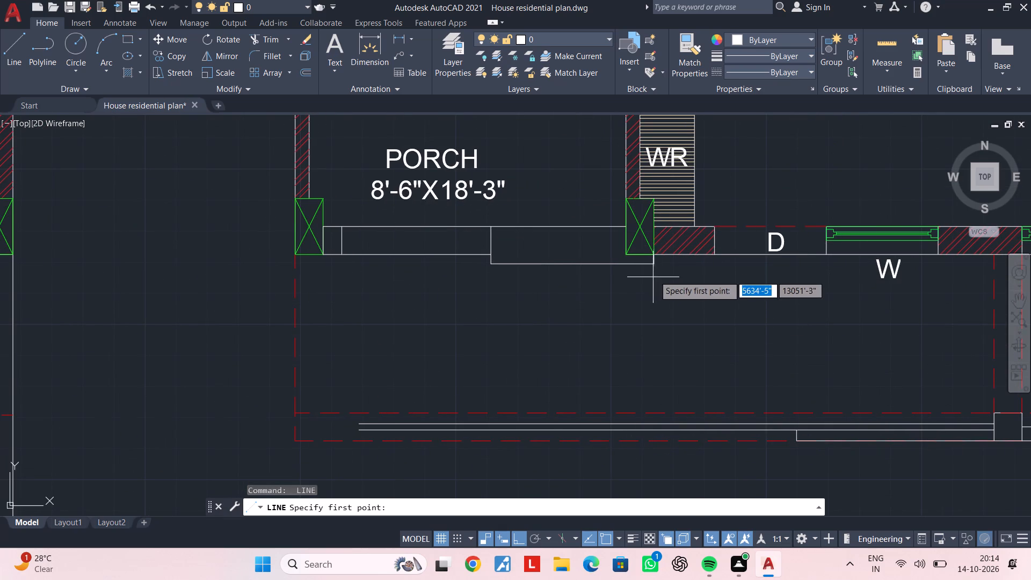
pyautogui.scroll(1, 640, 258)
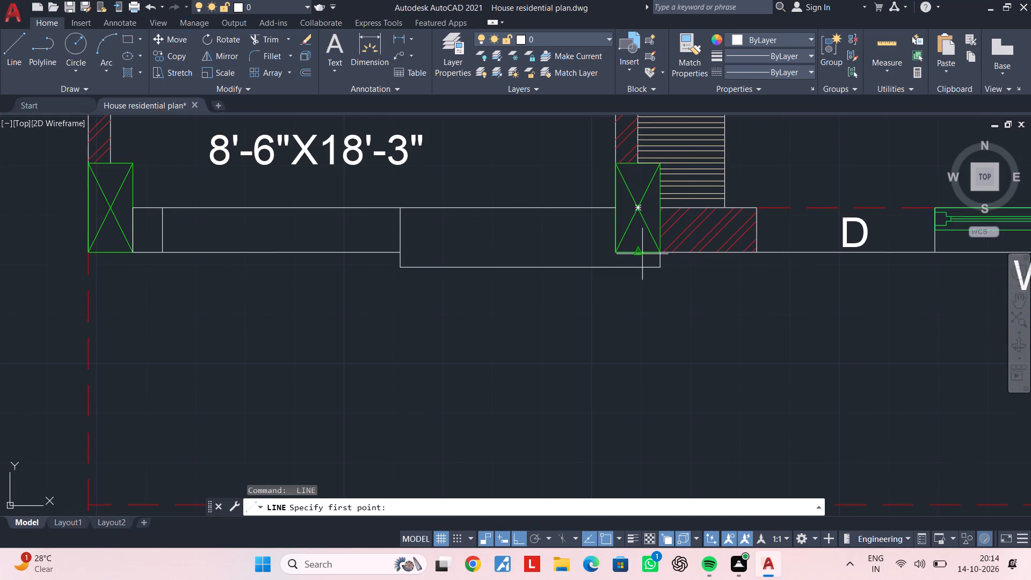
pyautogui.click(641, 255)
pyautogui.scroll(-1, 646, 364)
pyautogui.moveTo(644, 354); pyautogui.dragTo(632, 239, button='middle')
pyautogui.scroll(1, 633, 328)
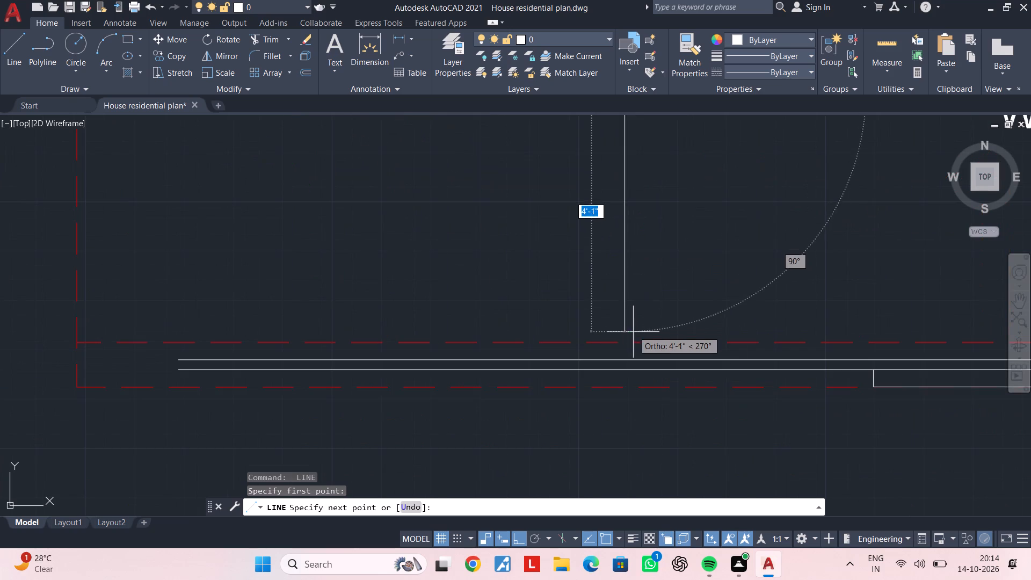
pyautogui.click(626, 342)
pyautogui.press('Escape')
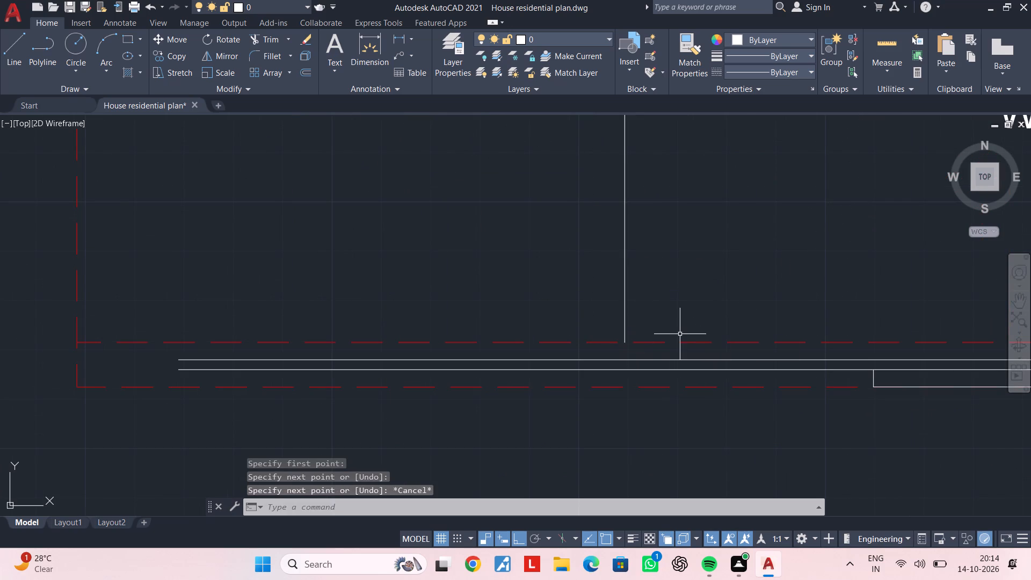
pyautogui.press('Escape')
# Trim the inner red dashed front line on the porch side of the new vertical line.
pyautogui.scroll(-1, 721, 337)
pyautogui.moveTo(719, 338); pyautogui.dragTo(596, 339, button='middle')
pyautogui.press('Escape')
pyautogui.moveTo(693, 347); pyautogui.dragTo(663, 347, button='middle')
pyautogui.press('Escape')
pyautogui.press('Escape')
pyautogui.press('Escape')
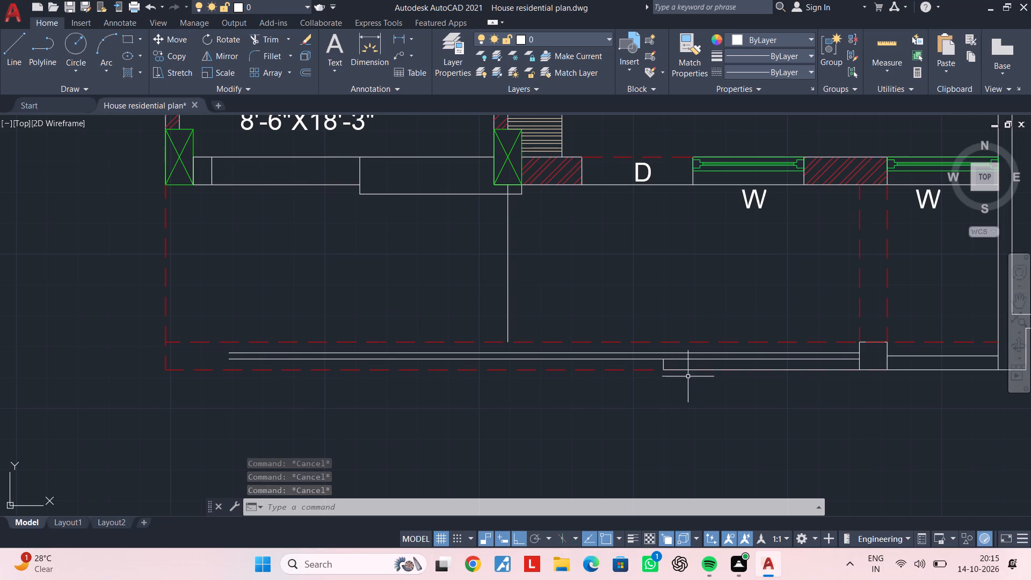
pyautogui.moveTo(685, 376); pyautogui.dragTo(669, 399, button='middle')
pyautogui.press('Escape')
pyautogui.press('Escape')
pyautogui.press('Escape')
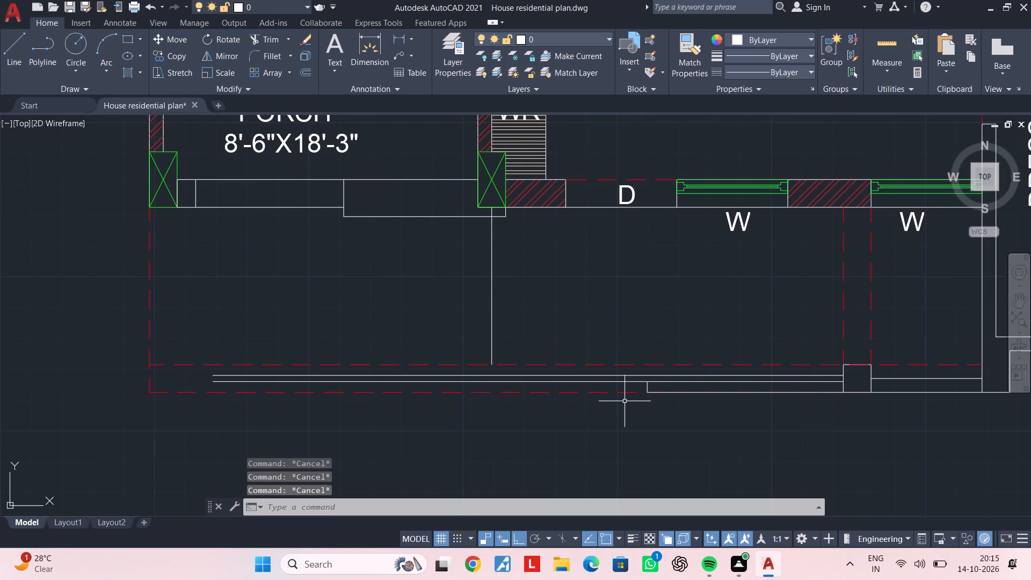
pyautogui.moveTo(623, 401); pyautogui.dragTo(684, 401, button='middle')
pyautogui.moveTo(647, 400); pyautogui.dragTo(740, 394, button='middle')
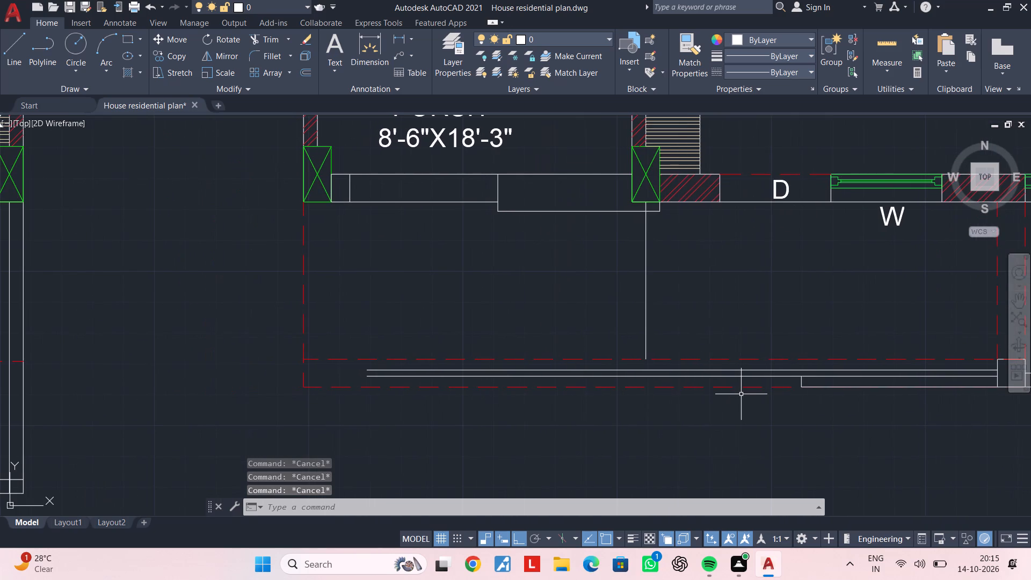
pyautogui.moveTo(714, 394); pyautogui.dragTo(745, 393, button='middle')
pyautogui.press('Escape')
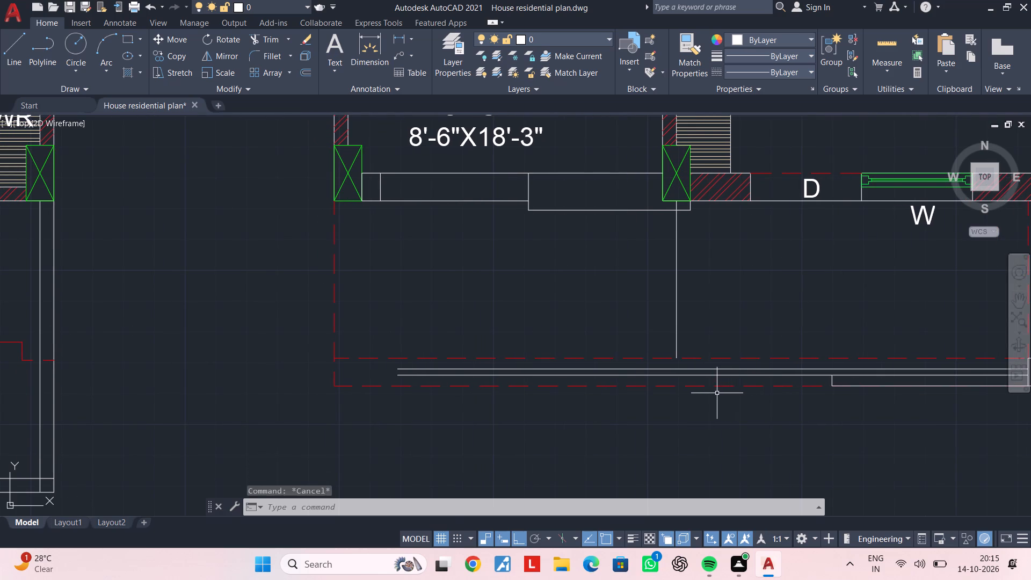
pyautogui.press('Escape')
pyautogui.press('Escape')
pyautogui.press('Escape')
pyautogui.press('t')
pyautogui.press('r')
pyautogui.press('space')
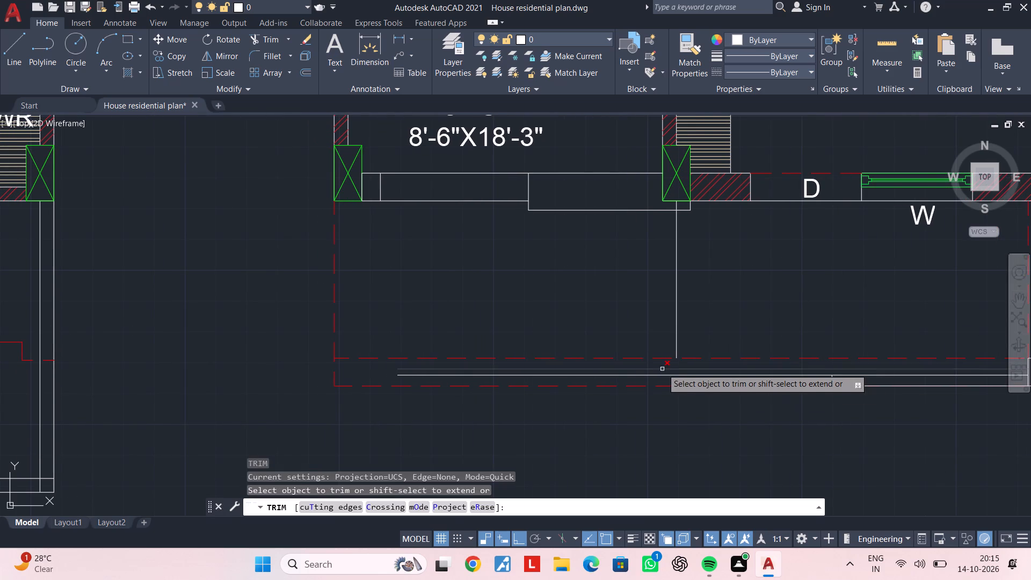
pyautogui.click(656, 357)
pyautogui.press('Escape')
pyautogui.press('Escape')
pyautogui.scroll(2, 669, 365)
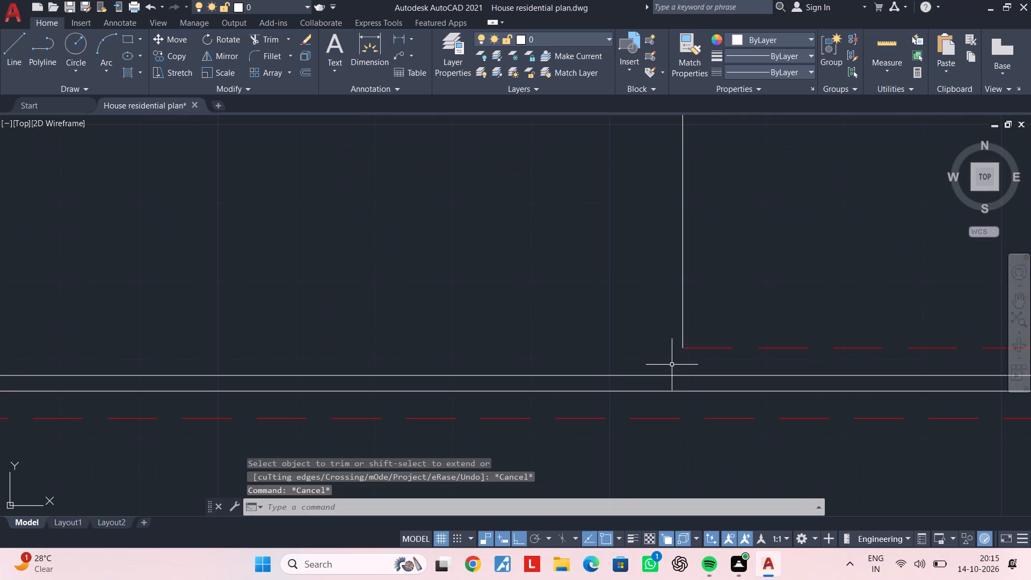
pyautogui.moveTo(695, 365); pyautogui.dragTo(677, 353, button='middle')
pyautogui.press('Escape')
pyautogui.press('Escape')
pyautogui.press('Escape')
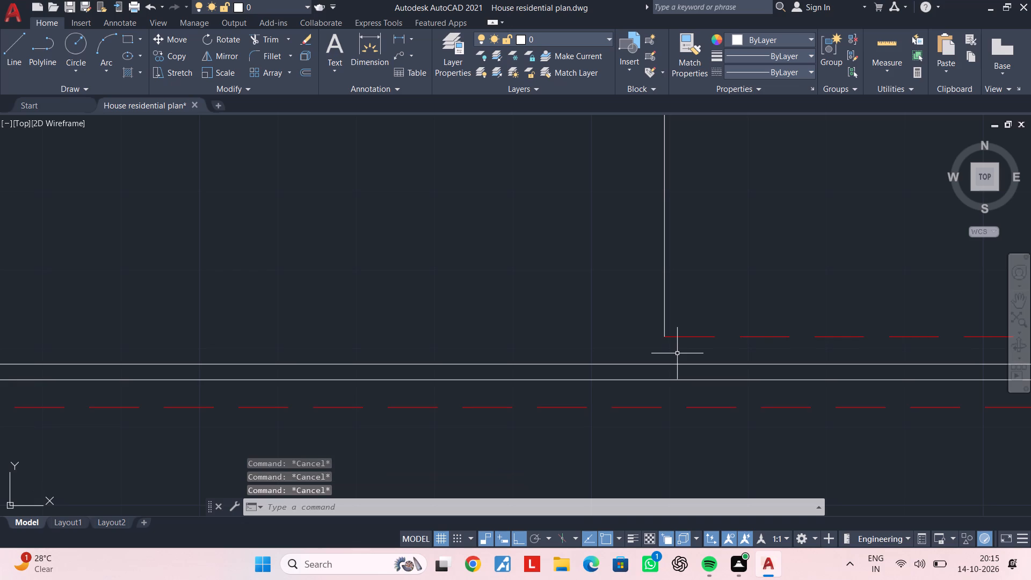
pyautogui.press('Escape')
# Match the new vertical line below the wardrobe-side column to the red dashed front line's properties.
pyautogui.scroll(-1, 593, 353)
pyautogui.moveTo(593, 353); pyautogui.dragTo(717, 335, button='middle')
pyautogui.scroll(-2, 707, 335)
pyautogui.moveTo(707, 335); pyautogui.dragTo(706, 370, button='middle')
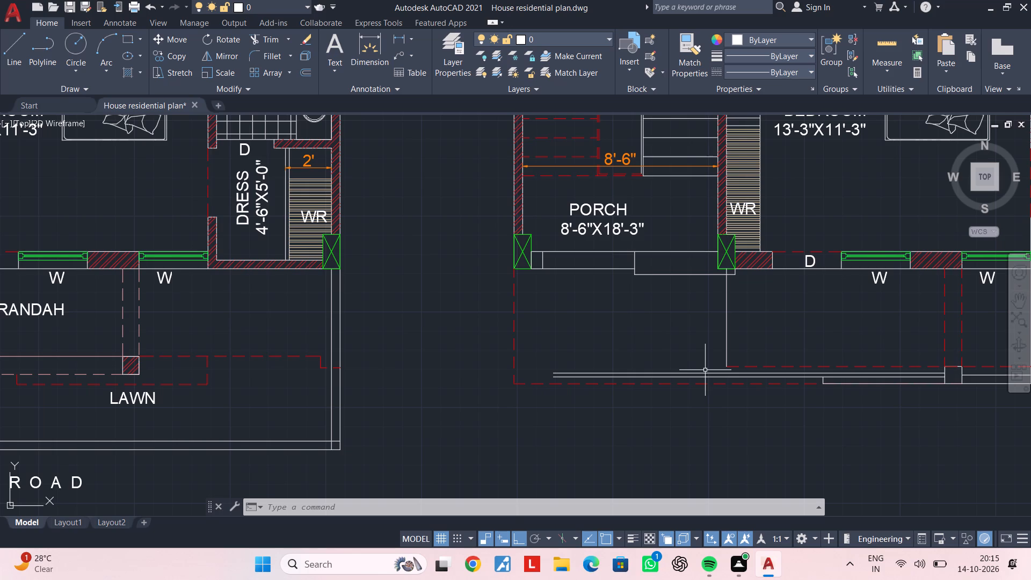
pyautogui.scroll(2, 755, 367)
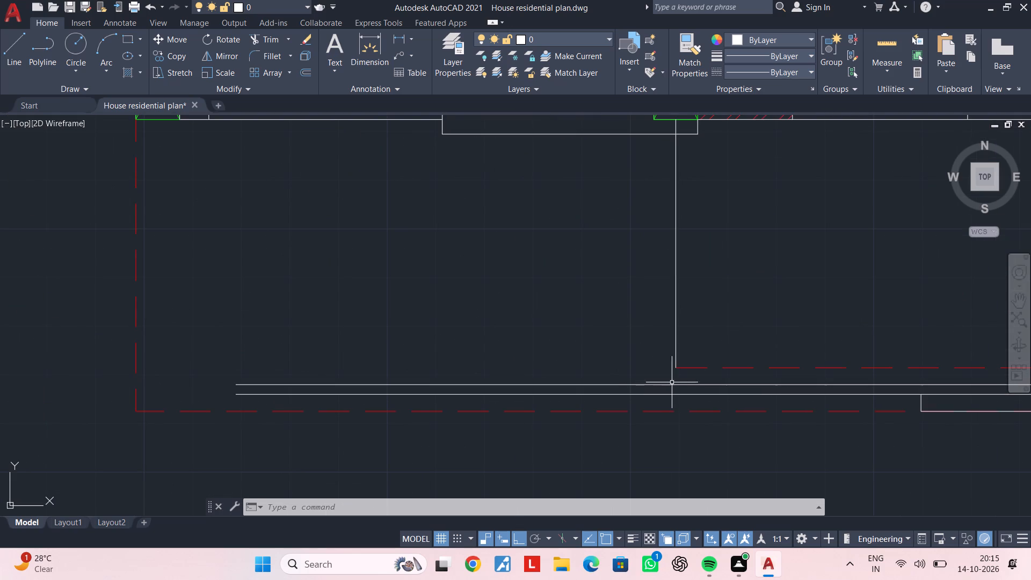
pyautogui.moveTo(672, 382); pyautogui.dragTo(618, 389, button='middle')
pyautogui.press('m')
pyautogui.write('A')
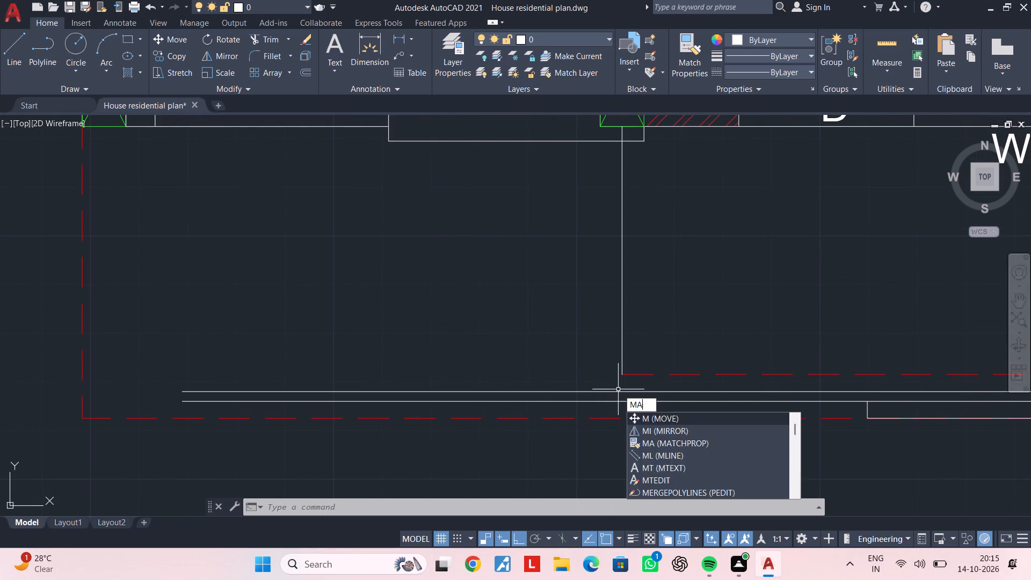
pyautogui.press('space')
pyautogui.click(658, 375)
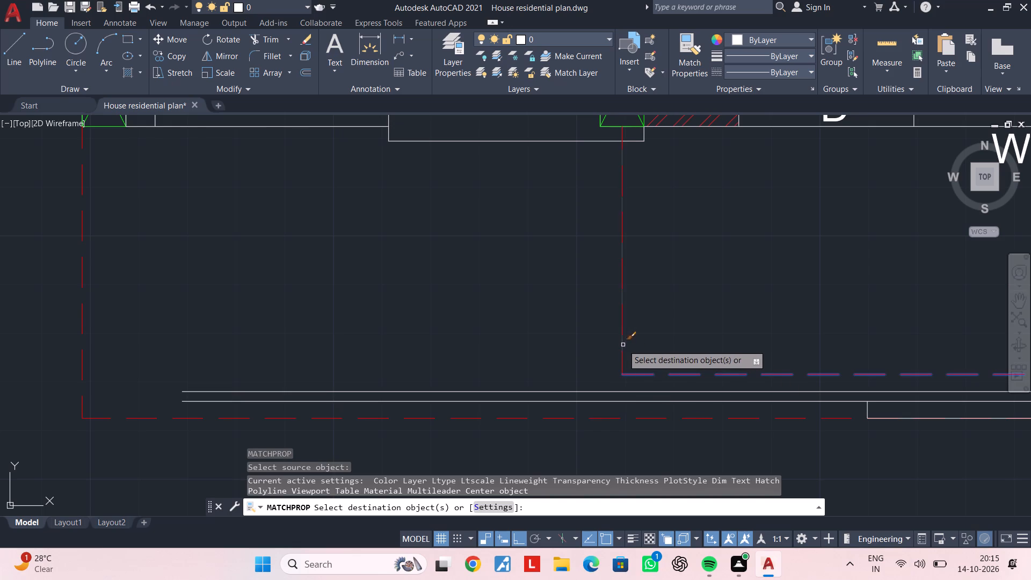
pyautogui.click(623, 345)
pyautogui.press('Escape')
pyautogui.press('Escape')
pyautogui.moveTo(587, 367); pyautogui.dragTo(615, 367, button='middle')
pyautogui.press('Escape')
pyautogui.press('Escape')
pyautogui.press('Escape')
pyautogui.press('Escape')
pyautogui.press('Escape')
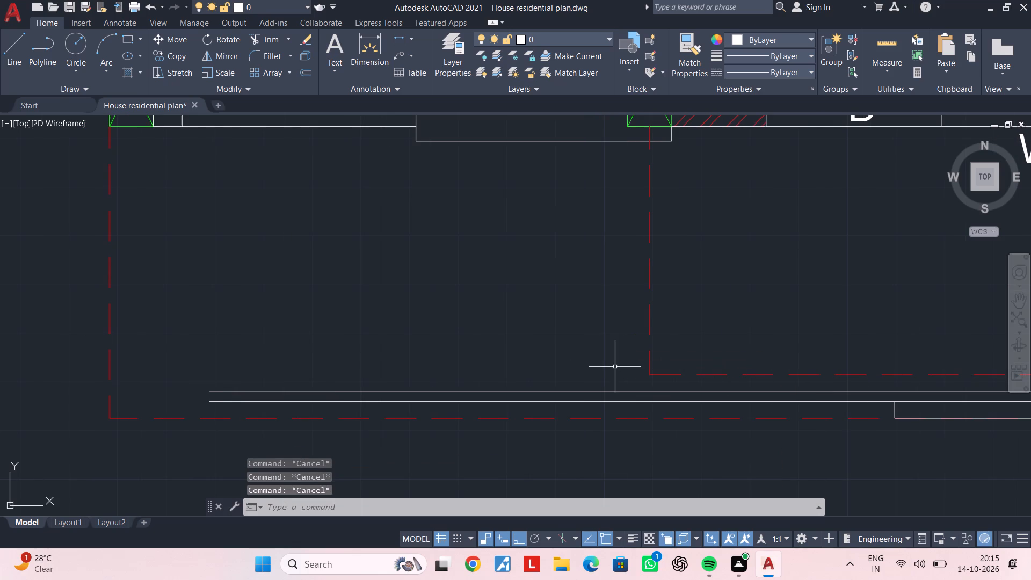
pyautogui.press('Escape')
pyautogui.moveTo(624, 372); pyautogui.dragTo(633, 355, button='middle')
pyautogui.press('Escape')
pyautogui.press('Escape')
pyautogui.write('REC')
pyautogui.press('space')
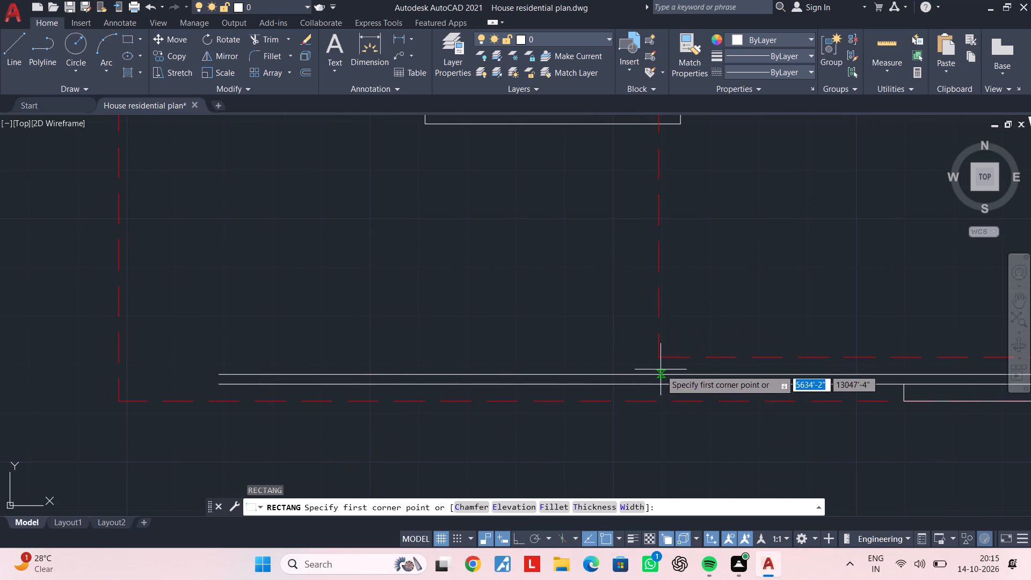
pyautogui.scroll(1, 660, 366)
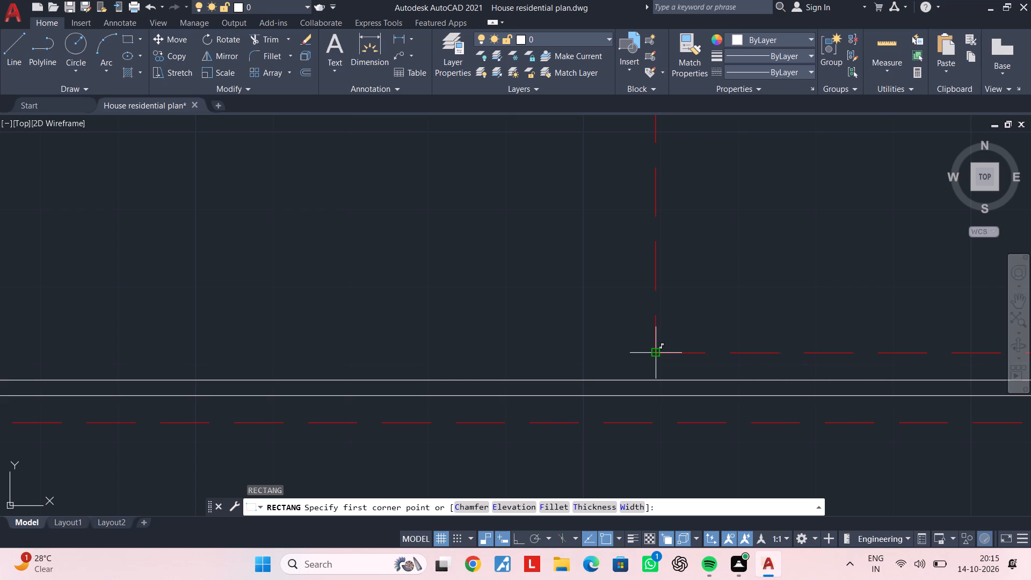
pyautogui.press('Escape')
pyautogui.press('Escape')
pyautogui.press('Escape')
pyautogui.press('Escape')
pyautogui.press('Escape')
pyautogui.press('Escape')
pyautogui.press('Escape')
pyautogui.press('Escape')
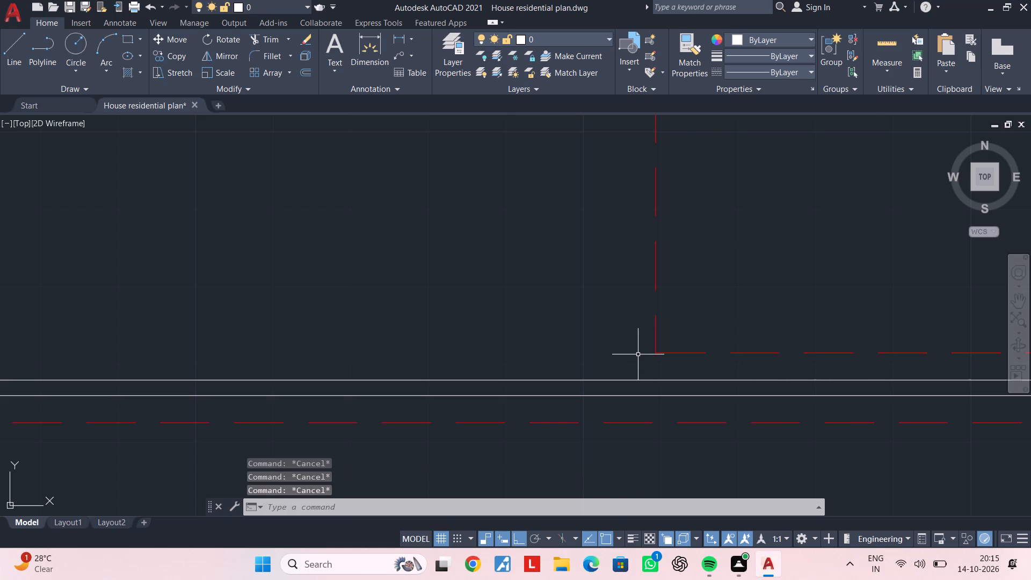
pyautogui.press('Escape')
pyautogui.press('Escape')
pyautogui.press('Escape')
# Draw a short vertical line joining the two parallel white front lines, just porch-side of the red dashed corner.
pyautogui.write('L')
pyautogui.press('space')
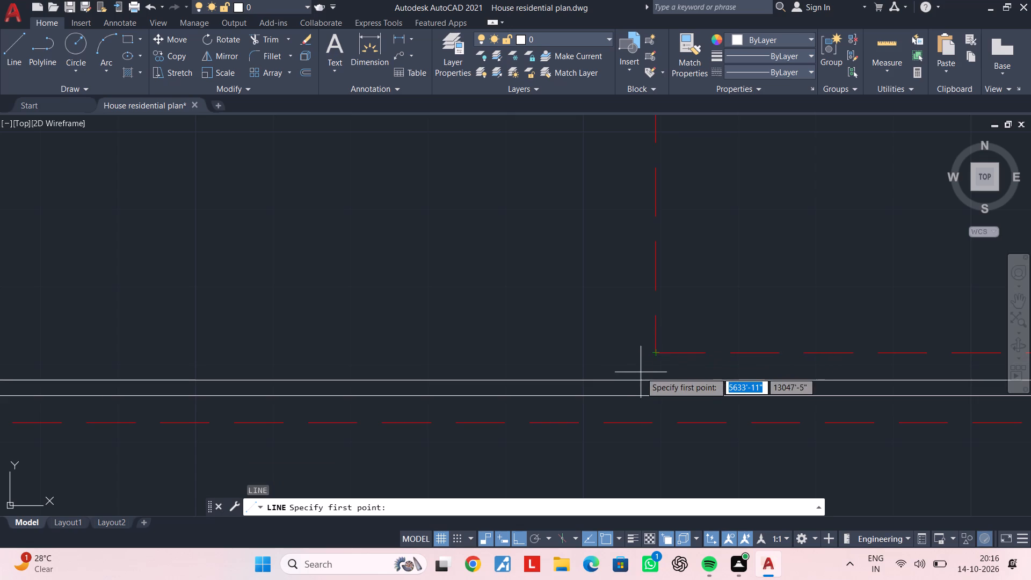
pyautogui.click(627, 380)
pyautogui.click(627, 398)
pyautogui.press('Escape')
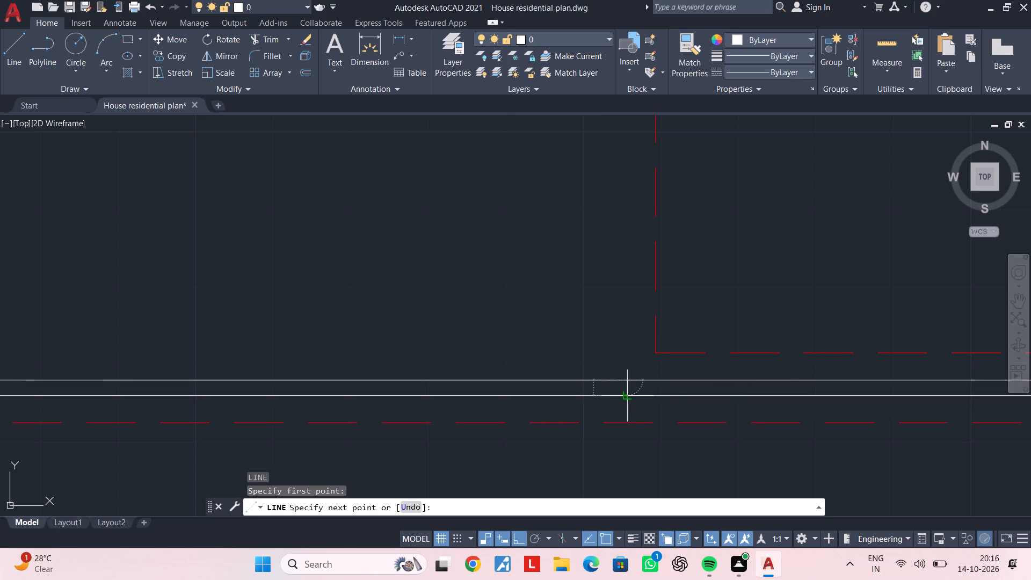
pyautogui.press('Escape')
pyautogui.press('Escape')
pyautogui.press('Escape')
pyautogui.press('Escape')
# Trim both parallel white front lines on the porch side of the short vertical line.
pyautogui.press('t')
pyautogui.press('r')
pyautogui.press('space')
pyautogui.scroll(-1, 600, 392)
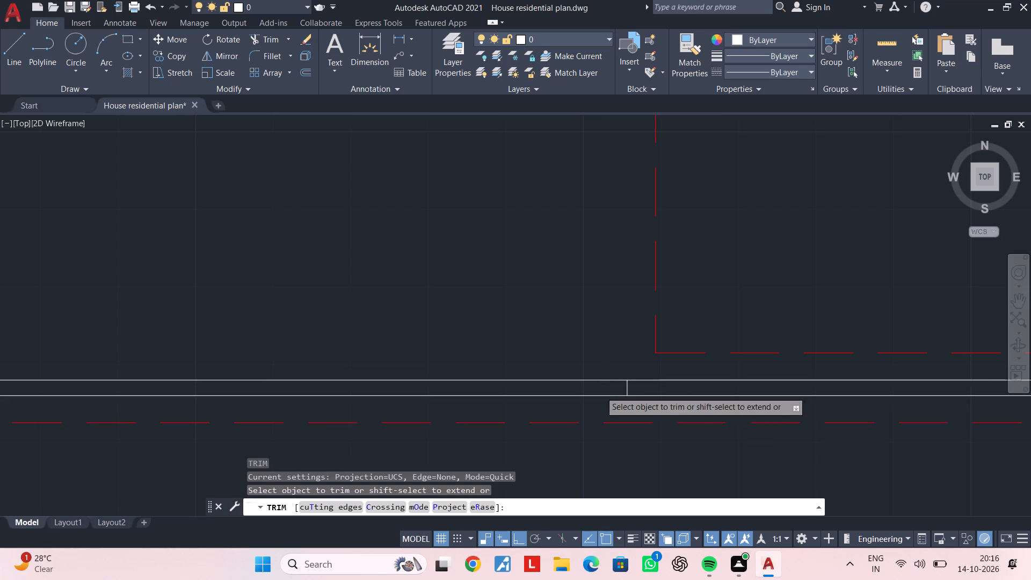
pyautogui.scroll(-1, 600, 393)
pyautogui.scroll(2, 583, 400)
pyautogui.click(583, 398)
pyautogui.click(575, 348)
pyautogui.press('Escape')
pyautogui.press('Escape')
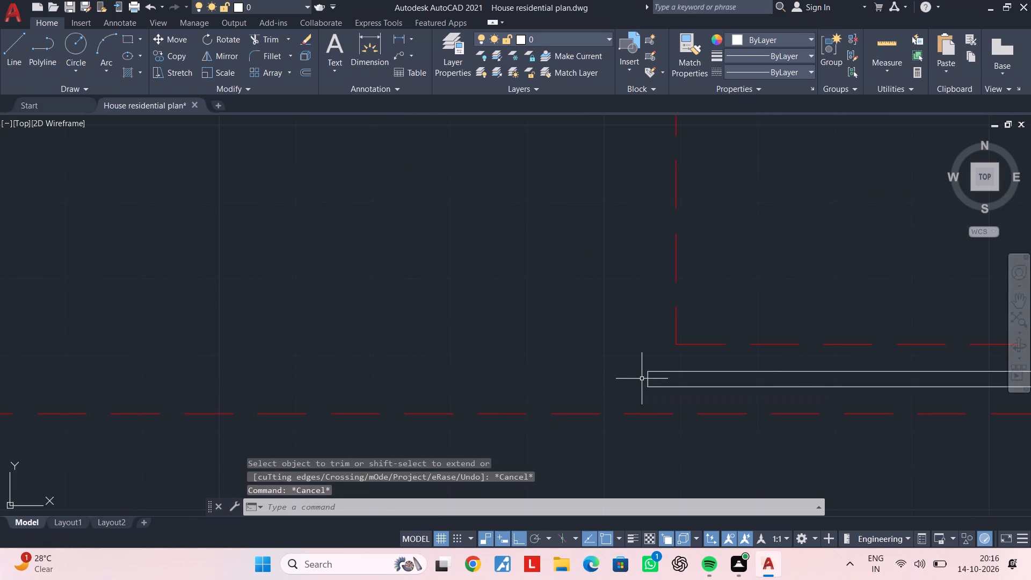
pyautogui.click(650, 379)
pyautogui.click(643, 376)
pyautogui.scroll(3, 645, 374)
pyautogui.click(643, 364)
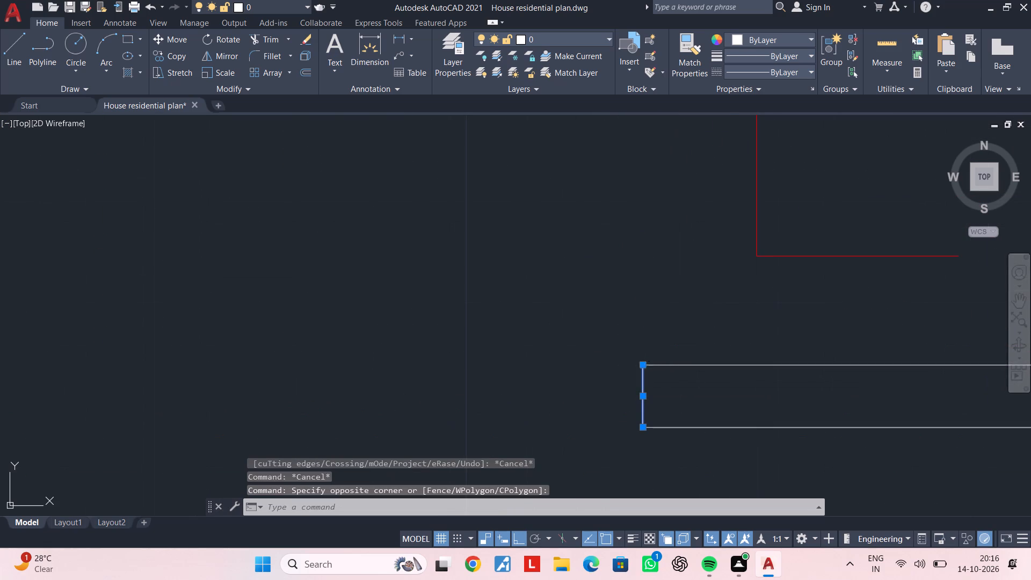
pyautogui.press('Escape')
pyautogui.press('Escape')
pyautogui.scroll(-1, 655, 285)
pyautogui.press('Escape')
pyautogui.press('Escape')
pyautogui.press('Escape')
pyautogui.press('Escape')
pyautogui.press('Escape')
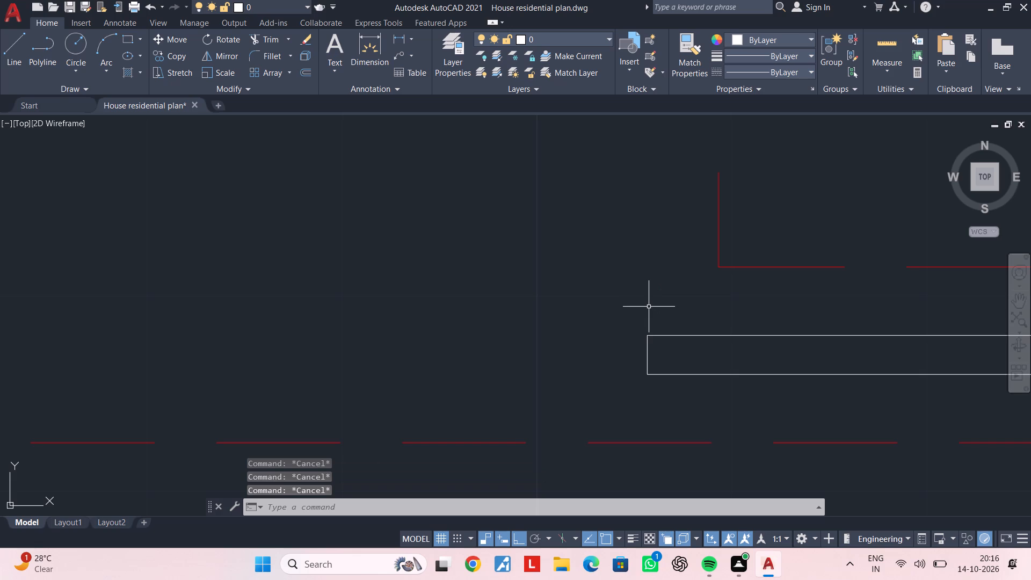
# Draw a horizontal helper line crossing just above the closed porch-side end of the two parallel white front lines.
pyautogui.moveTo(649, 303); pyautogui.dragTo(643, 328, button='middle')
pyautogui.press('Escape')
pyautogui.press('Escape')
pyautogui.press('Escape')
pyautogui.press('Escape')
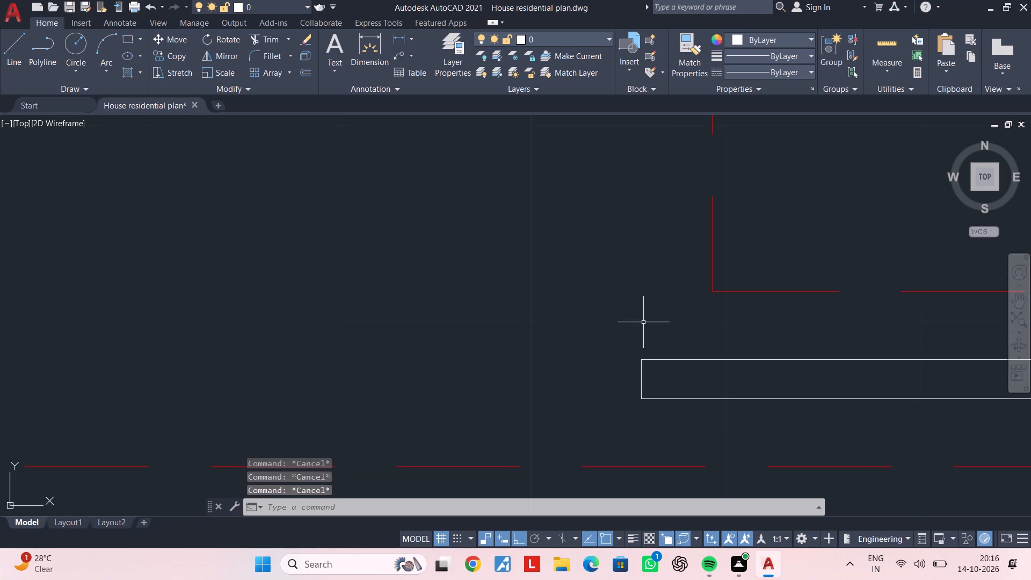
pyautogui.press('l')
pyautogui.press('Escape')
pyautogui.press('Escape')
pyautogui.write('L')
pyautogui.press('space')
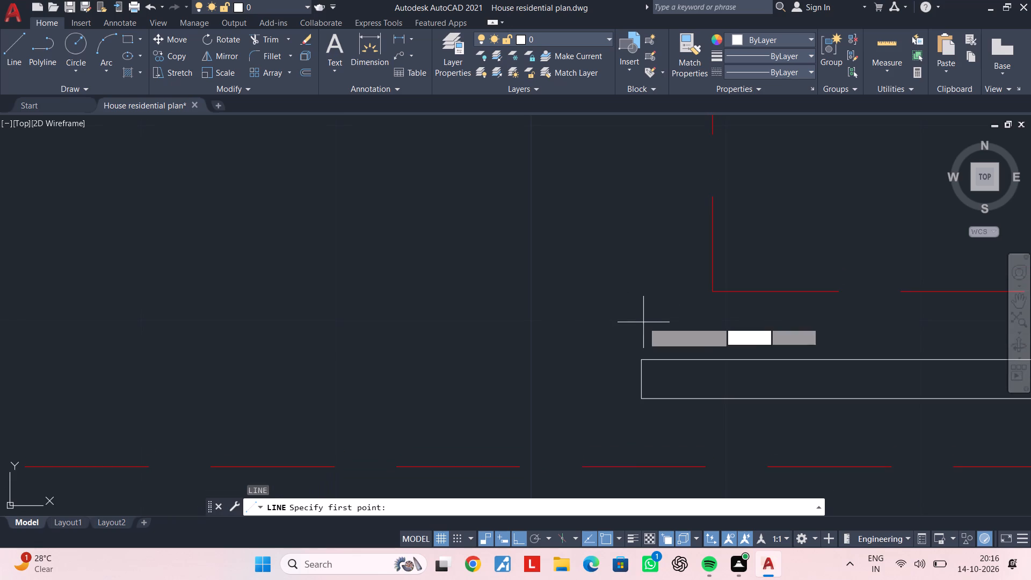
pyautogui.click(604, 308)
pyautogui.click(778, 314)
# Extend the short vertical end line of the parallel white front lines up to the helper line.
pyautogui.press('Escape')
pyautogui.press('Escape')
pyautogui.write('EX')
pyautogui.press('space')
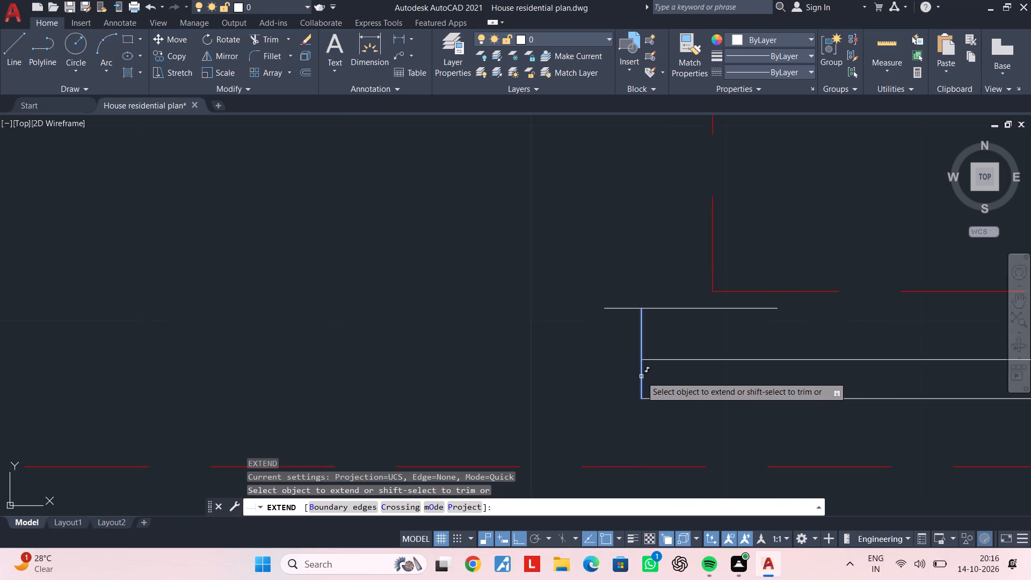
pyautogui.click(641, 376)
pyautogui.press('Escape')
pyautogui.press('Escape')
# Delete the horizontal helper line above the parallel white front lines.
pyautogui.click(672, 332)
pyautogui.click(665, 305)
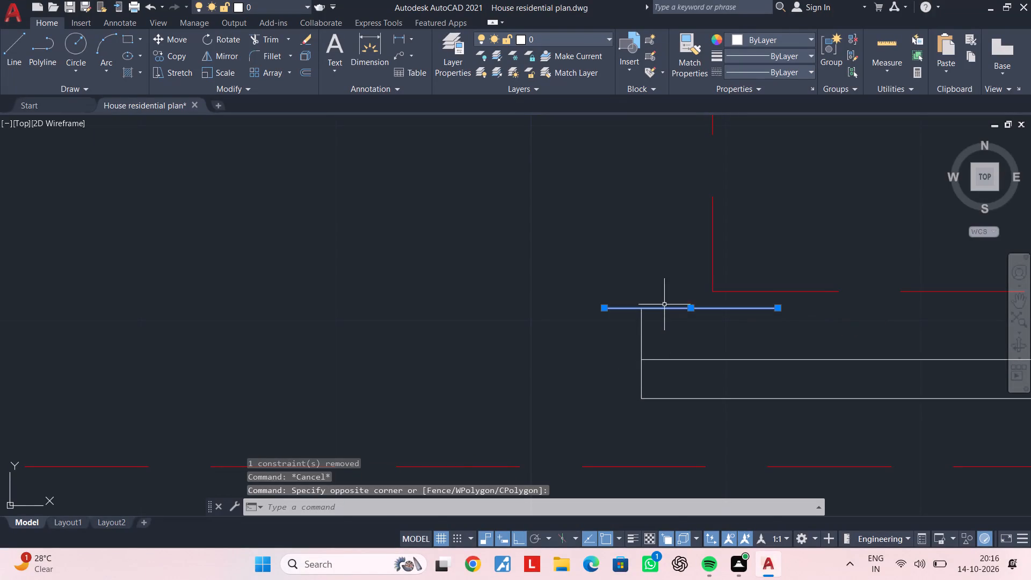
pyautogui.press('Delete')
pyautogui.moveTo(678, 338); pyautogui.dragTo(630, 348, button='middle')
pyautogui.press('Escape')
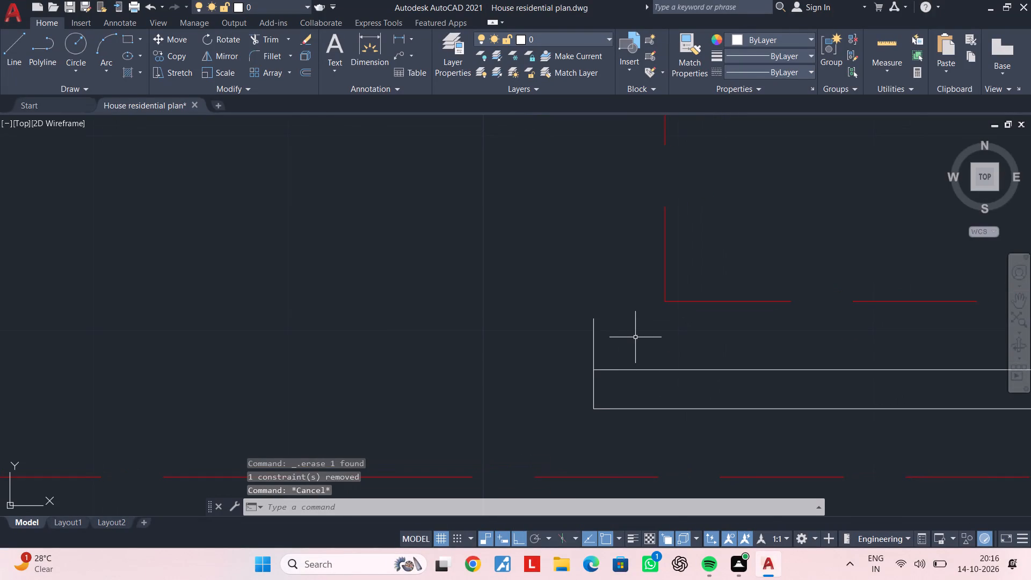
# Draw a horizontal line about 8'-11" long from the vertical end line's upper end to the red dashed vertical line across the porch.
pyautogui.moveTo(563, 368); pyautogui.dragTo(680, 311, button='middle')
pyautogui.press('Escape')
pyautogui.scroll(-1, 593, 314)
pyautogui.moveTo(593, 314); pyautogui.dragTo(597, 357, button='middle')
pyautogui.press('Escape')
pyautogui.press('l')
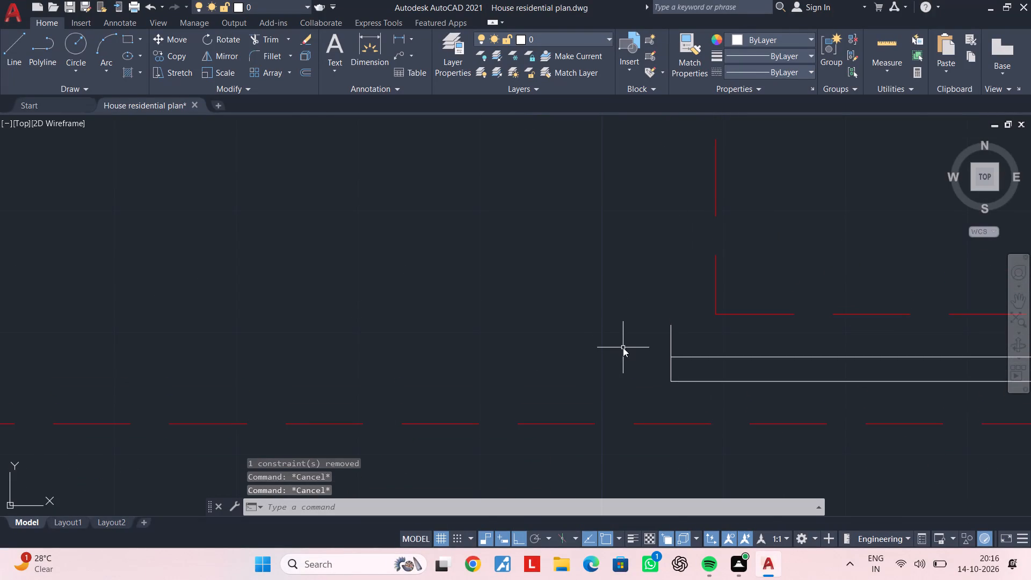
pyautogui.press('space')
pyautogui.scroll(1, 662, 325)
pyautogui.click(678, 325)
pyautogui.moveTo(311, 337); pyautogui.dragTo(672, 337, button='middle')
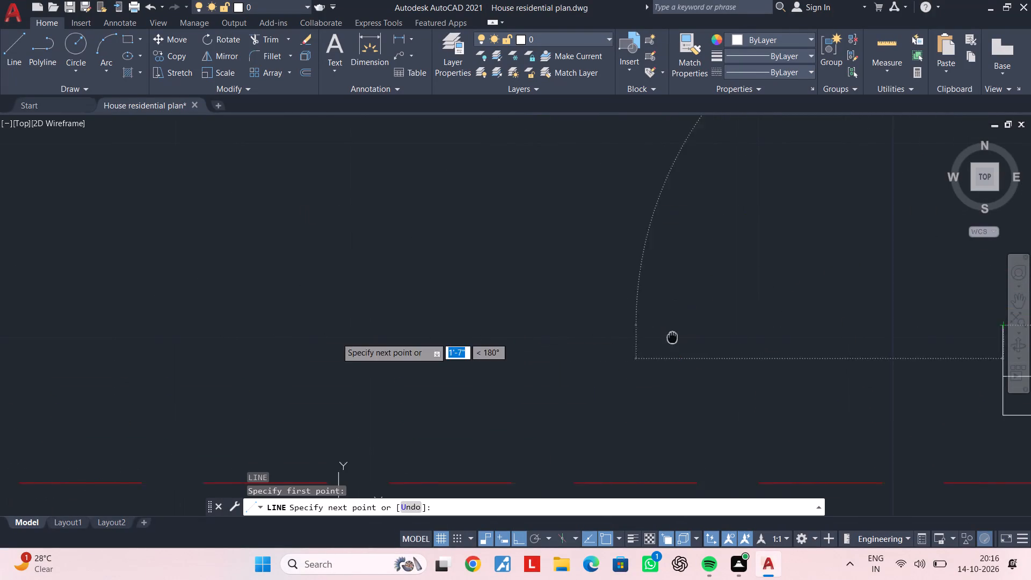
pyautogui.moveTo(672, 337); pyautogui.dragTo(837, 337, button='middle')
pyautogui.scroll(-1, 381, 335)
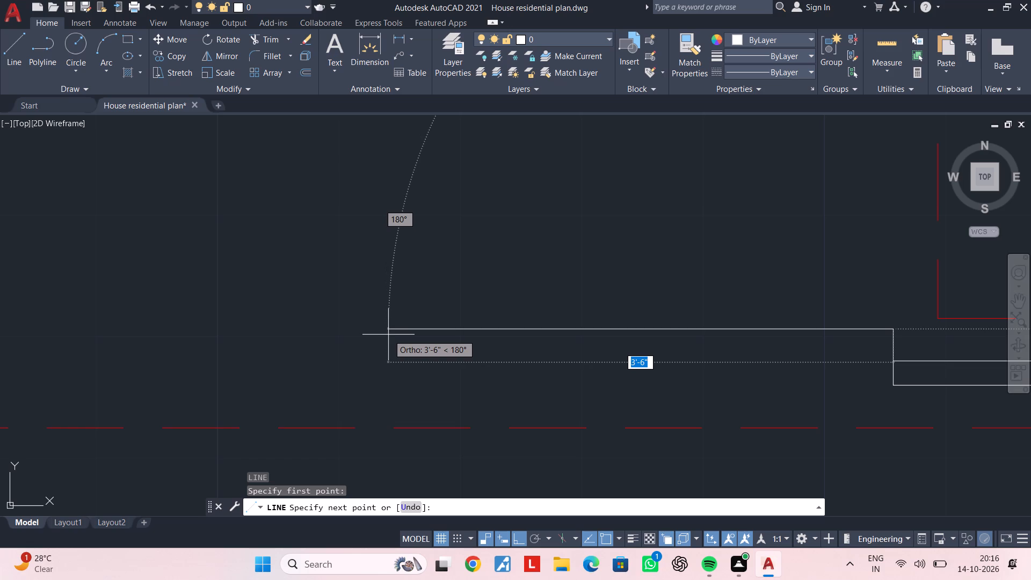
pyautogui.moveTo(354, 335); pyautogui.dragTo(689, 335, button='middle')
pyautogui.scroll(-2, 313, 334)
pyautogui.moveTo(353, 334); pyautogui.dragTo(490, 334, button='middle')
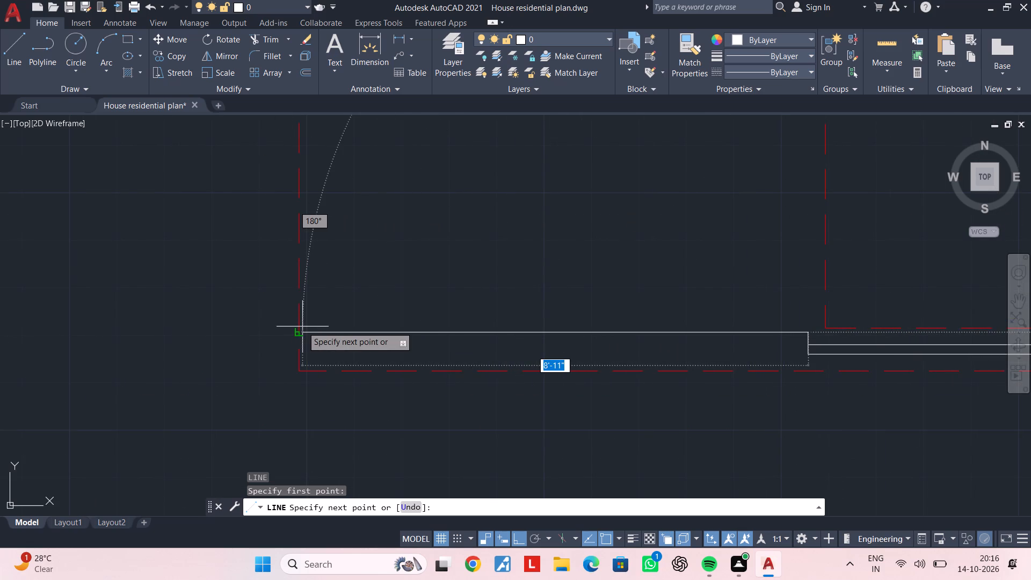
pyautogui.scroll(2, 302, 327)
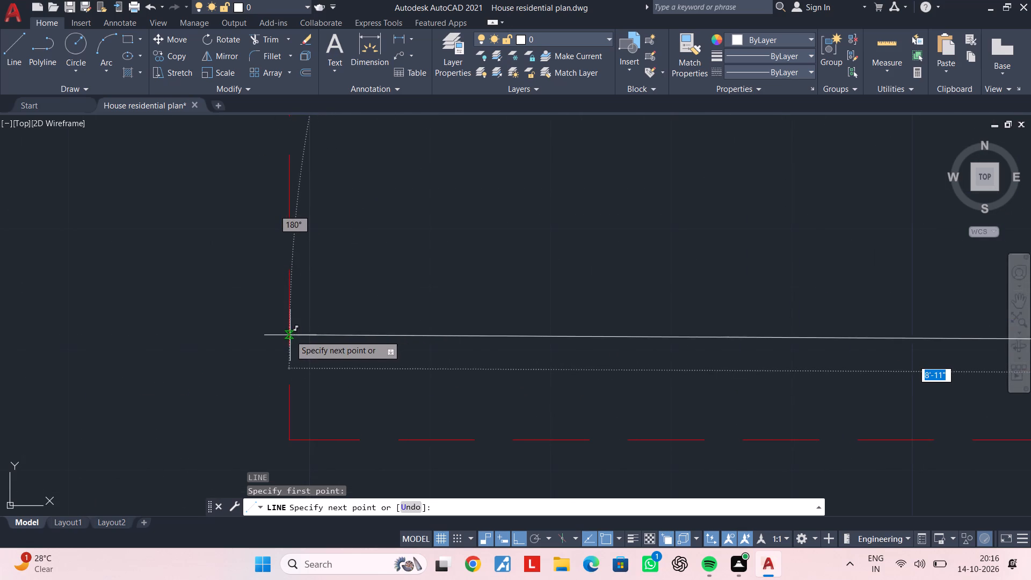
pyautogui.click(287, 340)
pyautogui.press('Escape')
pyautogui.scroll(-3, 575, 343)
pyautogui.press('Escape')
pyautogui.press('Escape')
# Offset the extended vertical end line 2" to each side.
pyautogui.moveTo(670, 331); pyautogui.dragTo(194, 326, button='middle')
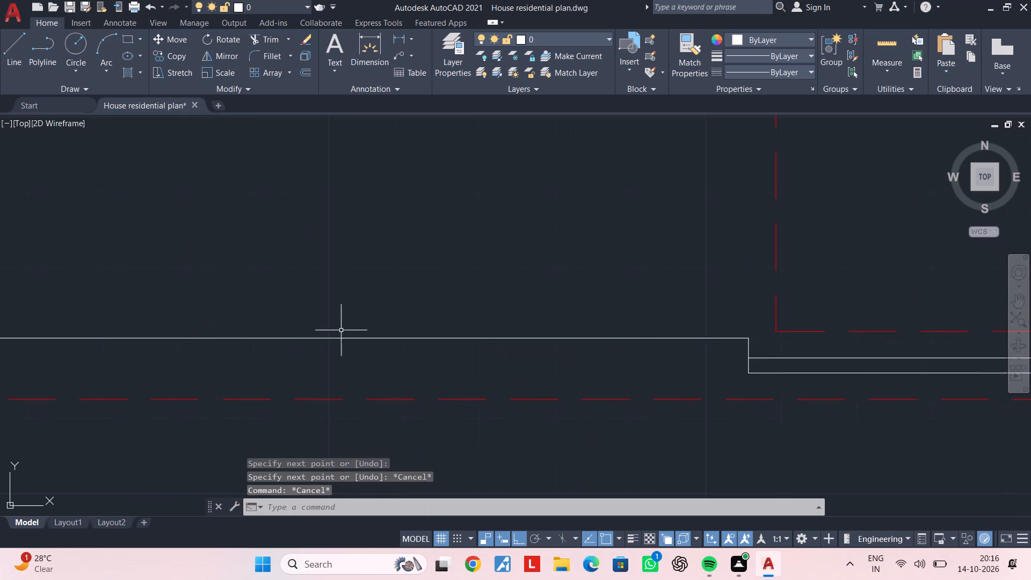
pyautogui.moveTo(593, 340); pyautogui.dragTo(387, 339, button='middle')
pyautogui.scroll(2, 581, 339)
pyautogui.moveTo(505, 366); pyautogui.dragTo(604, 373, button='middle')
pyautogui.press('Escape')
pyautogui.press('Escape')
pyautogui.press('Escape')
pyautogui.press('Escape')
pyautogui.press('Escape')
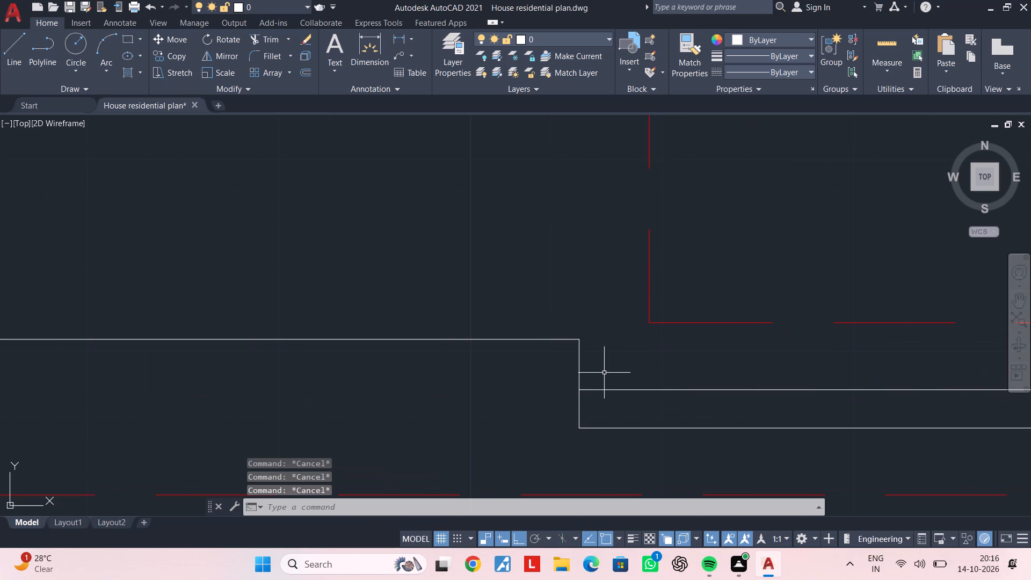
pyautogui.press('Escape')
pyautogui.press('Escape')
pyautogui.press('Escape')
pyautogui.moveTo(605, 375); pyautogui.dragTo(604, 368, button='middle')
pyautogui.press('Escape')
pyautogui.press('Escape')
pyautogui.press('o')
pyautogui.write('F')
pyautogui.press('space')
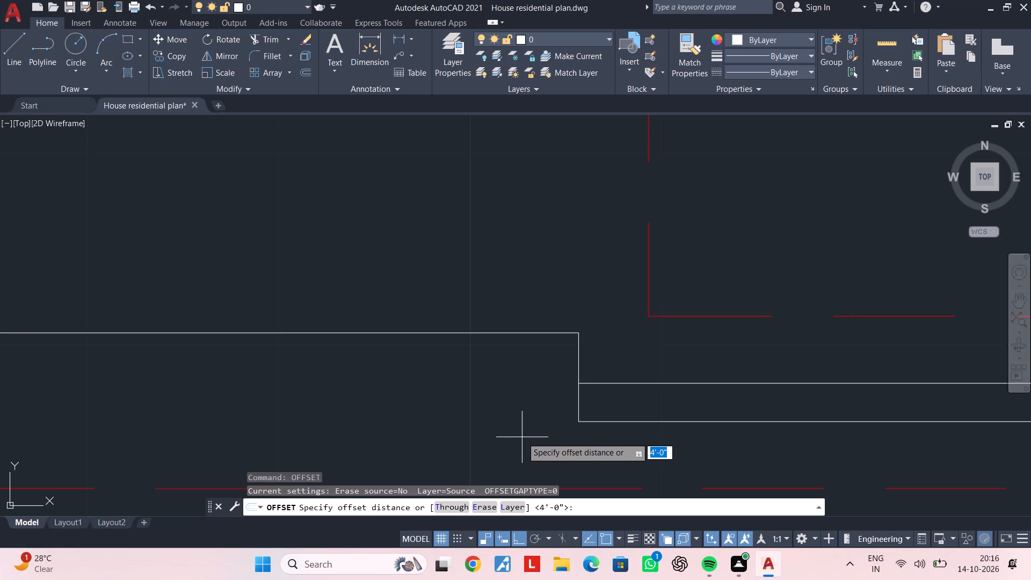
pyautogui.write('2"')
pyautogui.press('Return')
pyautogui.click(582, 388)
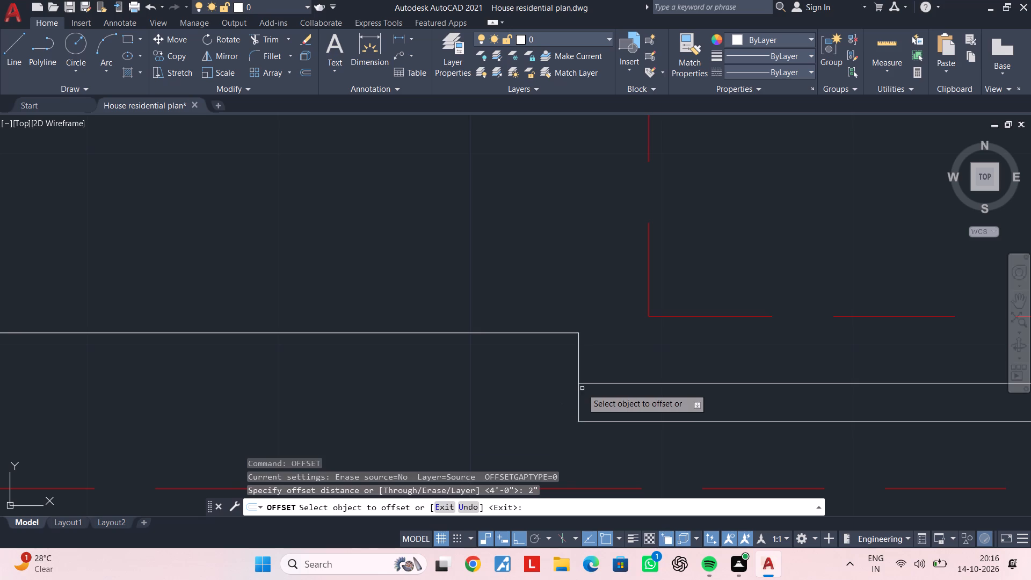
pyautogui.click(577, 392)
pyautogui.click(527, 395)
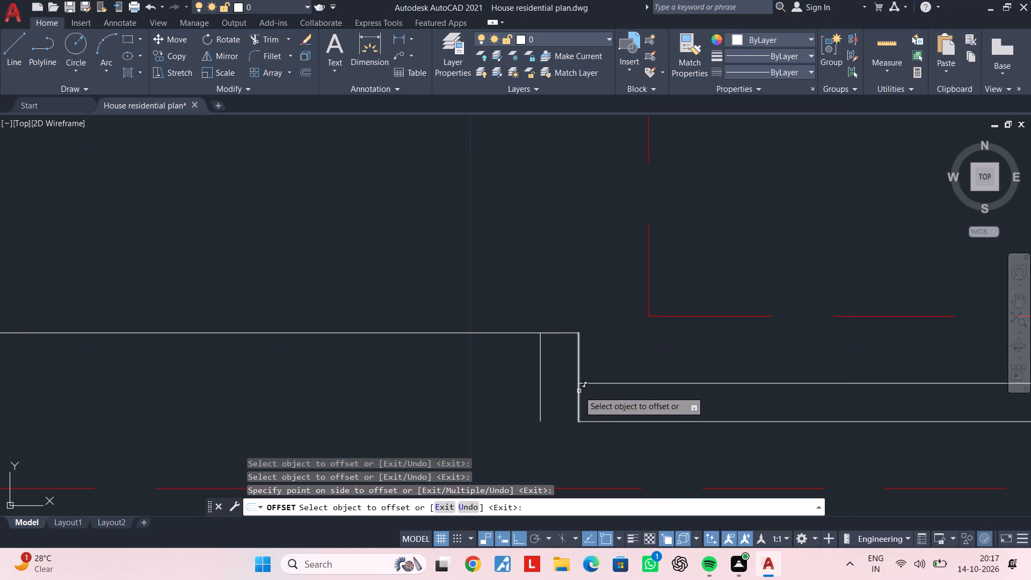
pyautogui.click(579, 391)
pyautogui.click(633, 383)
pyautogui.press('Escape')
pyautogui.press('Escape')
# Delete the porch-side copy of the vertical end line.
pyautogui.click(564, 378)
pyautogui.click(501, 390)
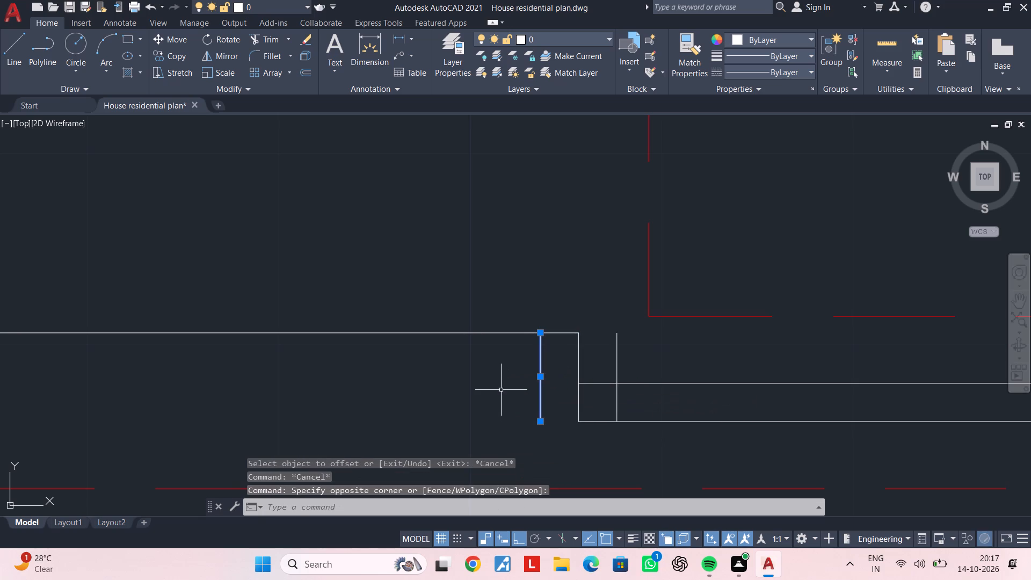
pyautogui.press('Delete')
pyautogui.press('Escape')
pyautogui.press('Escape')
pyautogui.press('Escape')
pyautogui.press('Escape')
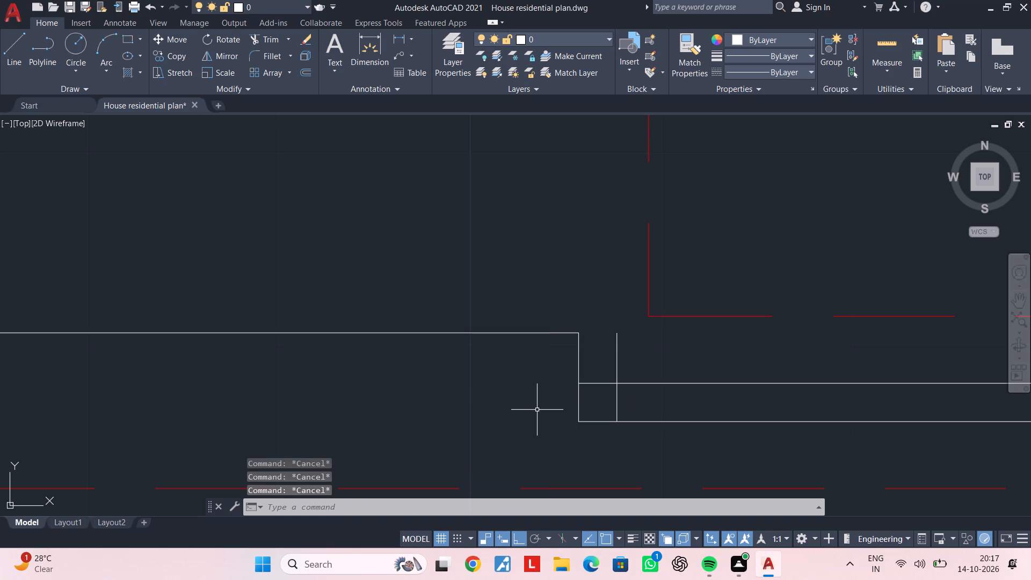
# Trim the inner white front line between the two verticals and the inner vertical's part between the parallel front lines.
pyautogui.press('t')
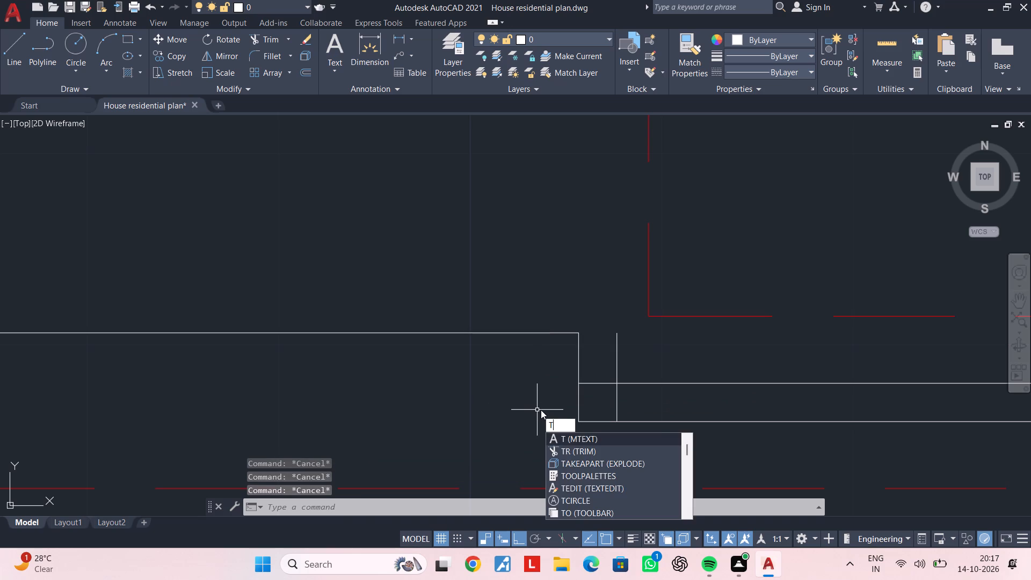
pyautogui.write('R')
pyautogui.press('space')
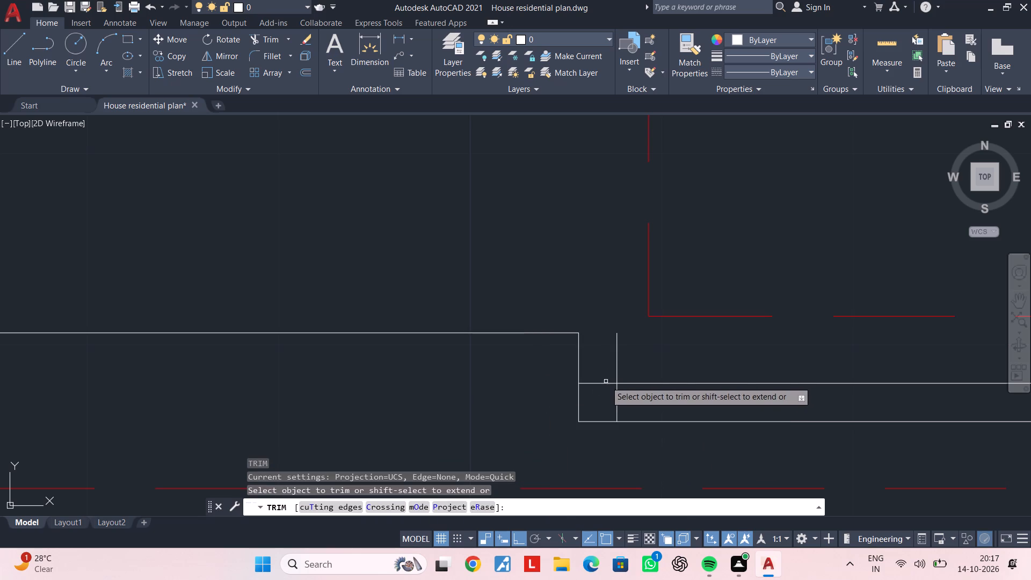
pyautogui.click(604, 382)
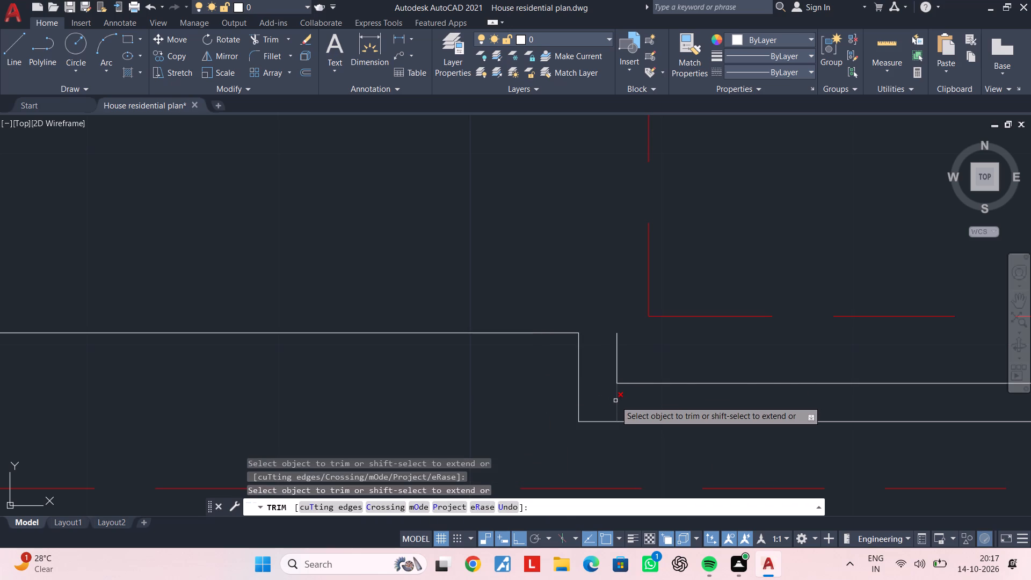
pyautogui.click(615, 401)
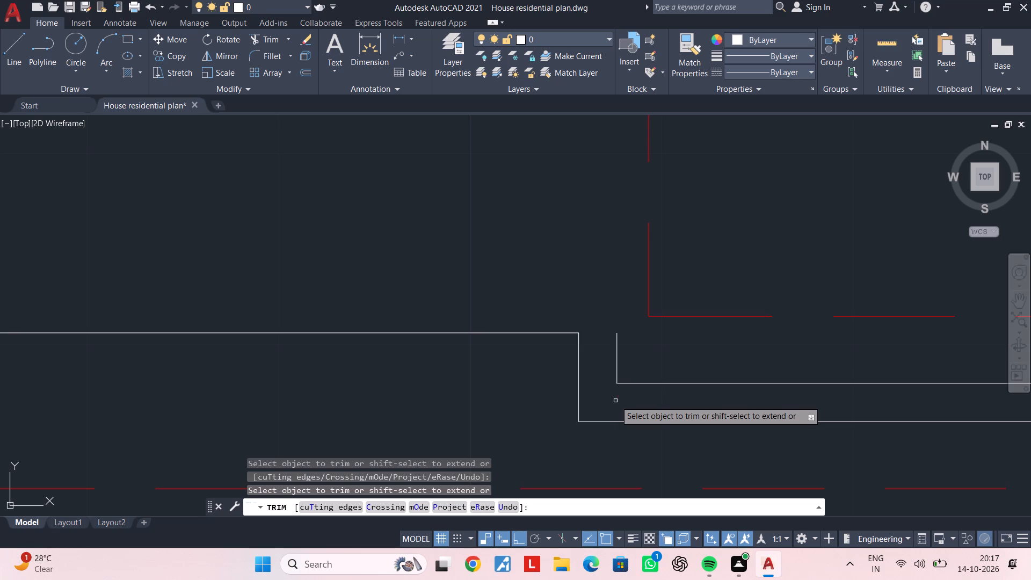
pyautogui.press('Escape')
pyautogui.press('Escape')
pyautogui.press('Escape')
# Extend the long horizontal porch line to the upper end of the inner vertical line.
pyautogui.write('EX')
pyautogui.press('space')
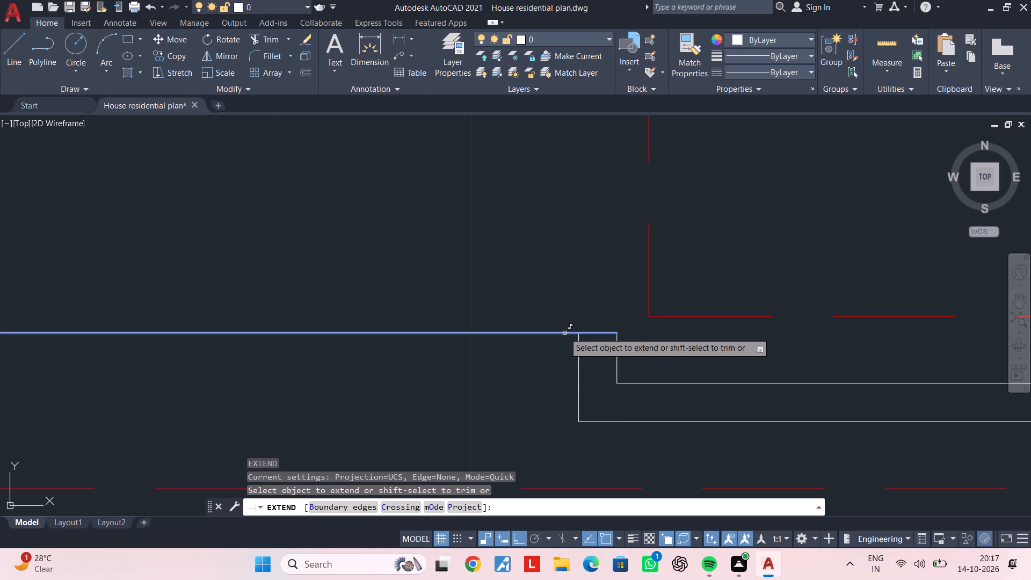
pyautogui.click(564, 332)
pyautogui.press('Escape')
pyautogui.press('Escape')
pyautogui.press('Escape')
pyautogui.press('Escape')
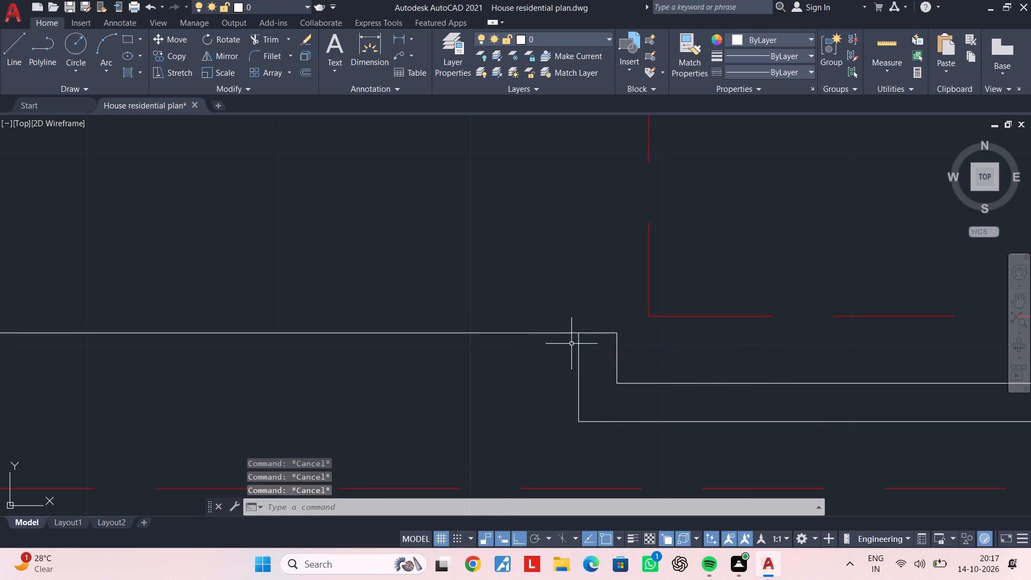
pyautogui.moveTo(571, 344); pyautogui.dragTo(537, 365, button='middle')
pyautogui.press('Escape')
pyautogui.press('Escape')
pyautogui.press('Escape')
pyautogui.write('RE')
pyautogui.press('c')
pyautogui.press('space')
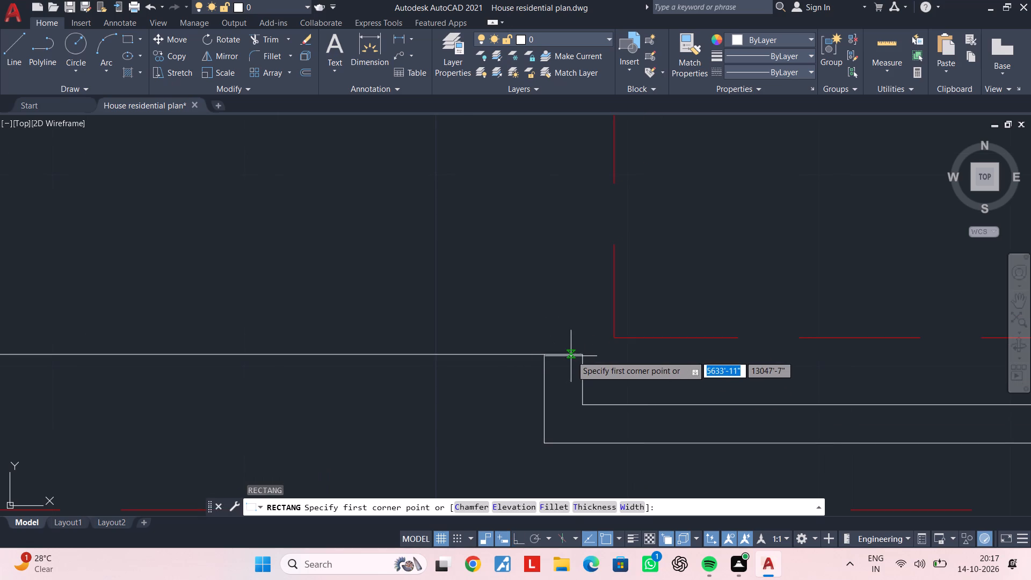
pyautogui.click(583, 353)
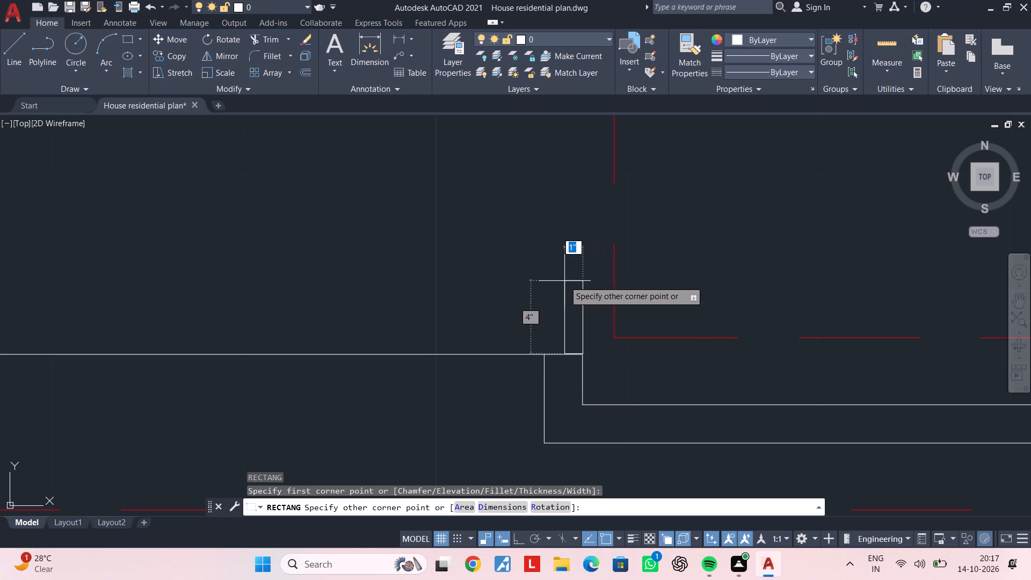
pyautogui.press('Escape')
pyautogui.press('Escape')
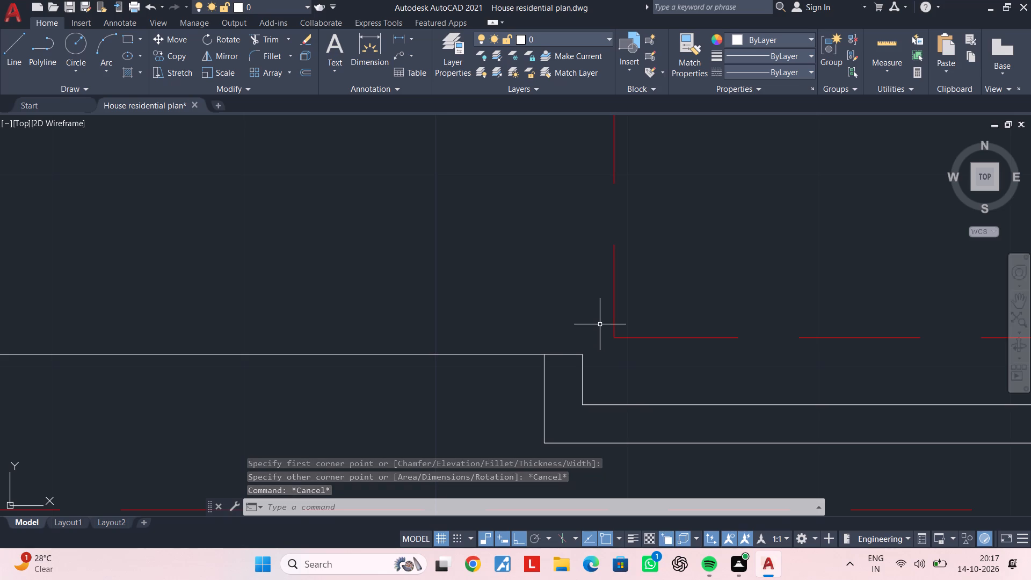
# Draw a horizontal line toward the porch from the red dashed vertical line, crossing above both white vertical lines.
pyautogui.write('L')
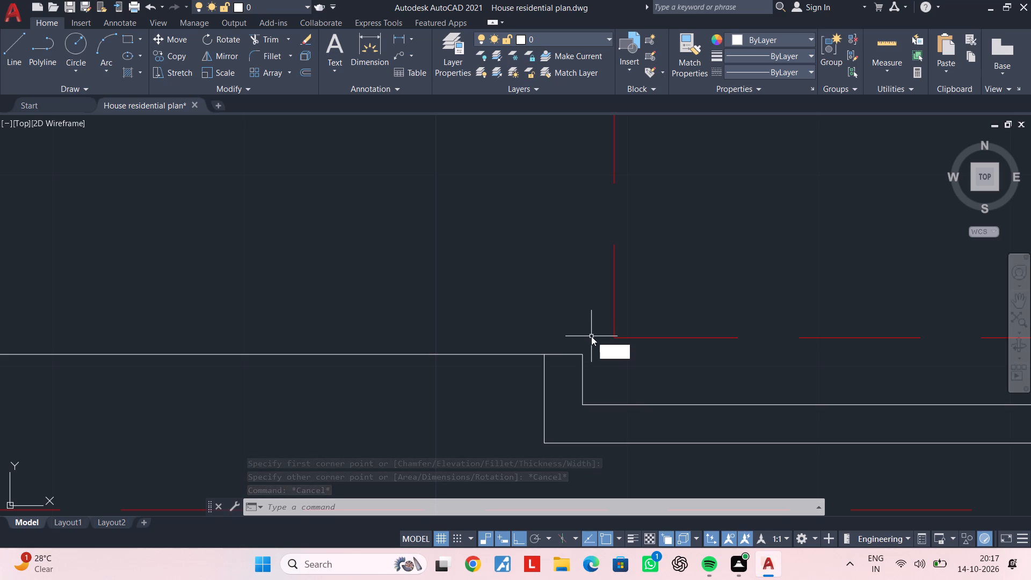
pyautogui.press('space')
pyautogui.click(614, 298)
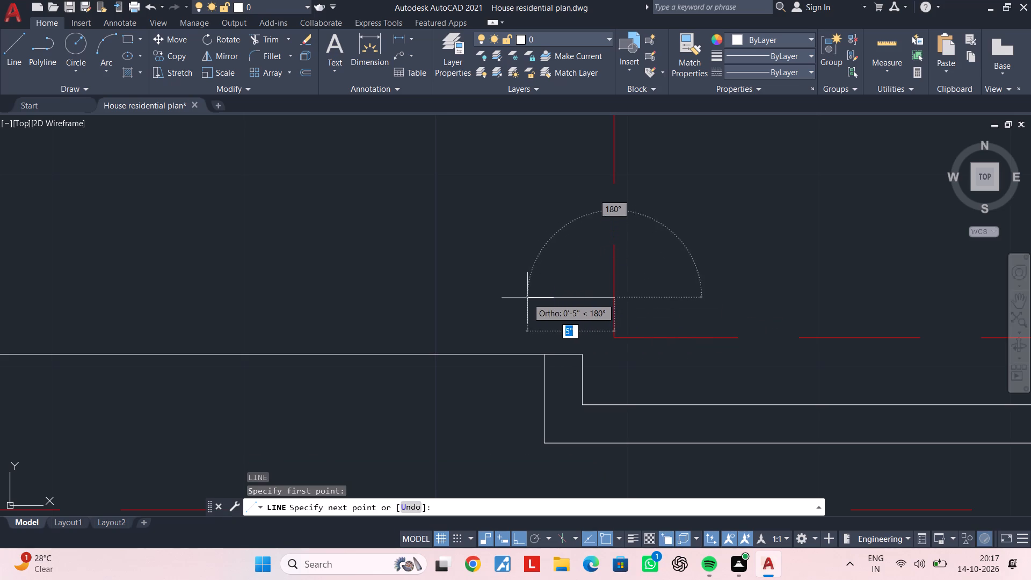
pyautogui.click(483, 298)
pyautogui.press('Escape')
pyautogui.press('Escape')
pyautogui.press('Escape')
pyautogui.press('Escape')
pyautogui.press('Escape')
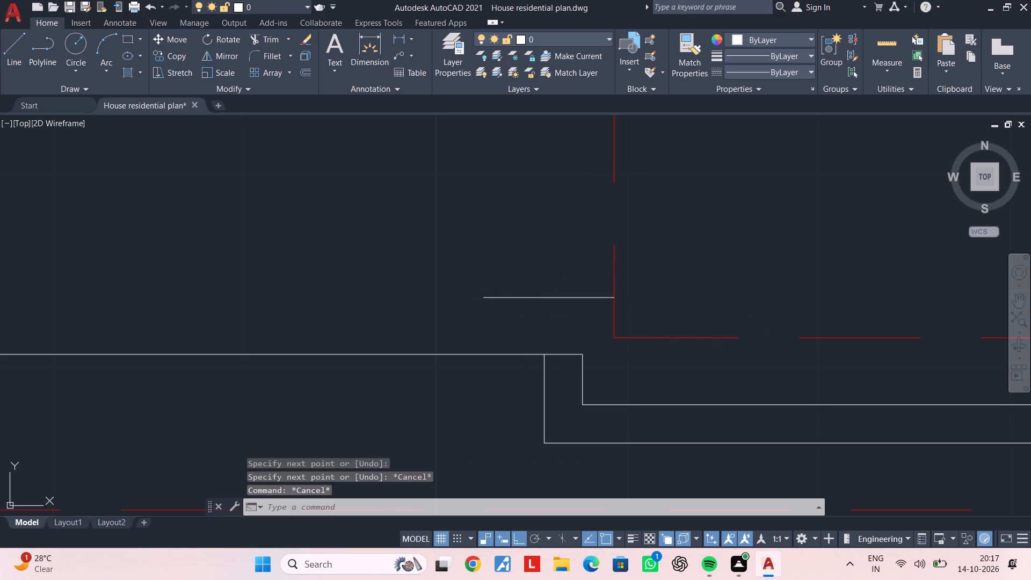
# Extend both white vertical lines up to the new horizontal line.
pyautogui.write('EX')
pyautogui.press('space')
pyautogui.click(600, 374)
pyautogui.click(533, 379)
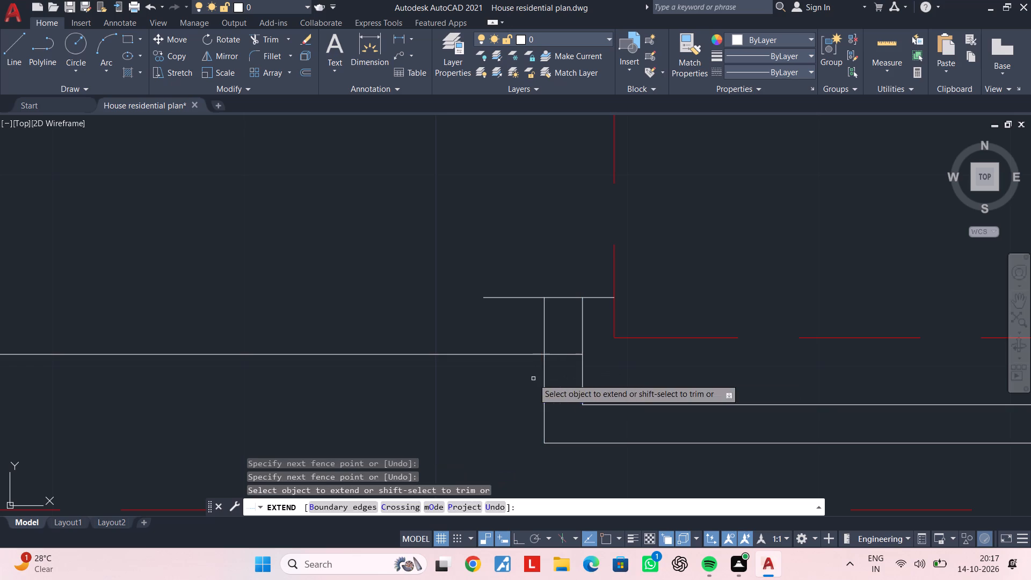
pyautogui.press('Escape')
pyautogui.press('Escape')
pyautogui.press('Escape')
# Trim both overhanging ends of the new horizontal line so it caps the two white verticals.
pyautogui.write('TR')
pyautogui.press('space')
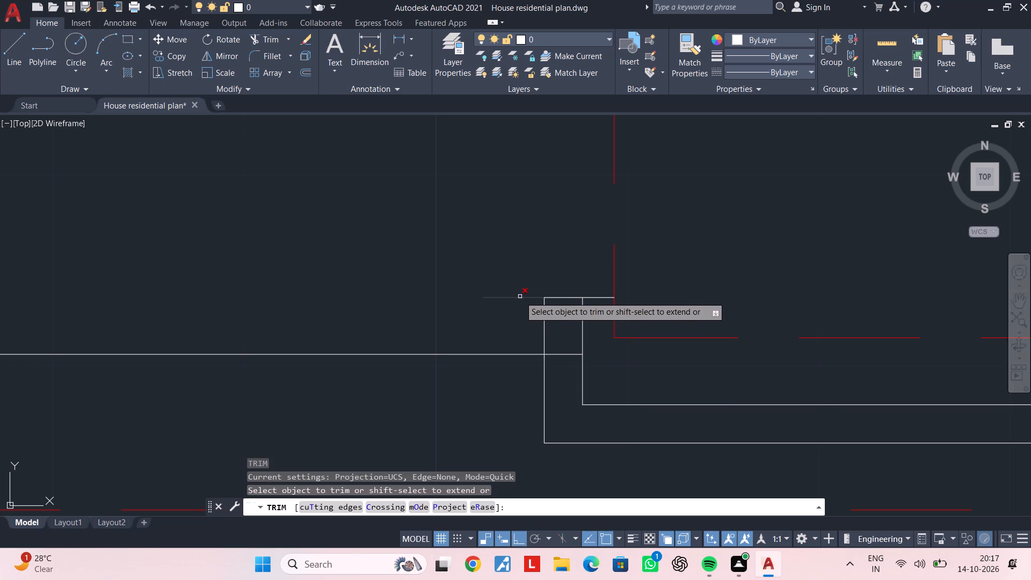
pyautogui.click(520, 296)
pyautogui.click(594, 296)
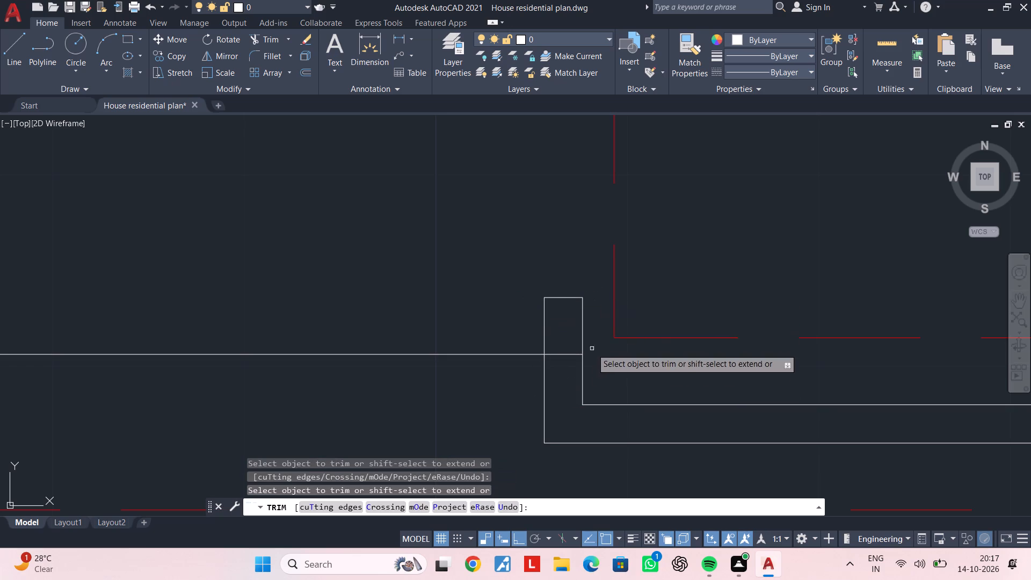
pyautogui.press('Escape')
# Delete the long horizontal porch line crossing the two white verticals.
pyautogui.click(562, 356)
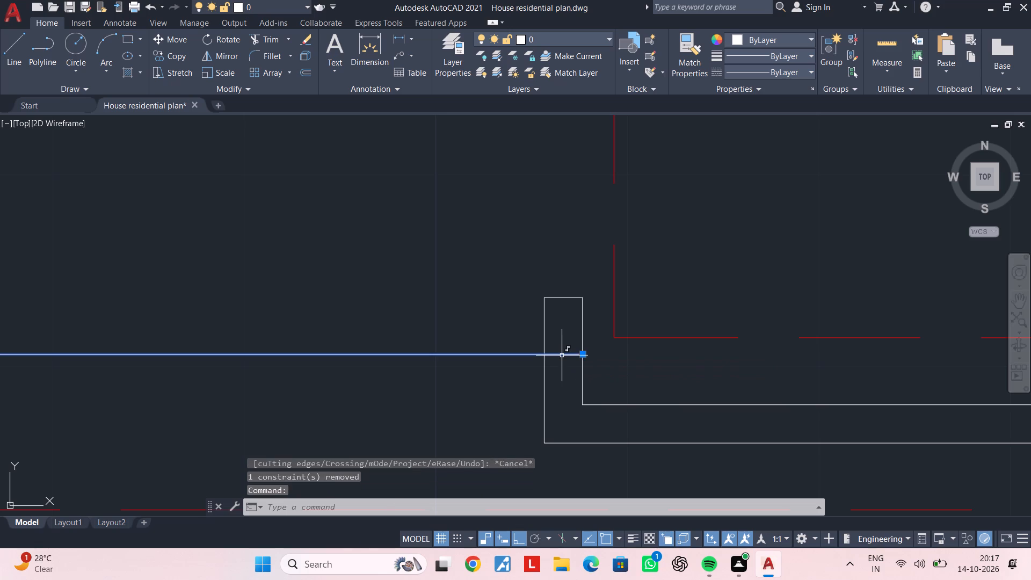
pyautogui.press('Delete')
pyautogui.scroll(-1, 562, 360)
pyautogui.moveTo(568, 364); pyautogui.dragTo(629, 400, button='middle')
pyautogui.scroll(1, 636, 388)
pyautogui.moveTo(644, 388); pyautogui.dragTo(613, 394, button='middle')
pyautogui.press('Escape')
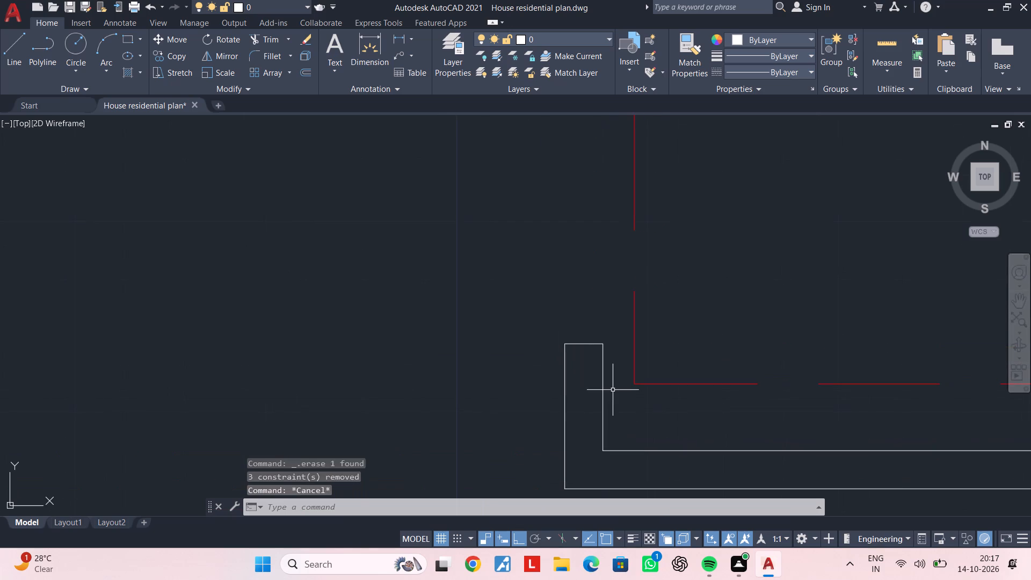
# Move the short horizontal cap line down about 1" between the two white vertical lines.
pyautogui.press('Escape')
pyautogui.moveTo(612, 375); pyautogui.dragTo(611, 388, button='middle')
pyautogui.click(591, 356)
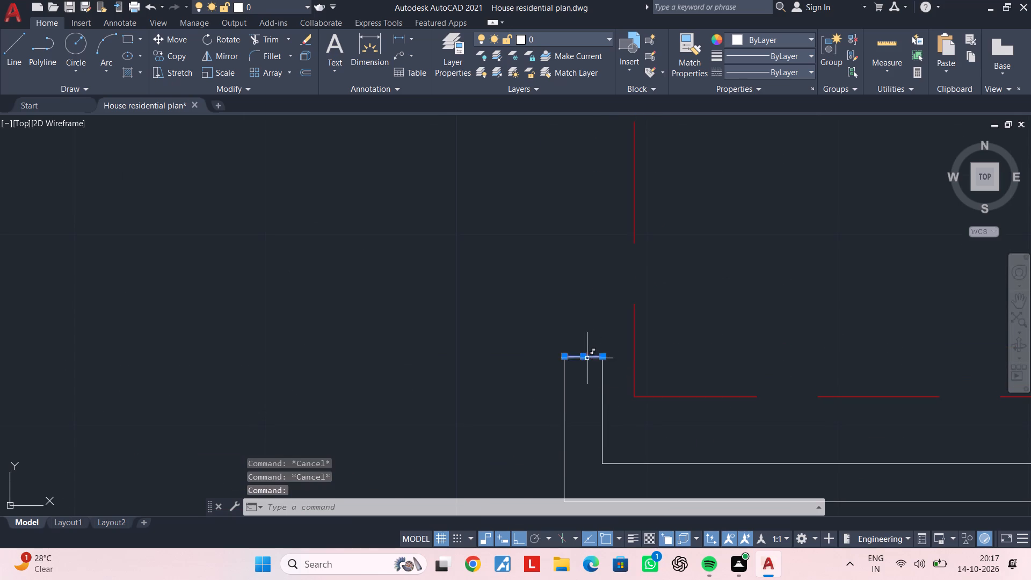
pyautogui.press('m')
pyautogui.press('space')
pyautogui.scroll(2, 575, 374)
pyautogui.click(581, 367)
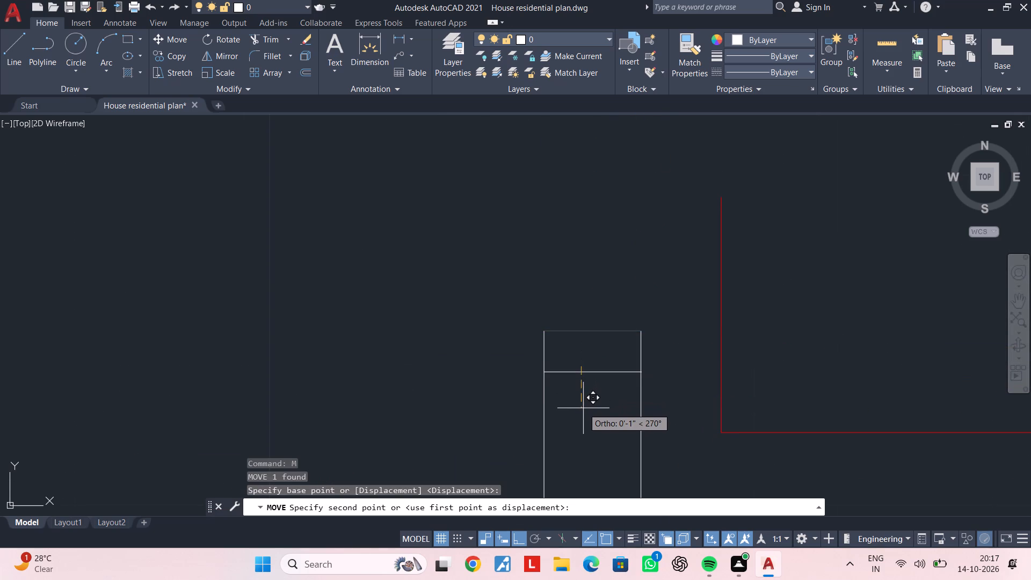
pyautogui.scroll(-1, 583, 408)
pyautogui.click(586, 426)
pyautogui.press('Escape')
pyautogui.press('Escape')
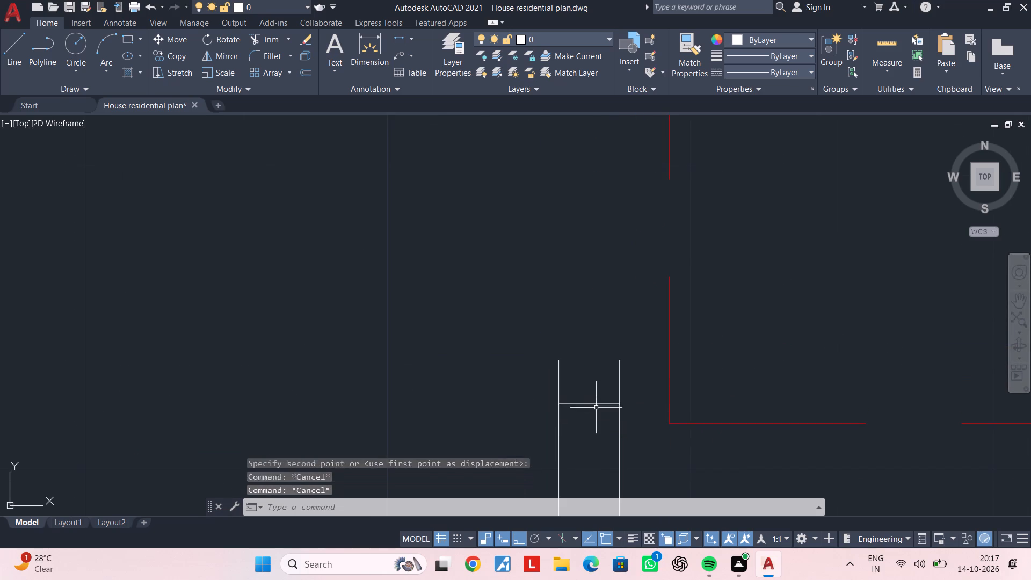
# Trim both white vertical lines where they stick up above the lowered cap line.
pyautogui.press('t')
pyautogui.press('r')
pyautogui.press('space')
pyautogui.click(634, 374)
pyautogui.click(529, 377)
pyautogui.press('Escape')
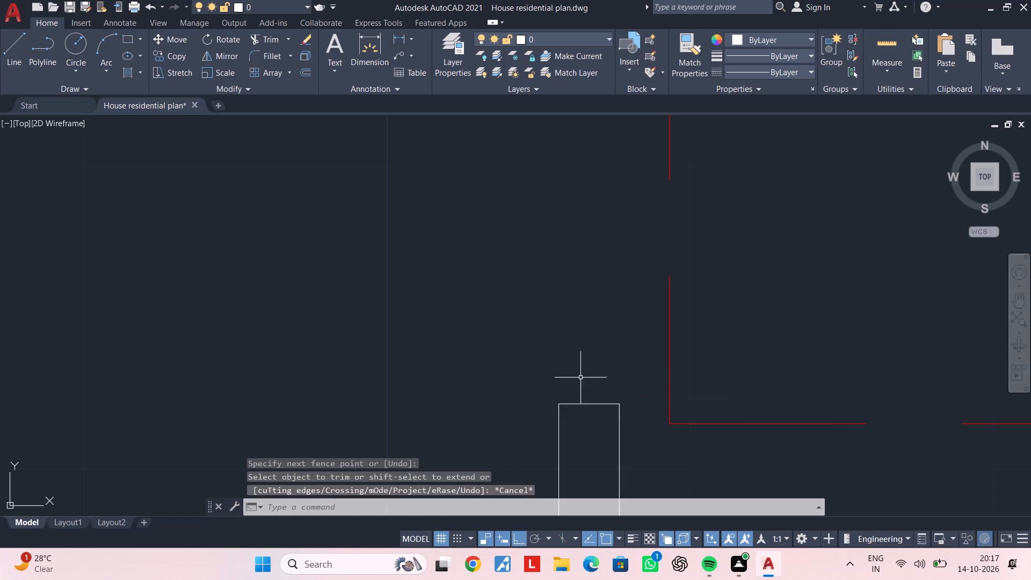
pyautogui.press('Escape')
pyautogui.press('Escape')
pyautogui.press('Escape')
pyautogui.press('Escape')
pyautogui.press('Escape')
pyautogui.press('Escape')
pyautogui.press('Escape')
pyautogui.press('Escape')
pyautogui.press('Escape')
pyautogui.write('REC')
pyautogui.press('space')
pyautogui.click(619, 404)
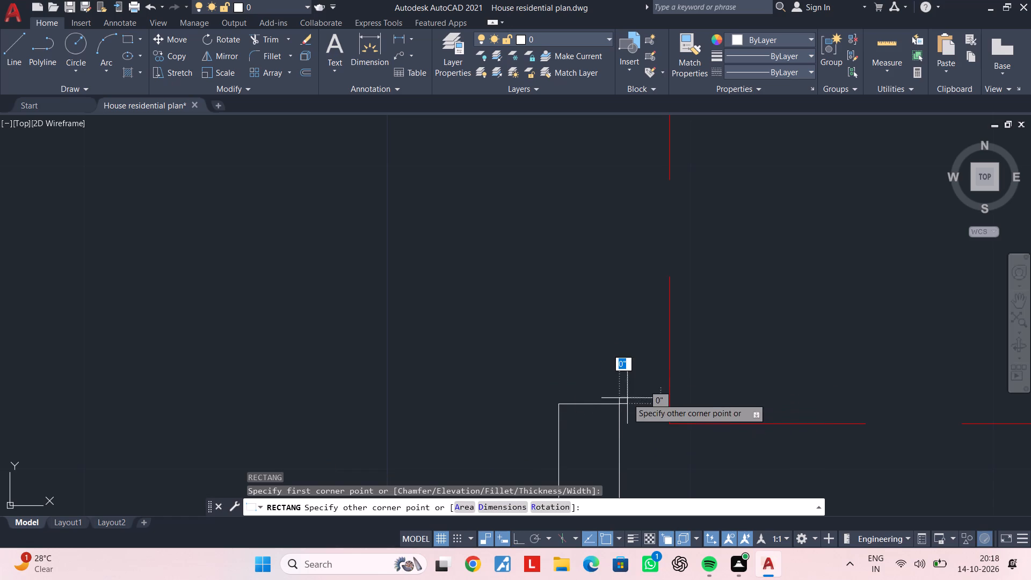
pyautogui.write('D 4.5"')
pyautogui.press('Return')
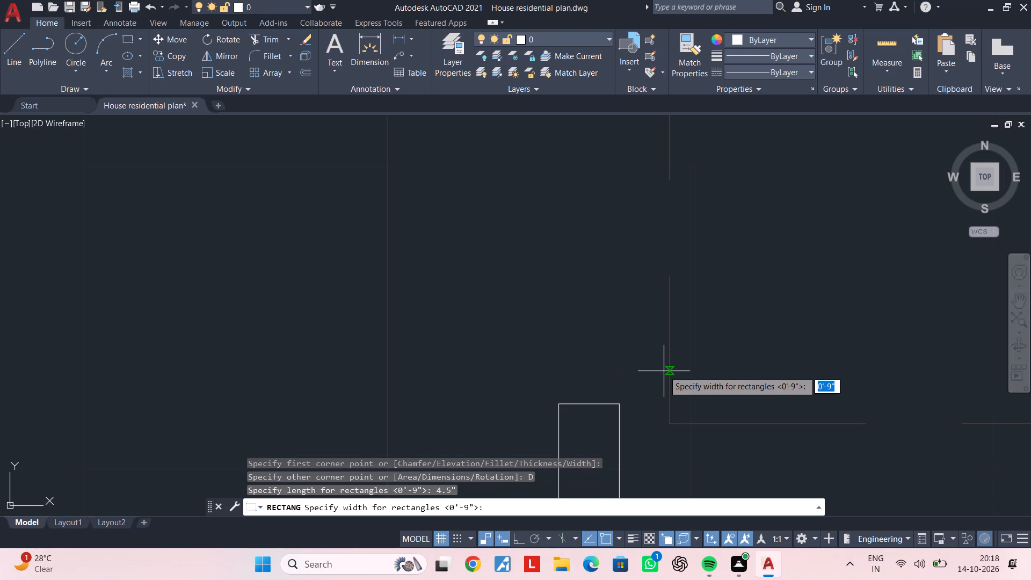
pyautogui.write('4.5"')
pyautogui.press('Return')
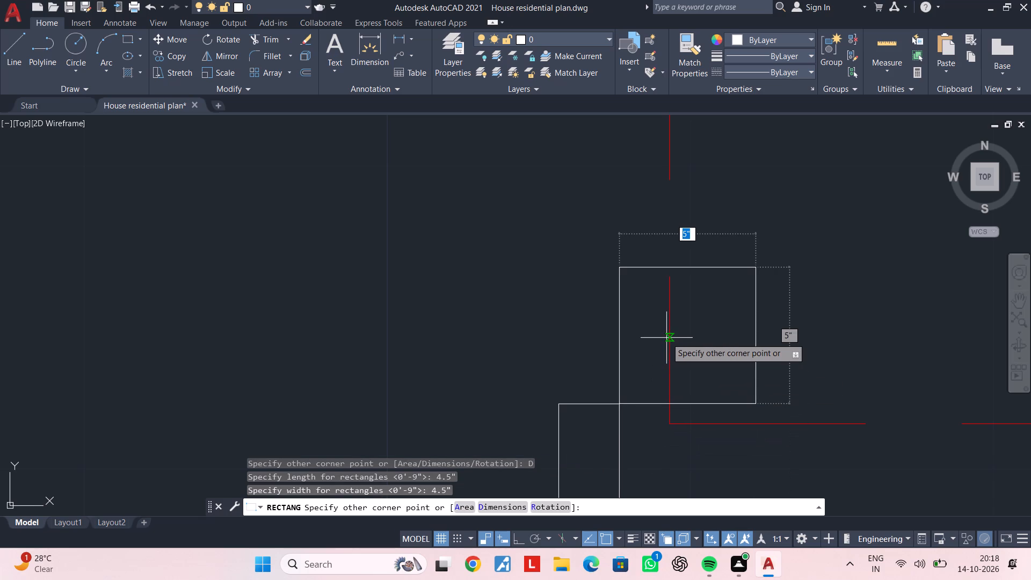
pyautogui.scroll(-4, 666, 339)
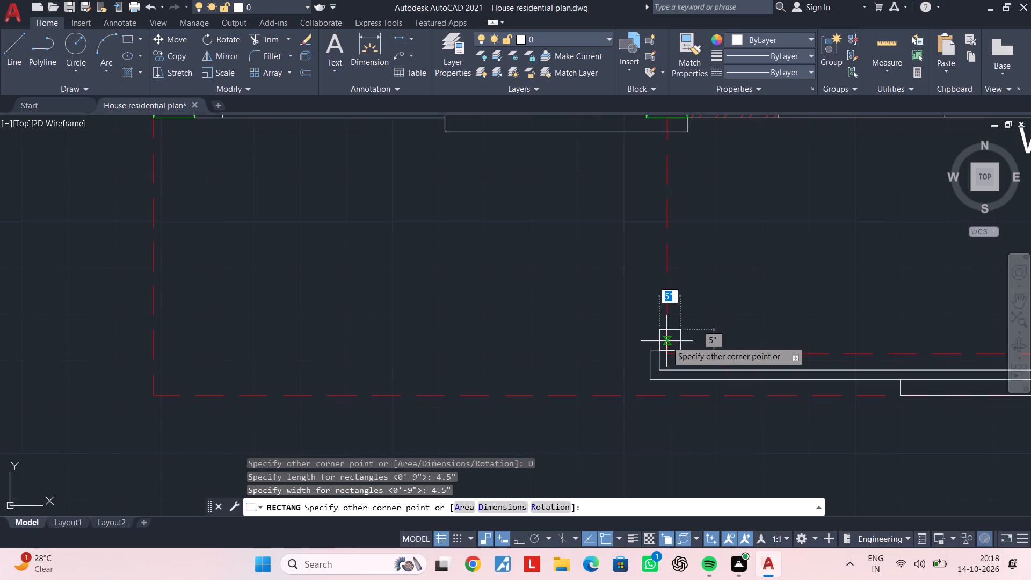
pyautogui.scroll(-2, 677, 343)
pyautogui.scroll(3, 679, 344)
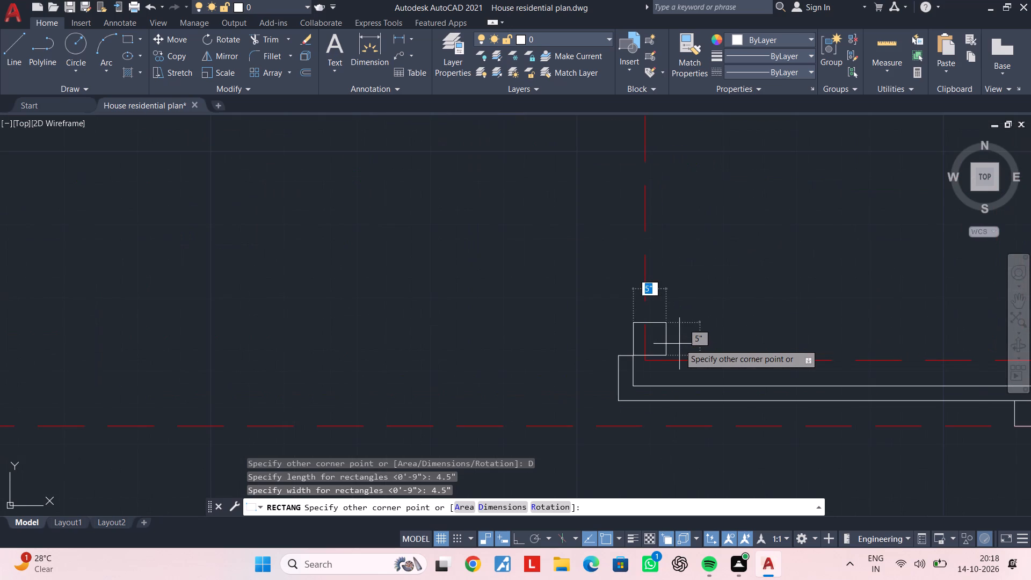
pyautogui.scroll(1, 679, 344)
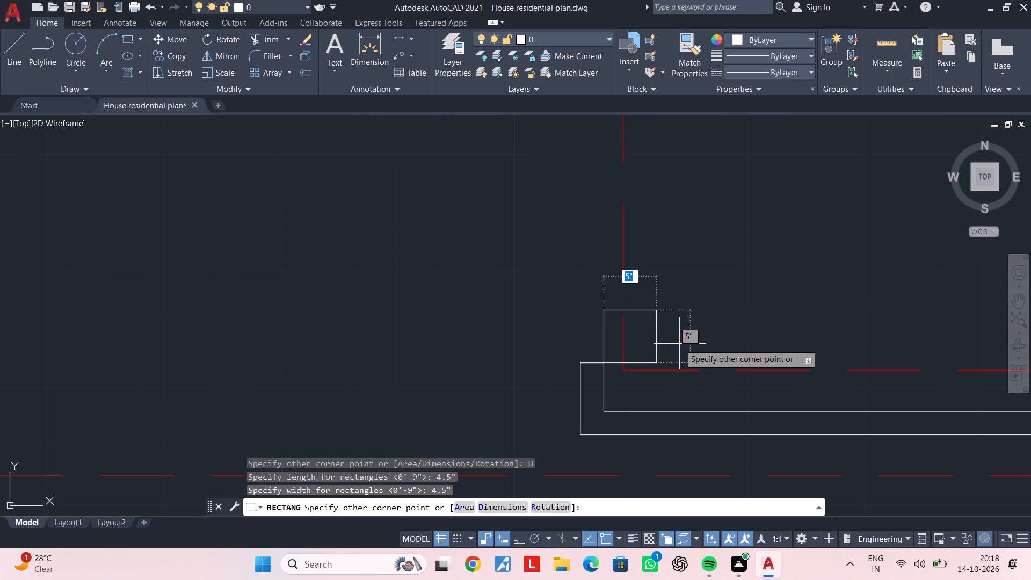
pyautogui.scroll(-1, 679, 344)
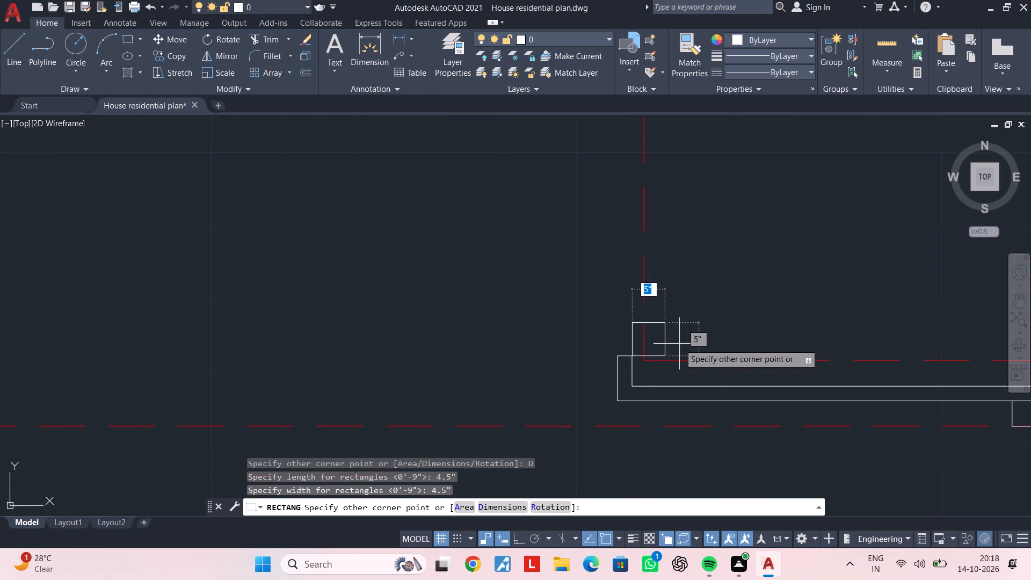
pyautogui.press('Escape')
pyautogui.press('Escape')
# Draw a rectangle about 2" by 2" from the cap's inner corner up to the vertical red dashed line.
pyautogui.scroll(2, 636, 349)
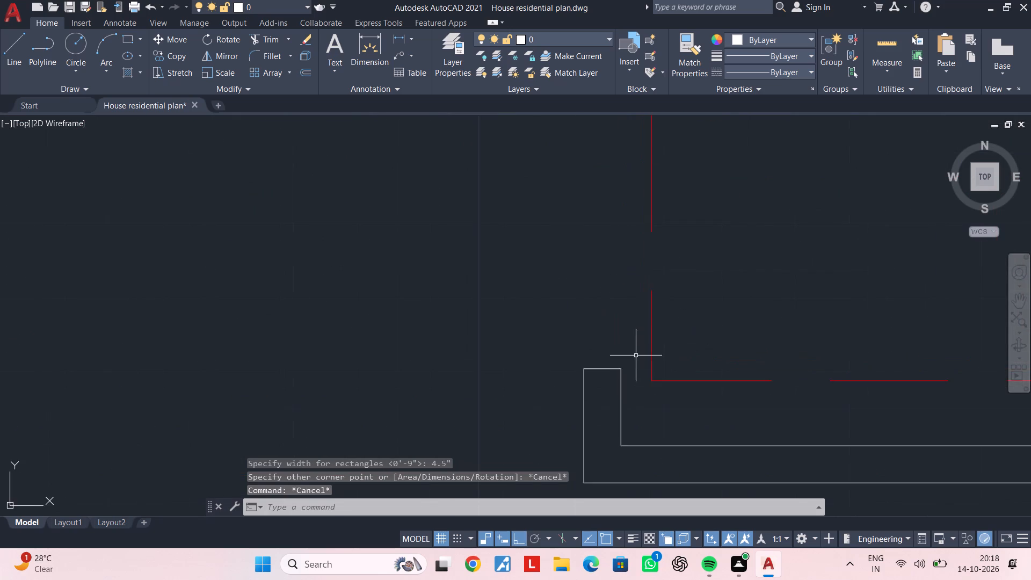
pyautogui.moveTo(636, 362); pyautogui.dragTo(664, 346, button='middle')
pyautogui.scroll(2, 656, 351)
pyautogui.moveTo(666, 358); pyautogui.dragTo(633, 362, button='middle')
pyautogui.press('Escape')
pyautogui.press('Escape')
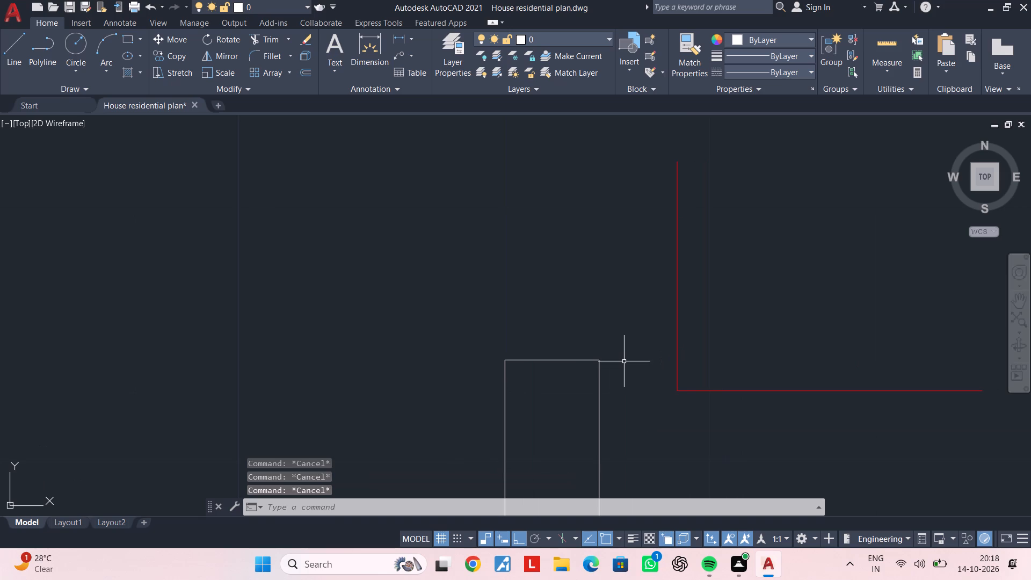
pyautogui.press('r')
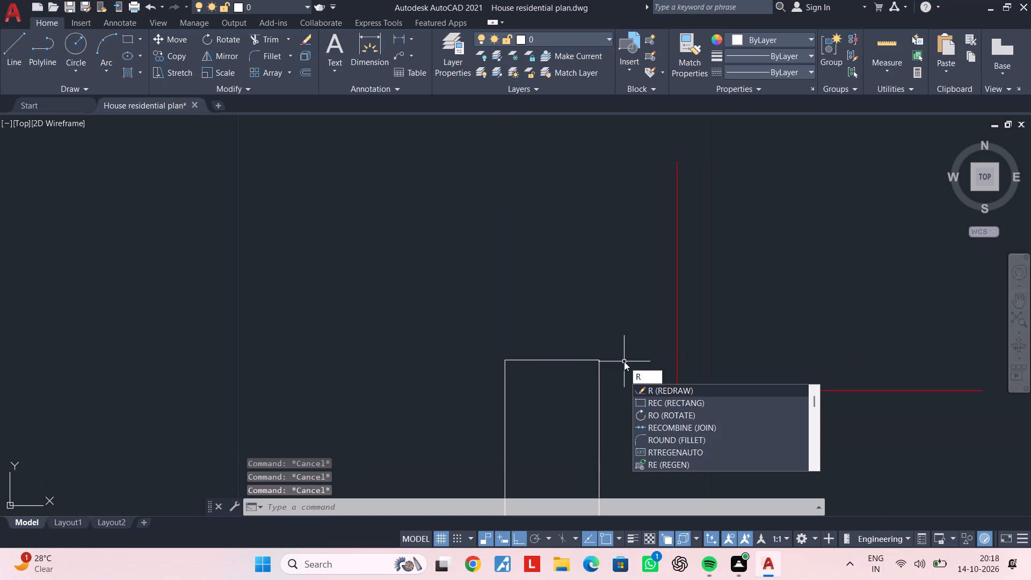
pyautogui.write('EC')
pyautogui.press('space')
pyautogui.click(602, 361)
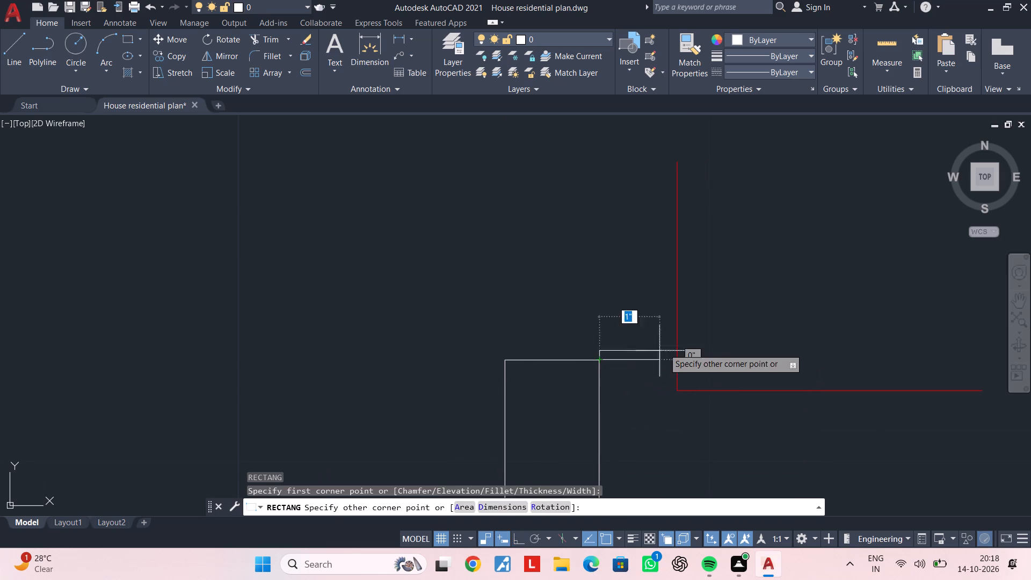
pyautogui.click(677, 275)
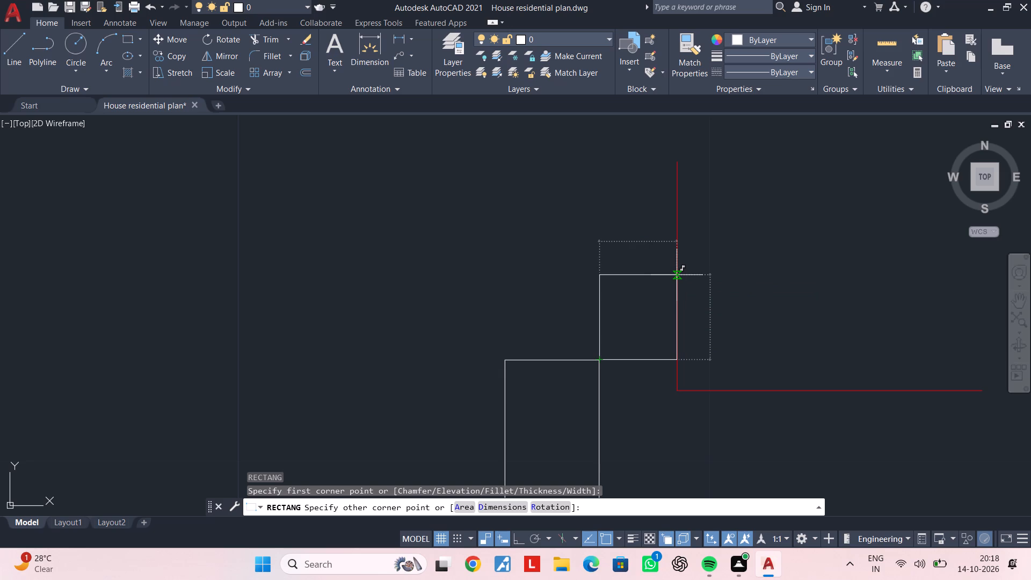
pyautogui.press('Escape')
# Draw a horizontal line about 8'-11" long from the cap's outer corner to the far vertical red dashed line below the porch.
pyautogui.scroll(-3, 585, 366)
pyautogui.moveTo(586, 366); pyautogui.dragTo(745, 348, button='middle')
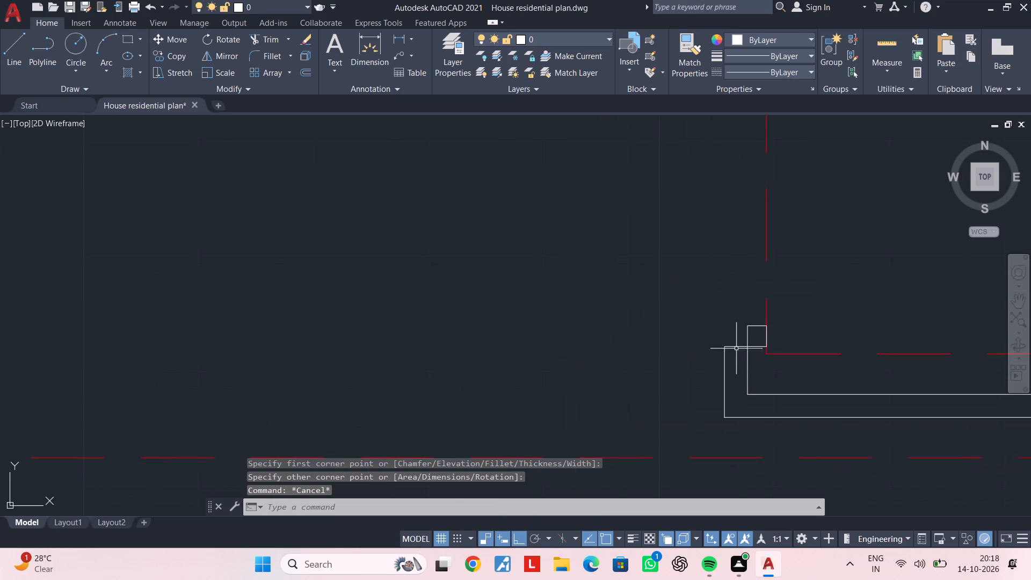
pyautogui.press('Escape')
pyautogui.moveTo(637, 346); pyautogui.dragTo(701, 335, button='middle')
pyautogui.press('Escape')
pyautogui.press('Escape')
pyautogui.press('Escape')
pyautogui.press('Escape')
pyautogui.press('l')
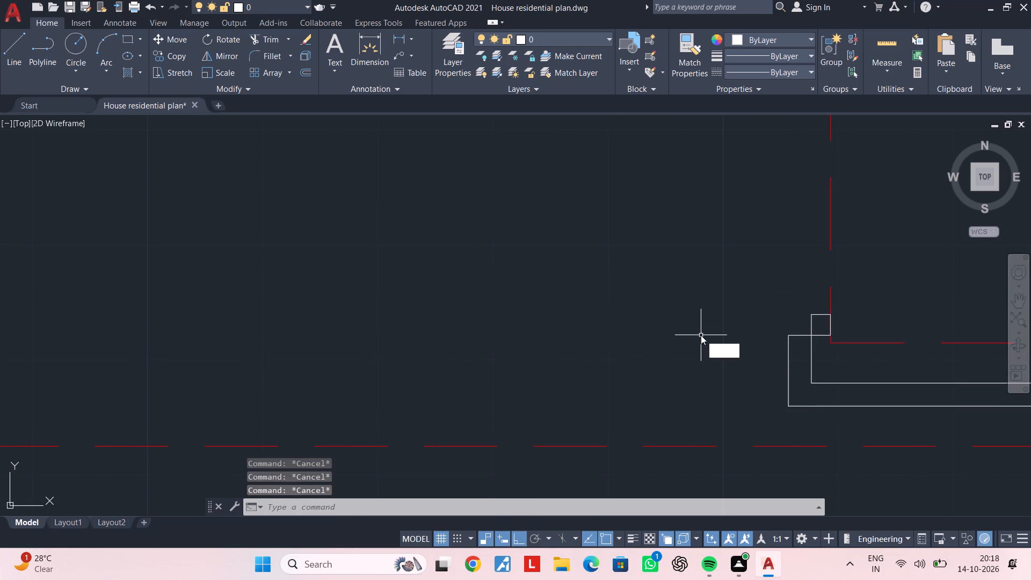
pyautogui.press('space')
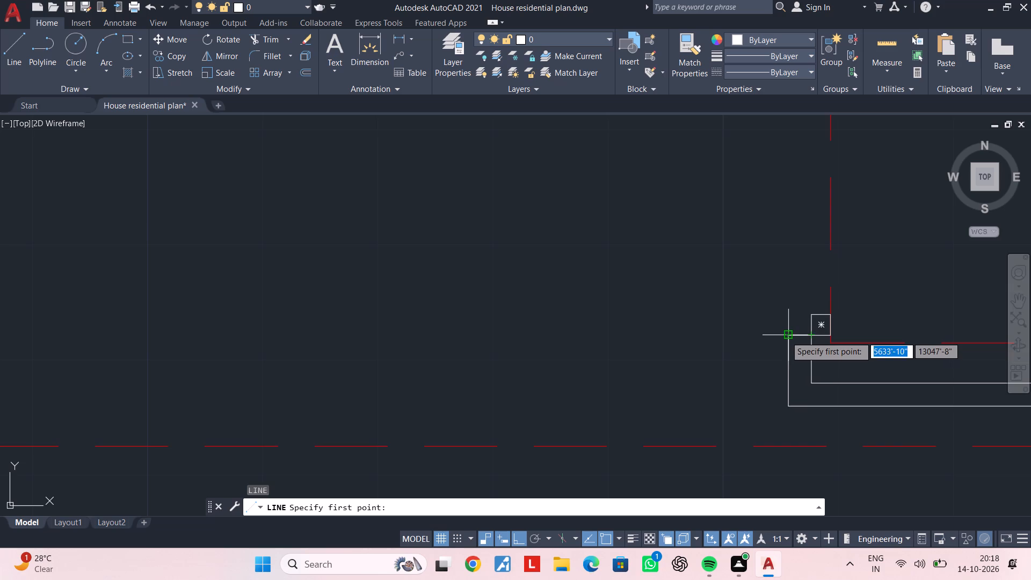
pyautogui.click(786, 336)
pyautogui.scroll(-1, 380, 341)
pyautogui.moveTo(390, 341); pyautogui.dragTo(734, 340, button='middle')
pyautogui.click(207, 337)
pyautogui.press('Escape')
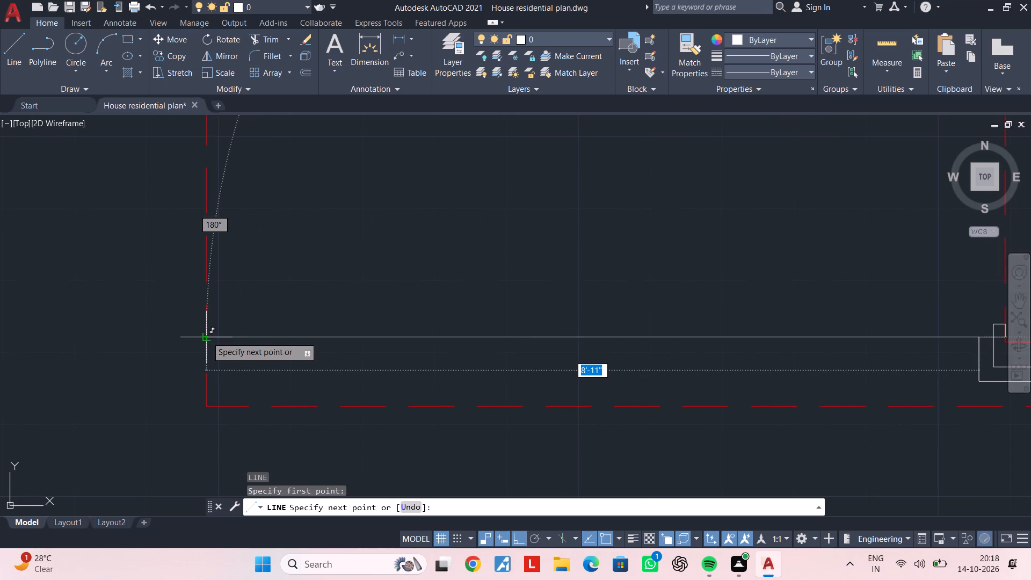
pyautogui.press('Escape')
pyautogui.press('Escape')
pyautogui.press('Escape')
pyautogui.press('Escape')
pyautogui.press('Escape')
# Draw a parallel horizontal line from the small rectangle's upper corner to the same far vertical red dashed line.
pyautogui.scroll(-1, 834, 330)
pyautogui.moveTo(826, 335); pyautogui.dragTo(539, 342, button='middle')
pyautogui.press('space')
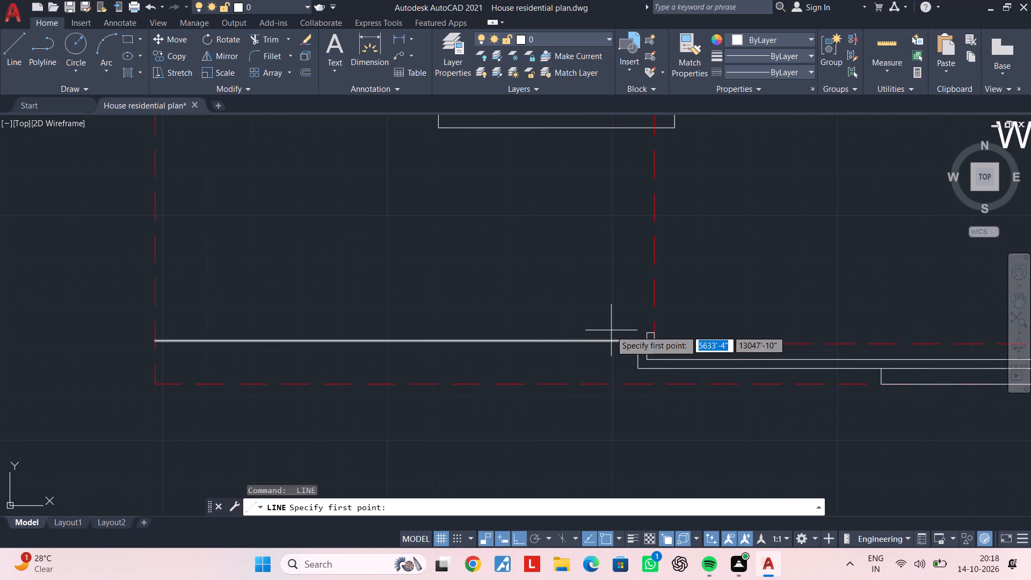
pyautogui.scroll(2, 611, 330)
pyautogui.click(700, 333)
pyautogui.moveTo(188, 325); pyautogui.dragTo(630, 334, button='middle')
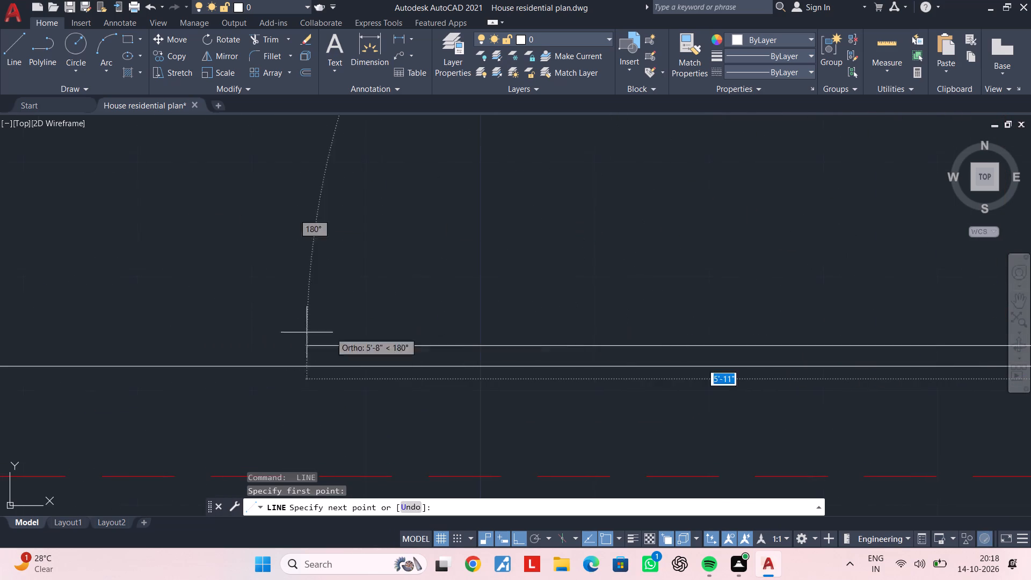
pyautogui.moveTo(165, 335); pyautogui.dragTo(479, 337, button='middle')
pyautogui.click(202, 345)
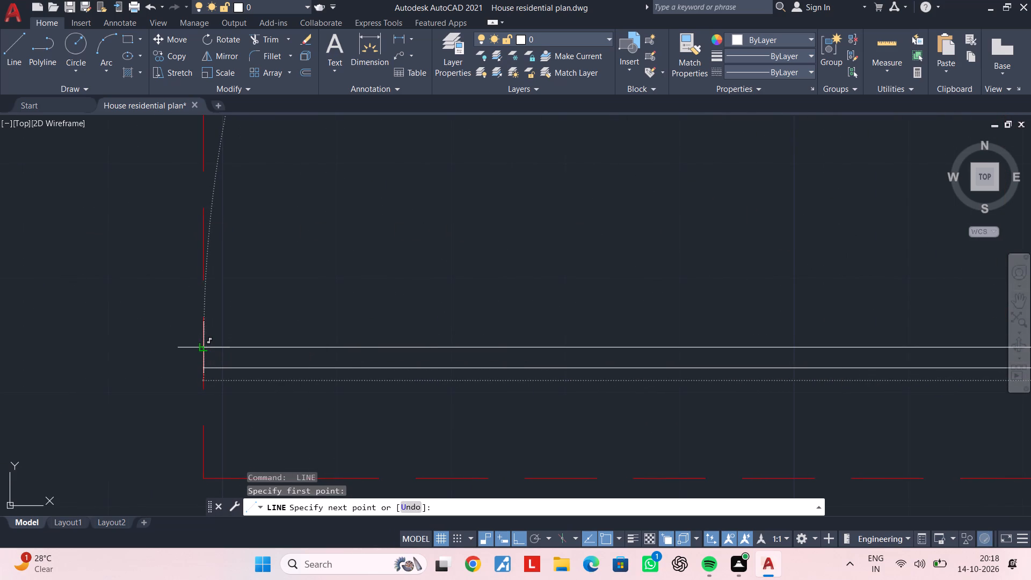
pyautogui.press('Escape')
pyautogui.scroll(-1, 466, 339)
pyautogui.press('Escape')
pyautogui.press('Escape')
pyautogui.press('Escape')
pyautogui.press('Escape')
pyautogui.moveTo(713, 345); pyautogui.dragTo(283, 350, button='middle')
pyautogui.press('Escape')
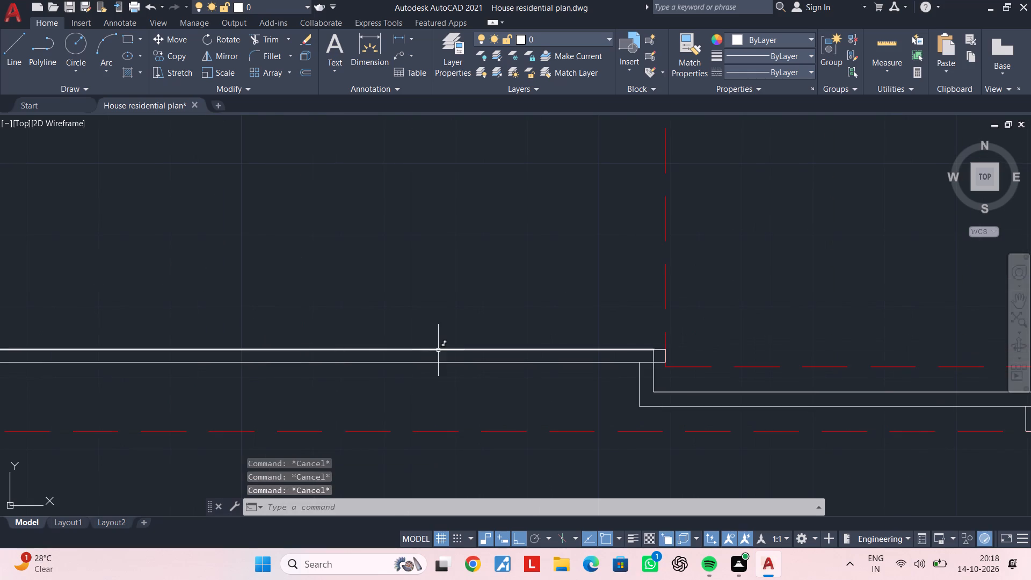
pyautogui.press('Escape')
pyautogui.press('Escape')
pyautogui.press('Escape')
# Draw a vertical line about 4'-3" long from the porch step's lower edge down across both new horizontal lines.
pyautogui.moveTo(403, 353); pyautogui.dragTo(648, 389, button='middle')
pyautogui.scroll(-2, 482, 361)
pyautogui.moveTo(489, 361); pyautogui.dragTo(506, 383, button='middle')
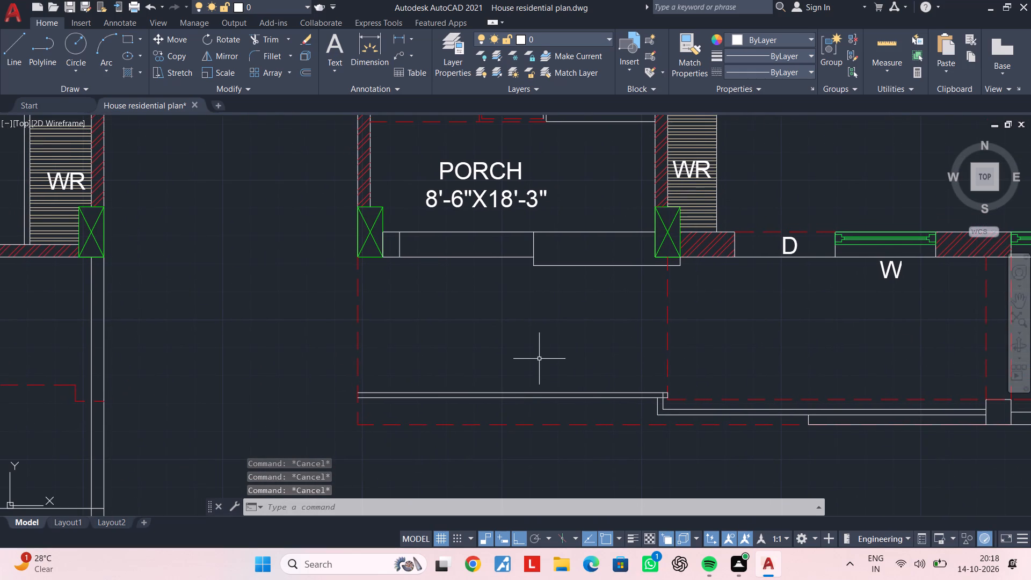
pyautogui.press('l')
pyautogui.press('space')
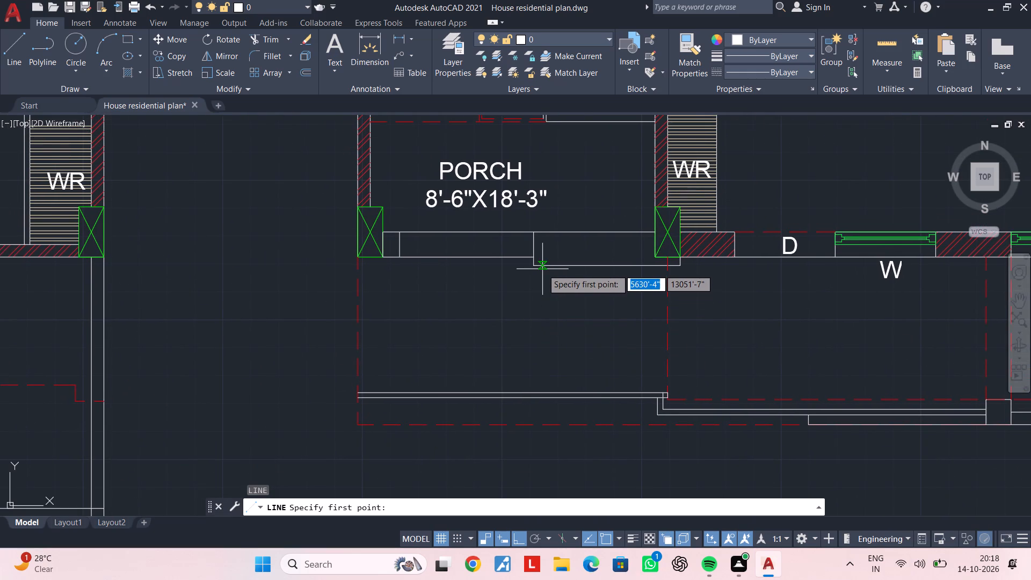
pyautogui.scroll(1, 542, 269)
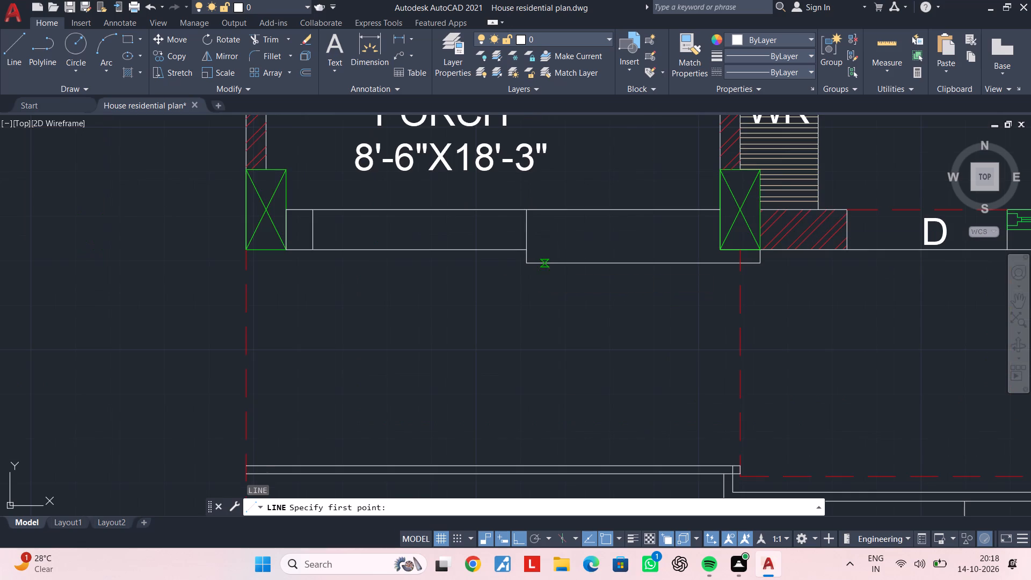
pyautogui.click(544, 267)
pyautogui.moveTo(541, 414); pyautogui.dragTo(535, 320, button='middle')
pyautogui.scroll(2, 536, 369)
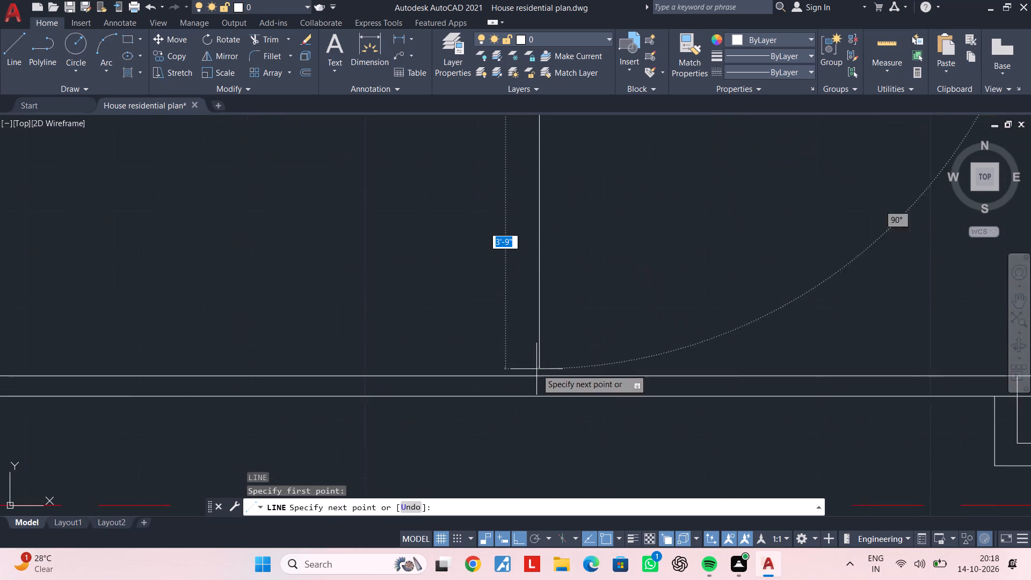
pyautogui.scroll(1, 536, 369)
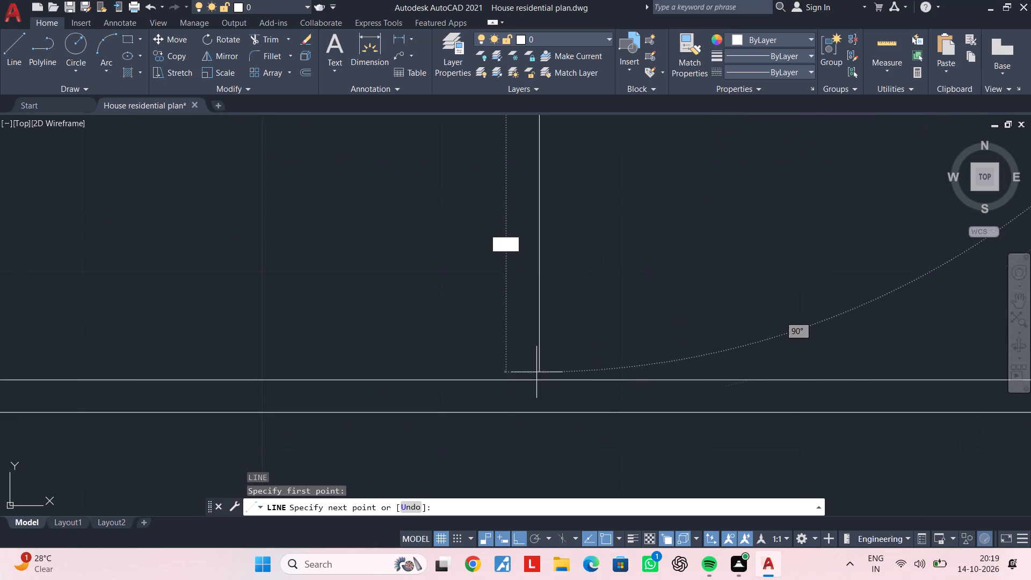
pyautogui.moveTo(544, 454); pyautogui.dragTo(543, 280, button='middle')
pyautogui.scroll(-1, 538, 300)
pyautogui.click(537, 297)
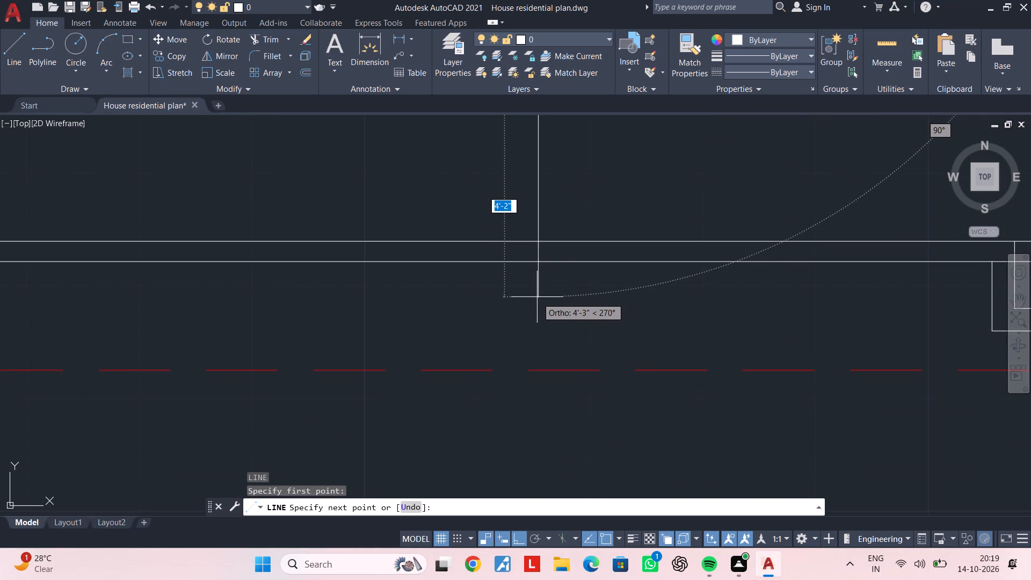
pyautogui.press('Escape')
pyautogui.press('Escape')
pyautogui.press('Escape')
pyautogui.press('Escape')
pyautogui.press('Escape')
# Draw a horizontal centre line about 3'-6" long from the small rectangle's side midpoint to the new vertical line.
pyautogui.scroll(1, 552, 270)
pyautogui.moveTo(552, 270); pyautogui.dragTo(500, 307, button='middle')
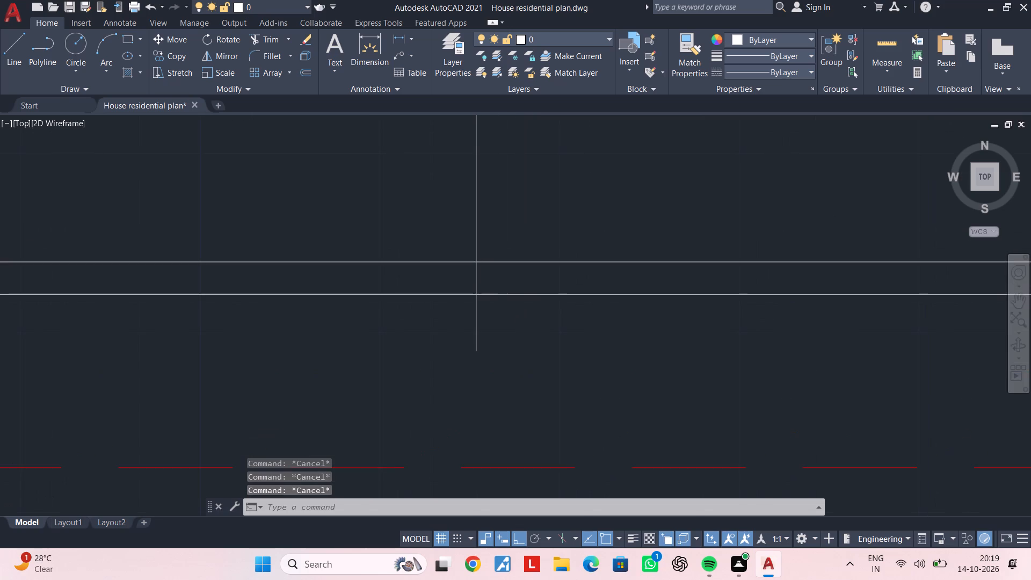
pyautogui.scroll(-1, 499, 307)
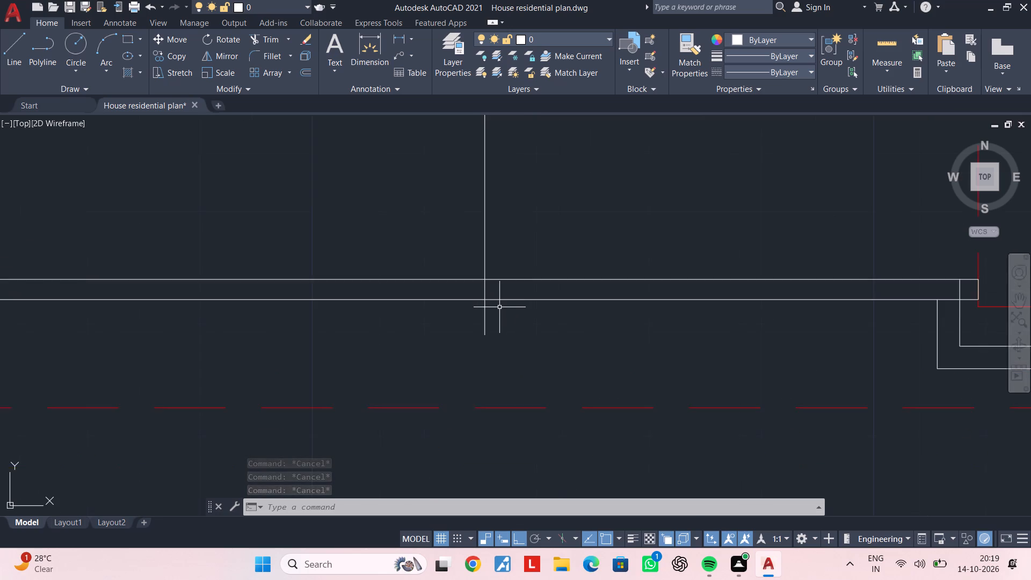
pyautogui.moveTo(499, 307); pyautogui.dragTo(404, 318, button='middle')
pyautogui.press('space')
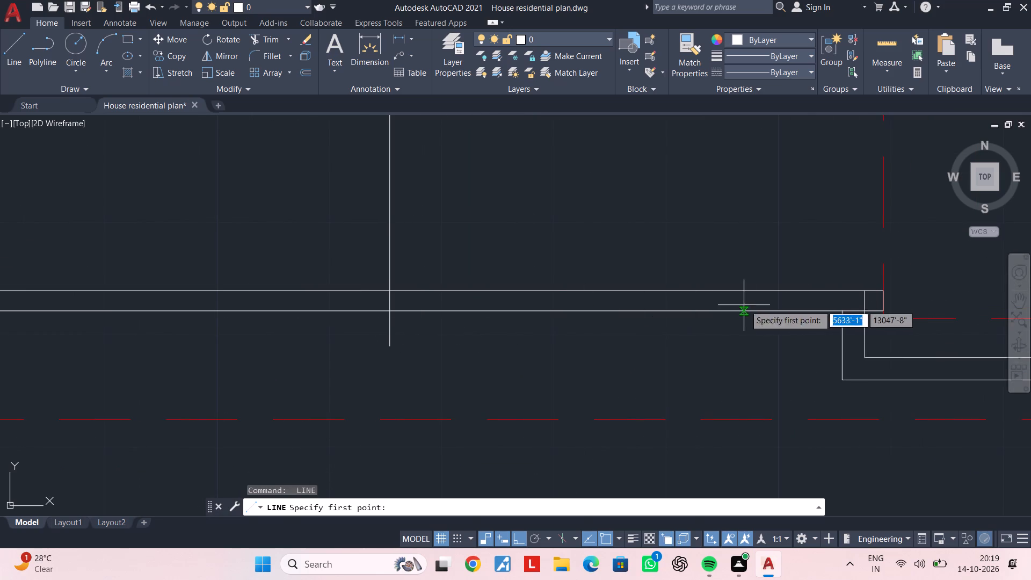
pyautogui.scroll(2, 858, 306)
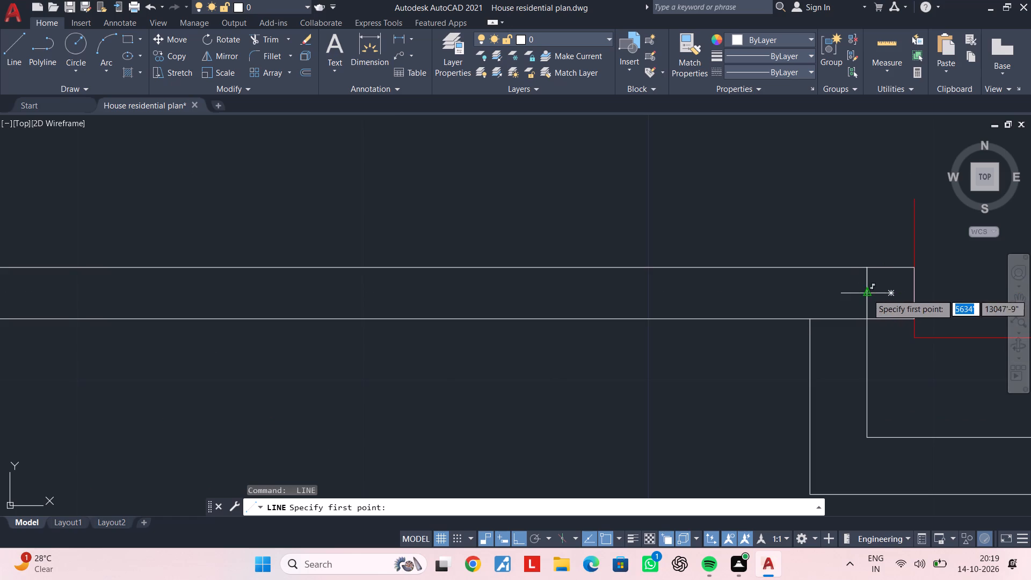
pyautogui.click(867, 294)
pyautogui.moveTo(533, 301); pyautogui.dragTo(981, 325, button='middle')
pyautogui.moveTo(474, 323); pyautogui.dragTo(805, 322, button='middle')
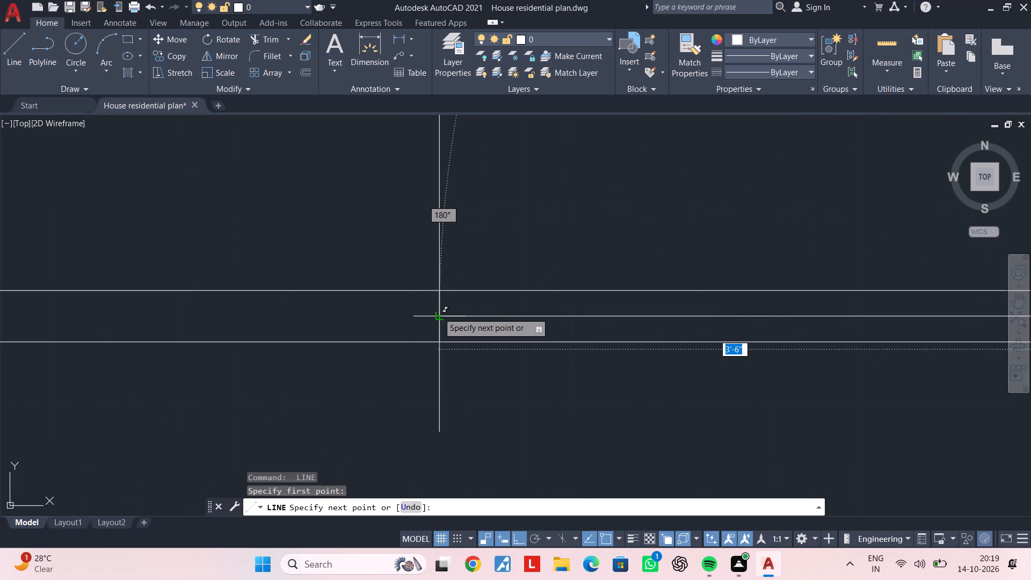
pyautogui.click(438, 313)
pyautogui.press('Escape')
pyautogui.press('Escape')
pyautogui.moveTo(462, 331); pyautogui.dragTo(588, 334, button='middle')
pyautogui.press('Escape')
pyautogui.press('Escape')
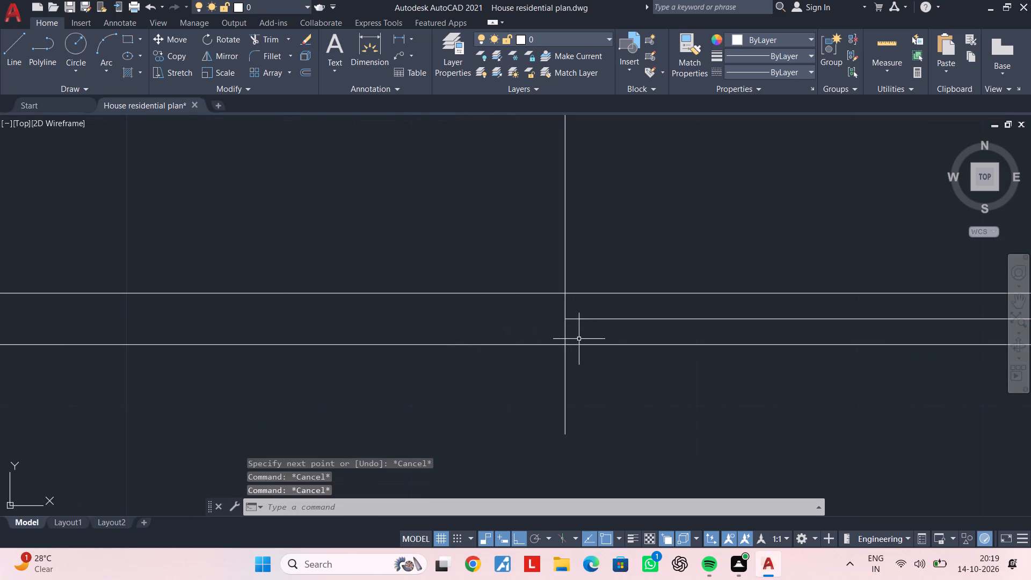
# Draw a rectangle about 2" by 6" upward from where the vertical line meets the lower horizontal line.
pyautogui.scroll(-2, 571, 339)
pyautogui.moveTo(571, 339); pyautogui.dragTo(560, 364, button='middle')
pyautogui.scroll(1, 560, 364)
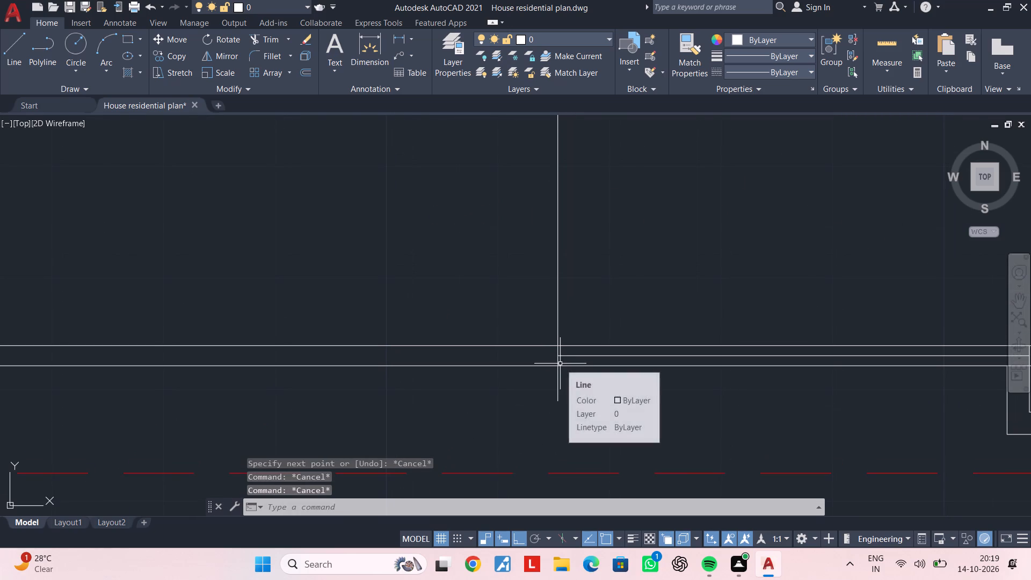
pyautogui.moveTo(563, 362); pyautogui.dragTo(490, 359, button='middle')
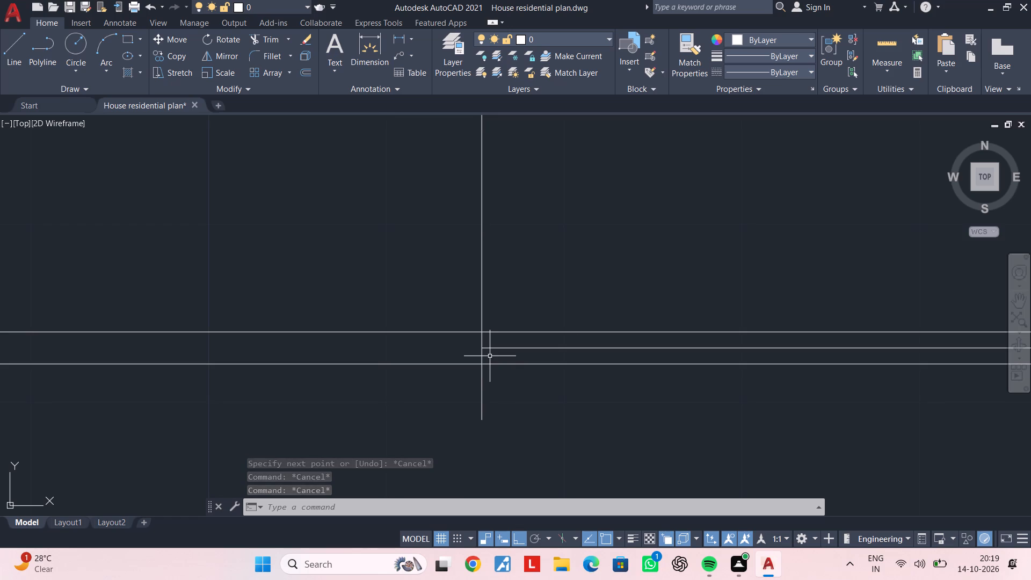
pyautogui.write('RE')
pyautogui.write('C')
pyautogui.press('space')
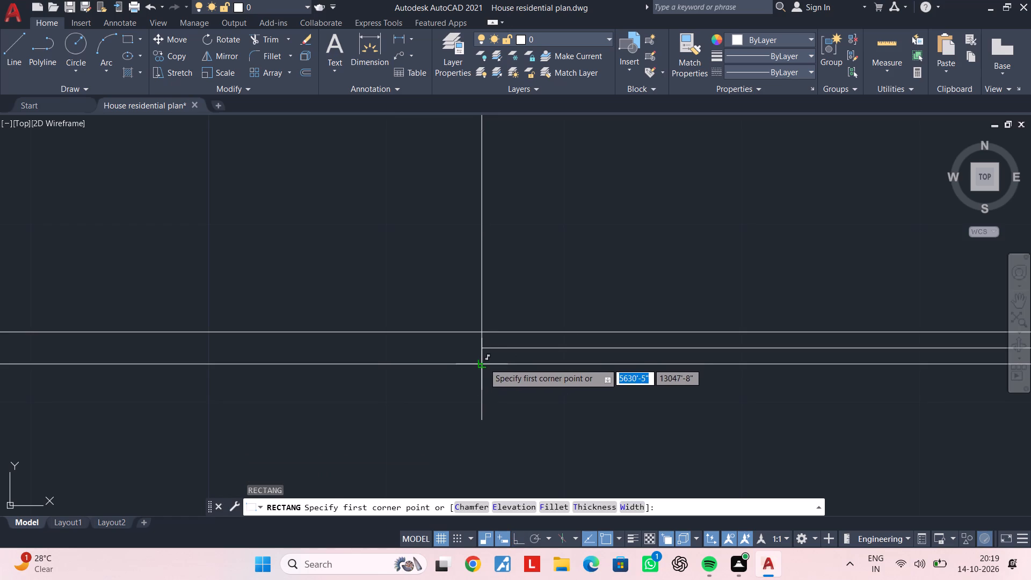
pyautogui.click(484, 363)
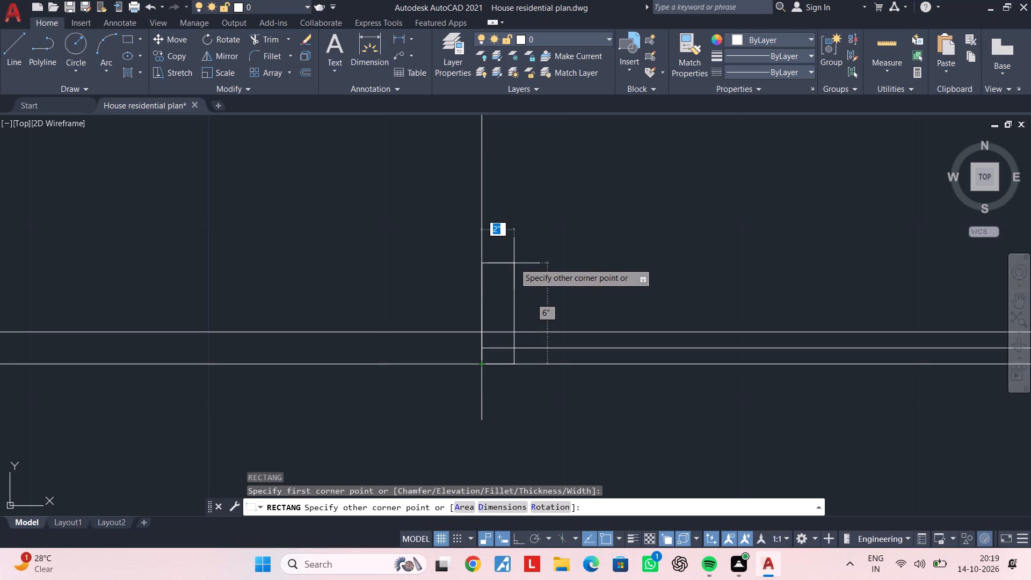
pyautogui.click(514, 262)
pyautogui.press('Escape')
pyautogui.press('Escape')
pyautogui.press('Escape')
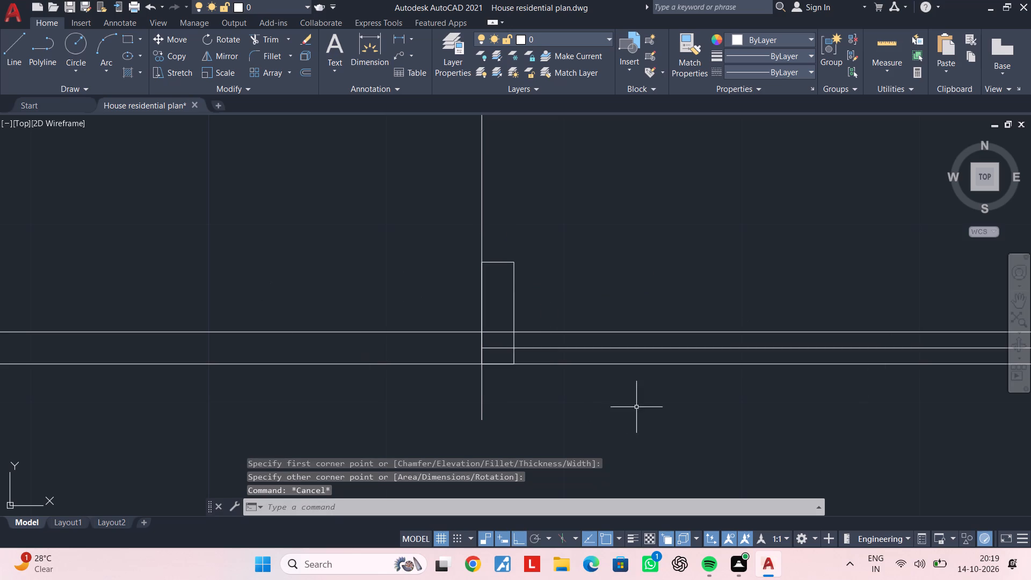
# Trim the centre line and upper horizontal line where they pass through the new rectangle.
pyautogui.press('Escape')
pyautogui.press('Escape')
pyautogui.press('Escape')
pyautogui.press('t')
pyautogui.write('R')
pyautogui.press('space')
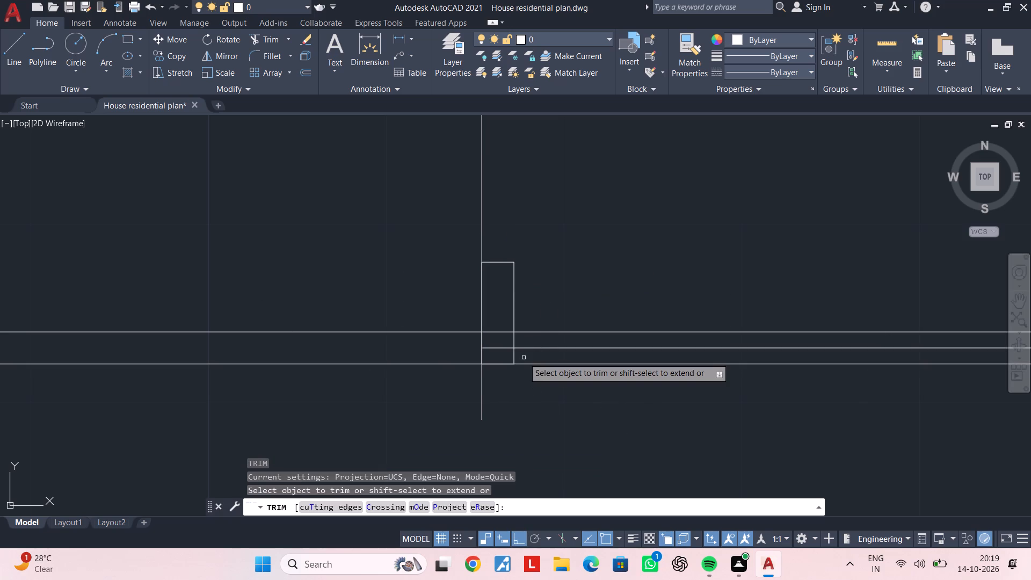
pyautogui.click(502, 347)
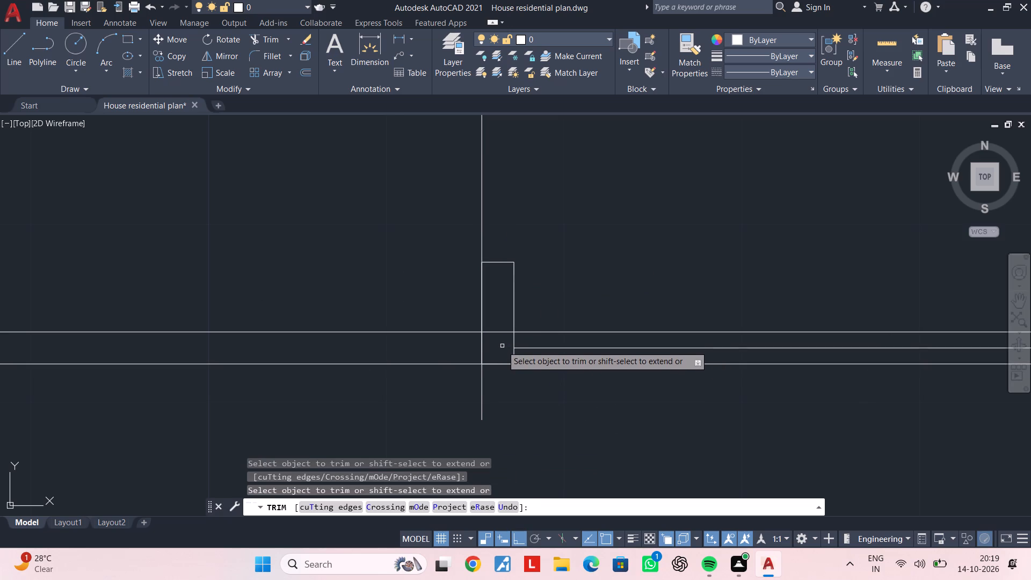
pyautogui.click(499, 330)
pyautogui.press('Escape')
pyautogui.press('Escape')
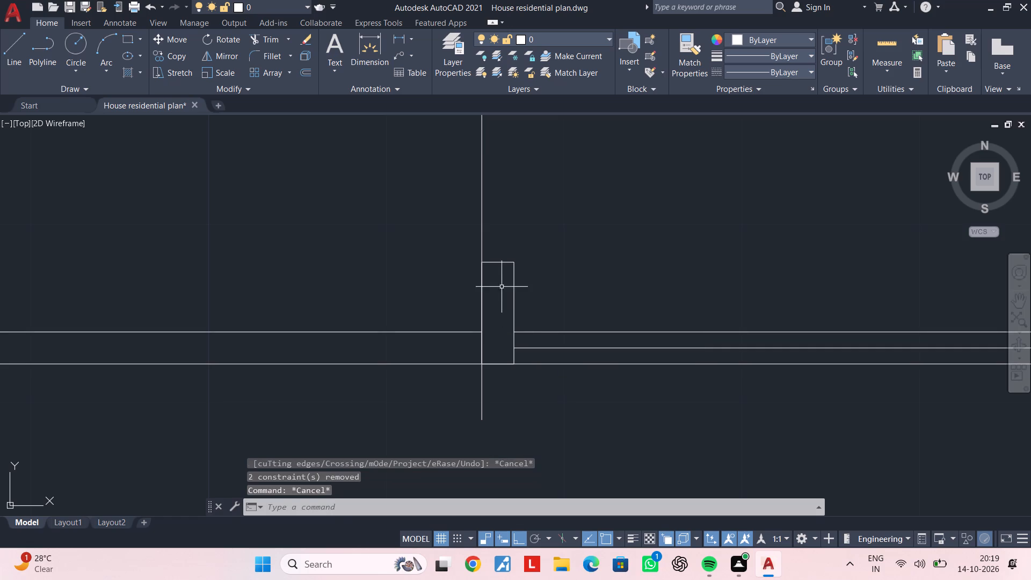
# Stretch the new rectangle's upper edge down by about 2".
pyautogui.click(500, 263)
pyautogui.click(498, 263)
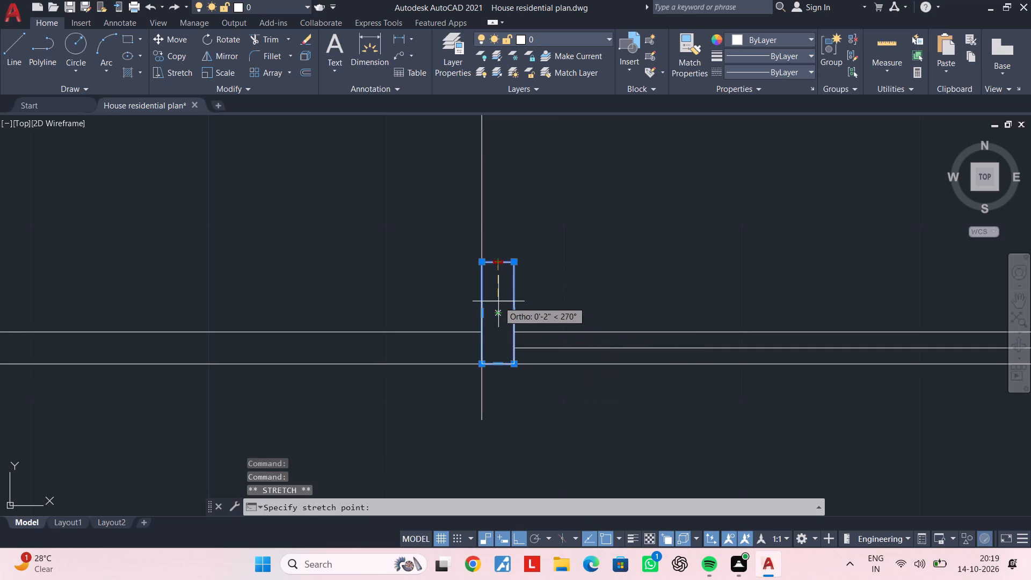
pyautogui.click(498, 301)
pyautogui.press('Escape')
pyautogui.press('Escape')
pyautogui.press('Escape')
pyautogui.moveTo(505, 334); pyautogui.dragTo(565, 331, button='middle')
pyautogui.press('Escape')
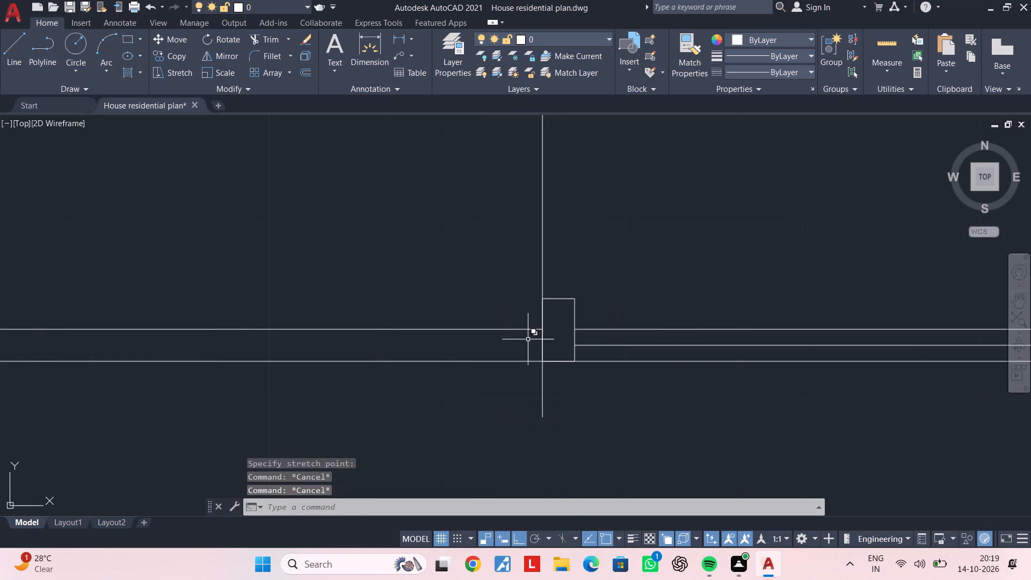
# Delete the upper horizontal line between the far vertical red dashed line and the new post rectangle.
pyautogui.scroll(-1, 526, 340)
pyautogui.moveTo(533, 339); pyautogui.dragTo(556, 339, button='middle')
pyautogui.press('Escape')
pyautogui.press('Escape')
pyautogui.press('Escape')
pyautogui.press('Escape')
pyautogui.press('Escape')
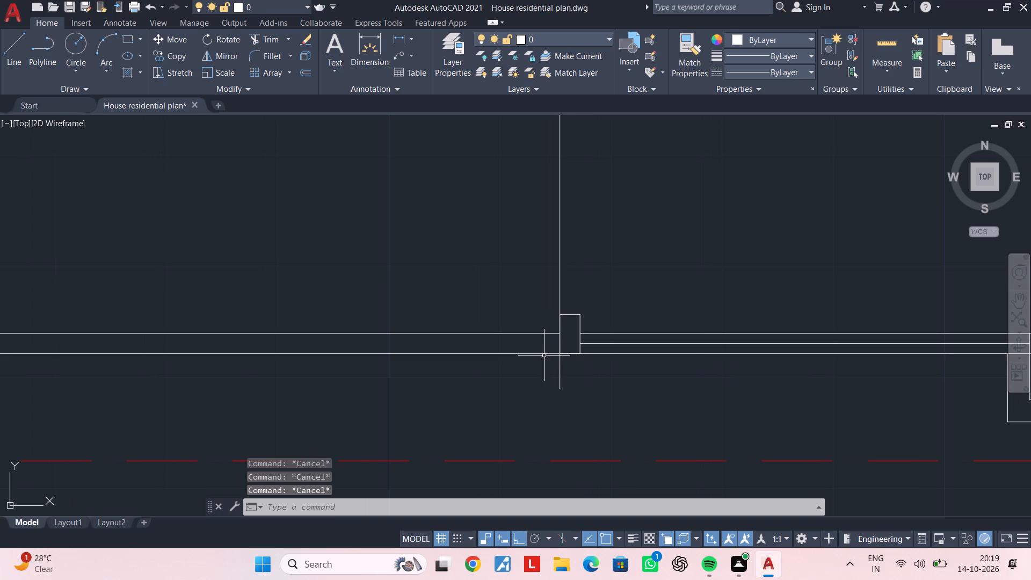
pyautogui.moveTo(544, 356); pyautogui.dragTo(542, 365, button='middle')
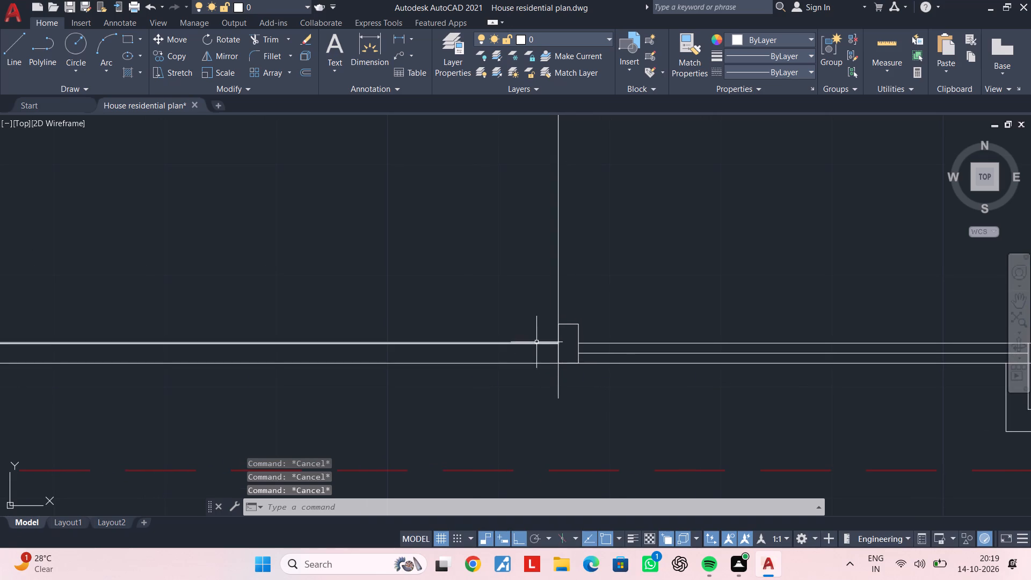
pyautogui.scroll(2, 516, 340)
pyautogui.scroll(-1, 478, 345)
pyautogui.moveTo(478, 345); pyautogui.dragTo(602, 356, button='middle')
pyautogui.scroll(-2, 582, 361)
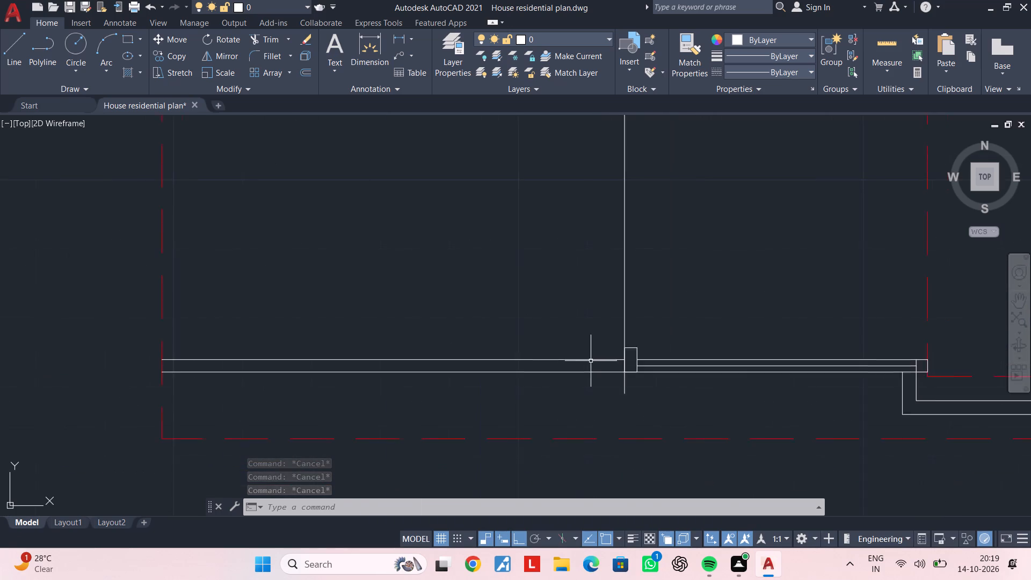
pyautogui.moveTo(603, 363); pyautogui.dragTo(753, 363, button='middle')
pyautogui.scroll(1, 684, 363)
pyautogui.click(696, 368)
pyautogui.click(666, 327)
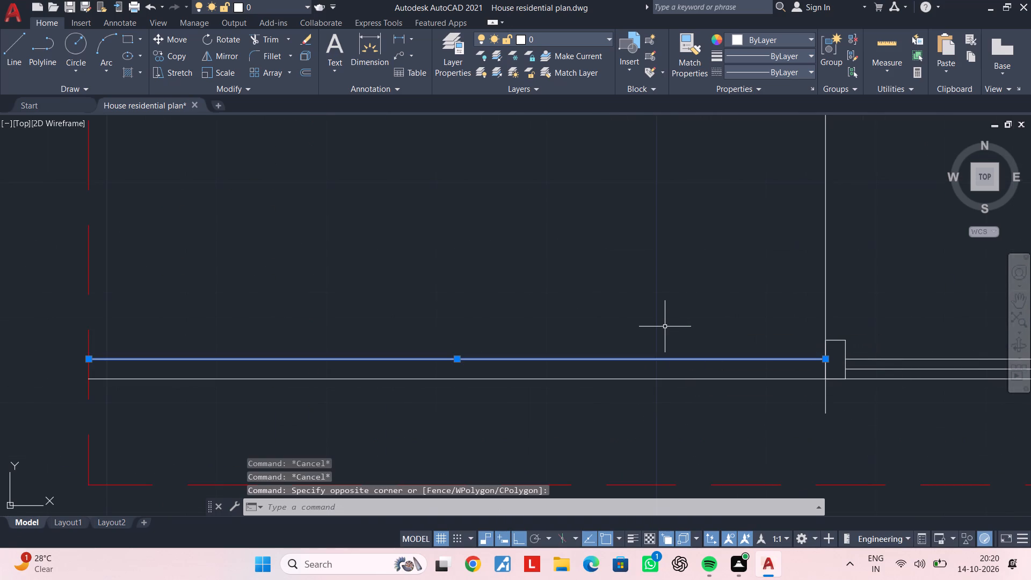
pyautogui.press('Delete')
pyautogui.moveTo(722, 346); pyautogui.dragTo(459, 318, button='middle')
pyautogui.press('Escape')
pyautogui.press('Escape')
pyautogui.press('Escape')
pyautogui.press('Escape')
pyautogui.press('Escape')
pyautogui.press('Escape')
pyautogui.press('Escape')
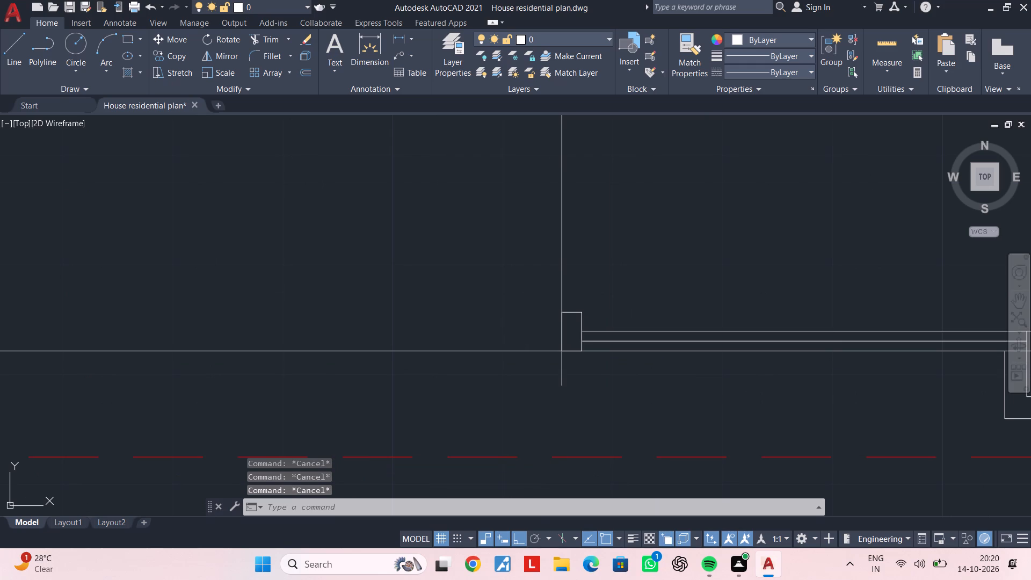
pyautogui.press('Escape')
pyautogui.press('Escape')
pyautogui.press('Escape')
pyautogui.press('Escape')
pyautogui.press('Escape')
pyautogui.press('Escape')
pyautogui.press('Escape')
pyautogui.press('Escape')
# Draw a vertical line about 4'-2" long from the porch column's lower edge midpoint, beside the far red dashed line, to the horizontal line.
pyautogui.moveTo(411, 305); pyautogui.dragTo(743, 365, button='middle')
pyautogui.scroll(-1, 510, 337)
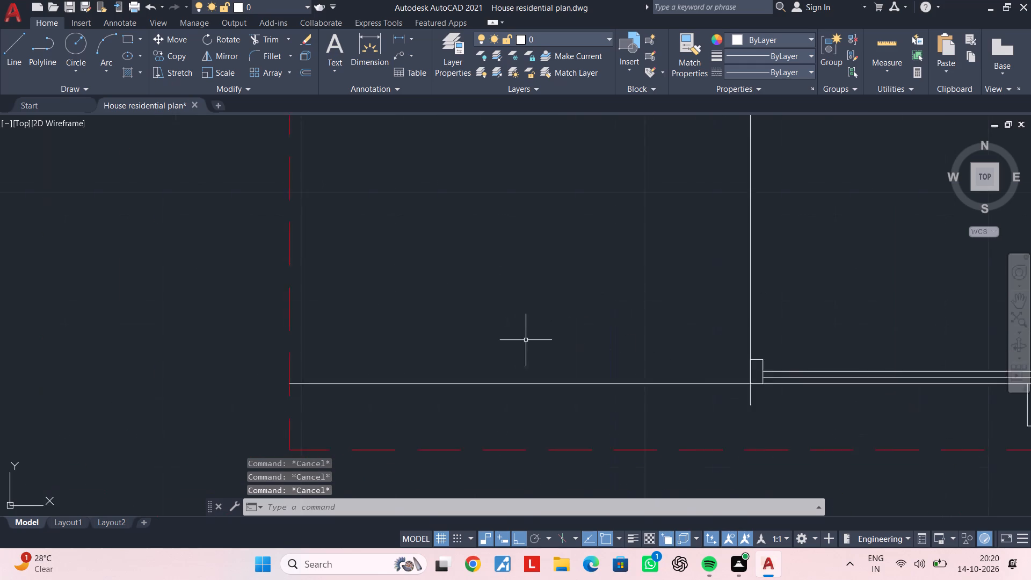
pyautogui.moveTo(571, 346); pyautogui.dragTo(644, 355, button='middle')
pyautogui.press('Escape')
pyautogui.press('Escape')
pyautogui.press('Escape')
pyautogui.press('Escape')
pyautogui.scroll(-1, 501, 318)
pyautogui.moveTo(501, 317); pyautogui.dragTo(558, 406, button='middle')
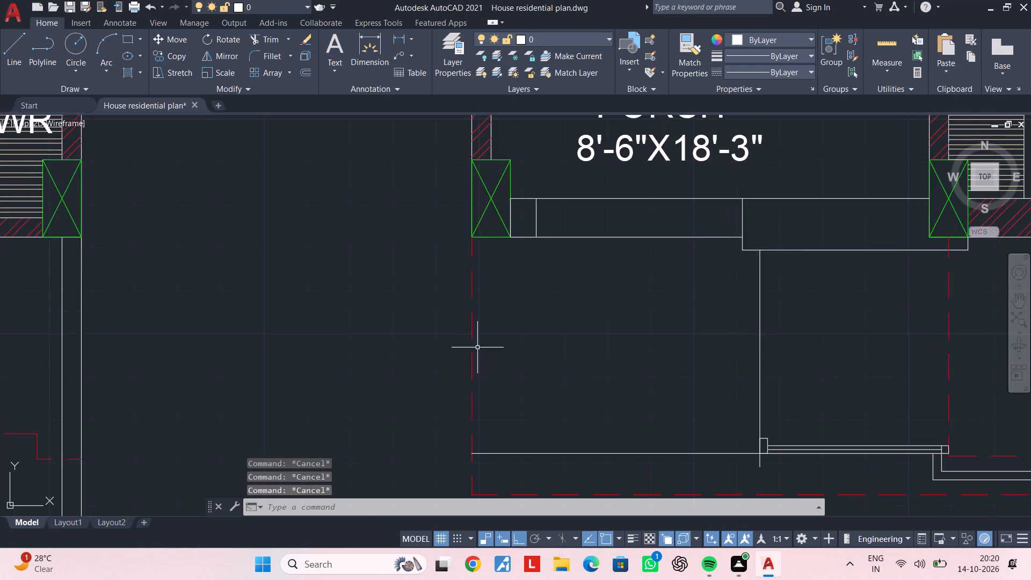
pyautogui.moveTo(487, 336); pyautogui.dragTo(522, 331, button='middle')
pyautogui.press('Escape')
pyautogui.write('L')
pyautogui.press('space')
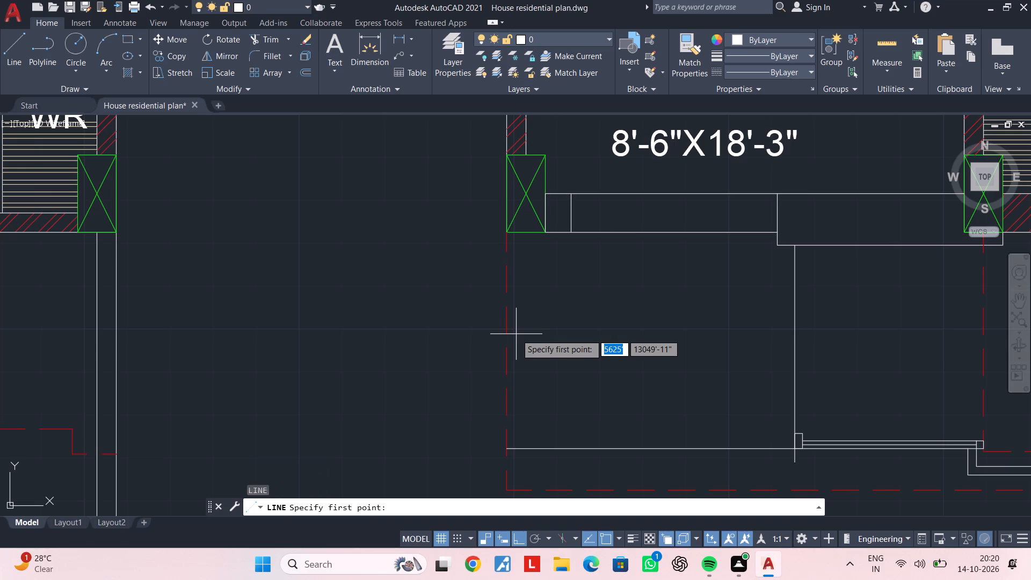
pyautogui.click(524, 232)
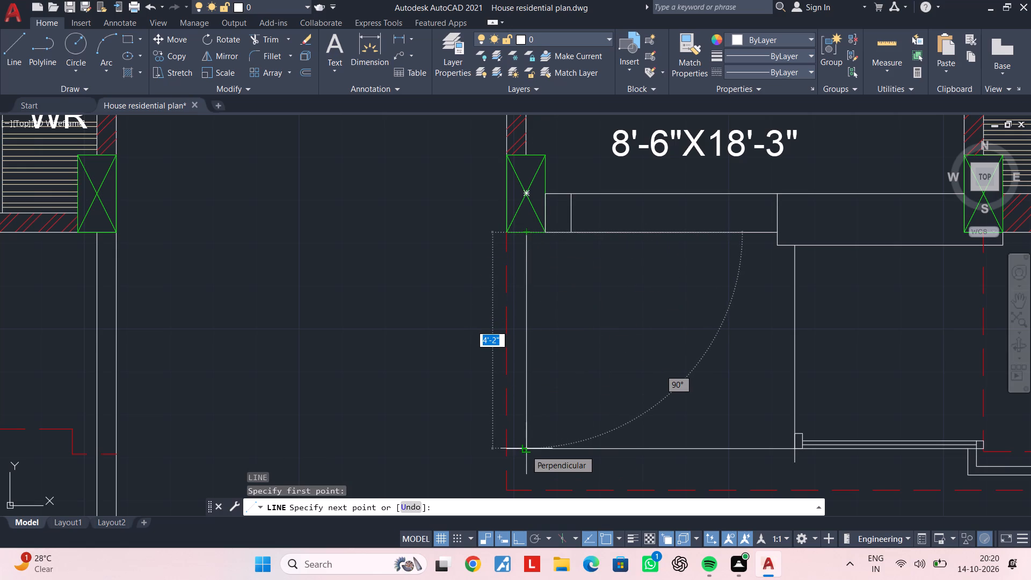
pyautogui.click(526, 450)
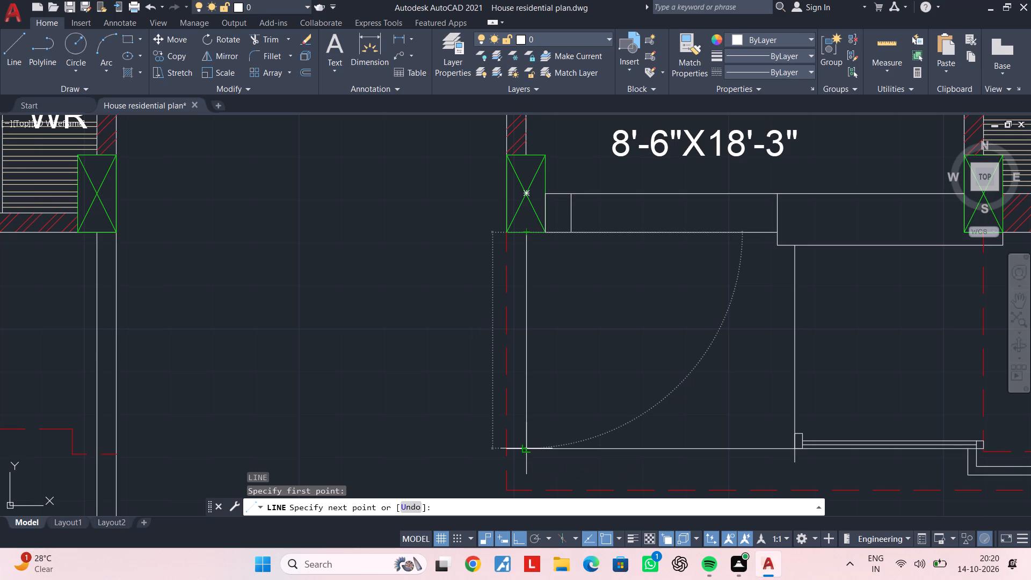
pyautogui.press('Escape')
pyautogui.press('Escape')
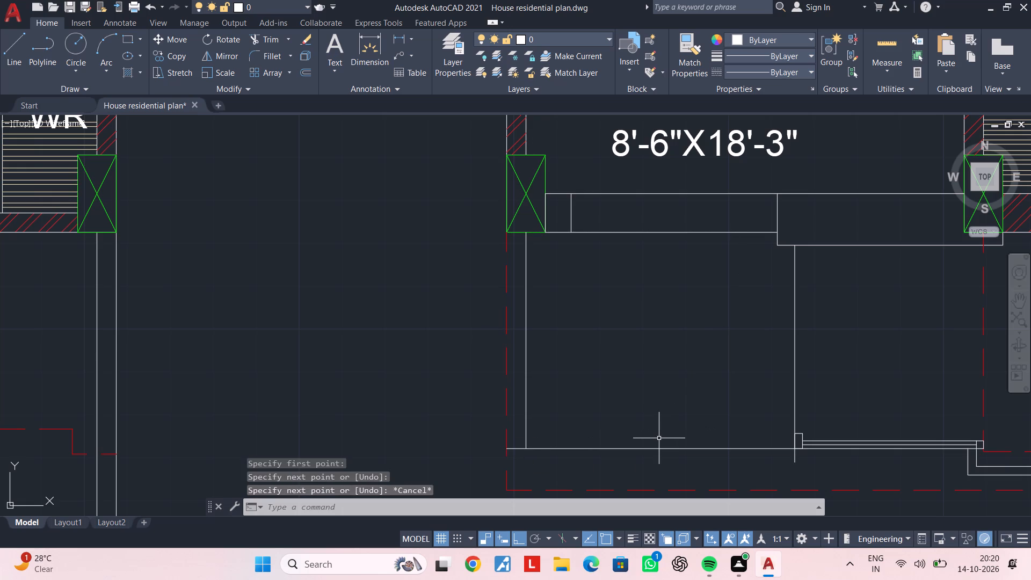
pyautogui.press('Escape')
pyautogui.press('Escape')
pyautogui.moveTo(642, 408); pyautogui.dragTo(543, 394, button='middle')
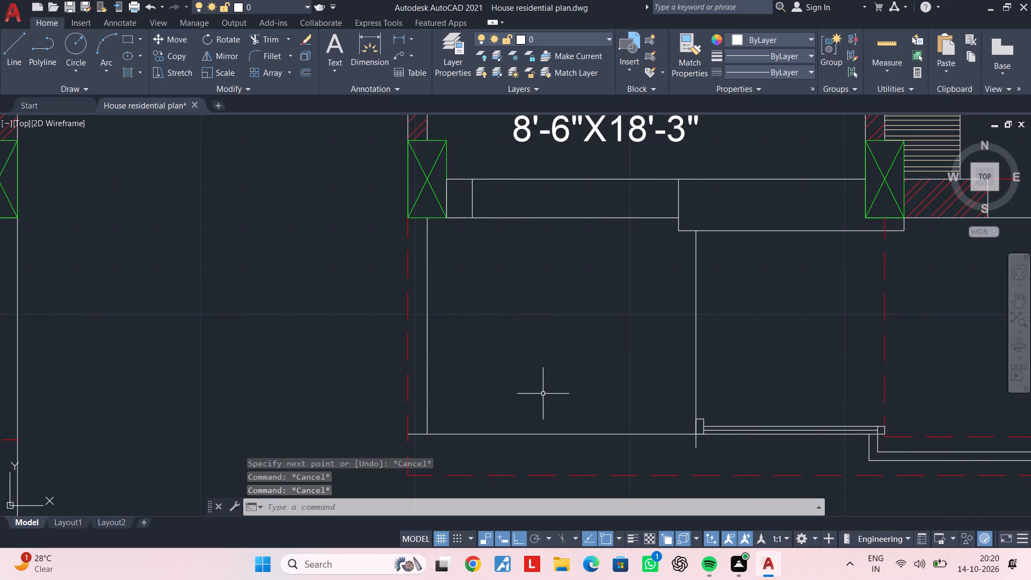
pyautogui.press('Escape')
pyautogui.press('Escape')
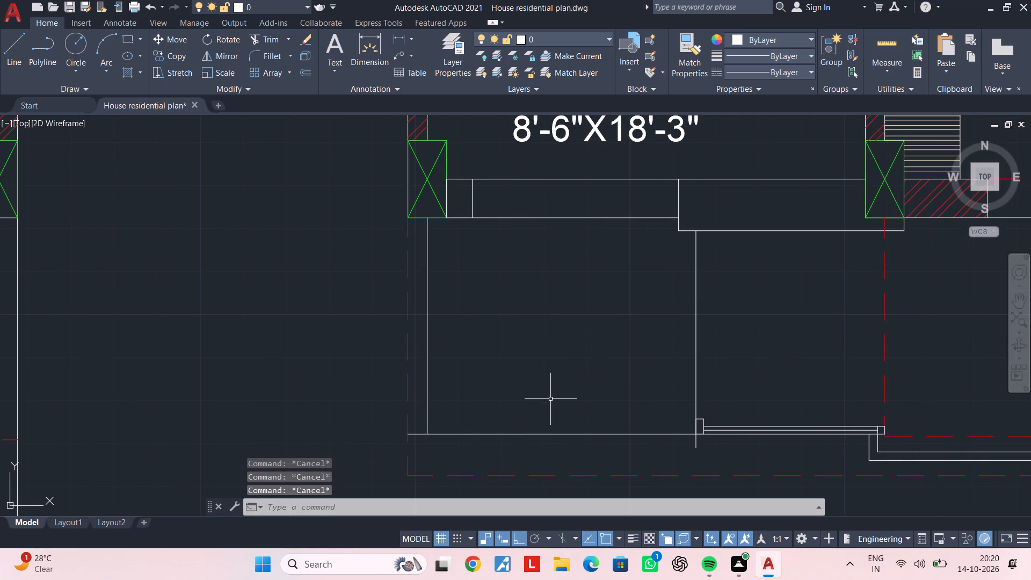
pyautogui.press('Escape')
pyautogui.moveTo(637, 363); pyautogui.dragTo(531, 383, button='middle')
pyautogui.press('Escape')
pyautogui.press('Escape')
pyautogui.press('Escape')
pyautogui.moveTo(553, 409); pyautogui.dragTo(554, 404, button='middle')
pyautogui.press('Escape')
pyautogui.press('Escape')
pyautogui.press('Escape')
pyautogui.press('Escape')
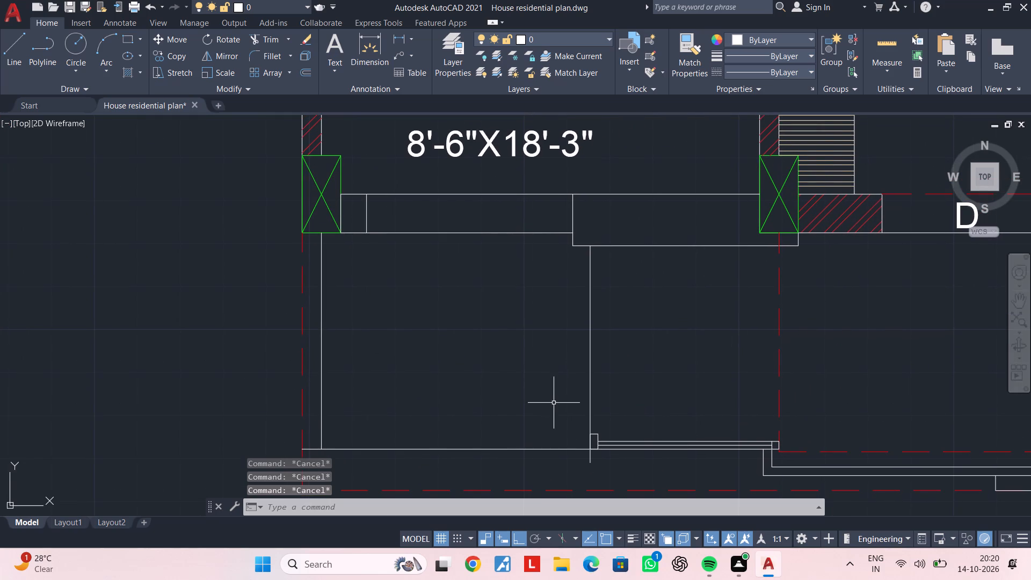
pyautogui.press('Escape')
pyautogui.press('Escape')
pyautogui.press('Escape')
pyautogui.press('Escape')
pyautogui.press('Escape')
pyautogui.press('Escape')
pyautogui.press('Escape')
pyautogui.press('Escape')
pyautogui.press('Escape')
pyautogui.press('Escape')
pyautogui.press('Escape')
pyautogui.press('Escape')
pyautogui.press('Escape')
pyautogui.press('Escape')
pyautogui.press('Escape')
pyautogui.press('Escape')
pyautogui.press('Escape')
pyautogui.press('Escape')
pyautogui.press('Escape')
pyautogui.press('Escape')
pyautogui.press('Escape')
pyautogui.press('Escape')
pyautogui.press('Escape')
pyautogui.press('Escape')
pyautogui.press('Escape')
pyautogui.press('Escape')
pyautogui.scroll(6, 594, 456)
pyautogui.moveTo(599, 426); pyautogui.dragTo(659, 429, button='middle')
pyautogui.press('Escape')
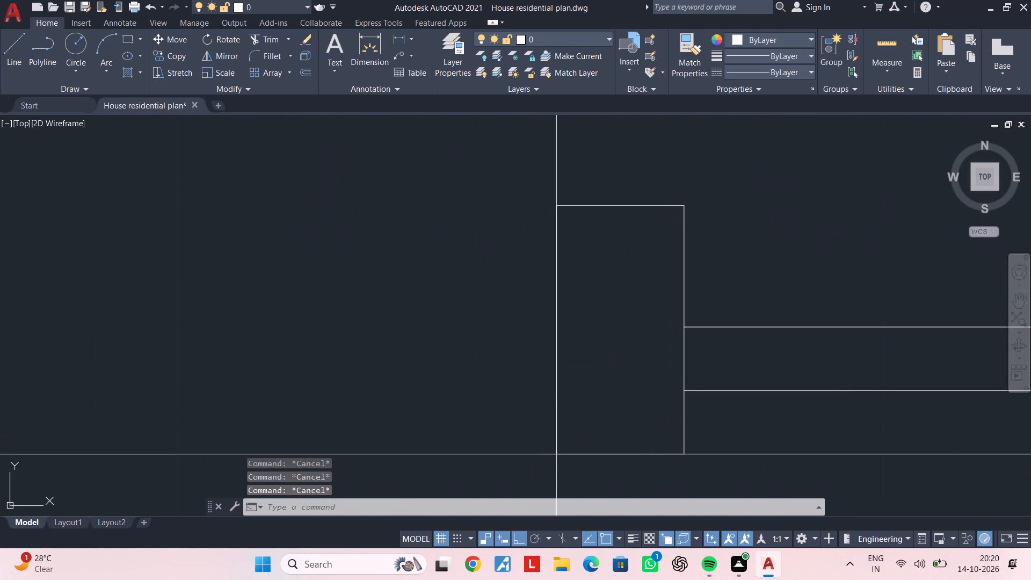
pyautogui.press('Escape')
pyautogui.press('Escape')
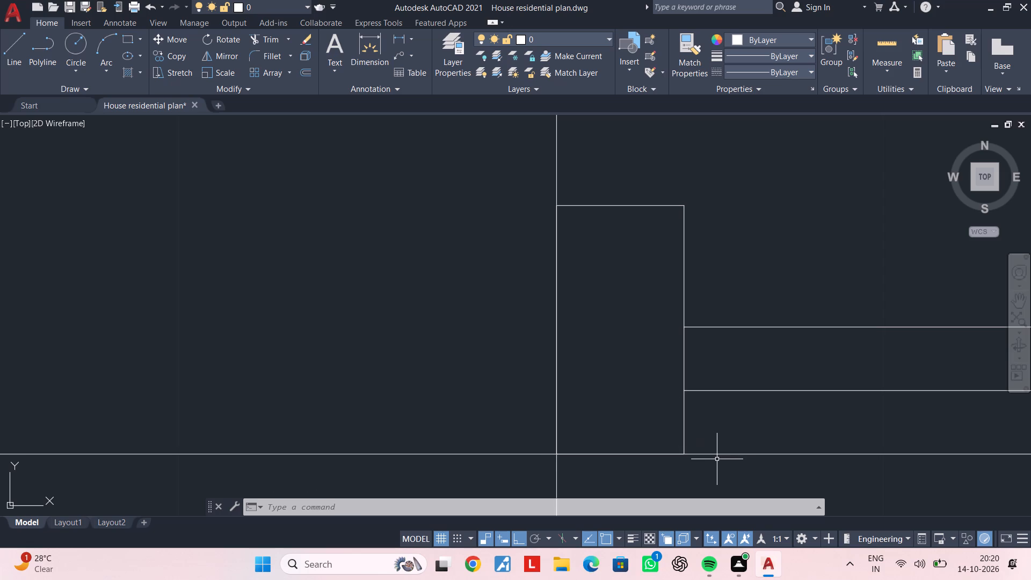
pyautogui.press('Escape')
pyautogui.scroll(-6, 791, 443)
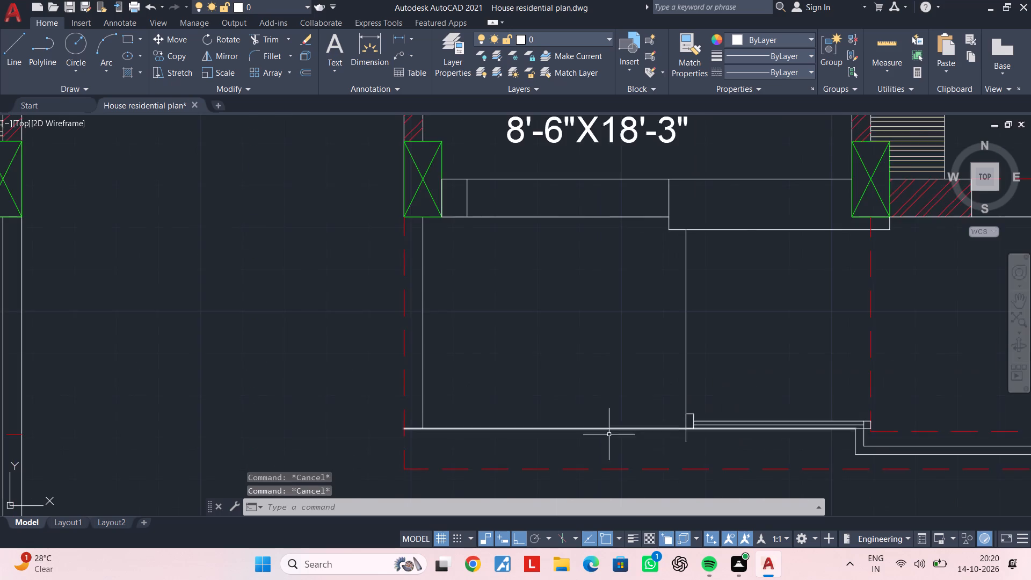
# Copy the hatched square post from the original plan's porch side wall onto the matching red dashed side line of the copied plan.
pyautogui.scroll(-3, 563, 437)
pyautogui.moveTo(481, 431); pyautogui.dragTo(675, 410, button='middle')
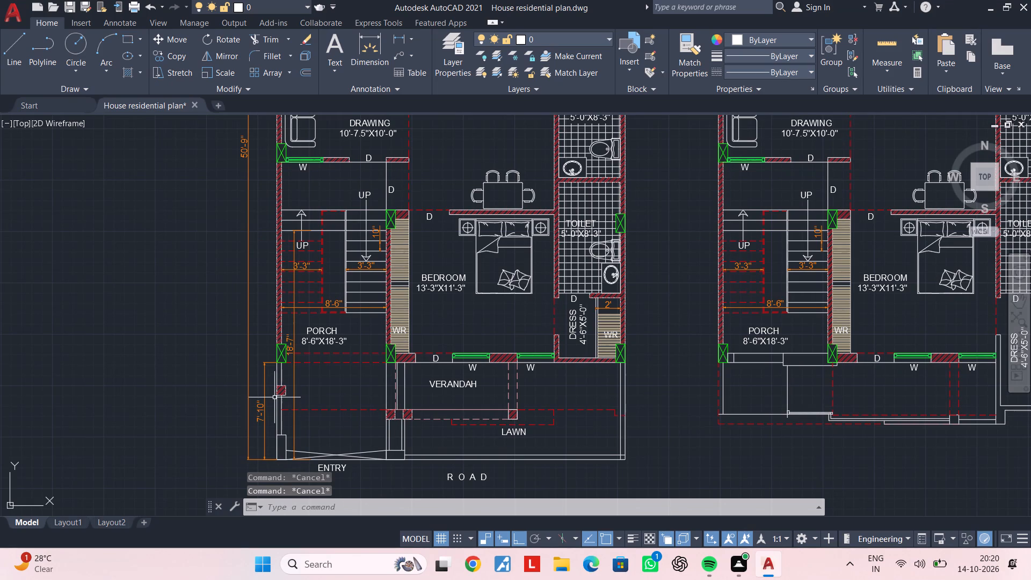
pyautogui.scroll(4, 266, 393)
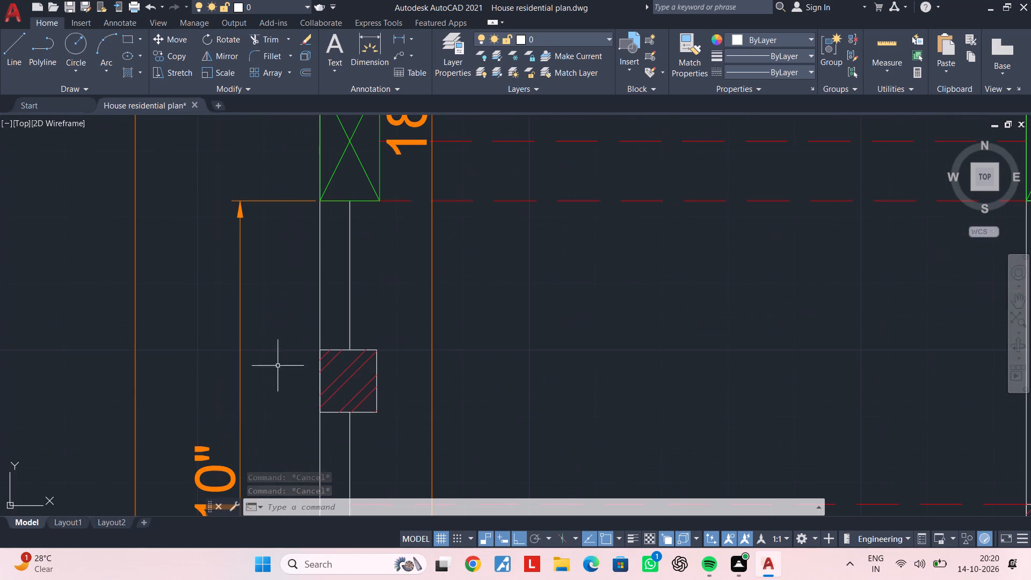
pyautogui.click(275, 325)
pyautogui.click(418, 434)
pyautogui.write('CO')
pyautogui.press('space')
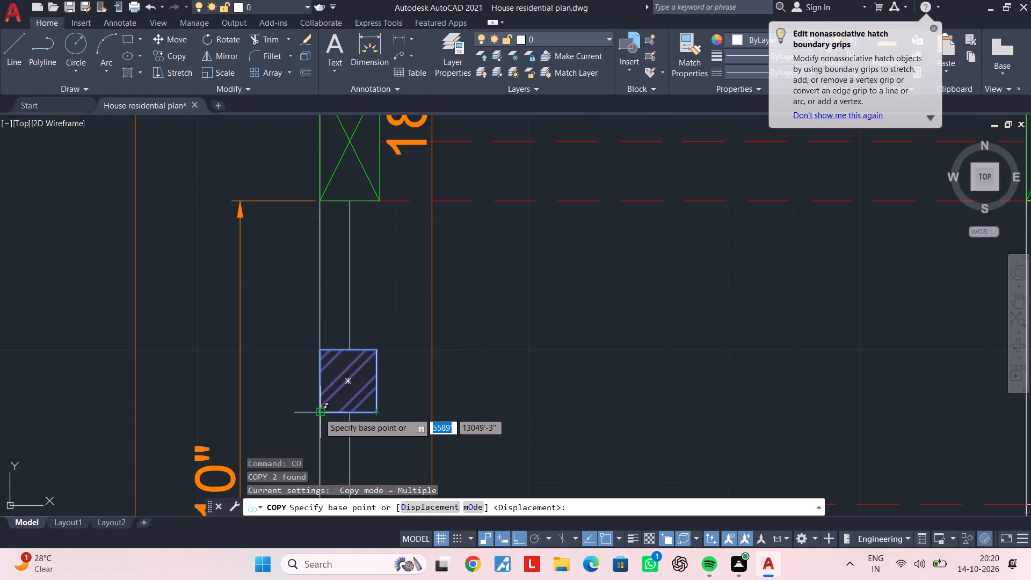
pyautogui.click(319, 412)
pyautogui.scroll(-3, 801, 414)
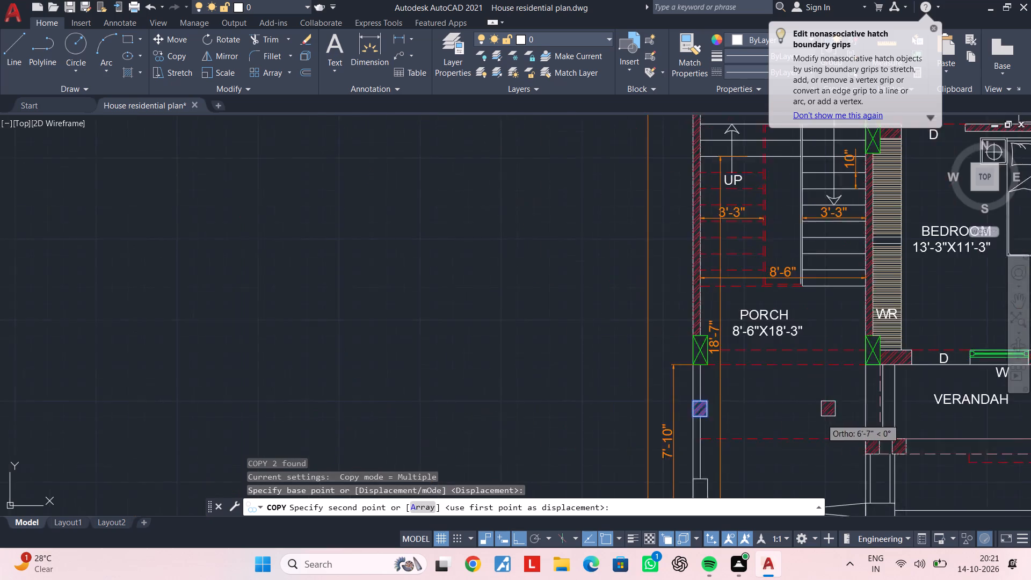
pyautogui.moveTo(822, 418); pyautogui.dragTo(259, 394, button='middle')
pyautogui.scroll(2, 859, 404)
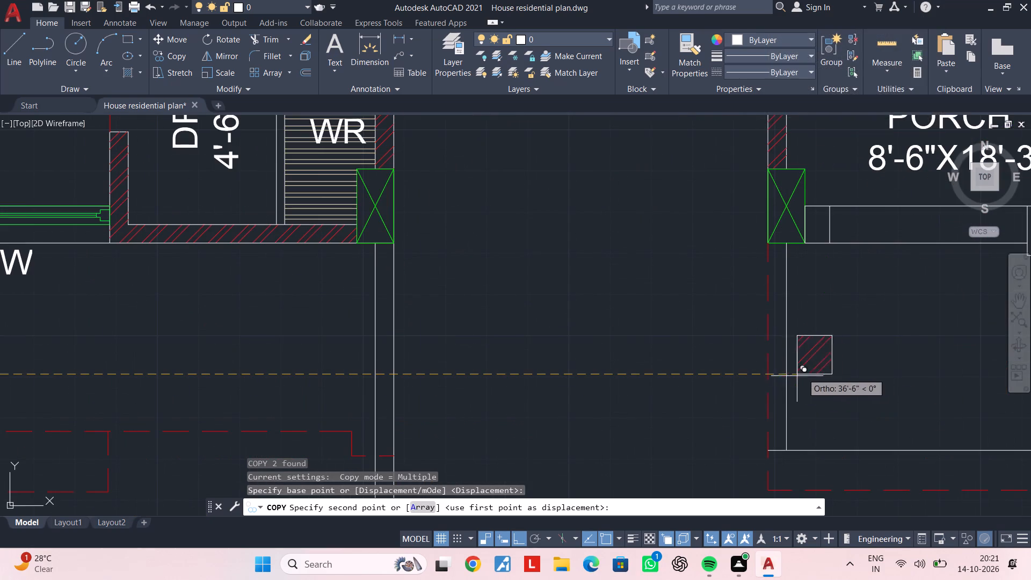
pyautogui.scroll(-2, 815, 371)
pyautogui.moveTo(818, 370); pyautogui.dragTo(453, 368, button='middle')
pyautogui.scroll(2, 429, 356)
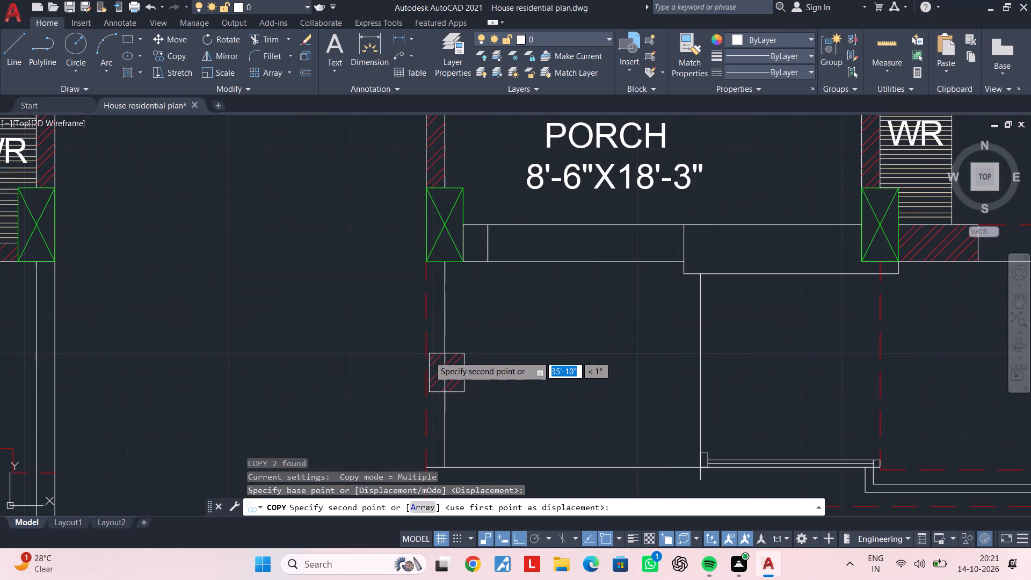
pyautogui.click(427, 389)
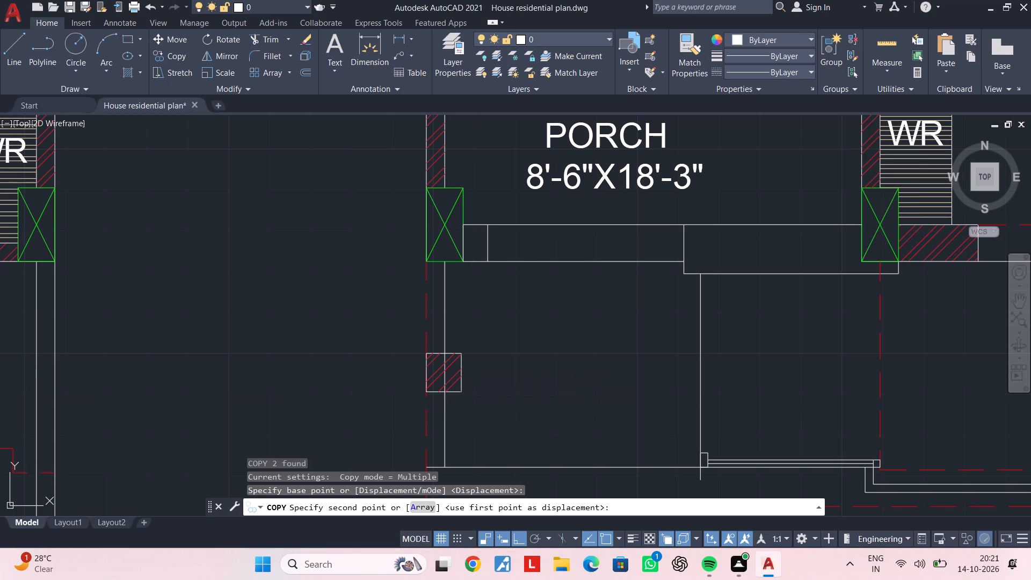
pyautogui.press('Escape')
pyautogui.press('Escape')
pyautogui.press('Escape')
pyautogui.press('Escape')
pyautogui.press('Escape')
pyautogui.press('Escape')
pyautogui.press('Escape')
pyautogui.press('Escape')
# Save the drawing.
pyautogui.scroll(-1, 485, 441)
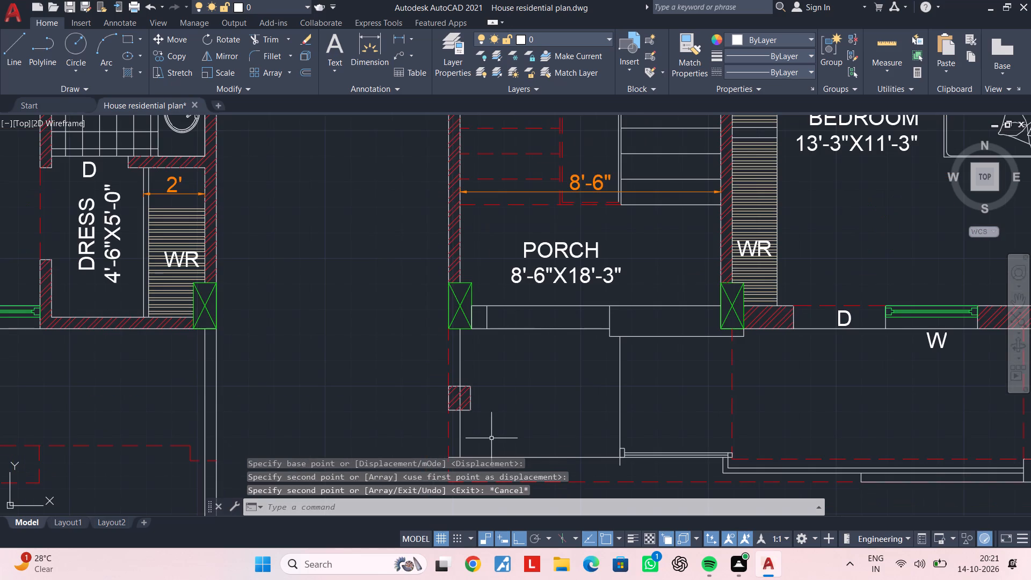
pyautogui.press('Escape')
pyautogui.scroll(1, 479, 400)
pyautogui.hotkey('ctrl', 's')
pyautogui.hotkey('ctrl', 's')
# Trim the vertical wall line where it passes through the copied hatched post.
pyautogui.scroll(2, 446, 428)
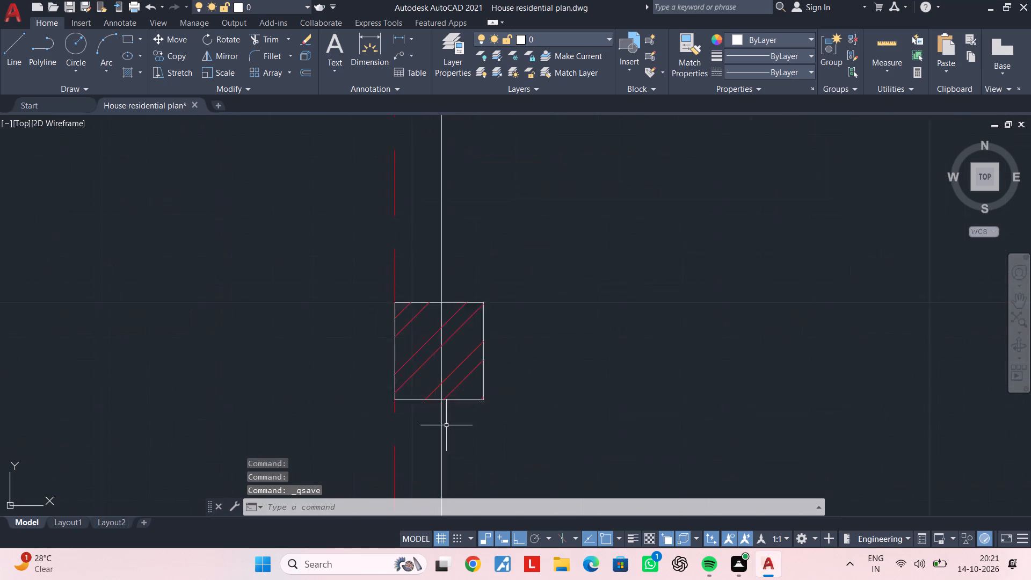
pyautogui.scroll(1, 446, 425)
pyautogui.moveTo(471, 390); pyautogui.dragTo(430, 412, button='middle')
pyautogui.press('Escape')
pyautogui.press('Escape')
pyautogui.write('TR')
pyautogui.press('space')
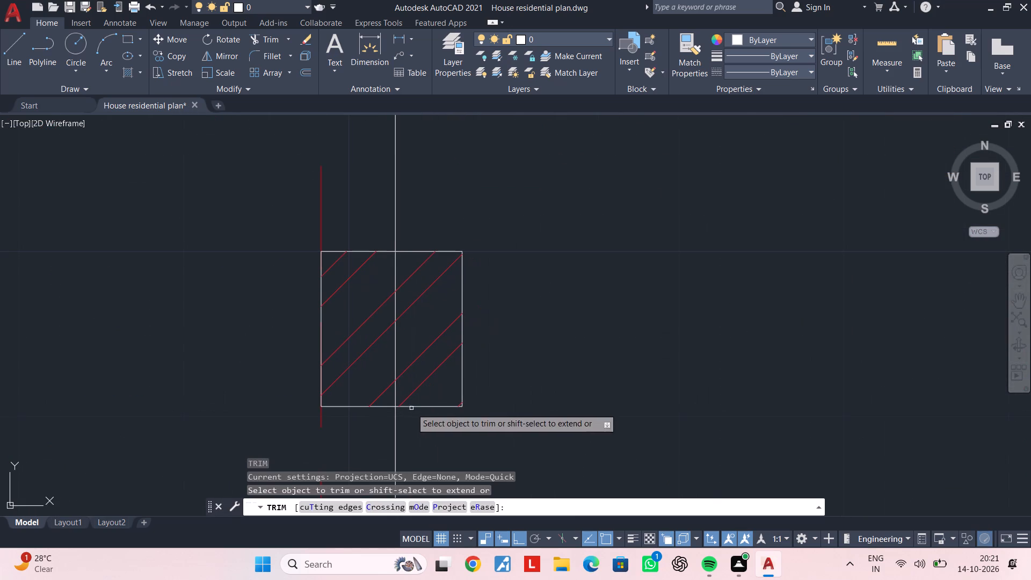
pyautogui.click(397, 395)
pyautogui.press('Escape')
pyautogui.scroll(-2, 525, 378)
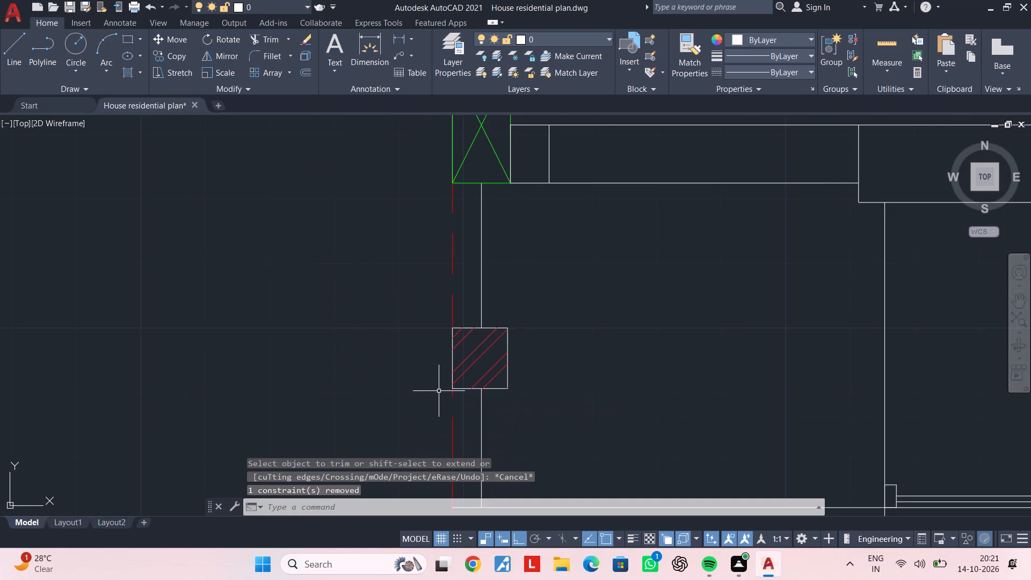
# Examine the copied plan's porch front around the hatched post and compare it with the original plan.
pyautogui.scroll(-2, 550, 374)
pyautogui.moveTo(550, 374); pyautogui.dragTo(470, 375, button='middle')
pyautogui.press('Escape')
pyautogui.scroll(-1, 491, 336)
pyautogui.moveTo(507, 339); pyautogui.dragTo(424, 325, button='middle')
pyautogui.press('Escape')
pyautogui.scroll(1, 435, 330)
pyautogui.moveTo(434, 334); pyautogui.dragTo(479, 315, button='middle')
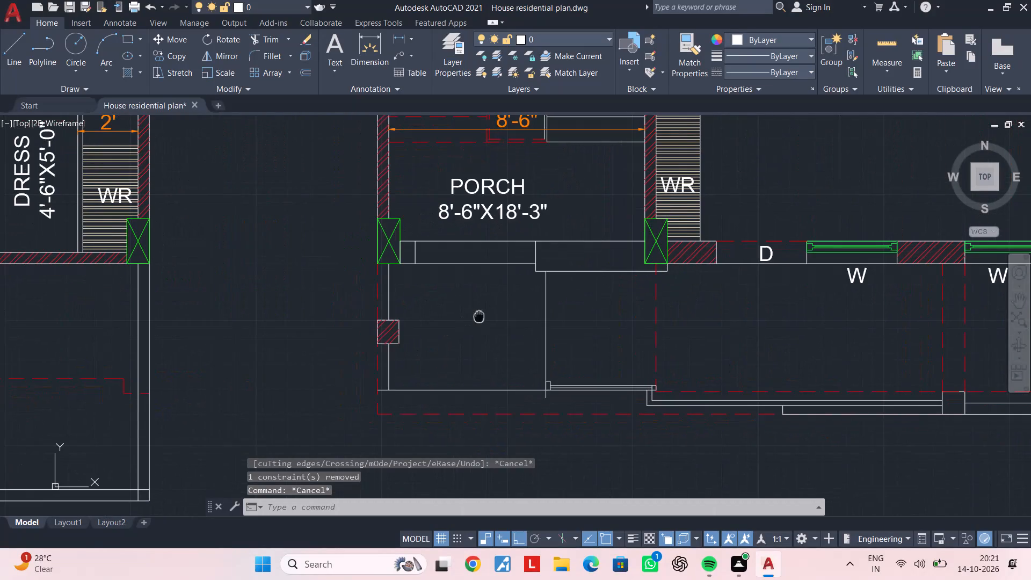
pyautogui.press('Escape')
pyautogui.moveTo(474, 332); pyautogui.dragTo(457, 348, button='middle')
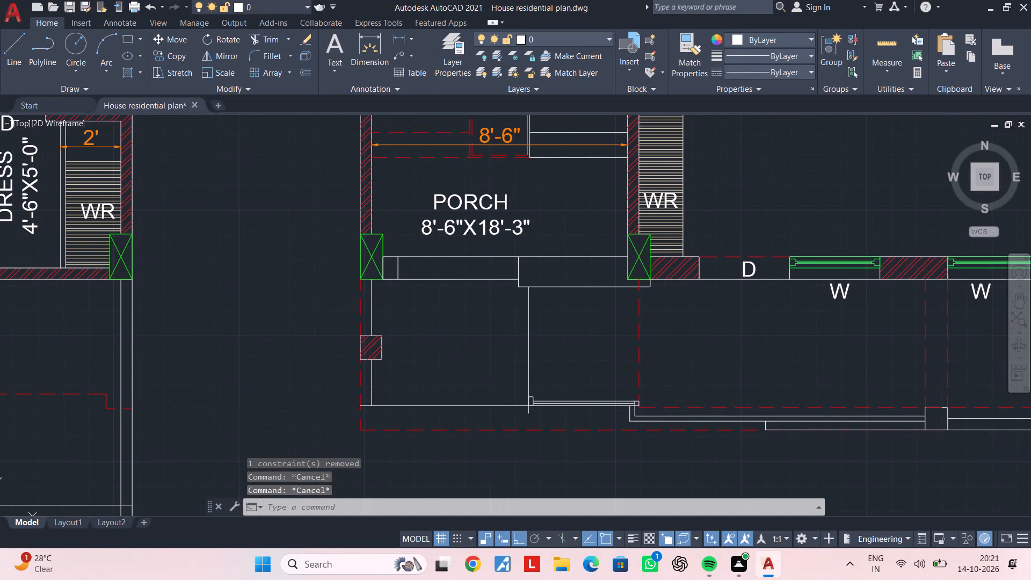
pyautogui.scroll(-2, 457, 348)
pyautogui.moveTo(457, 348); pyautogui.dragTo(456, 379, button='middle')
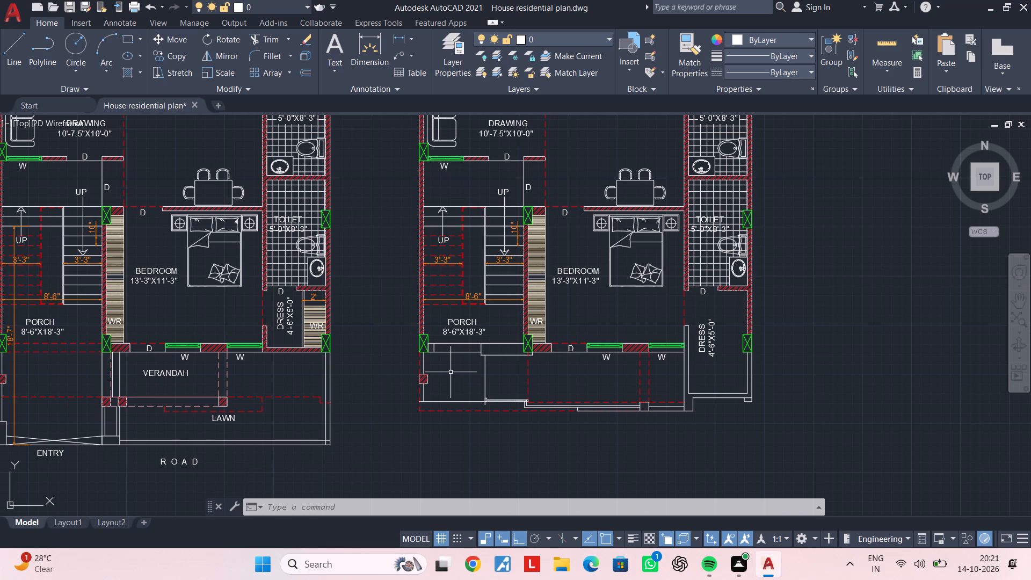
pyautogui.press('Escape')
pyautogui.moveTo(487, 374); pyautogui.dragTo(487, 398, button='middle')
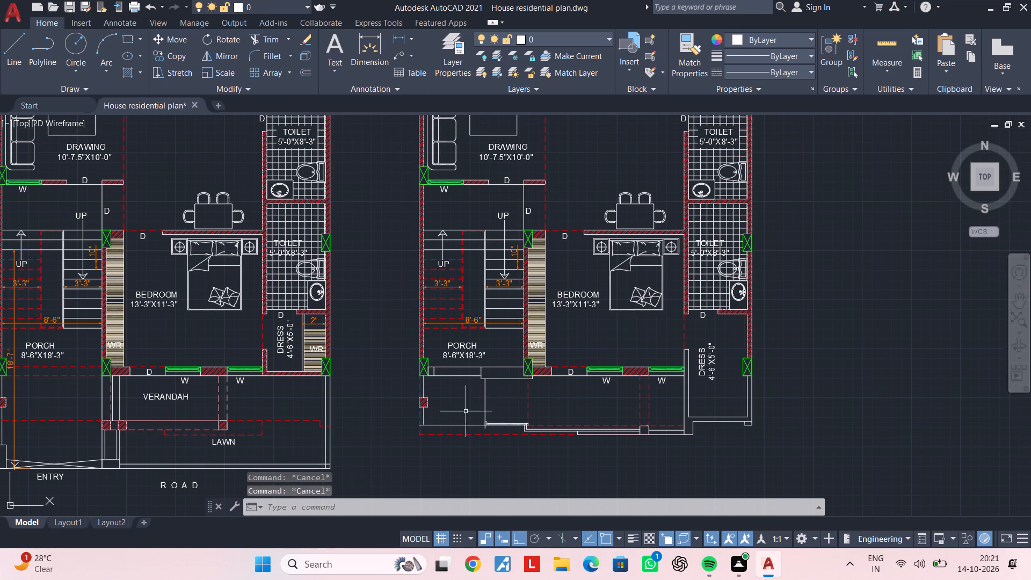
pyautogui.scroll(3, 449, 414)
pyautogui.moveTo(473, 402); pyautogui.dragTo(620, 394, button='middle')
pyautogui.press('Escape')
pyautogui.press('Escape')
pyautogui.moveTo(664, 393); pyautogui.dragTo(616, 362, button='middle')
pyautogui.press('Escape')
pyautogui.press('Escape')
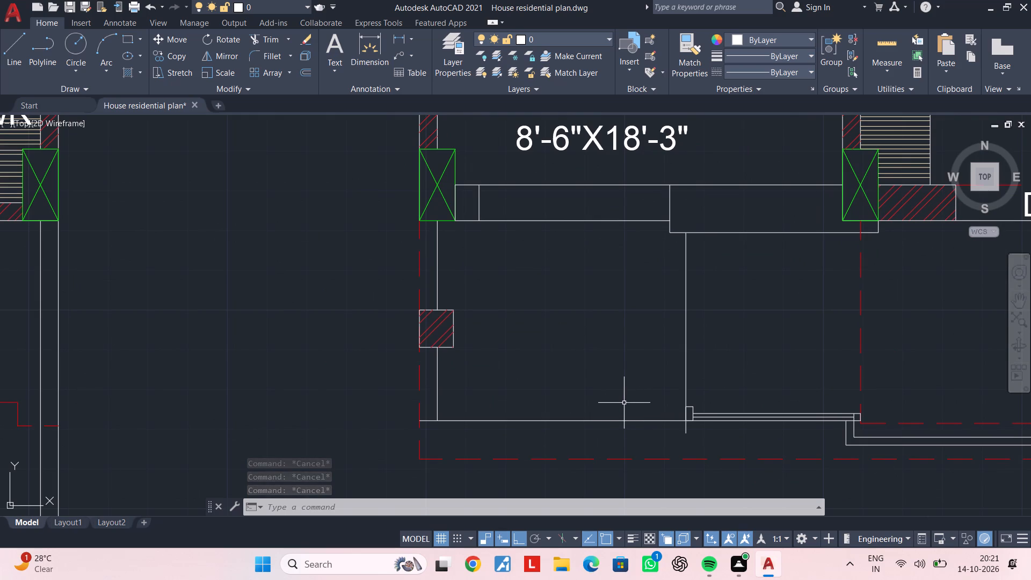
pyautogui.press('Escape')
pyautogui.press('Escape')
pyautogui.press('Escape')
pyautogui.press('Escape')
pyautogui.press('Escape')
pyautogui.press('Escape')
pyautogui.press('Escape')
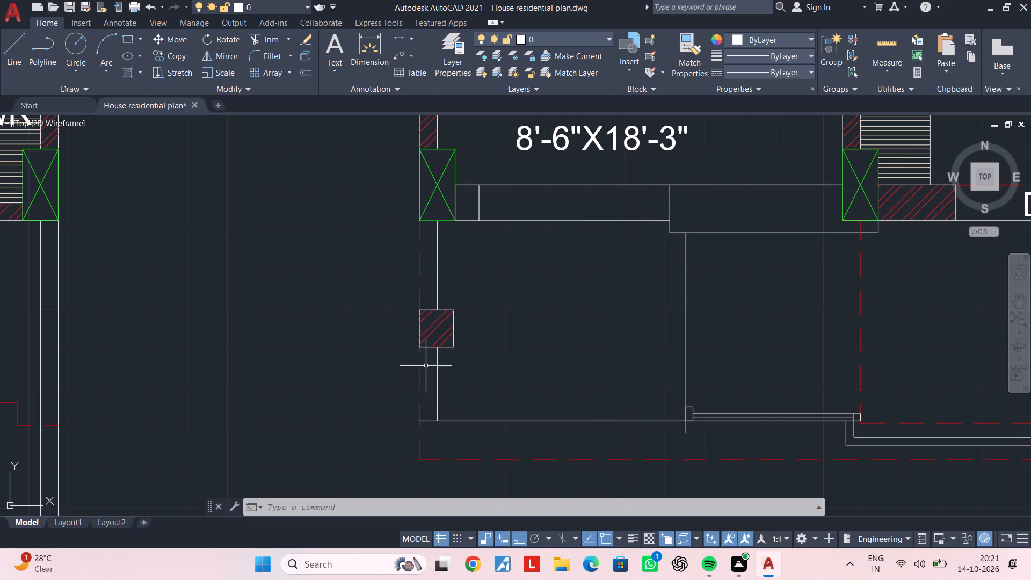
pyautogui.moveTo(553, 334); pyautogui.dragTo(541, 425, button='middle')
pyautogui.scroll(-2, 566, 411)
pyautogui.moveTo(564, 410); pyautogui.dragTo(340, 335, button='middle')
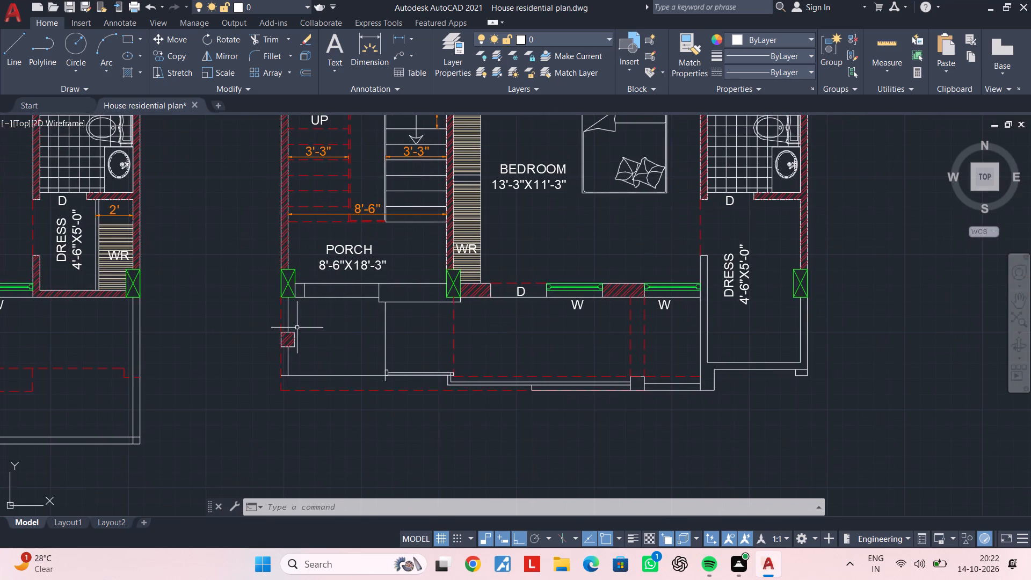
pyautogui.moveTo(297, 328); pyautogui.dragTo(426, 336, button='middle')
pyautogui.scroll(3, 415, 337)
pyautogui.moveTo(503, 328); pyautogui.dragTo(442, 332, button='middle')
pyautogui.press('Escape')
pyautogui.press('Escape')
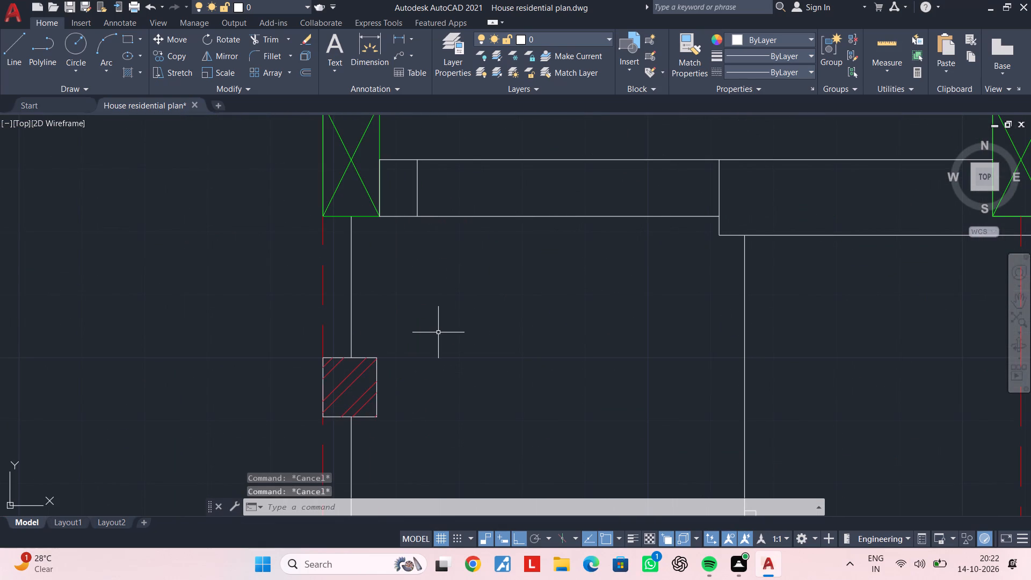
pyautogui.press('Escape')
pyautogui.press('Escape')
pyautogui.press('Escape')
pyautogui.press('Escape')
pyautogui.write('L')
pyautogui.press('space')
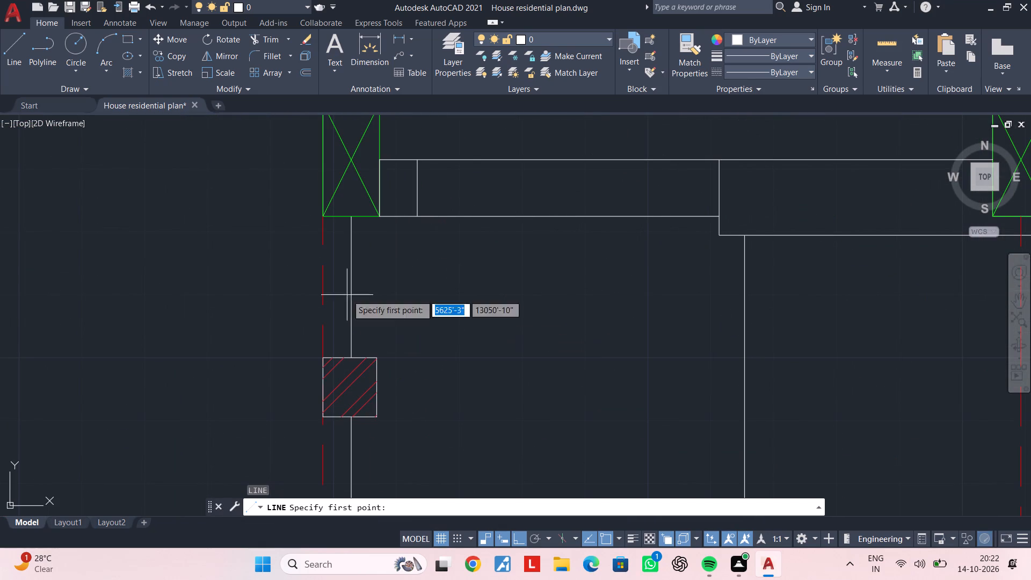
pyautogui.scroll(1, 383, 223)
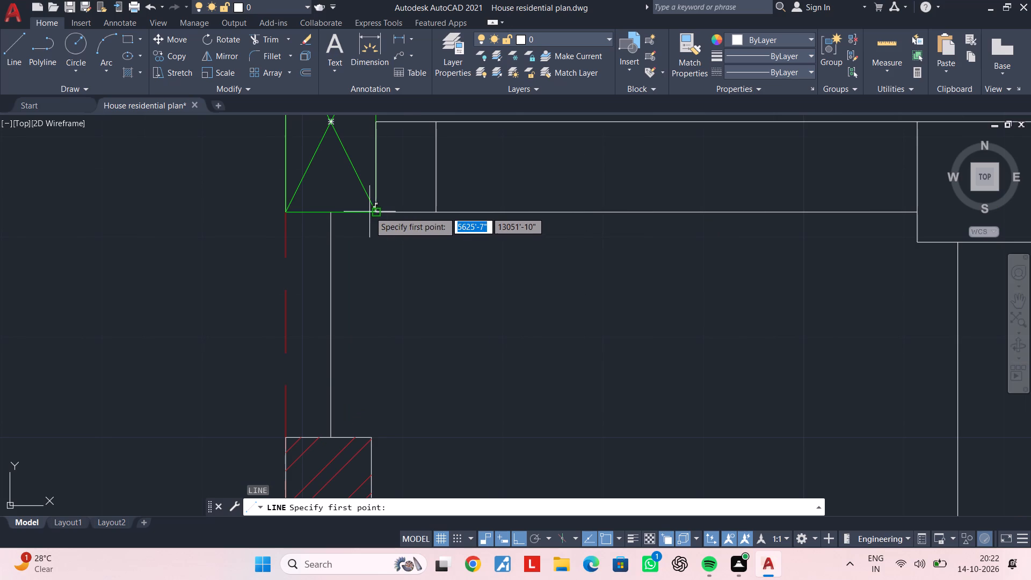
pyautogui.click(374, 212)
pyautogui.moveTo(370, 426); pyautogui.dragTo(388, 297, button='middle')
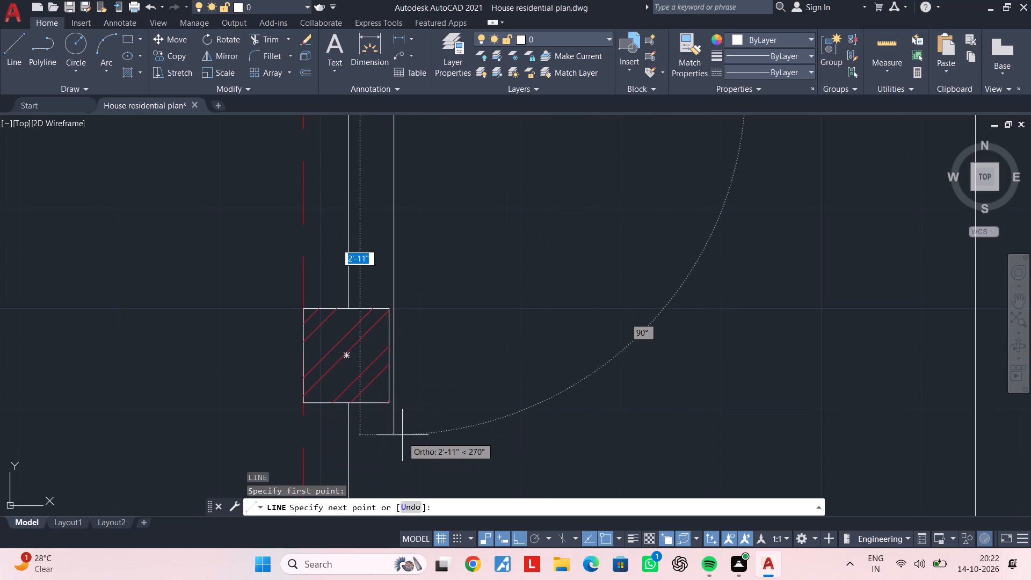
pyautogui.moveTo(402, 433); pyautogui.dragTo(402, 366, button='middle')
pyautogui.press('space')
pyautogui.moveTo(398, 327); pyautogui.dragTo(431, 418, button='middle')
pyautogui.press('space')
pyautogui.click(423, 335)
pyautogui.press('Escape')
# Draw a vertical line about 2'-8" long from the hatched post's lower inner corner up to the green column's lower edge.
pyautogui.moveTo(426, 356); pyautogui.dragTo(440, 299, button='middle')
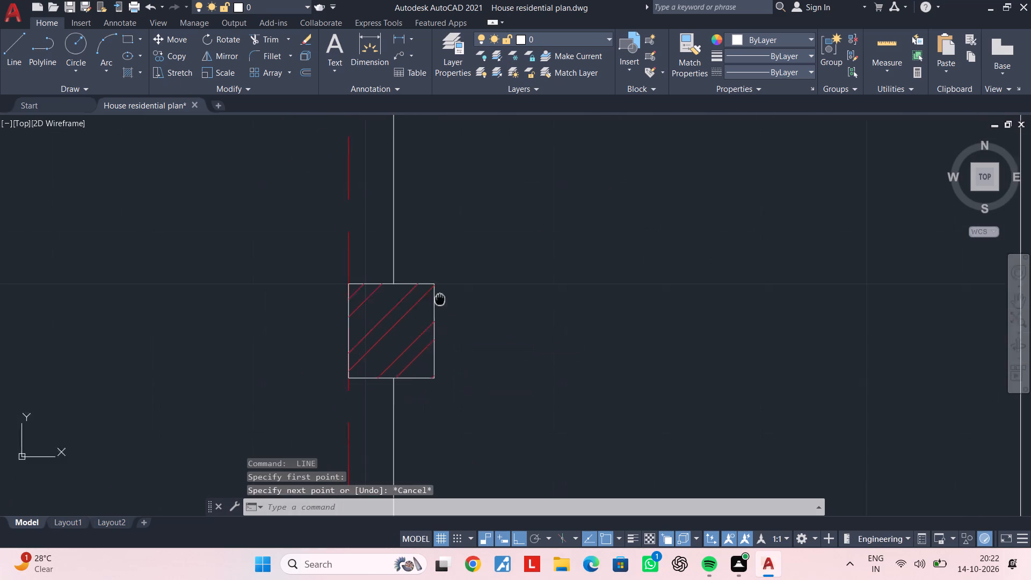
pyautogui.moveTo(440, 299); pyautogui.dragTo(449, 239, button='middle')
pyautogui.scroll(-1, 472, 345)
pyautogui.press('space')
pyautogui.scroll(1, 458, 329)
pyautogui.click(454, 319)
pyautogui.moveTo(463, 202); pyautogui.dragTo(463, 202, button='middle')
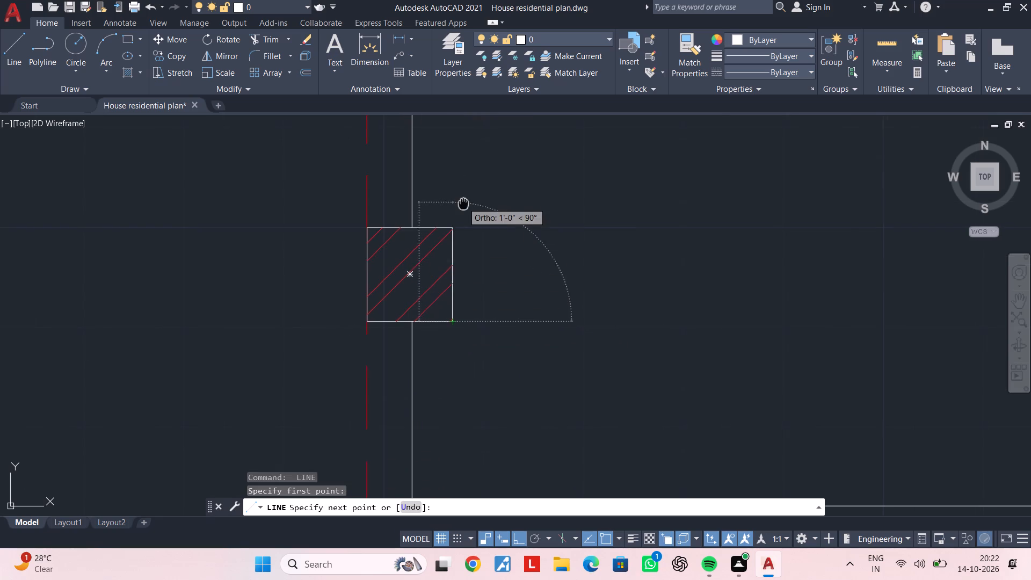
pyautogui.moveTo(463, 202); pyautogui.dragTo(464, 369, button='middle')
pyautogui.scroll(3, 452, 195)
pyautogui.moveTo(457, 162); pyautogui.dragTo(456, 328, button='middle')
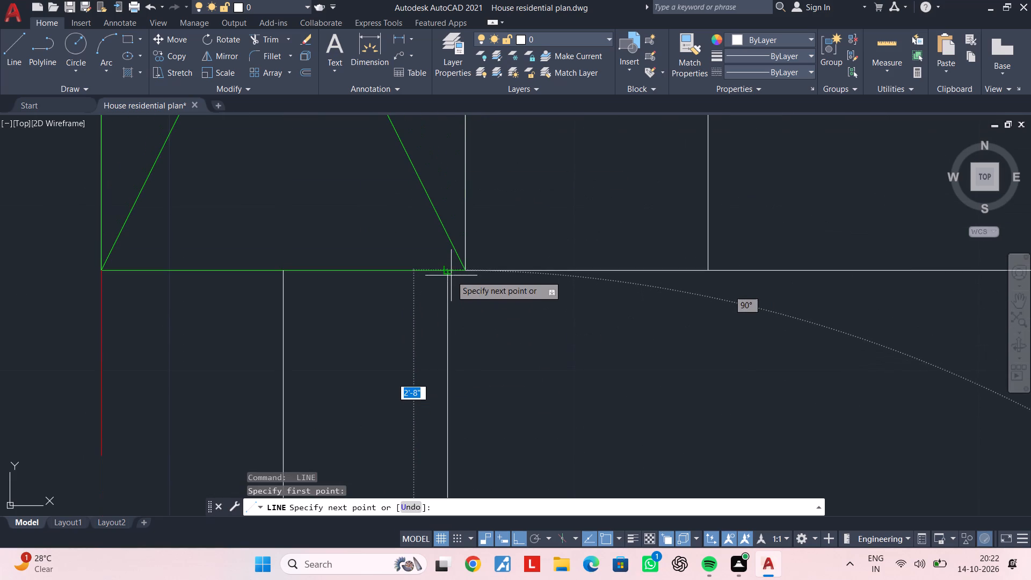
pyautogui.click(451, 271)
pyautogui.scroll(-3, 468, 345)
pyautogui.moveTo(477, 367); pyautogui.dragTo(475, 289, button='middle')
pyautogui.press('Escape')
pyautogui.press('Escape')
pyautogui.scroll(-1, 486, 389)
pyautogui.press('Escape')
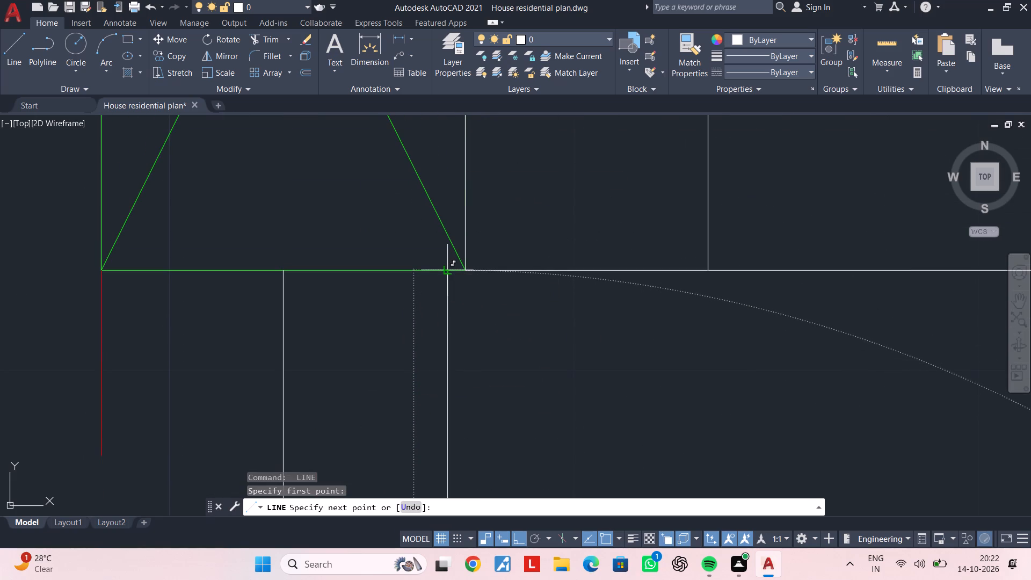
pyautogui.press('Escape')
pyautogui.press('Escape')
pyautogui.press('Escape')
pyautogui.press('Escape')
pyautogui.press('Escape')
pyautogui.scroll(-2, 489, 430)
pyautogui.moveTo(489, 430); pyautogui.dragTo(487, 251, button='middle')
pyautogui.press('Escape')
pyautogui.moveTo(492, 331); pyautogui.dragTo(496, 275, button='middle')
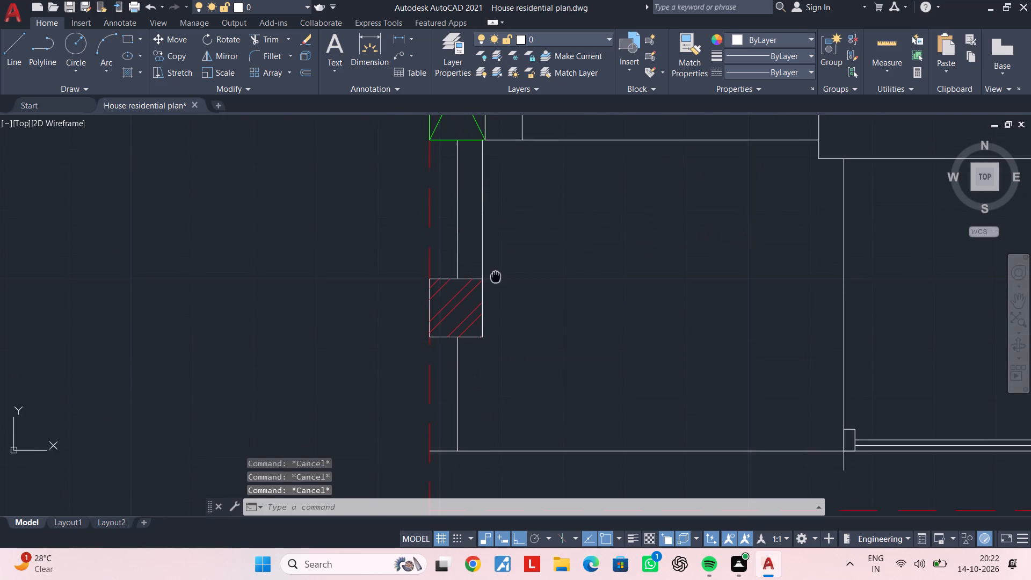
pyautogui.moveTo(496, 275); pyautogui.dragTo(496, 273, button='middle')
# Extend the new vertical line down past the horizontal front line to the outer red dashed line.
pyautogui.click(481, 237)
pyautogui.scroll(2, 490, 336)
pyautogui.press('Escape')
pyautogui.scroll(-2, 502, 345)
pyautogui.moveTo(503, 349); pyautogui.dragTo(464, 234, button='middle')
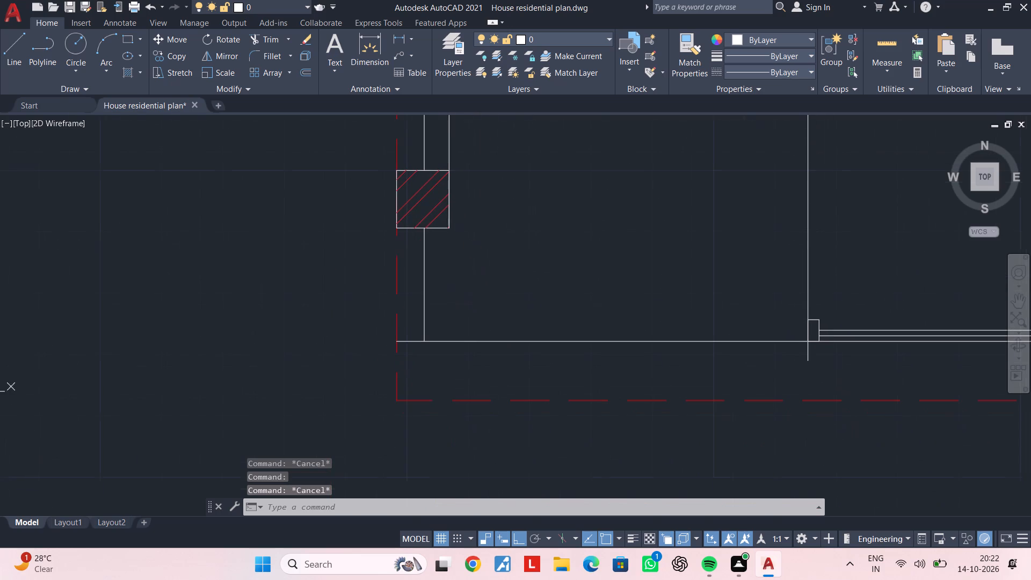
pyautogui.write('EX')
pyautogui.press('space')
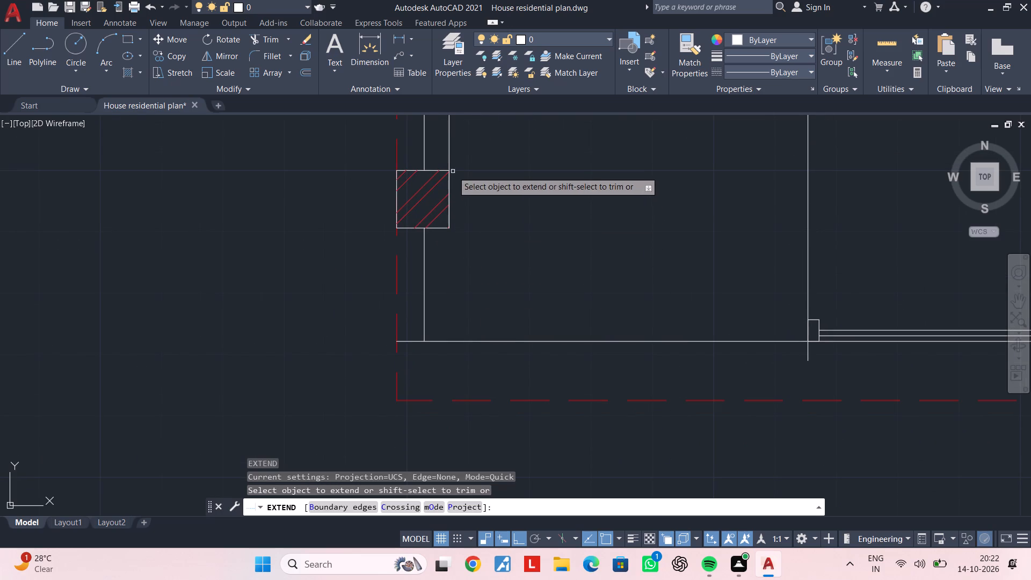
pyautogui.click(448, 160)
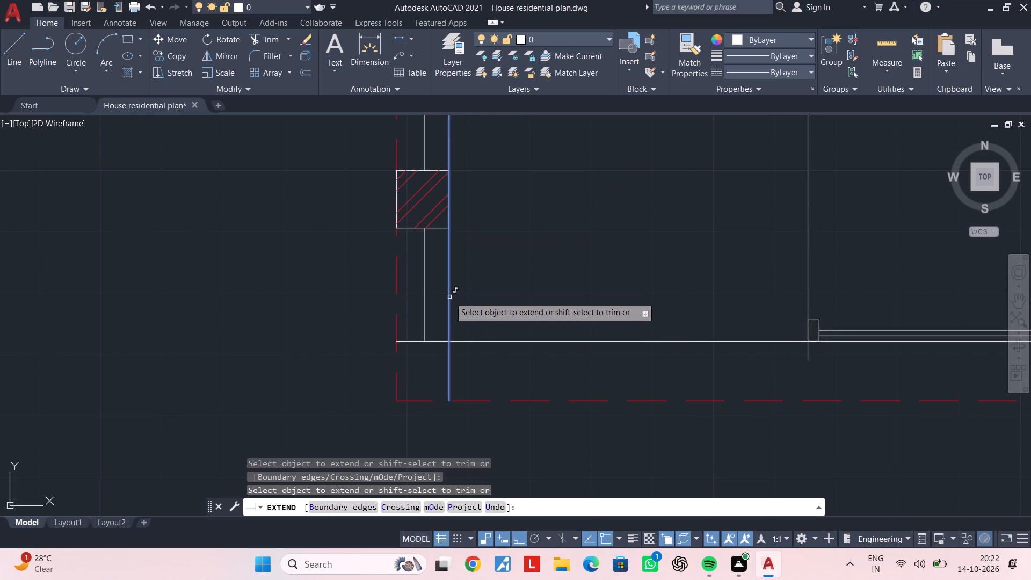
pyautogui.click(449, 297)
pyautogui.press('Escape')
pyautogui.scroll(-1, 461, 295)
pyautogui.moveTo(463, 297); pyautogui.dragTo(473, 372, button='middle')
pyautogui.press('Escape')
pyautogui.press('Escape')
pyautogui.moveTo(478, 339); pyautogui.dragTo(474, 365, button='middle')
pyautogui.press('Escape')
pyautogui.scroll(1, 438, 372)
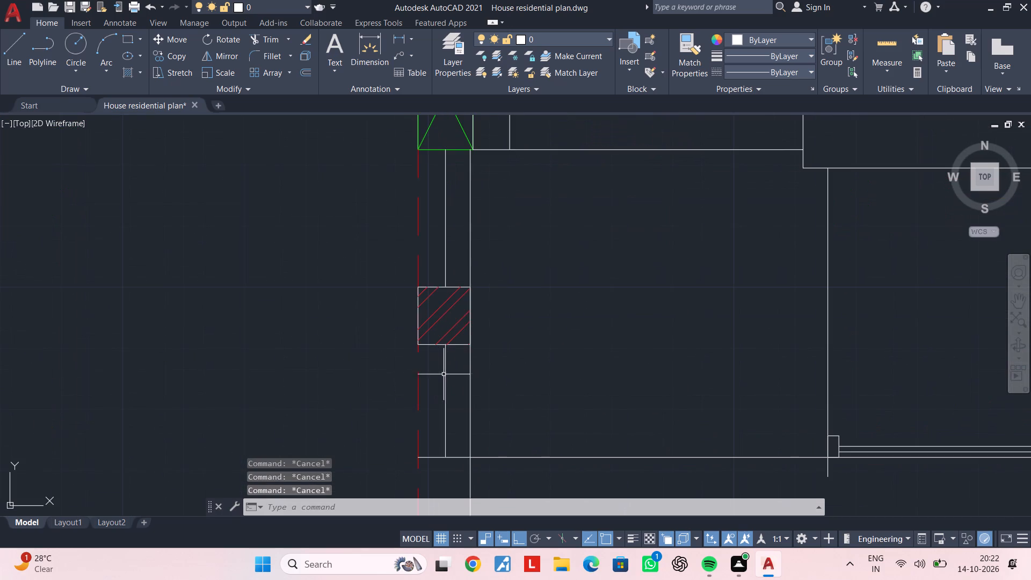
pyautogui.moveTo(478, 397); pyautogui.dragTo(451, 311, button='middle')
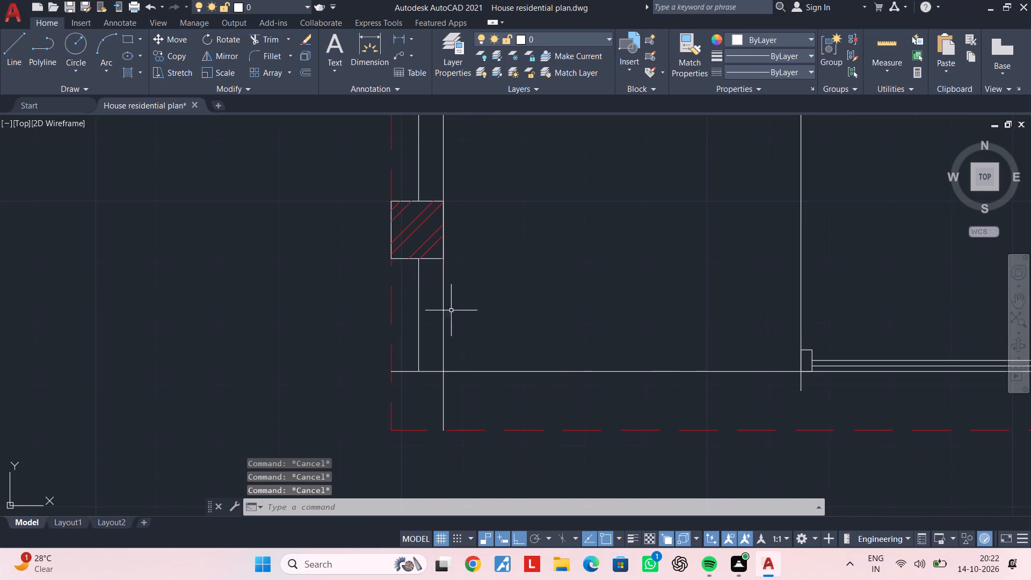
pyautogui.press('Escape')
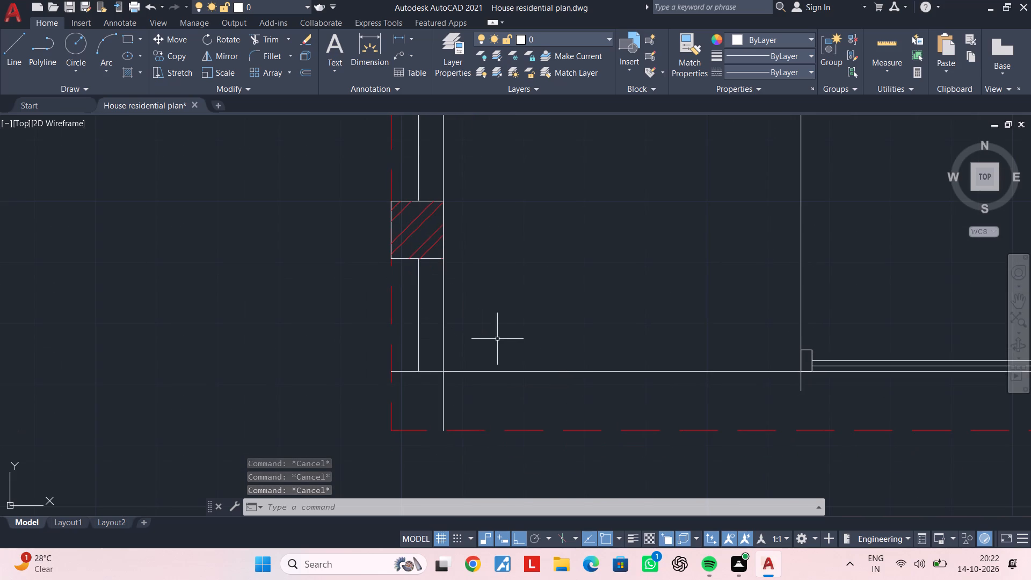
# Draw a horizontal line about 5'-2" long from the small front post's outer edge toward the vertical wall line below the hatched post.
pyautogui.press('l')
pyautogui.press('space')
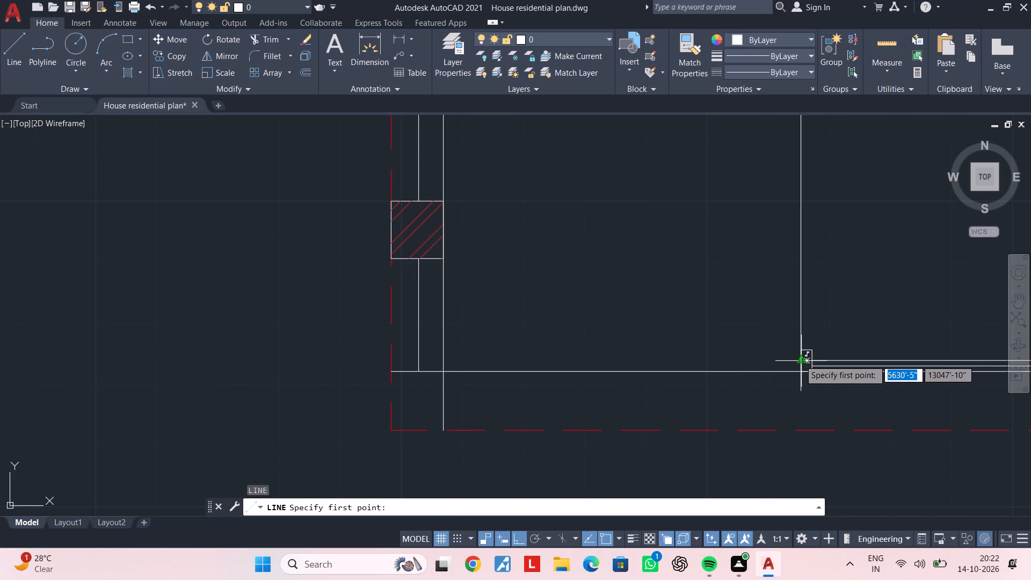
pyautogui.scroll(2, 798, 363)
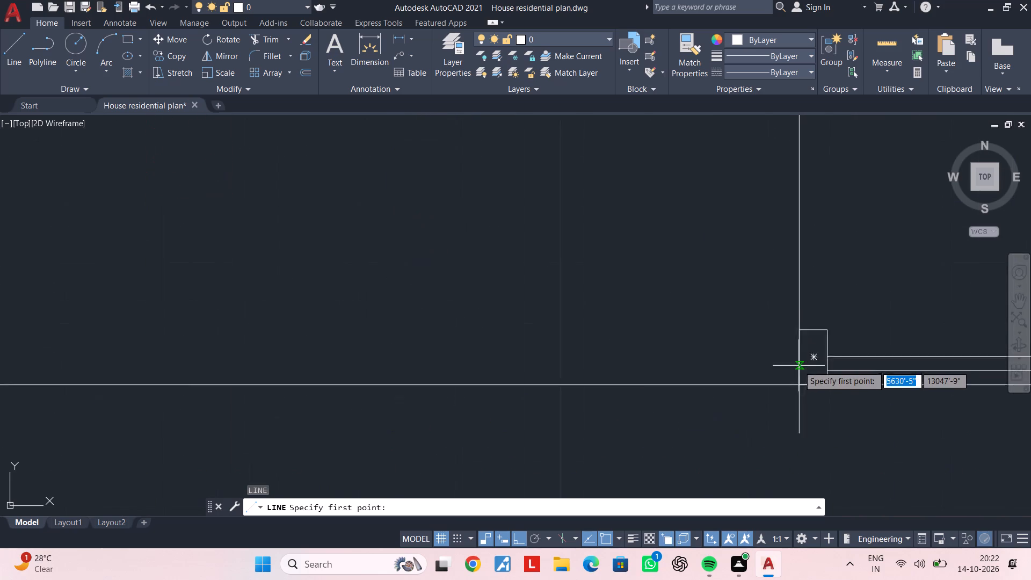
pyautogui.scroll(1, 798, 366)
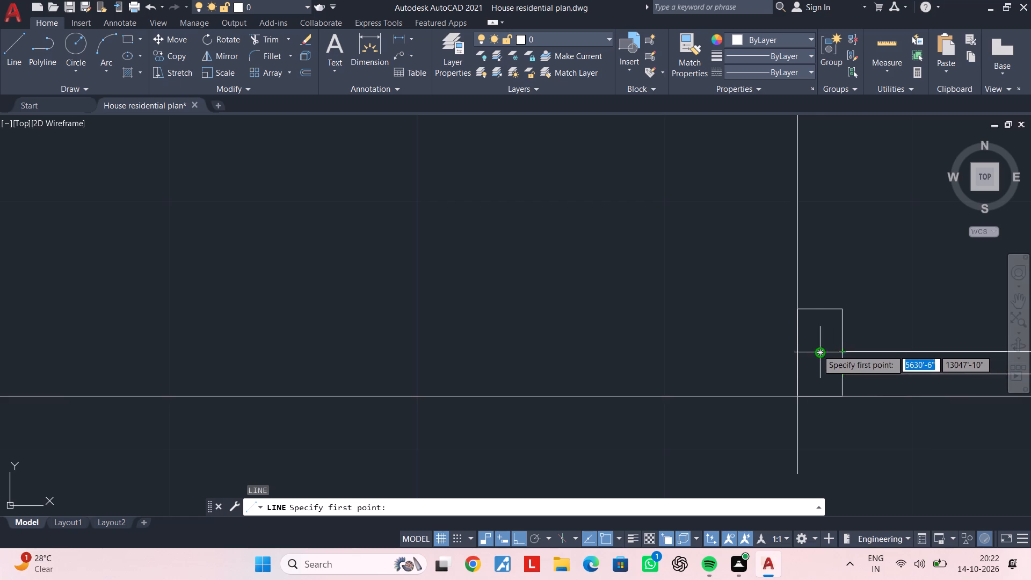
pyautogui.click(801, 350)
pyautogui.moveTo(365, 341); pyautogui.dragTo(843, 362, button='middle')
pyautogui.scroll(-2, 391, 360)
pyautogui.moveTo(457, 360); pyautogui.dragTo(667, 360, button='middle')
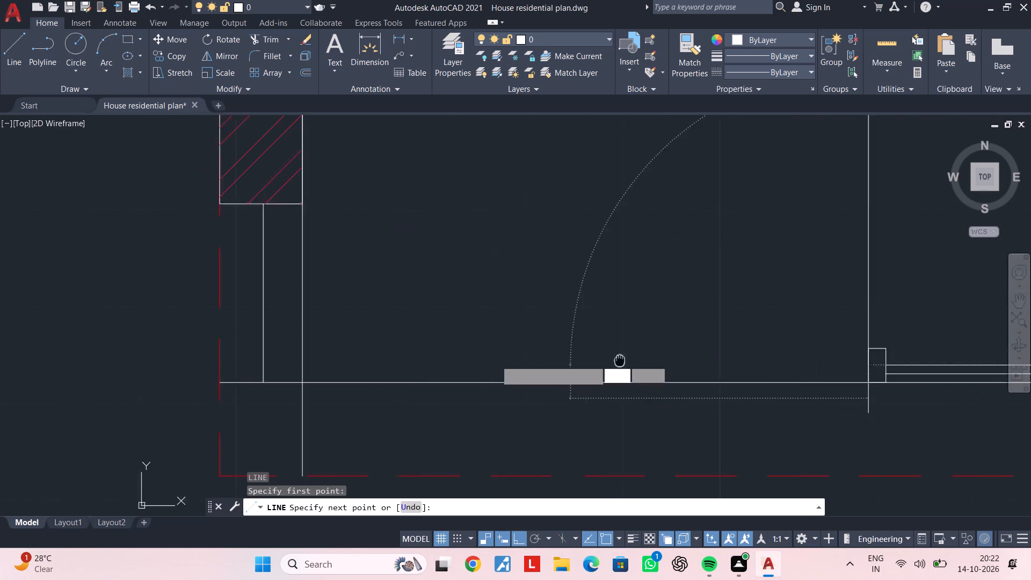
pyautogui.moveTo(667, 360); pyautogui.dragTo(754, 361, button='middle')
pyautogui.scroll(3, 459, 365)
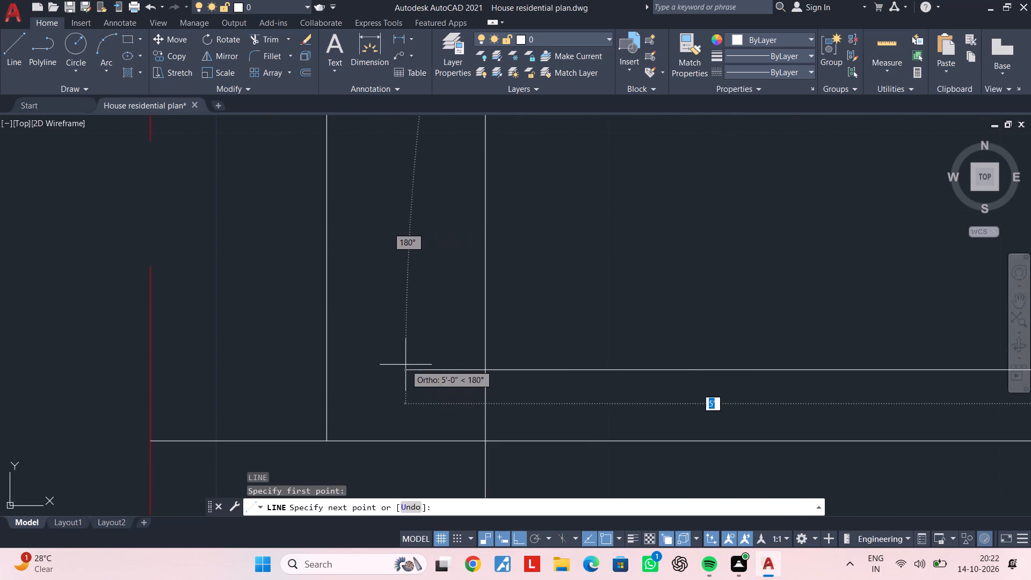
pyautogui.click(354, 366)
pyautogui.press('Escape')
pyautogui.scroll(-4, 418, 370)
pyautogui.press('Escape')
pyautogui.moveTo(513, 369); pyautogui.dragTo(446, 371, button='middle')
pyautogui.moveTo(619, 369); pyautogui.dragTo(520, 372, button='middle')
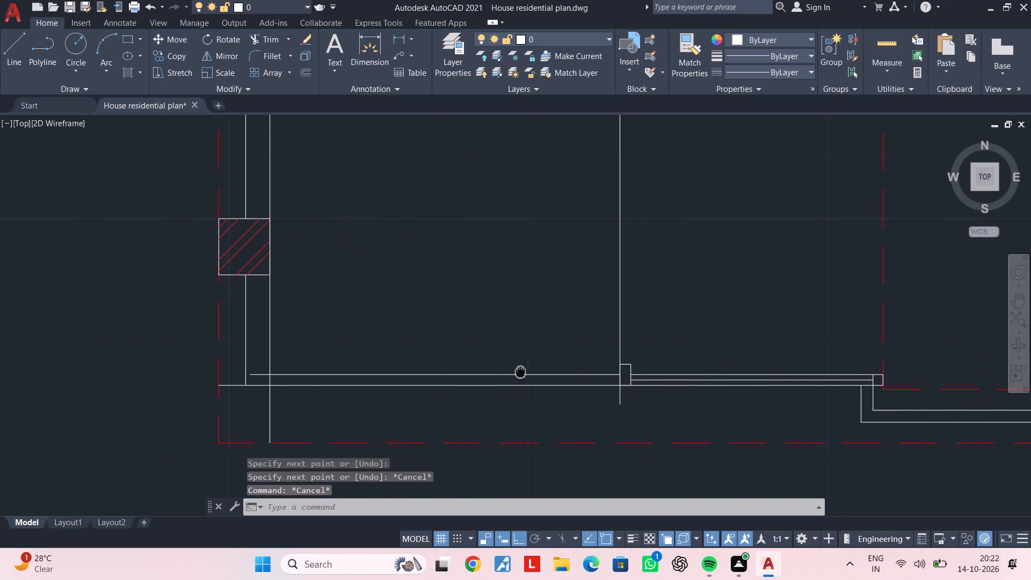
pyautogui.moveTo(520, 372); pyautogui.dragTo(519, 372, button='middle')
pyautogui.scroll(1, 516, 383)
pyautogui.press('Escape')
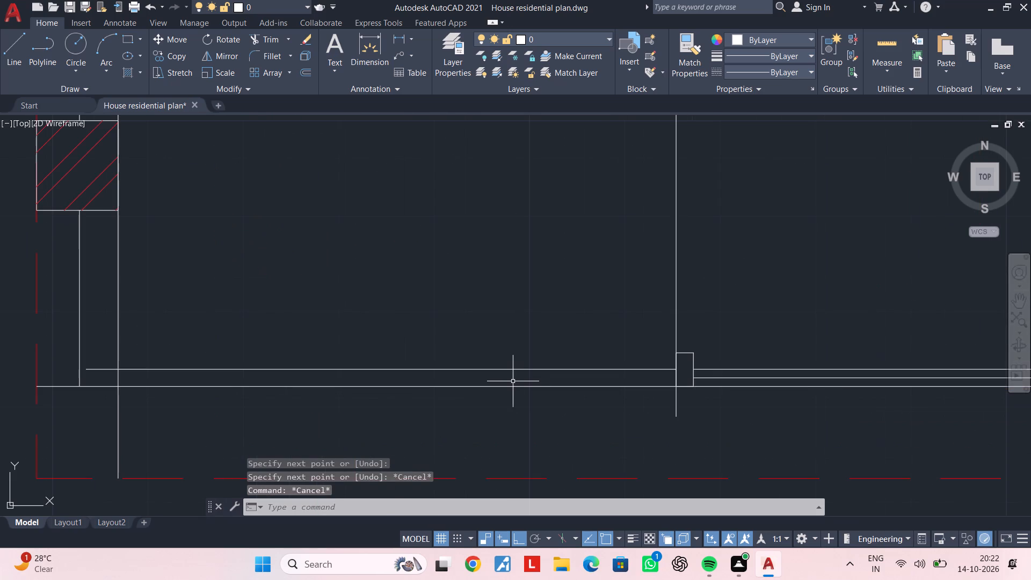
# Offset the new horizontal line and the vertical wall lines above and below the hatched post 1" toward the porch interior.
pyautogui.press('Escape')
pyautogui.write('OF 1"')
pyautogui.press('Return')
pyautogui.click(596, 370)
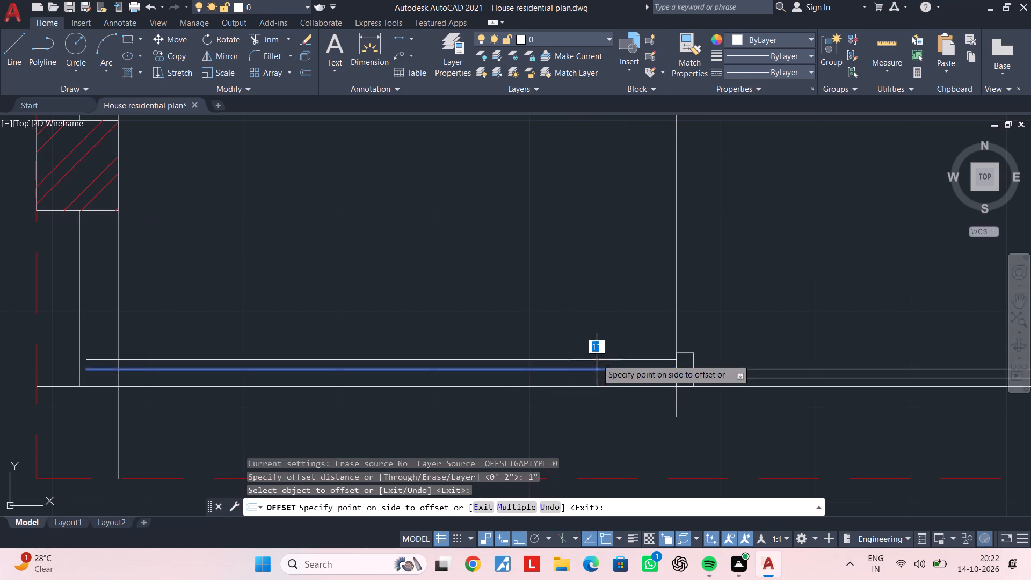
pyautogui.click(597, 355)
pyautogui.moveTo(439, 357); pyautogui.dragTo(649, 359, button='middle')
pyautogui.moveTo(479, 342); pyautogui.dragTo(620, 337, button='middle')
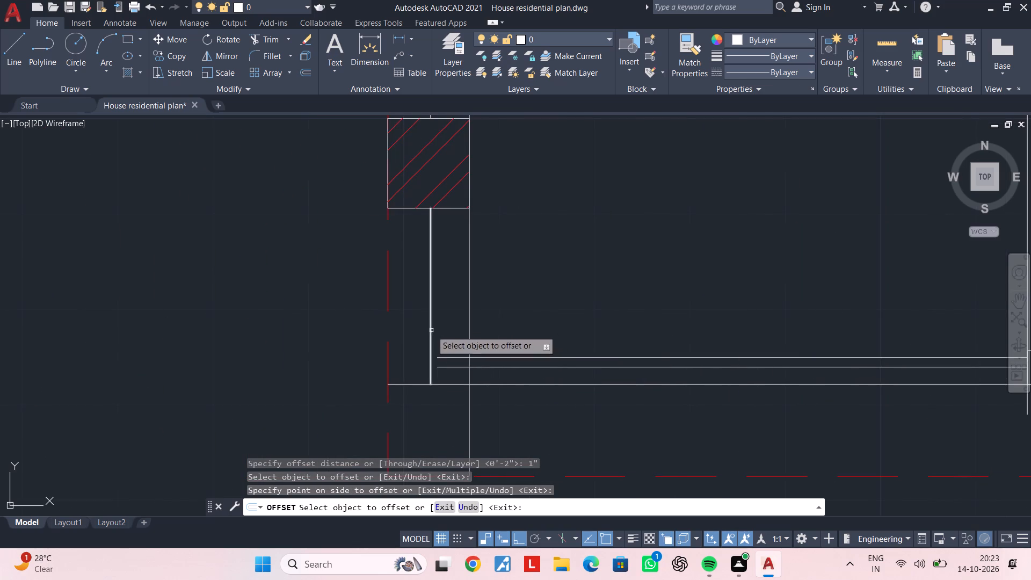
pyautogui.click(430, 329)
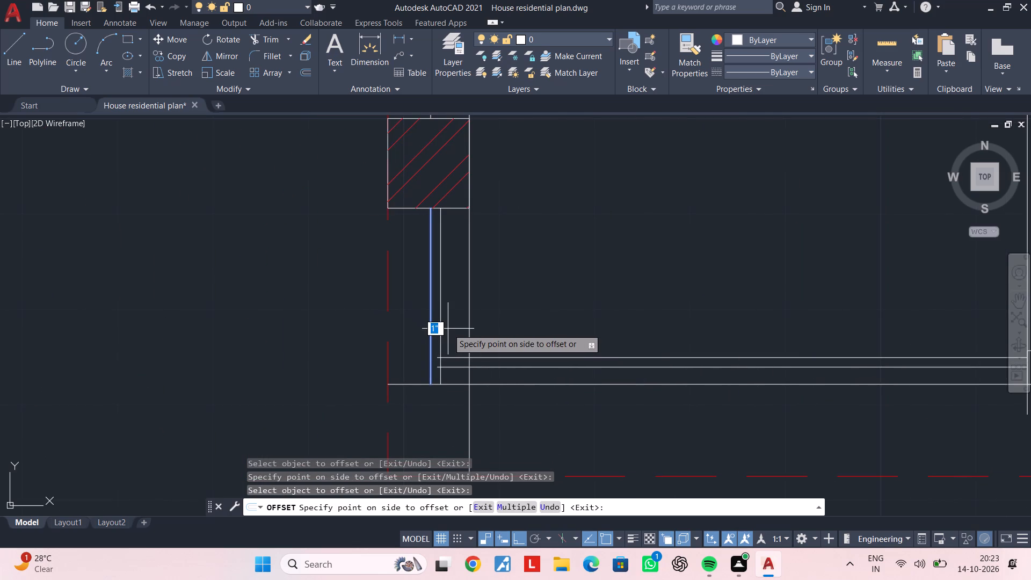
pyautogui.click(448, 329)
pyautogui.moveTo(456, 295); pyautogui.dragTo(464, 430, button='middle')
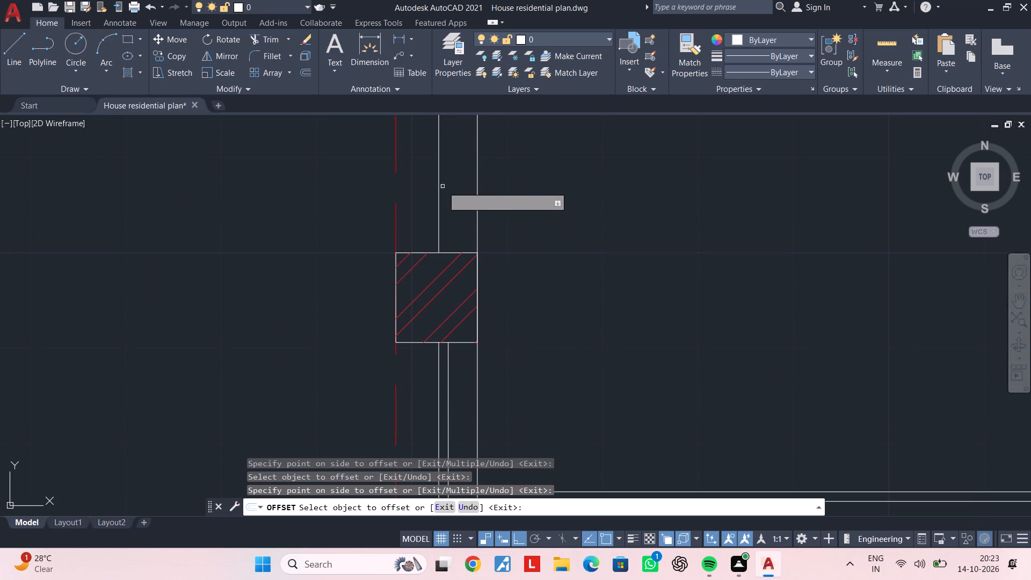
pyautogui.click(438, 187)
pyautogui.click(461, 184)
pyautogui.press('Escape')
# Extend the lower of the two parallel horizontal lines to meet the outer vertical wall line at the porch corner.
pyautogui.scroll(-1, 464, 209)
pyautogui.moveTo(470, 225); pyautogui.dragTo(489, 322, button='middle')
pyautogui.moveTo(503, 306); pyautogui.dragTo(496, 247, button='middle')
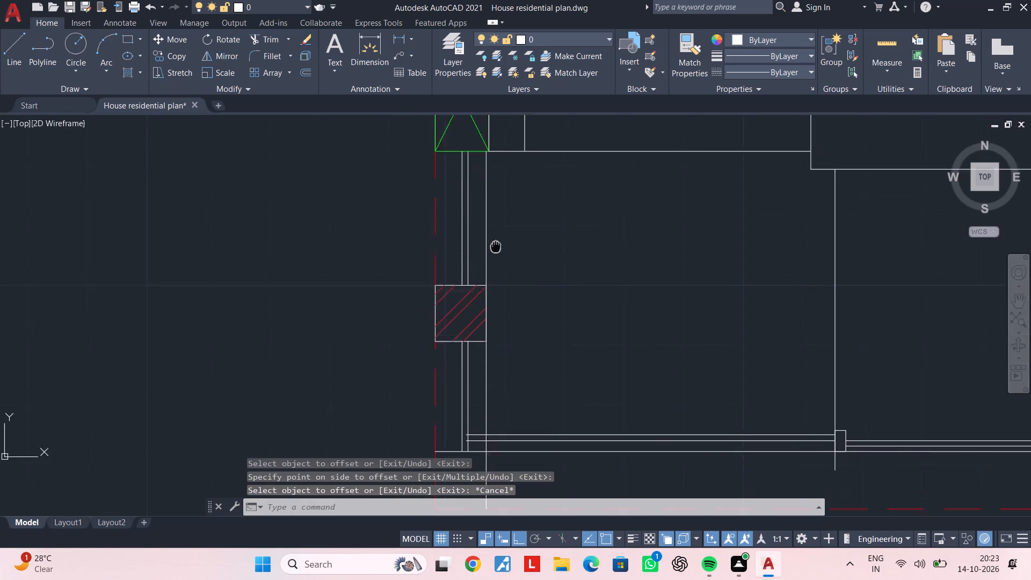
pyautogui.moveTo(496, 247); pyautogui.dragTo(484, 173, button='middle')
pyautogui.scroll(-1, 487, 194)
pyautogui.scroll(4, 489, 355)
pyautogui.moveTo(448, 180); pyautogui.dragTo(482, 472, button='middle')
pyautogui.scroll(1, 410, 422)
pyautogui.moveTo(459, 357); pyautogui.dragTo(467, 407, button='middle')
pyautogui.scroll(1, 466, 407)
pyautogui.press('Escape')
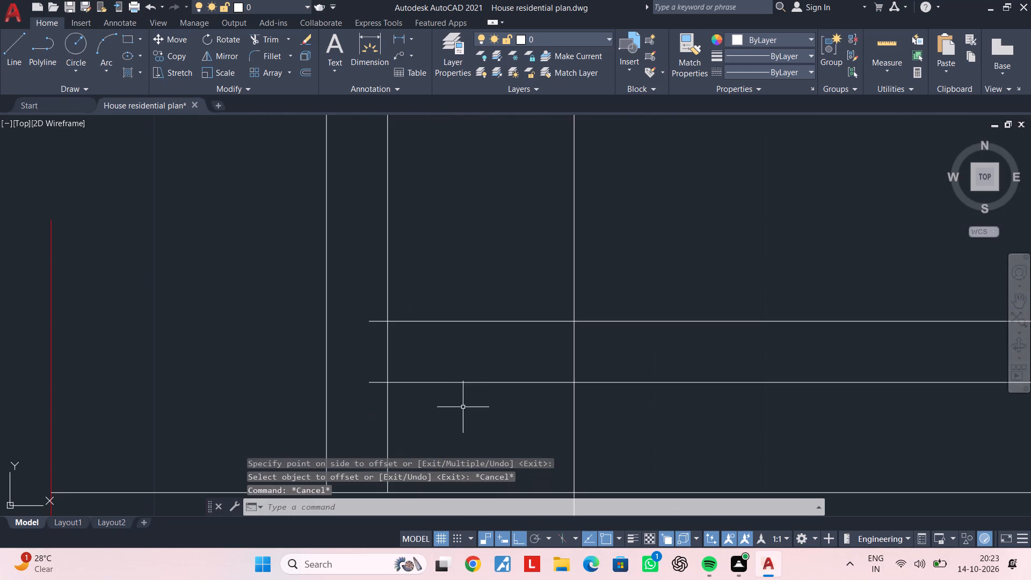
pyautogui.press('Escape')
pyautogui.press('e')
pyautogui.write('X')
pyautogui.press('space')
pyautogui.click(460, 383)
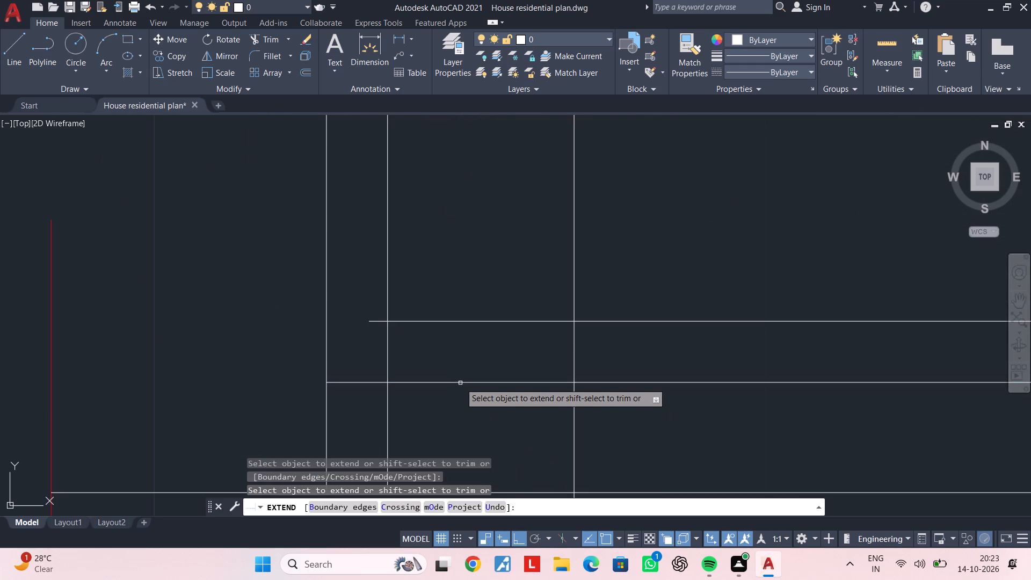
pyautogui.press('Escape')
# Trim the overlapping ends of the paired vertical and horizontal lines into a clean double-line corner.
pyautogui.press('t')
pyautogui.press('r')
pyautogui.press('space')
pyautogui.click(410, 409)
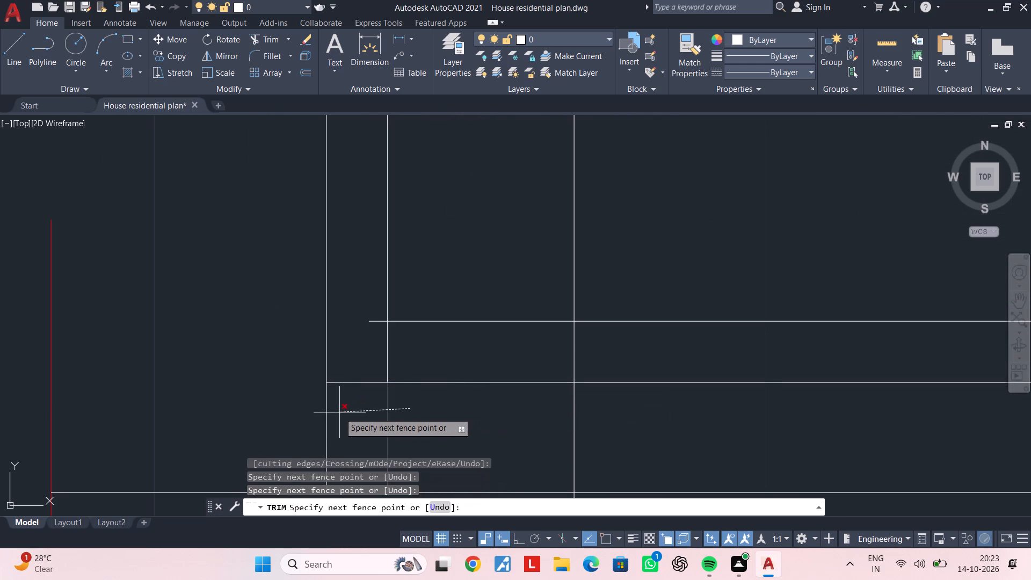
pyautogui.click(320, 414)
pyautogui.click(394, 363)
pyautogui.click(384, 363)
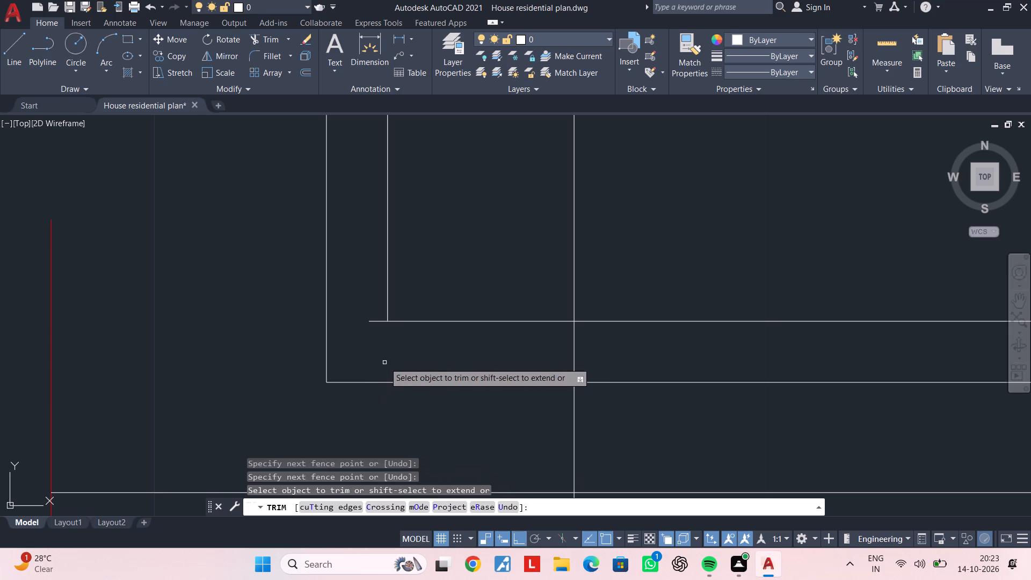
pyautogui.click(379, 342)
pyautogui.click(376, 314)
pyautogui.scroll(-4, 386, 346)
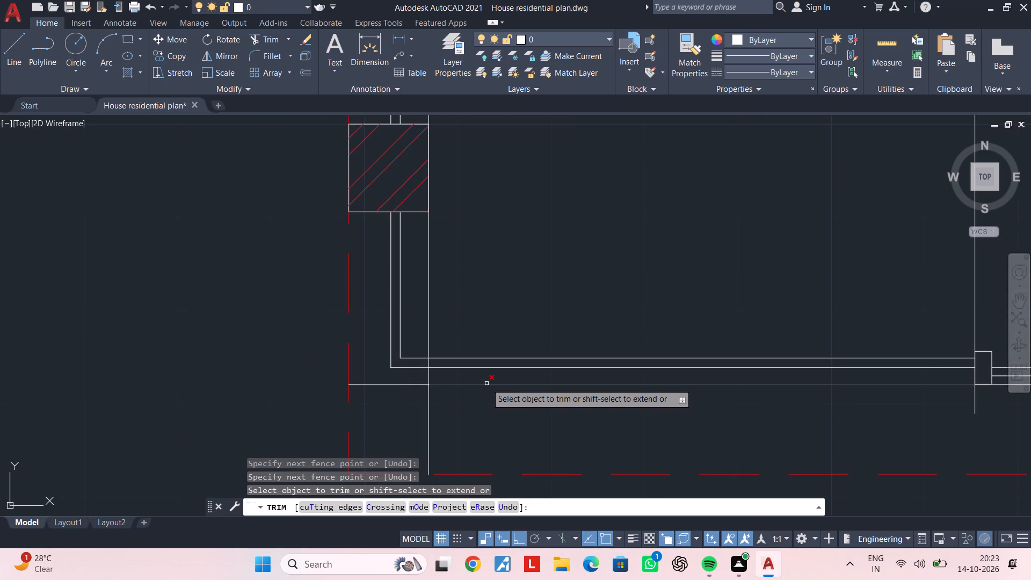
# Examine the porch front's double lines between the hatched post and the small front post.
pyautogui.moveTo(769, 433); pyautogui.dragTo(619, 430, button='middle')
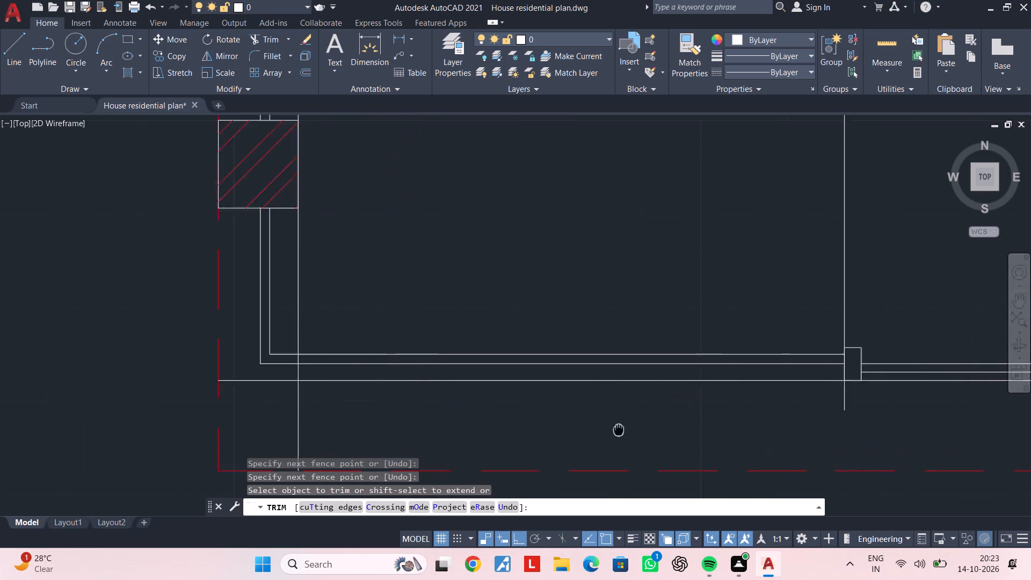
pyautogui.moveTo(619, 430); pyautogui.dragTo(390, 430, button='middle')
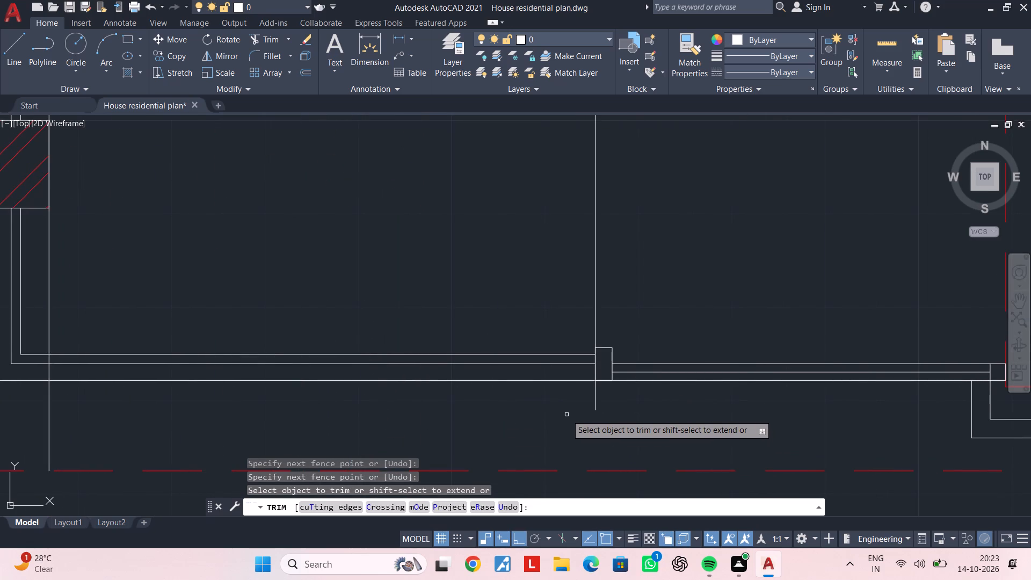
pyautogui.moveTo(550, 395); pyautogui.dragTo(590, 444, button='middle')
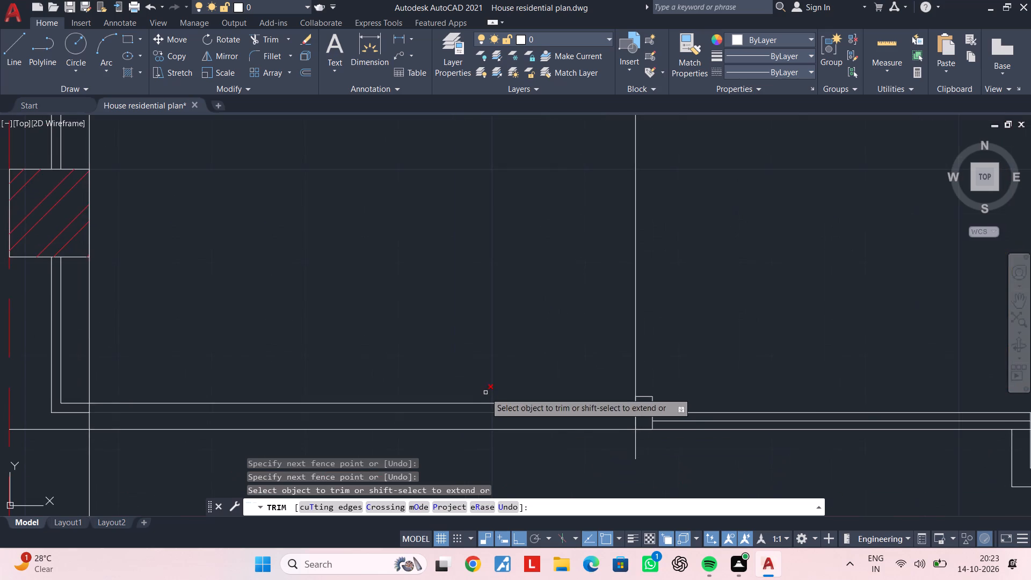
pyautogui.scroll(-1, 466, 374)
pyautogui.moveTo(469, 369); pyautogui.dragTo(533, 425, button='middle')
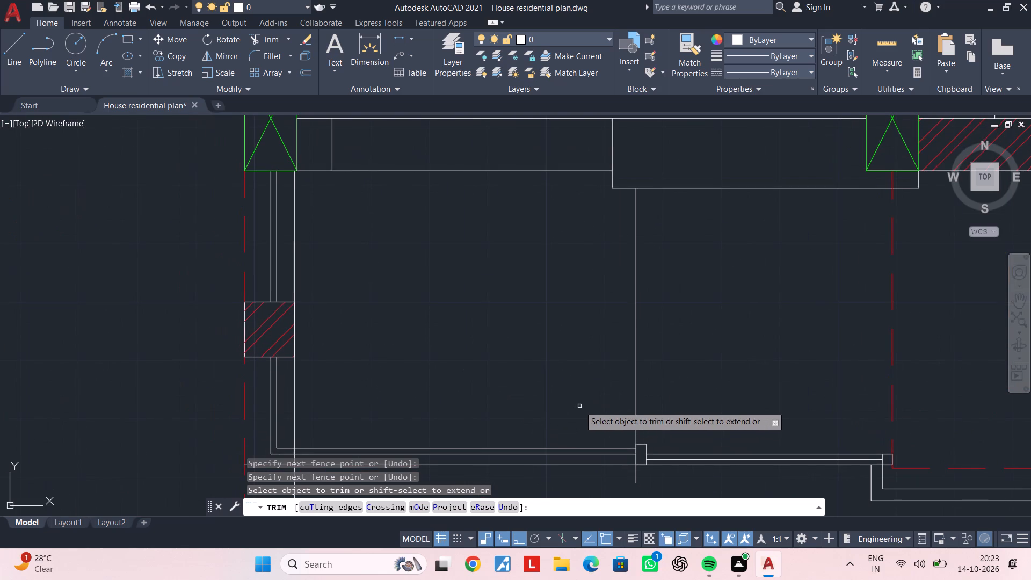
pyautogui.press('Escape')
pyautogui.moveTo(549, 408); pyautogui.dragTo(579, 330, button='middle')
pyautogui.press('Escape')
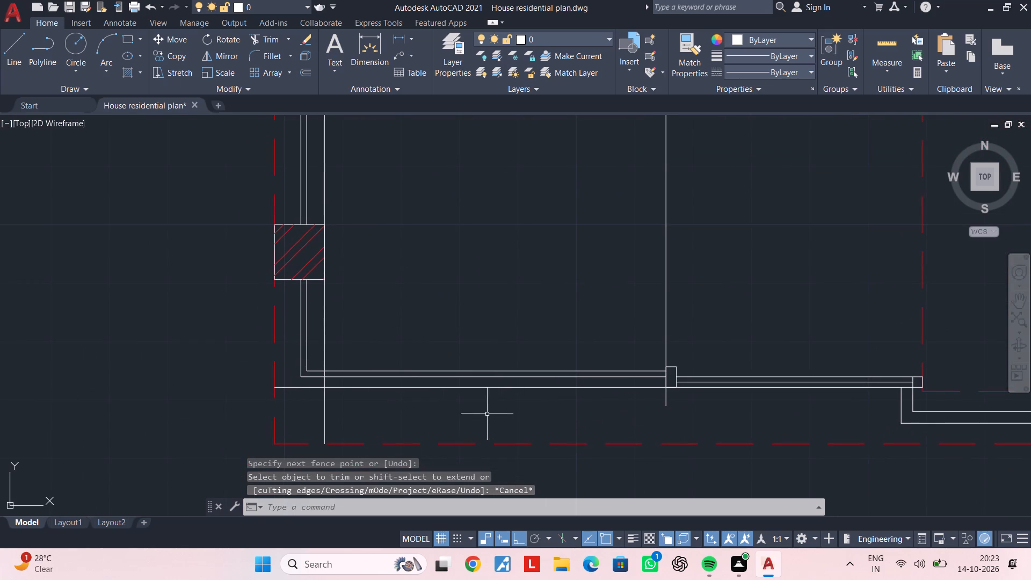
pyautogui.scroll(1, 583, 416)
pyautogui.moveTo(584, 416); pyautogui.dragTo(587, 403, button='middle')
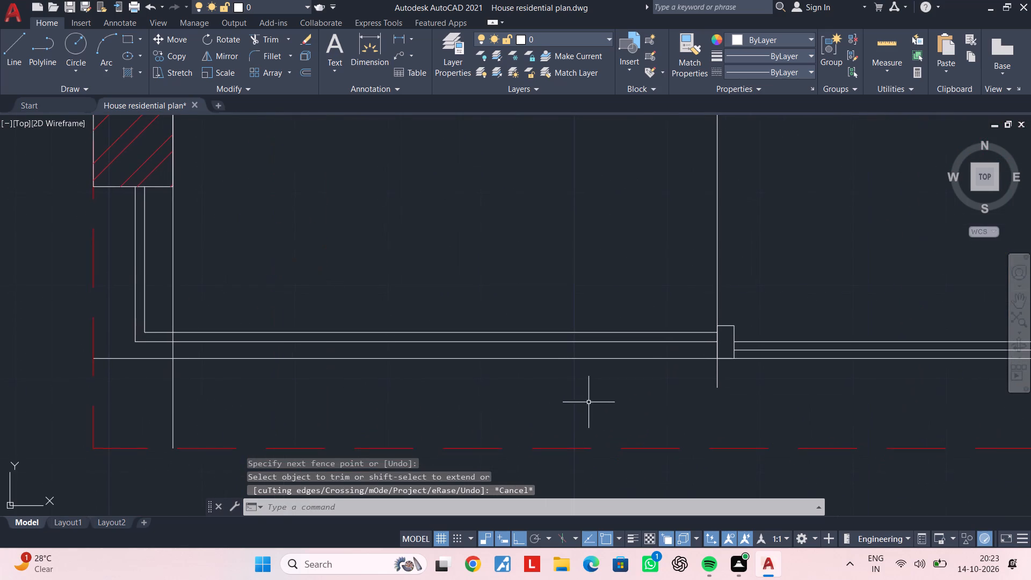
pyautogui.press('Escape')
pyautogui.moveTo(699, 395); pyautogui.dragTo(700, 388, button='middle')
pyautogui.press('Escape')
pyautogui.press('Escape')
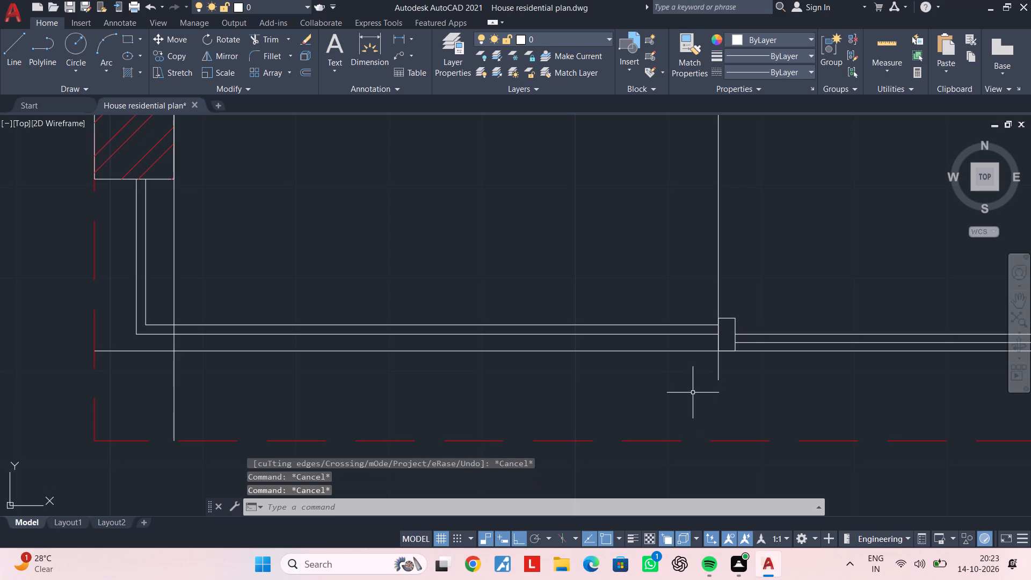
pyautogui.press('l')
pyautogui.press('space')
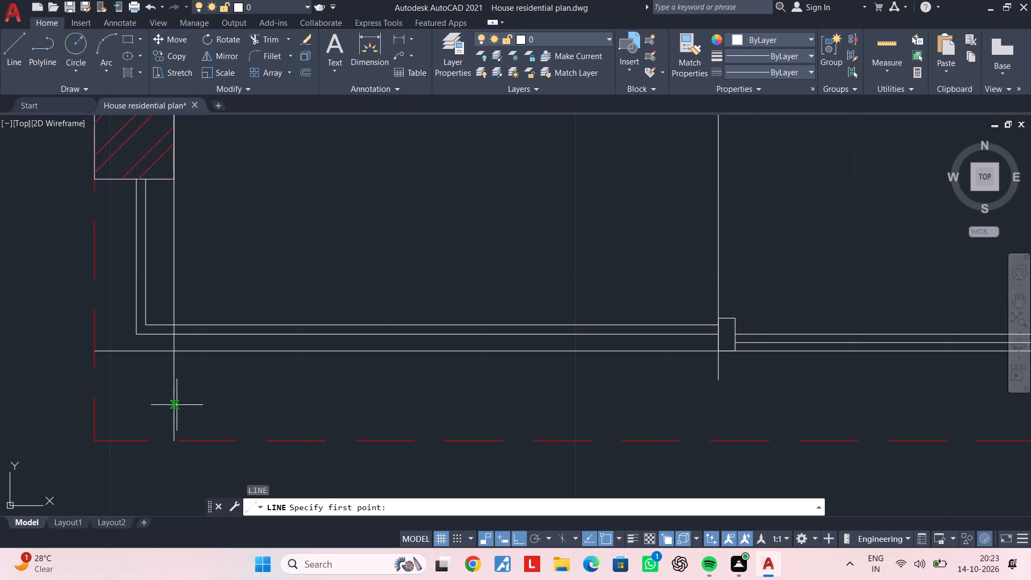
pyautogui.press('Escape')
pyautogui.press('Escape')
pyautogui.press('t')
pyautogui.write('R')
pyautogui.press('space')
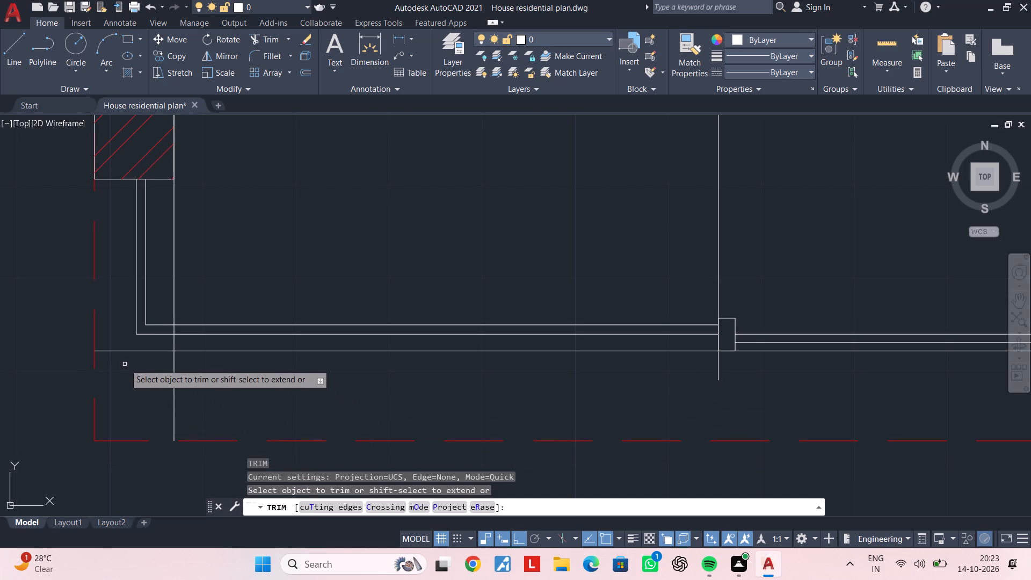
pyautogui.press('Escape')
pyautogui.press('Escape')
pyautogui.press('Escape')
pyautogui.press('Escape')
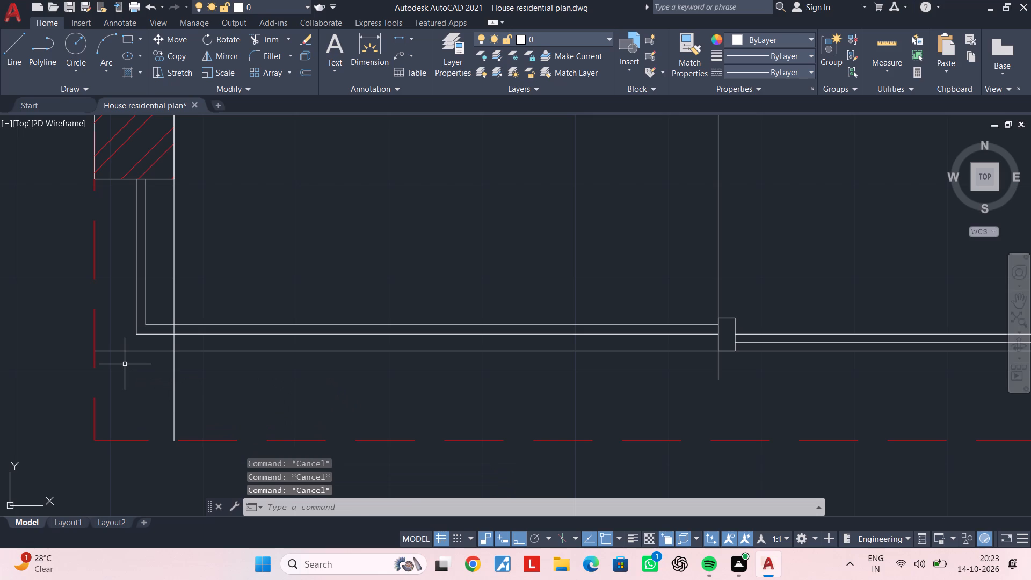
# Draw a vertical line just outside the paired wall lines, from the horizontal front line up to the green column's lower edge.
pyautogui.write('L')
pyautogui.press('space')
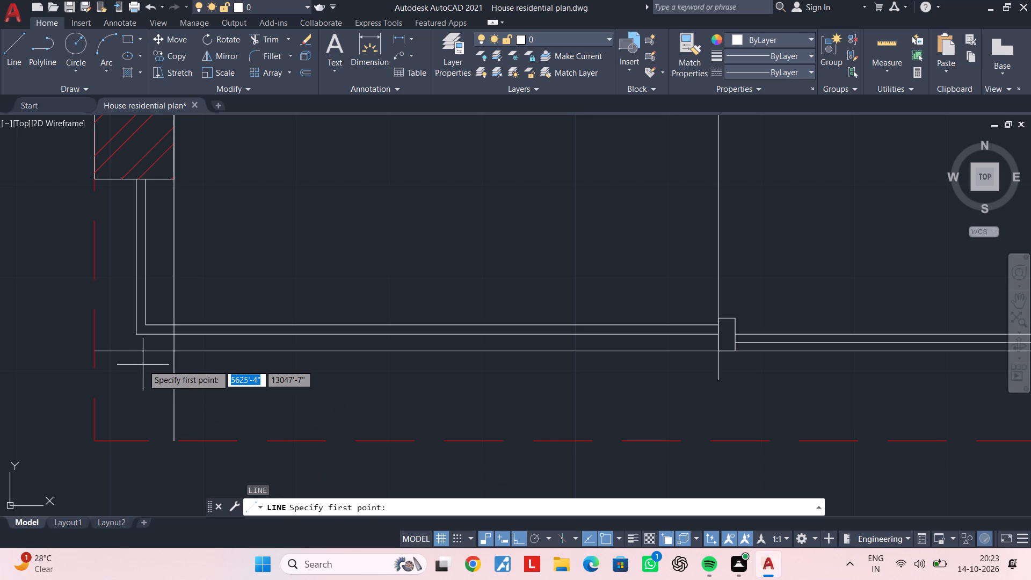
pyautogui.scroll(2, 144, 364)
pyautogui.moveTo(121, 339); pyautogui.dragTo(318, 454, button='middle')
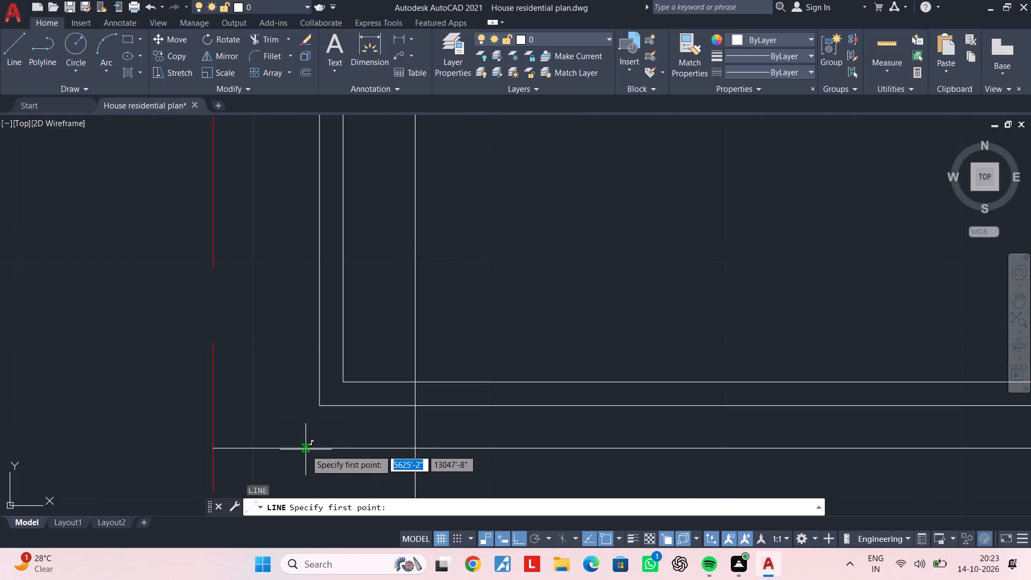
pyautogui.click(306, 450)
pyautogui.moveTo(310, 277); pyautogui.dragTo(327, 409, button='middle')
pyautogui.scroll(-1, 314, 306)
pyautogui.moveTo(314, 306); pyautogui.dragTo(316, 390, button='middle')
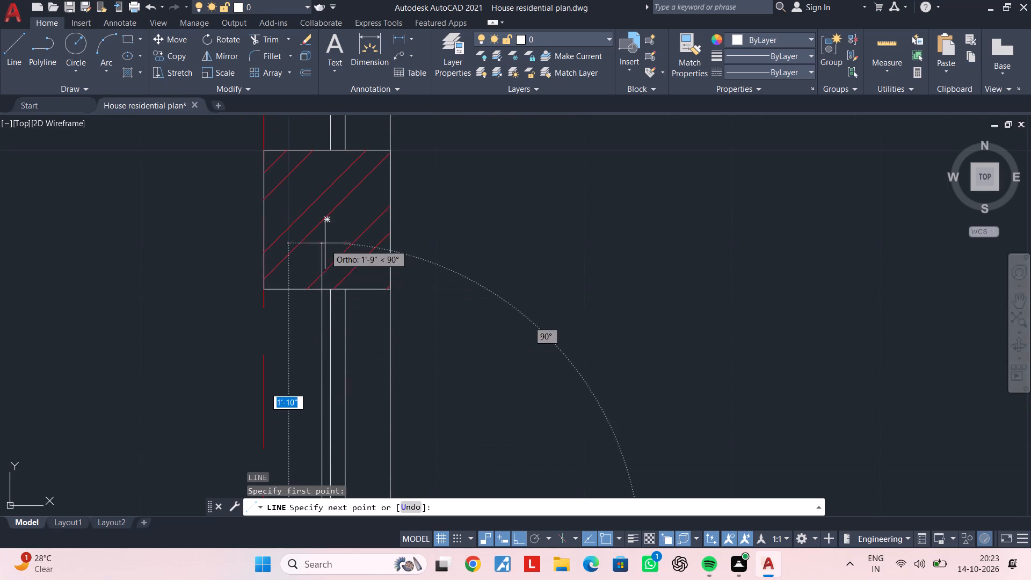
pyautogui.moveTo(325, 243); pyautogui.dragTo(329, 450, button='middle')
pyautogui.moveTo(320, 212); pyautogui.dragTo(321, 259, button='middle')
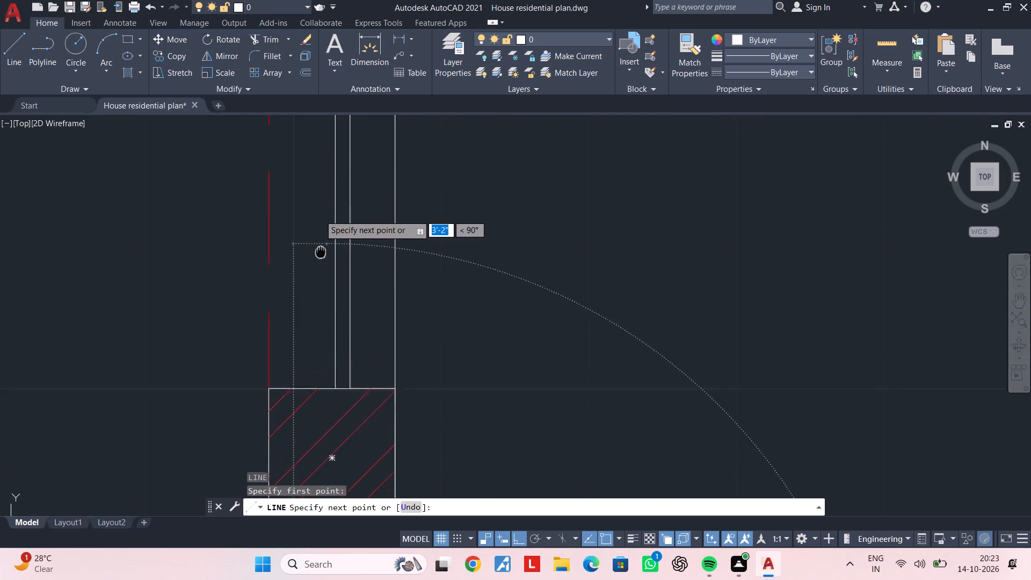
pyautogui.moveTo(321, 259); pyautogui.dragTo(324, 335, button='middle')
pyautogui.click(330, 147)
pyautogui.press('Escape')
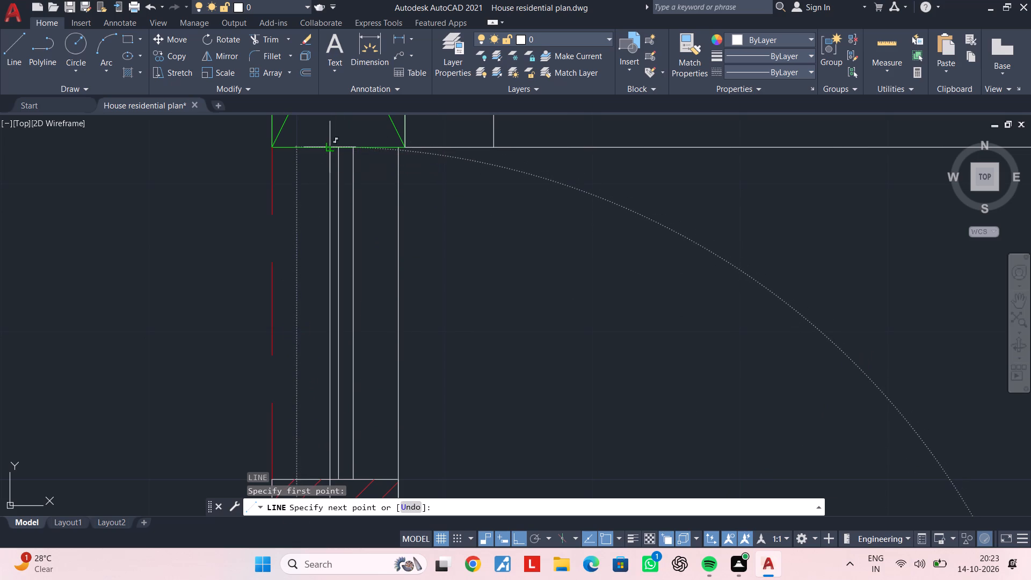
pyautogui.press('Escape')
pyautogui.scroll(-1, 364, 286)
pyautogui.press('Escape')
pyautogui.moveTo(388, 379); pyautogui.dragTo(382, 245, button='middle')
pyautogui.press('Escape')
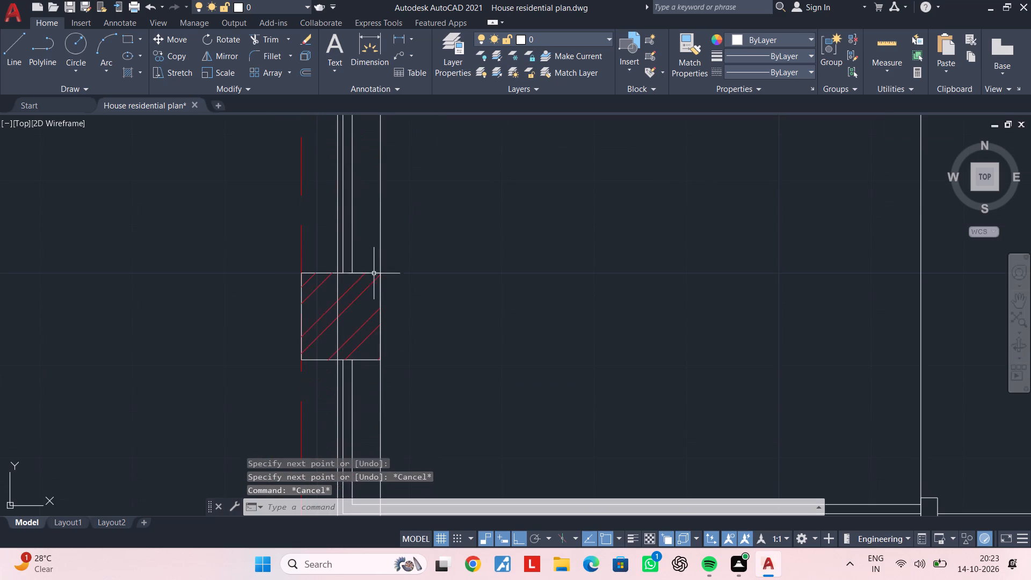
# Trim the new vertical line where it passes through the hatched post.
pyautogui.press('Escape')
pyautogui.write('TR')
pyautogui.press('space')
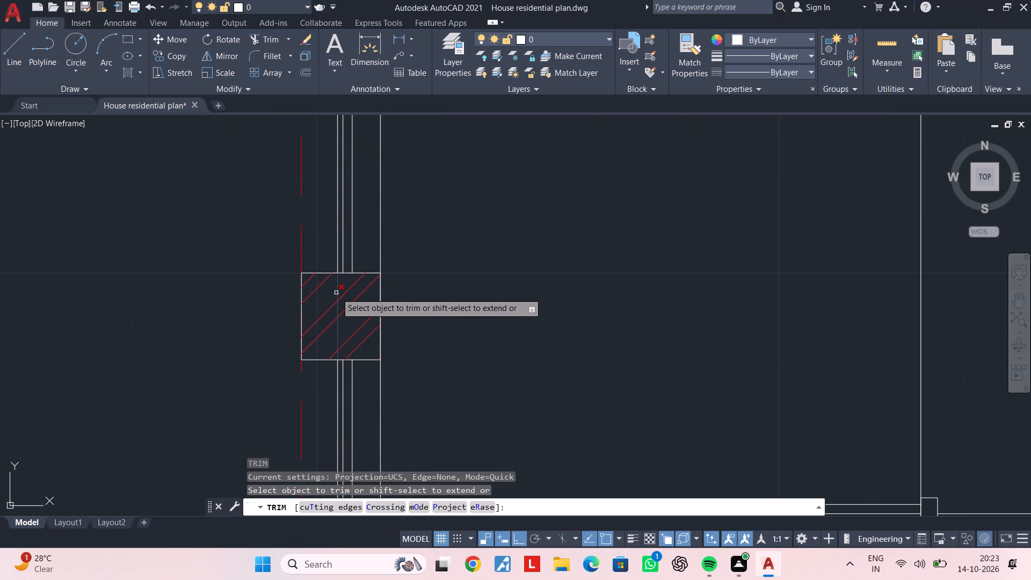
pyautogui.click(336, 293)
pyautogui.scroll(-2, 351, 307)
pyautogui.moveTo(357, 302); pyautogui.dragTo(357, 230, button='middle')
pyautogui.scroll(2, 347, 301)
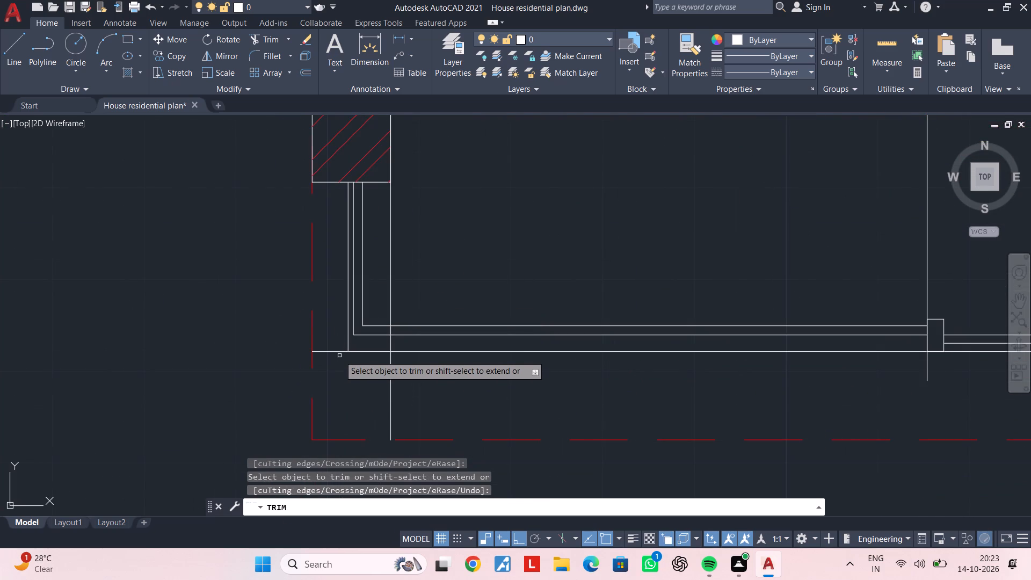
# Trim the horizontal front line's overhang beyond the outer vertical line at the porch's front-left corner.
pyautogui.click(337, 352)
pyautogui.press('Escape')
pyautogui.moveTo(564, 410); pyautogui.dragTo(253, 355, button='middle')
pyautogui.press('Escape')
pyautogui.press('Escape')
pyautogui.press('Escape')
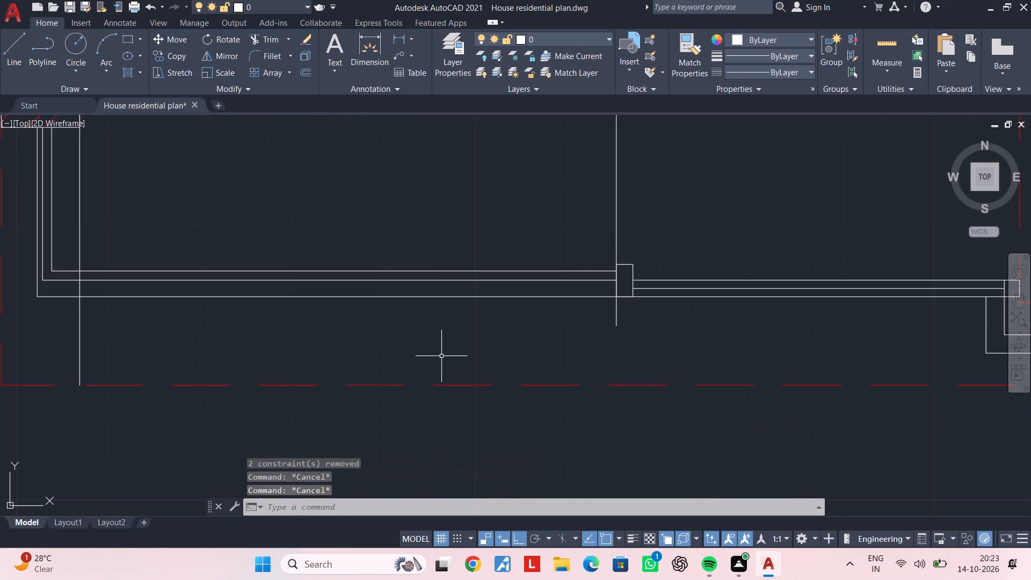
# Draw a horizontal line about 5'-1" long in front of the double lines, from the long vertical line past the small front post.
pyautogui.press('l')
pyautogui.press('space')
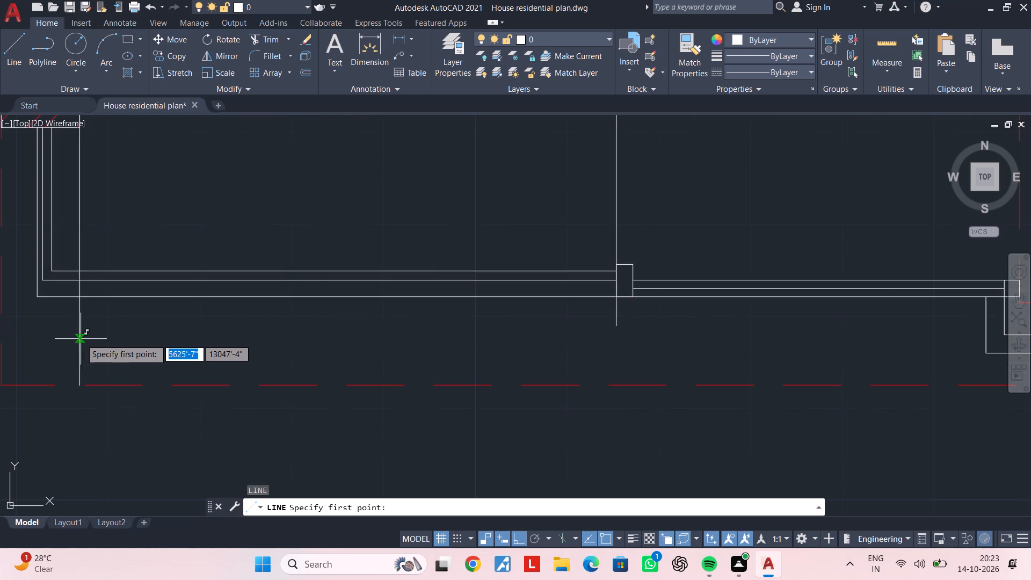
pyautogui.click(78, 336)
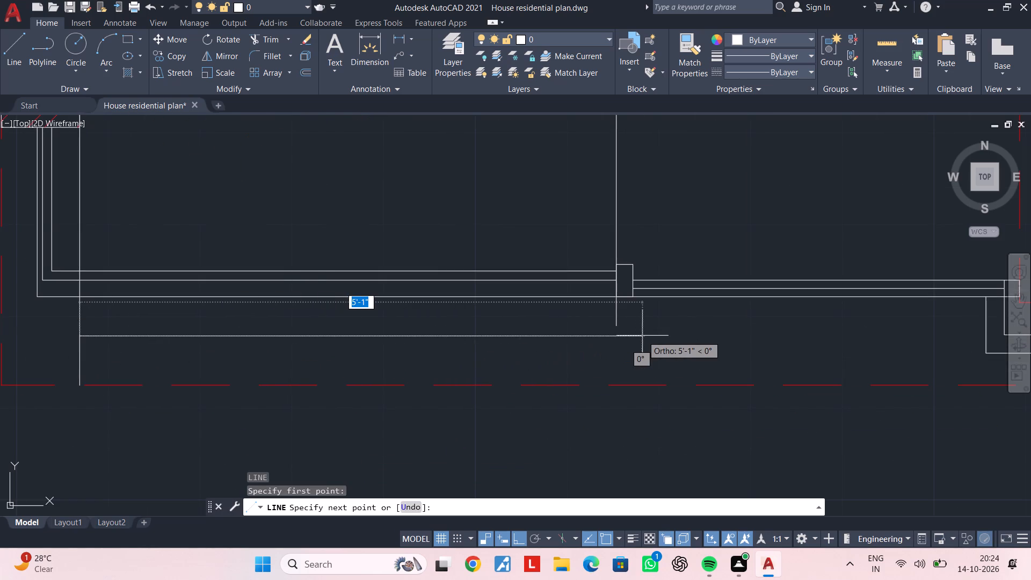
pyautogui.click(644, 336)
pyautogui.press('Escape')
pyautogui.press('Escape')
pyautogui.press('Escape')
# Extend the vertical line beside the small front post down to the new horizontal line.
pyautogui.press('e')
pyautogui.press('x')
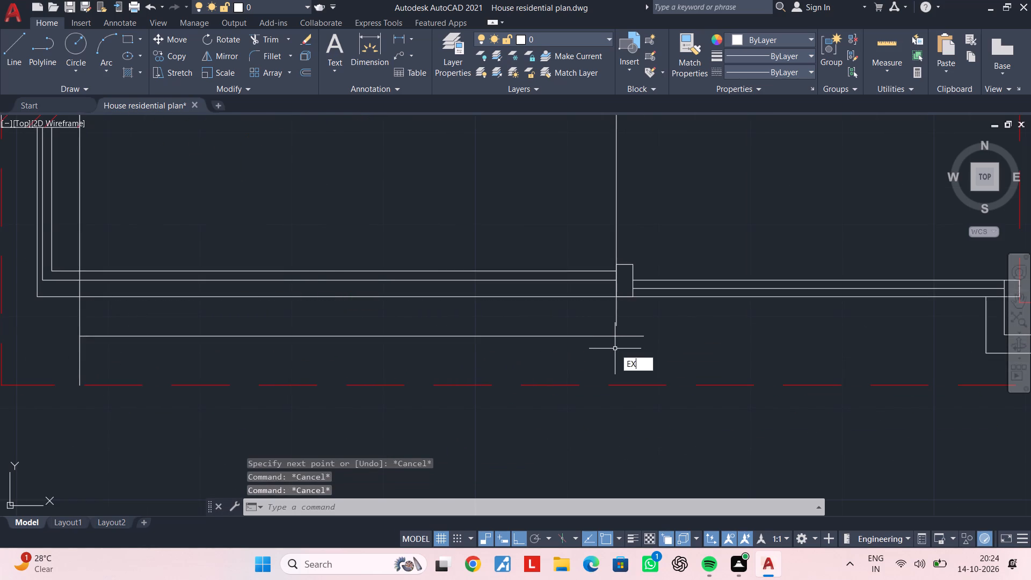
pyautogui.press('space')
pyautogui.click(618, 318)
pyautogui.press('Escape')
pyautogui.press('Escape')
# Trim the overhanging ends of the new horizontal line and the vertical line near the hatched post into closed corners.
pyautogui.write('TR')
pyautogui.press('space')
pyautogui.click(630, 336)
pyautogui.moveTo(102, 363); pyautogui.dragTo(243, 364, button='middle')
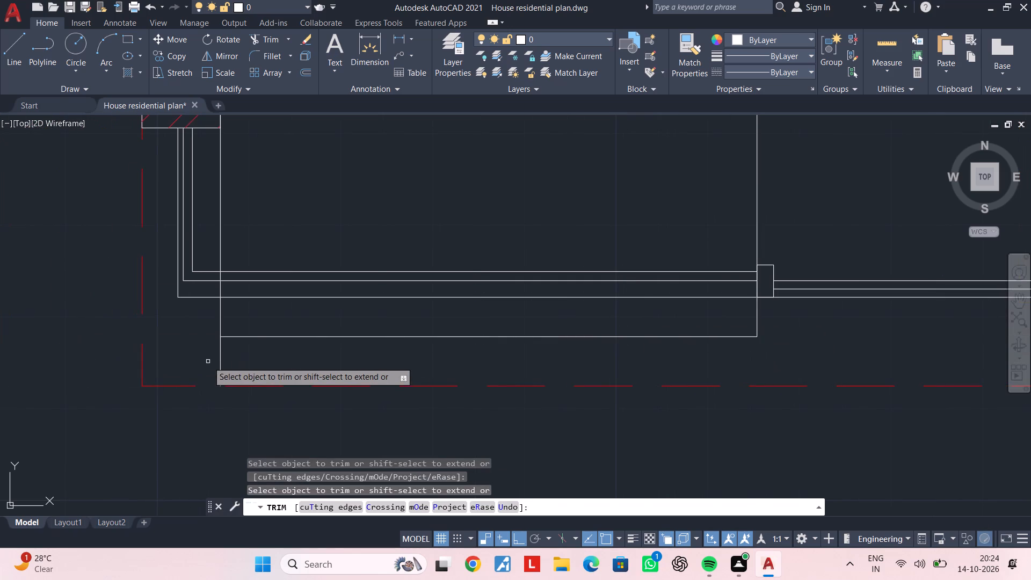
pyautogui.click(221, 361)
pyautogui.press('Escape')
pyautogui.press('Escape')
pyautogui.press('Escape')
pyautogui.press('Escape')
pyautogui.press('Escape')
pyautogui.press('Escape')
pyautogui.press('Escape')
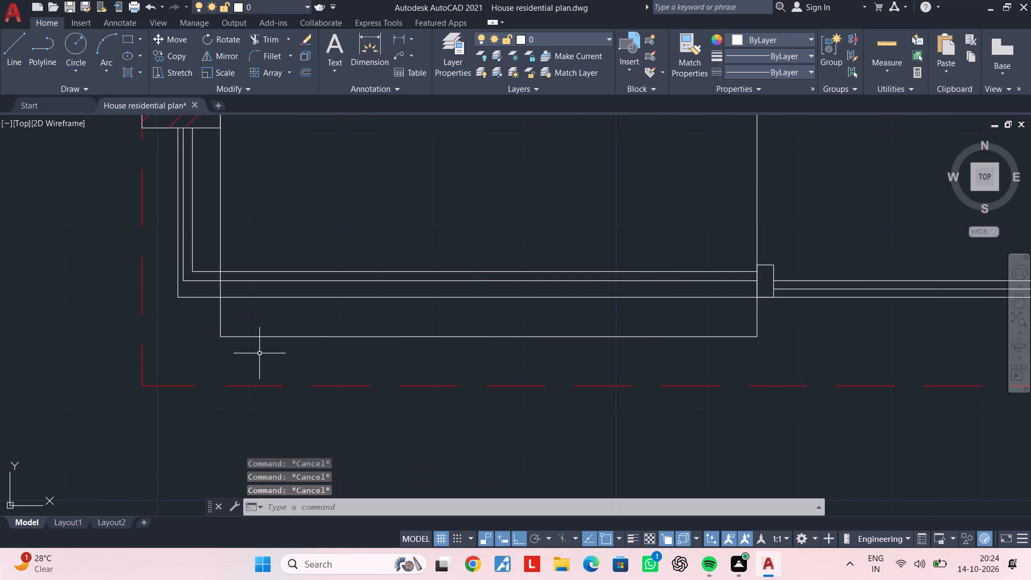
pyautogui.press('Escape')
# Measure the width between the two vertical lines bounding the new front area below the porch.
pyautogui.moveTo(284, 361); pyautogui.dragTo(302, 409, button='middle')
pyautogui.scroll(-2, 336, 314)
pyautogui.moveTo(341, 313); pyautogui.dragTo(372, 372, button='middle')
pyautogui.moveTo(381, 306); pyautogui.dragTo(455, 300, button='middle')
pyautogui.press('Escape')
pyautogui.press('Escape')
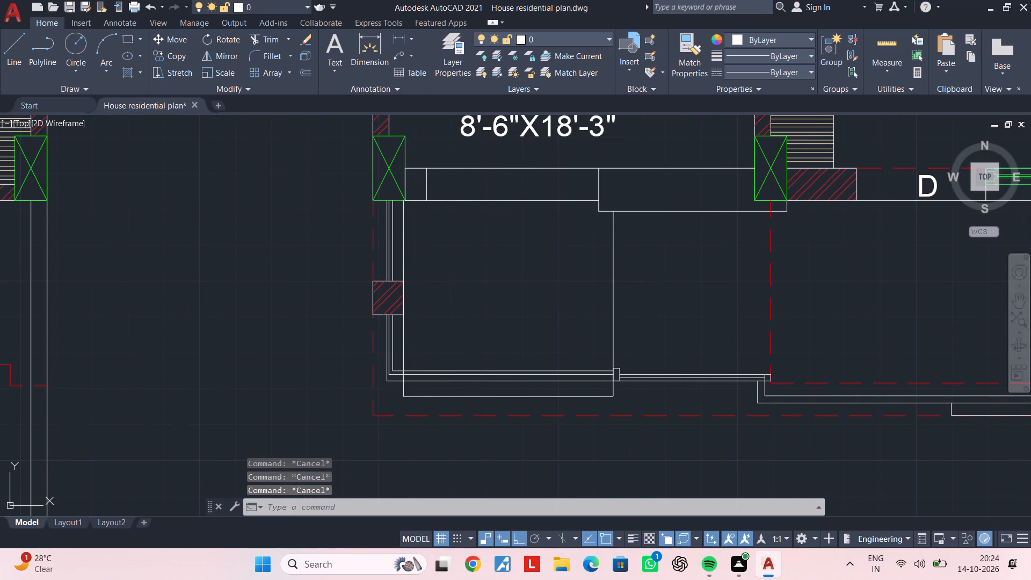
pyautogui.press('Escape')
pyautogui.press('Escape')
pyautogui.press('Escape')
pyautogui.press('Escape')
pyautogui.moveTo(456, 291); pyautogui.dragTo(447, 291, button='middle')
pyautogui.press('Escape')
pyautogui.press('Escape')
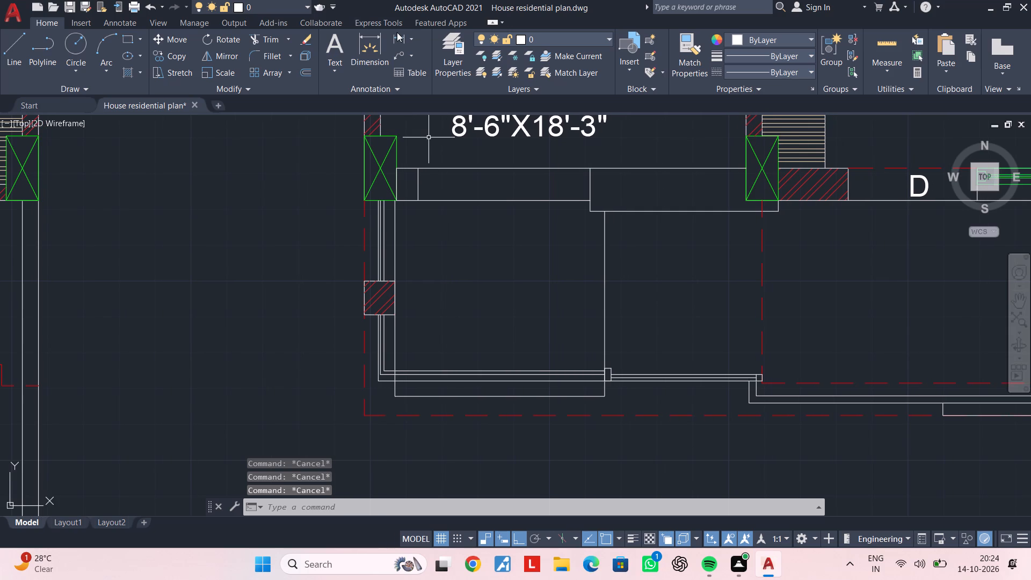
pyautogui.click(397, 37)
pyautogui.click(394, 244)
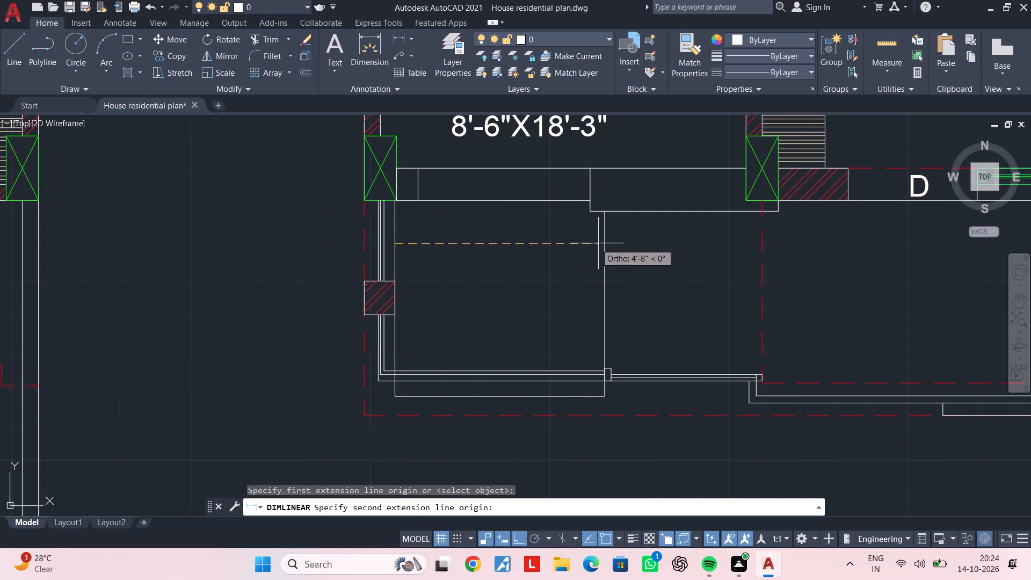
pyautogui.click(605, 243)
pyautogui.press('Escape')
pyautogui.press('Escape')
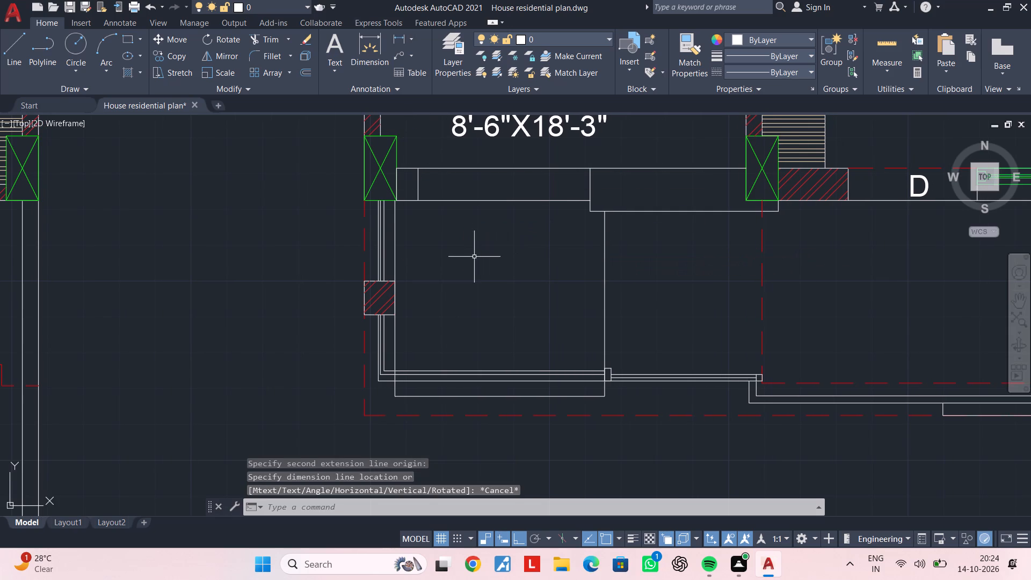
pyautogui.press('Escape')
pyautogui.press('Escape')
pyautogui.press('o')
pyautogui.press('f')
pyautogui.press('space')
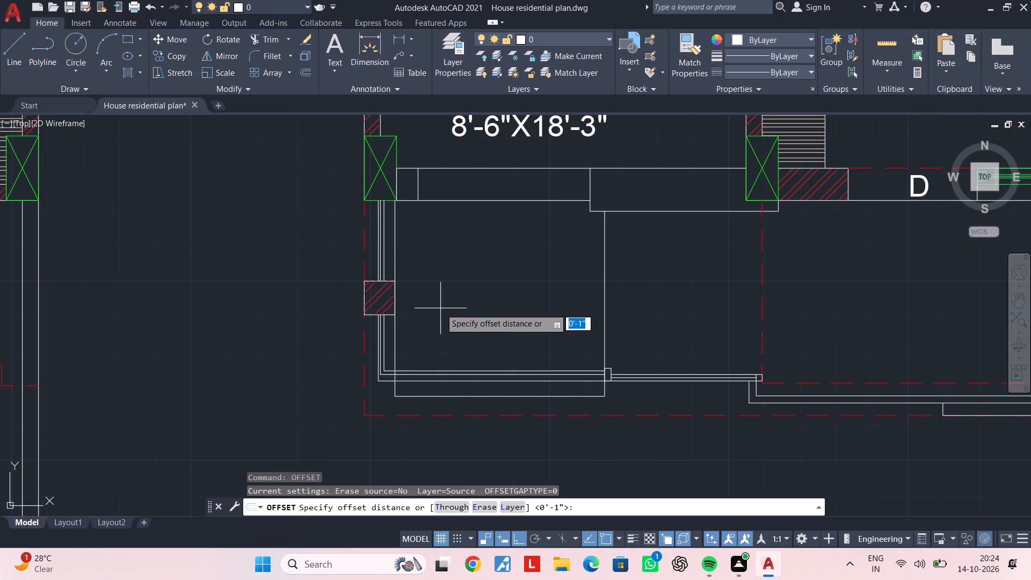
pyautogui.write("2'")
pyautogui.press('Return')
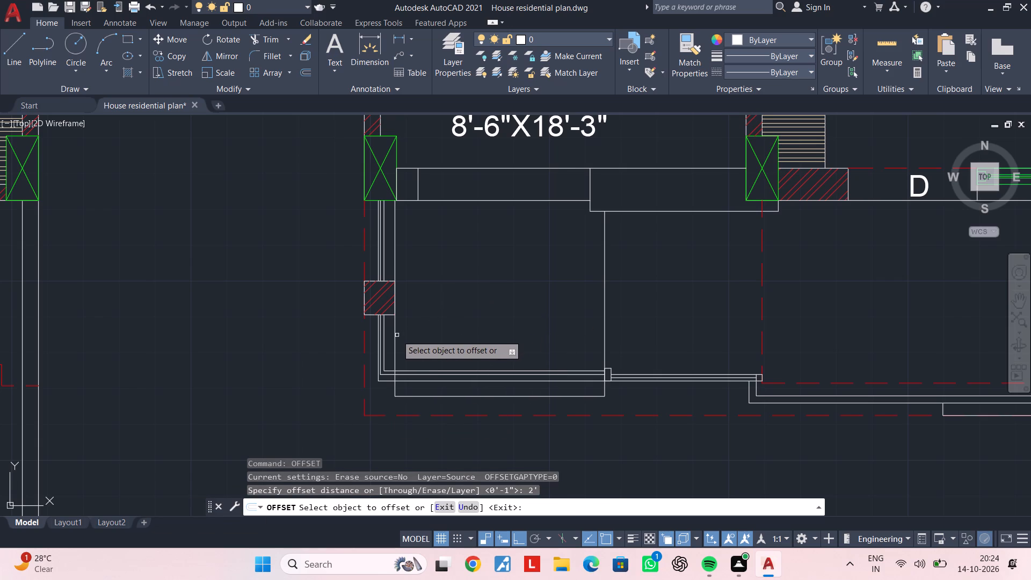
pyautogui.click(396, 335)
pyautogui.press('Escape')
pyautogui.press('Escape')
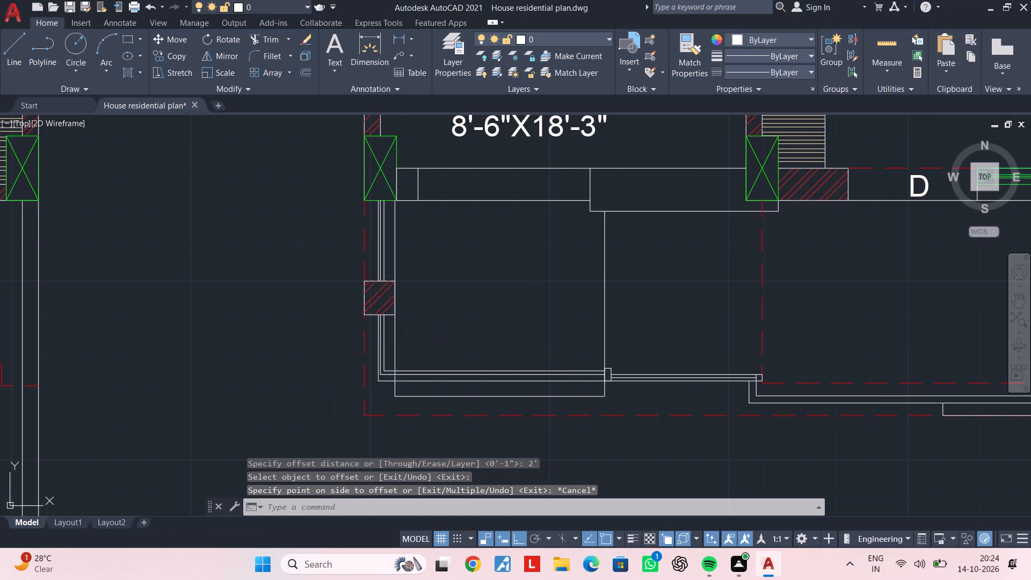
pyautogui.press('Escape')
# Offset the vertical line beside the hatched post 1'6" inward into the front area.
pyautogui.write('OF 1\'6"')
pyautogui.press('Return')
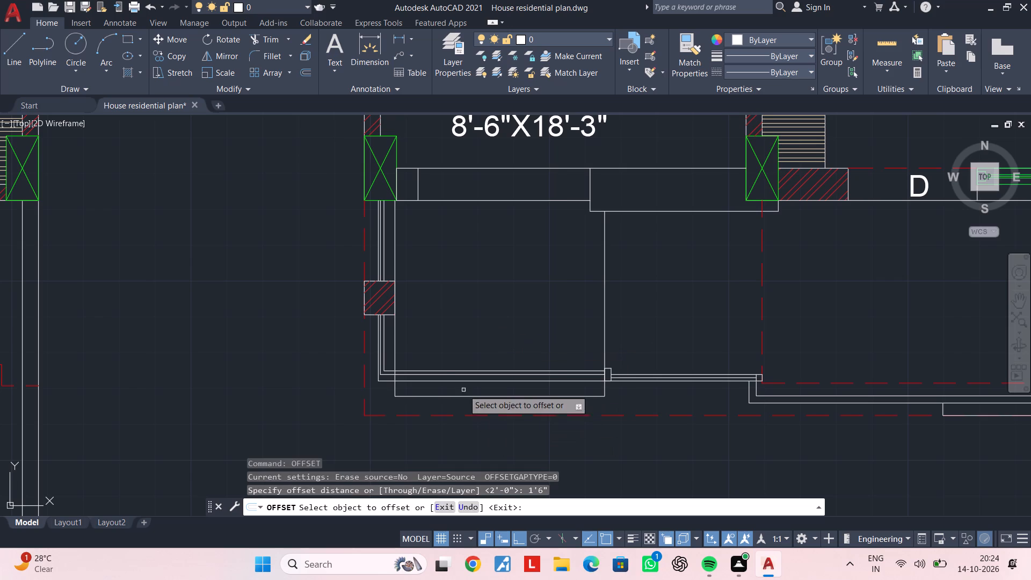
pyautogui.click(396, 335)
pyautogui.click(492, 320)
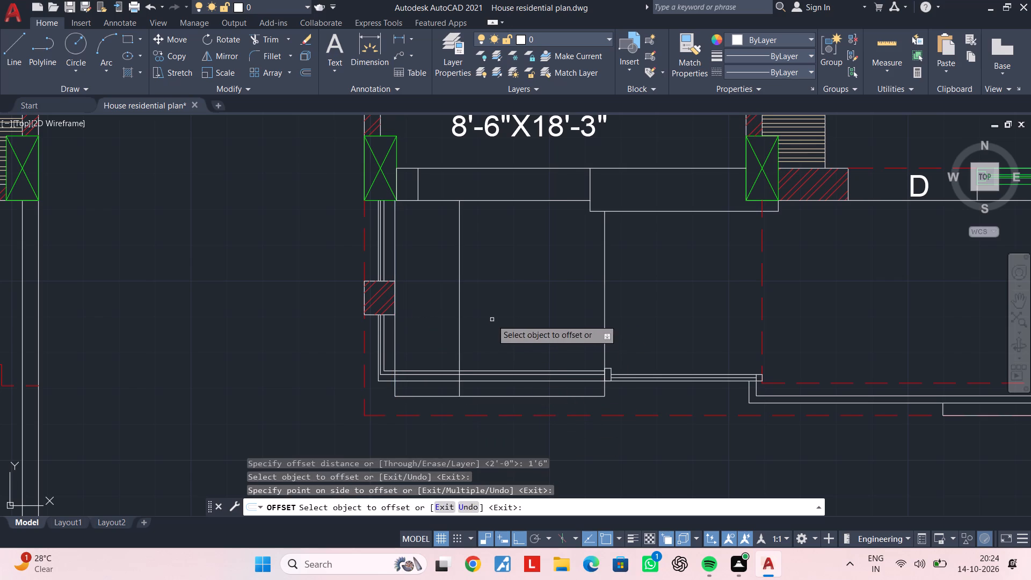
pyautogui.press('space')
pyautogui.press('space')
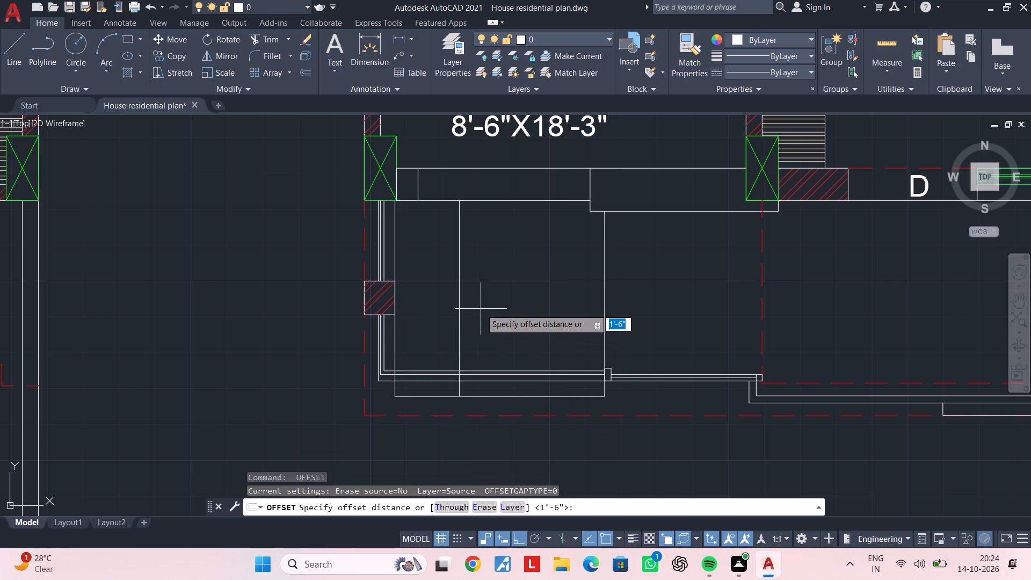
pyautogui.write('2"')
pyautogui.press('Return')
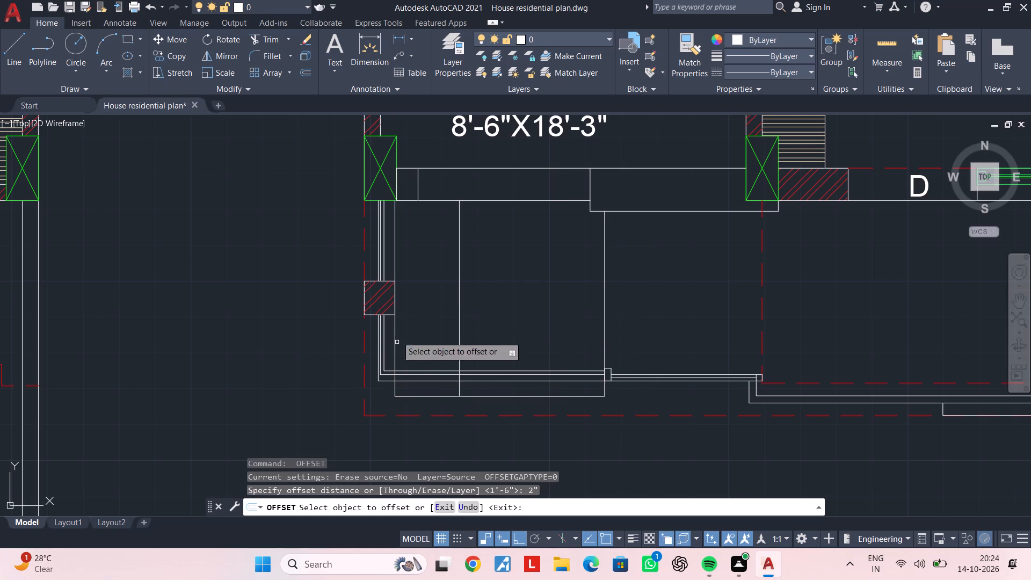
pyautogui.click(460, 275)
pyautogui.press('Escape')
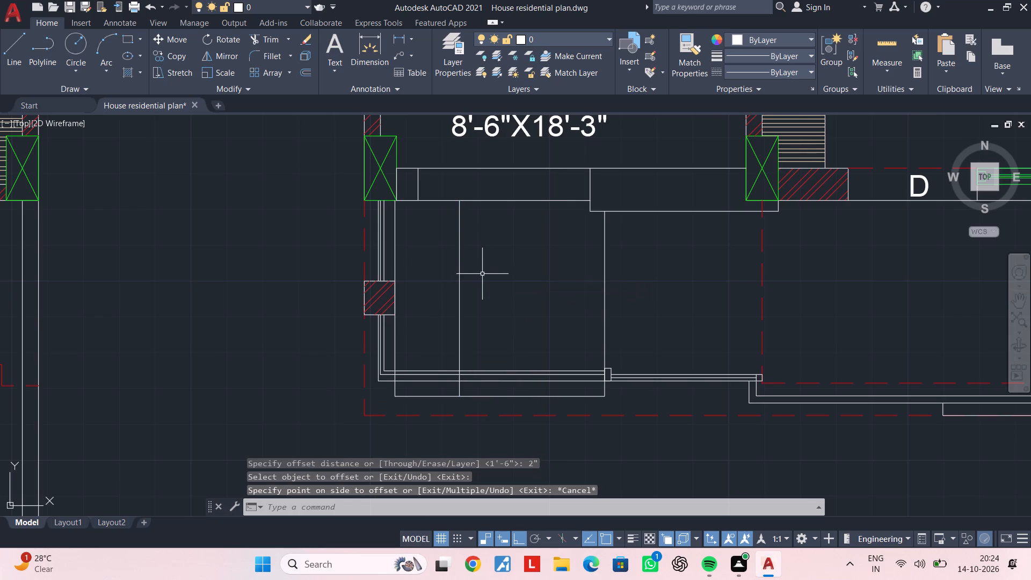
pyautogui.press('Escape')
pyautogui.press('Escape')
# Offset the new inner vertical line 3" further inward to make a double line.
pyautogui.write('OF 3"')
pyautogui.press('Return')
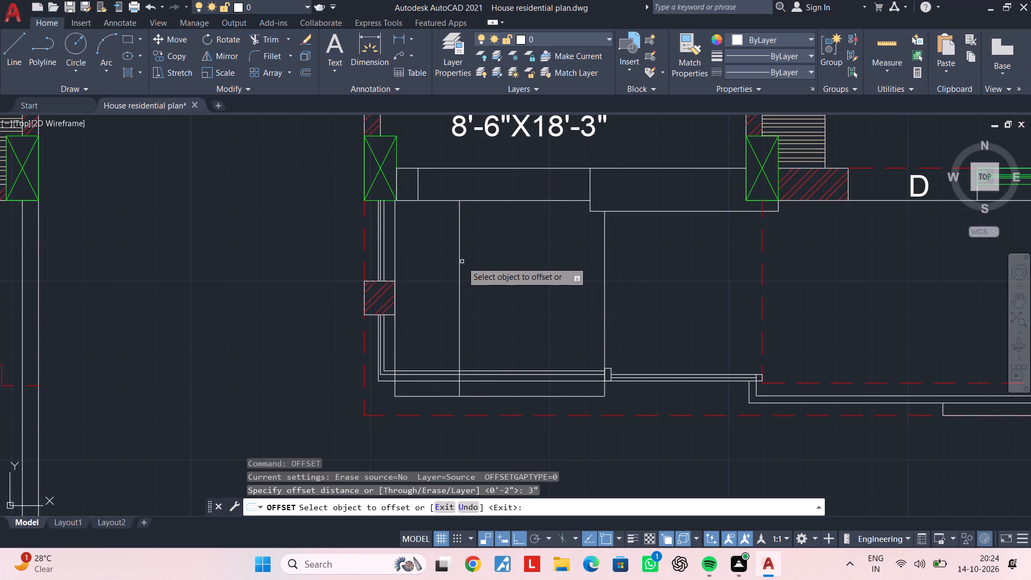
pyautogui.click(461, 262)
pyautogui.click(514, 252)
pyautogui.press('space')
# Offset the vertical line above the small front post 1'6" inward, toward the hatched post.
pyautogui.press('space')
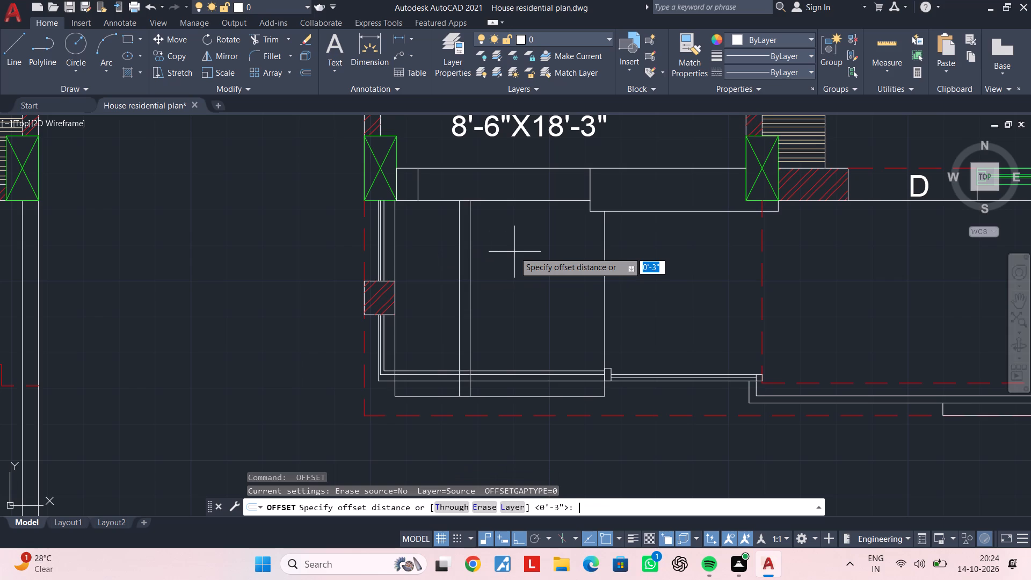
pyautogui.press('1')
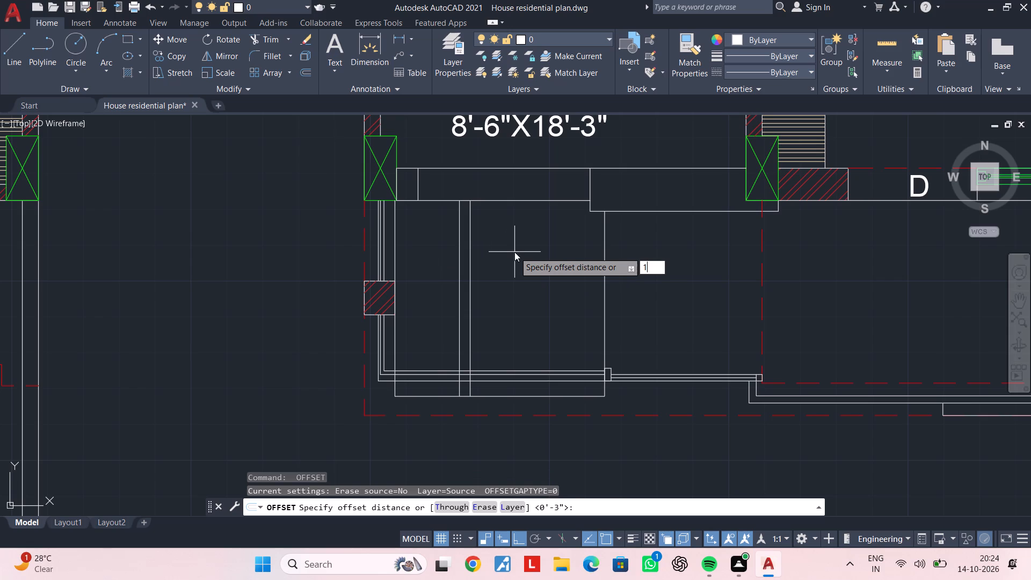
pyautogui.write('\'6"')
pyautogui.press('Return')
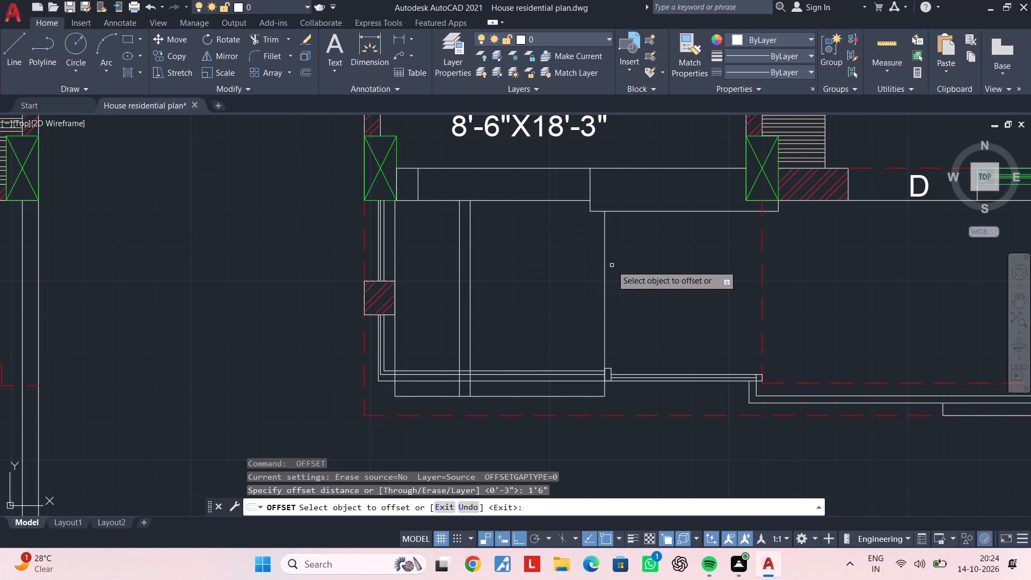
pyautogui.click(605, 265)
pyautogui.click(553, 273)
pyautogui.press('space')
# Offset that second inner vertical line 3" toward the first double line.
pyautogui.press('space')
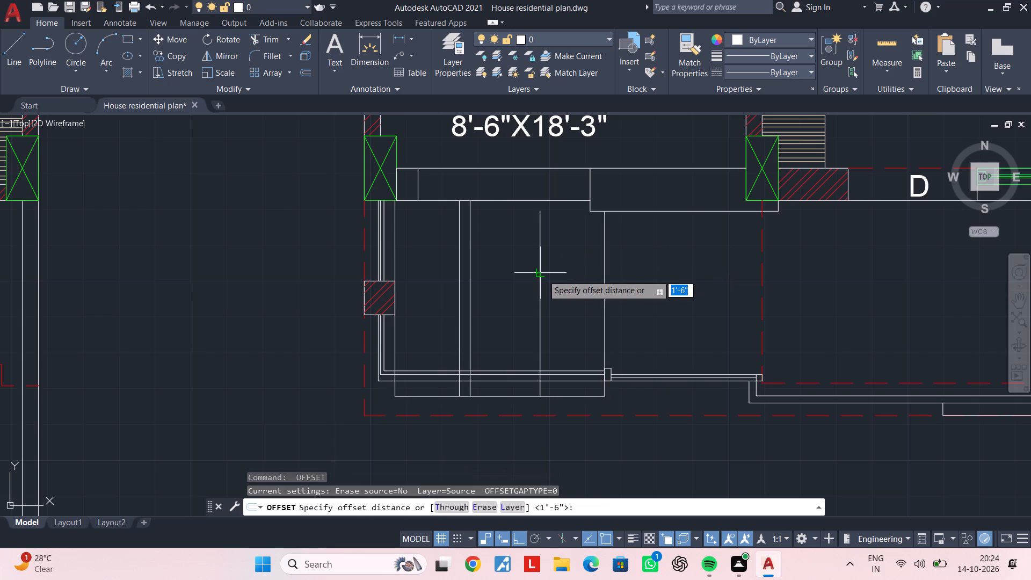
pyautogui.write('3"')
pyautogui.press('Return')
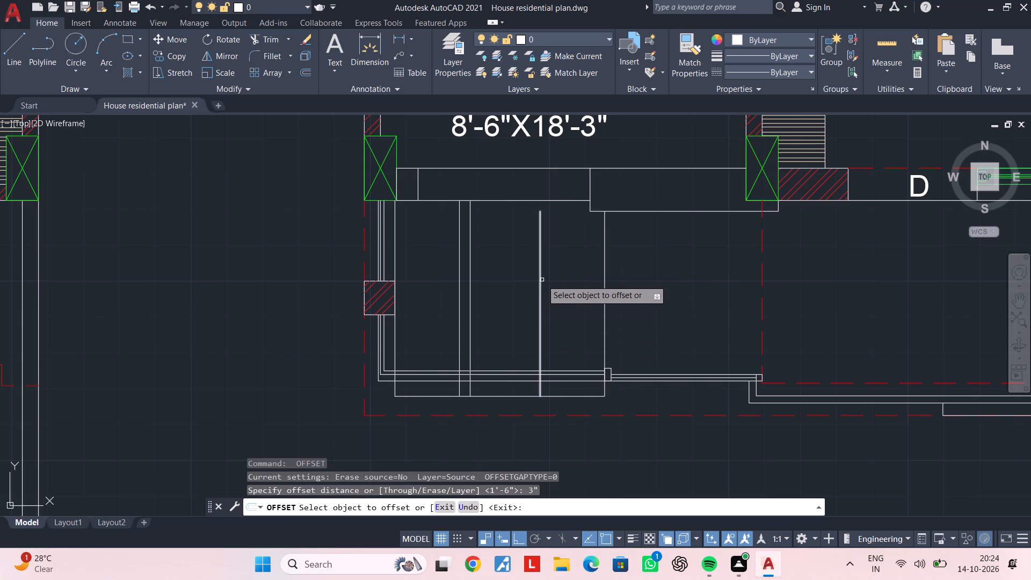
pyautogui.click(542, 280)
pyautogui.click(522, 284)
pyautogui.press('Escape')
pyautogui.press('Escape')
# Extend the second pair of vertical lines up to the lower edge of the strip below the porch.
pyautogui.write('EX')
pyautogui.press('space')
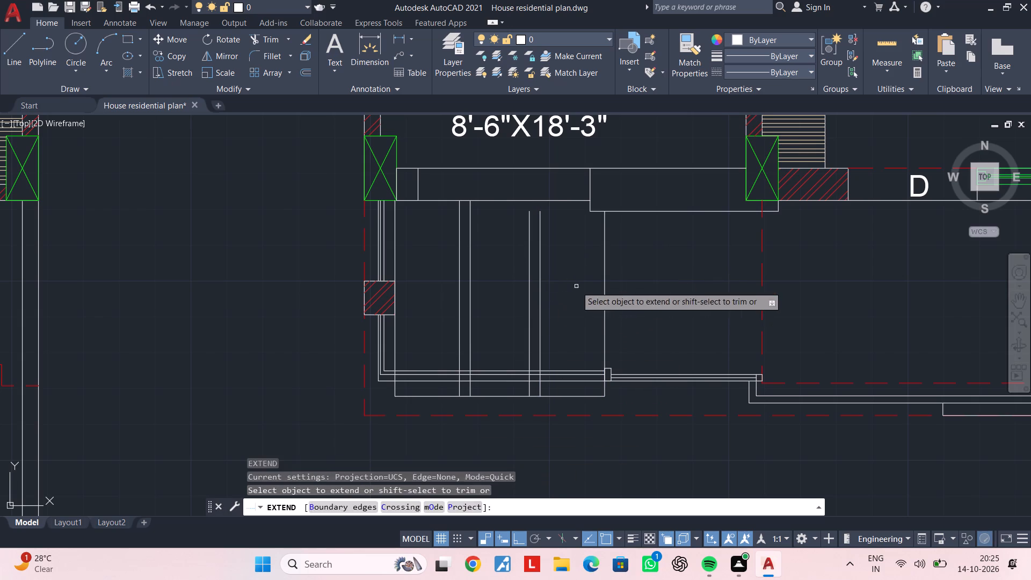
pyautogui.click(576, 286)
pyautogui.click(521, 294)
pyautogui.press('Escape')
pyautogui.moveTo(554, 310); pyautogui.dragTo(556, 278, button='middle')
pyautogui.press('Escape')
pyautogui.press('Escape')
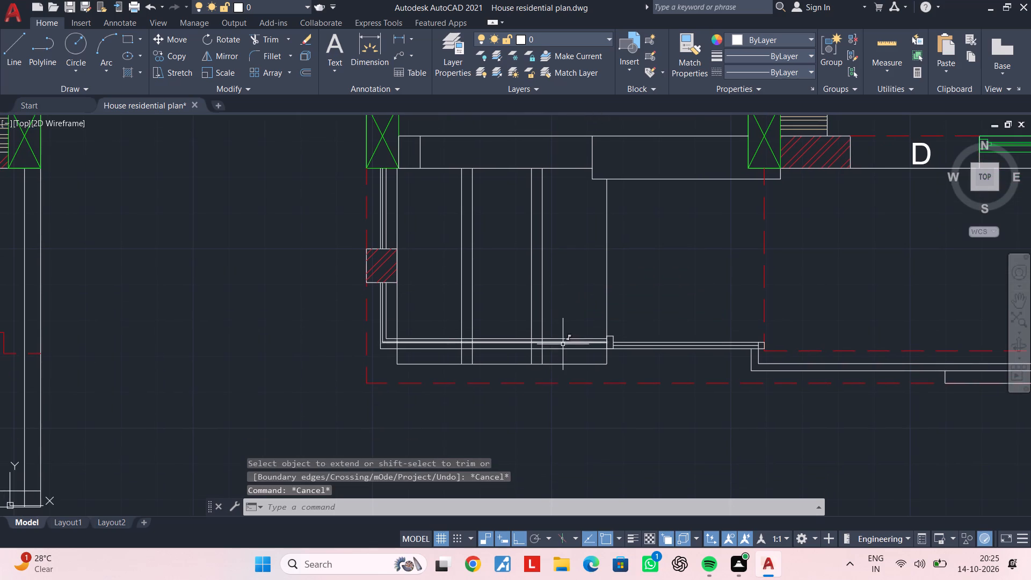
# Examine the front area's double lines, posts and dashed outline in relation to the porch and adjoining rooms.
pyautogui.press('Escape')
pyautogui.press('Escape')
pyautogui.press('Escape')
pyautogui.press('Escape')
pyautogui.press('Escape')
pyautogui.press('Escape')
pyautogui.scroll(2, 551, 359)
pyautogui.moveTo(549, 351); pyautogui.dragTo(547, 386, button='middle')
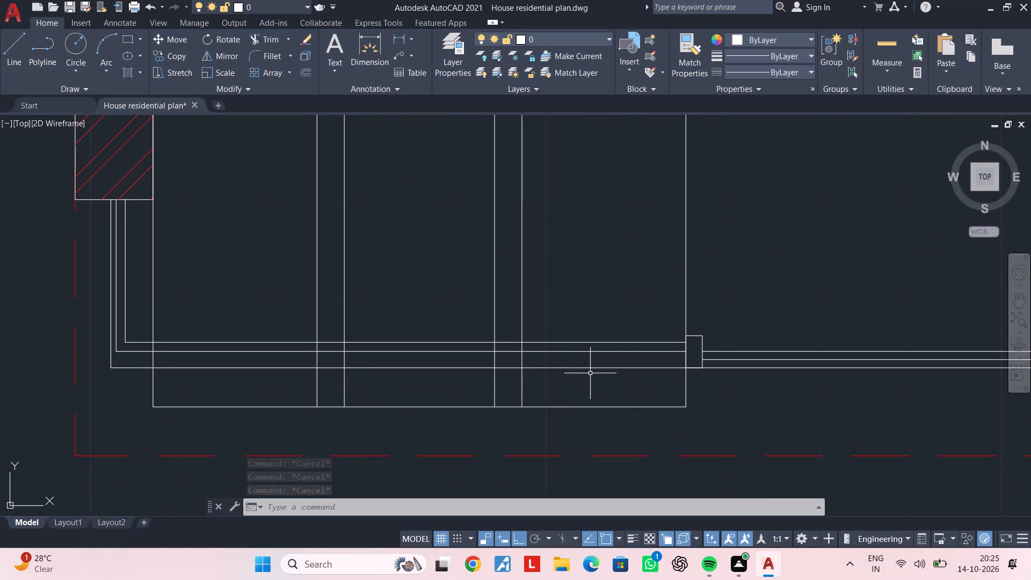
pyautogui.moveTo(585, 375); pyautogui.dragTo(551, 392, button='middle')
pyautogui.press('Escape')
pyautogui.press('Escape')
pyautogui.scroll(-1, 551, 392)
pyautogui.moveTo(568, 392); pyautogui.dragTo(459, 379, button='middle')
pyautogui.press('Escape')
pyautogui.press('Escape')
pyautogui.press('Escape')
pyautogui.press('Escape')
pyautogui.press('Escape')
pyautogui.press('Escape')
pyautogui.press('Escape')
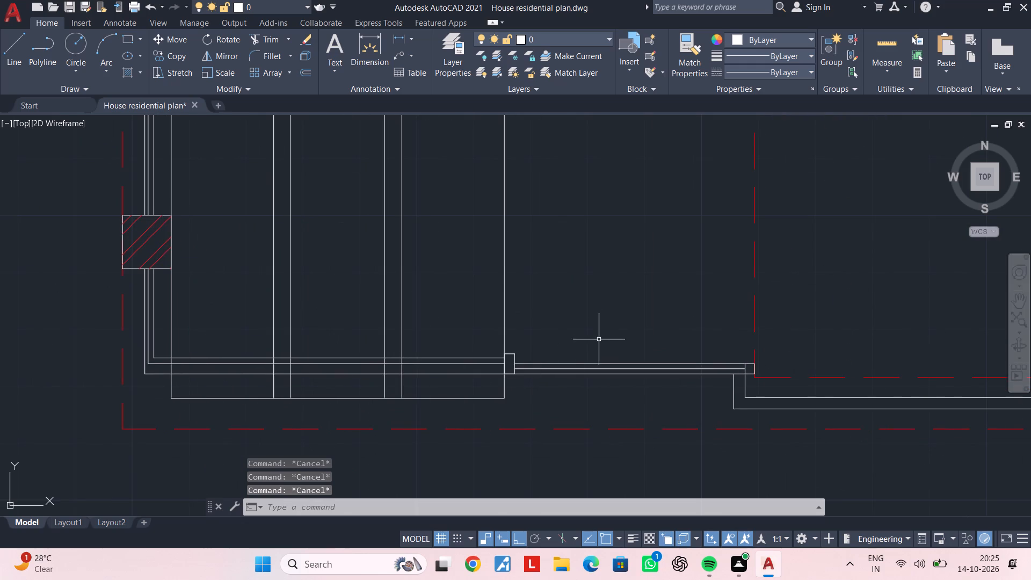
pyautogui.moveTo(582, 338); pyautogui.dragTo(513, 345, button='middle')
pyautogui.scroll(-3, 611, 339)
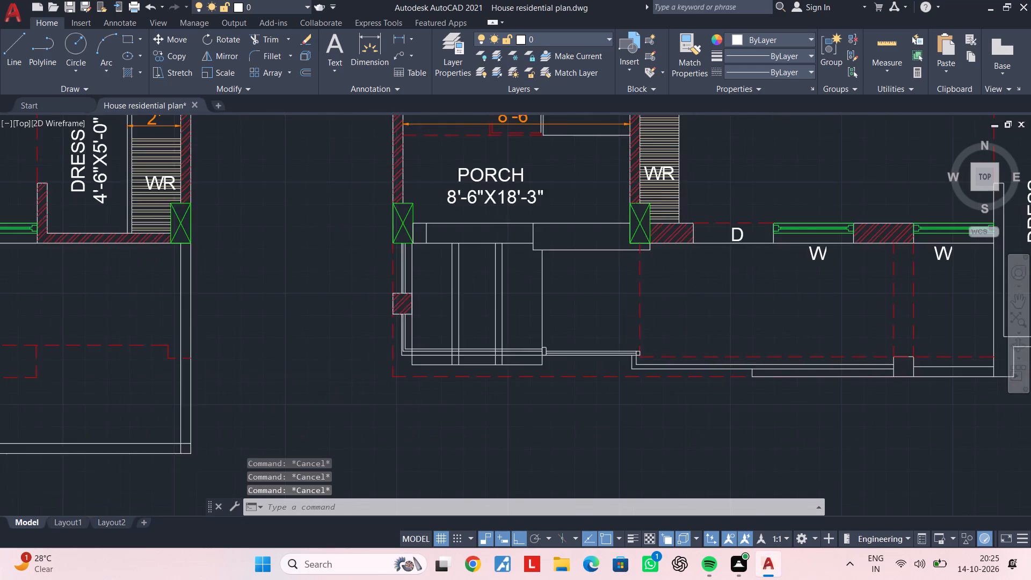
pyautogui.moveTo(611, 339); pyautogui.dragTo(601, 379, button='middle')
pyautogui.scroll(1, 591, 356)
pyautogui.middleClick(591, 355)
pyautogui.press('Escape')
pyautogui.press('Escape')
pyautogui.press('Escape')
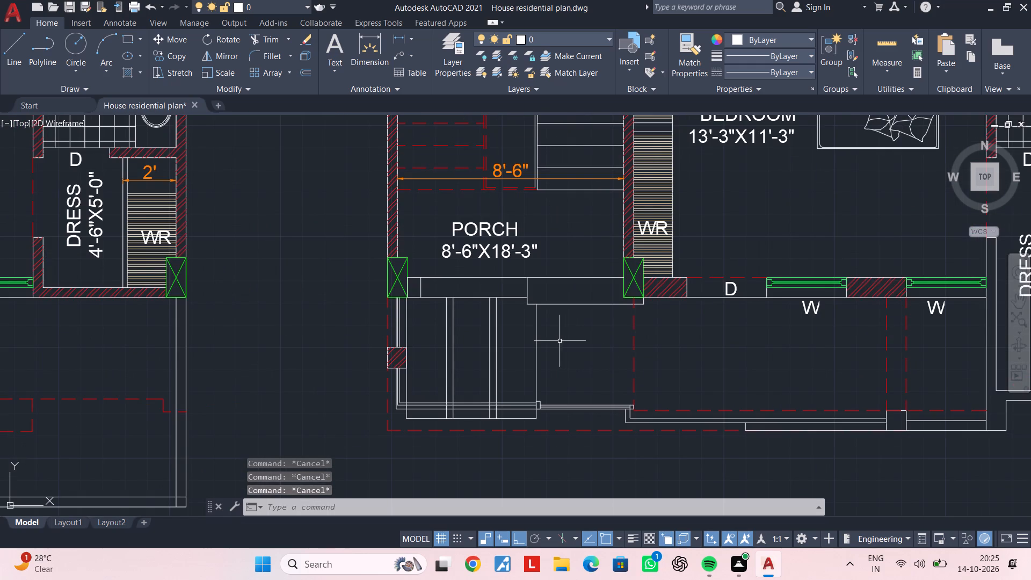
pyautogui.press('Escape')
pyautogui.press('Escape')
# Draw a horizontal line midway through the narrow strip below the porch label, from the short vertical divider to the wider block's edge.
pyautogui.scroll(3, 418, 282)
pyautogui.moveTo(499, 303); pyautogui.dragTo(416, 309, button='middle')
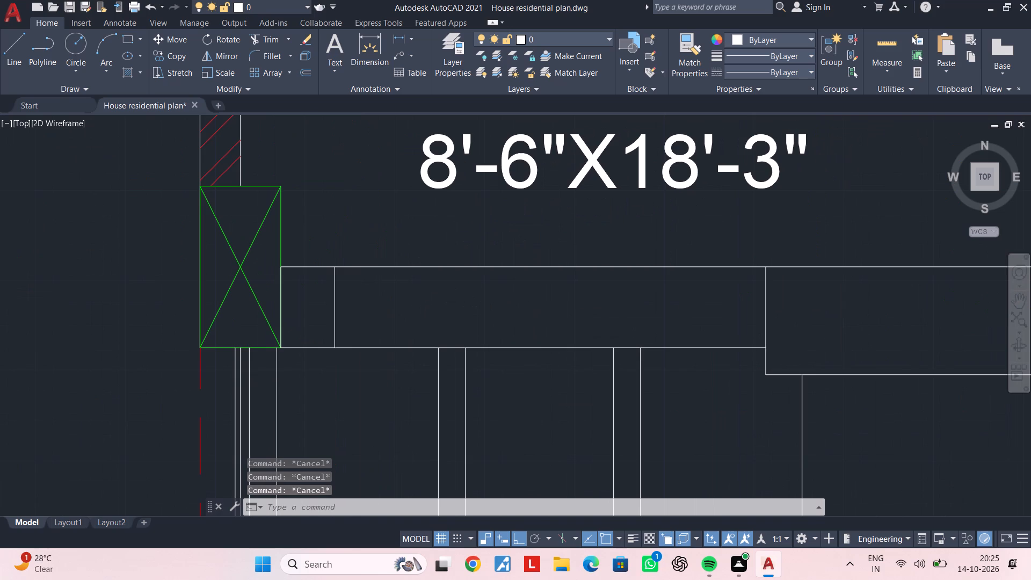
pyautogui.press('Escape')
pyautogui.press('Escape')
pyautogui.write('L')
pyautogui.press('space')
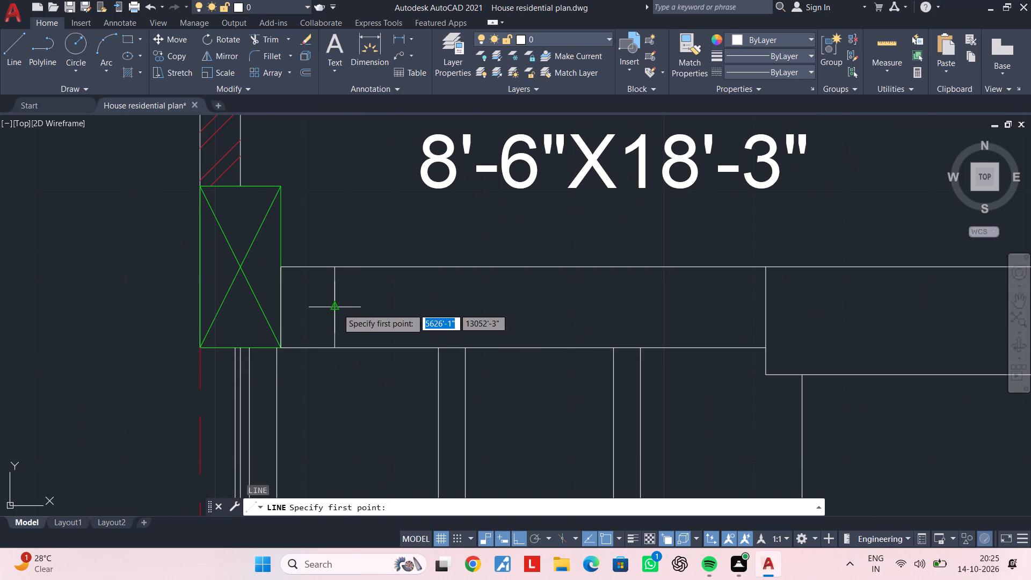
pyautogui.click(337, 308)
pyautogui.click(767, 306)
pyautogui.press('Escape')
pyautogui.press('Escape')
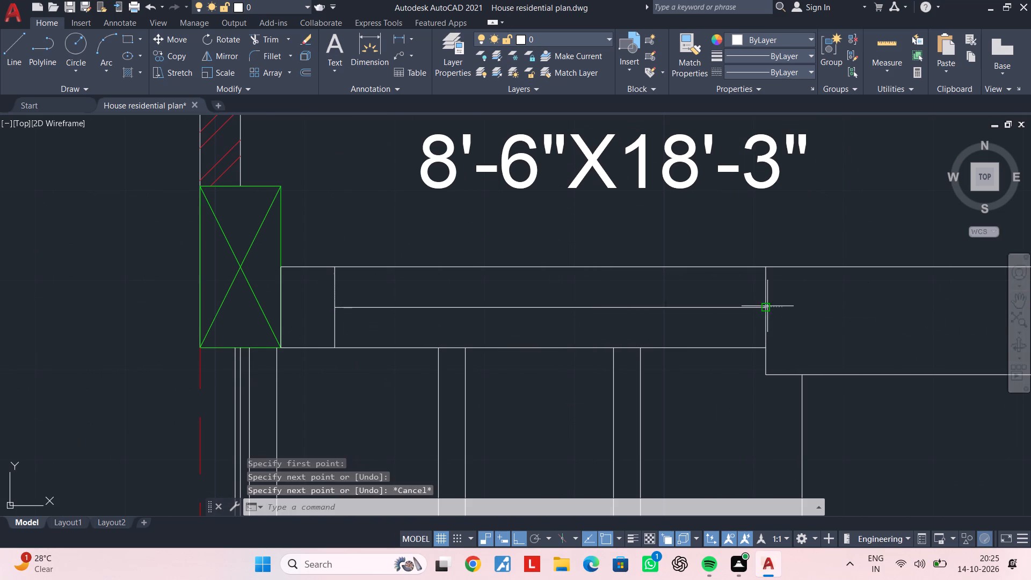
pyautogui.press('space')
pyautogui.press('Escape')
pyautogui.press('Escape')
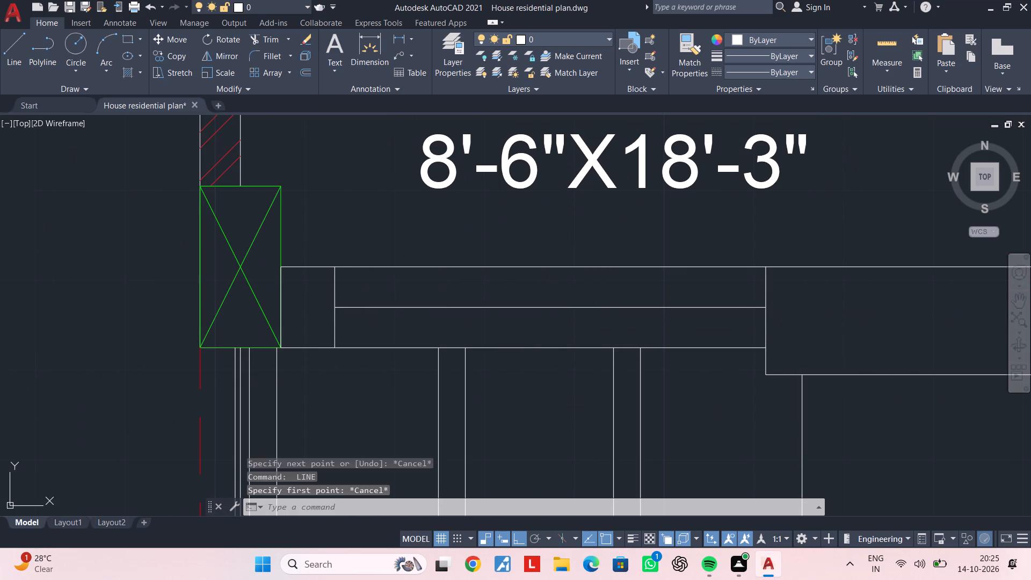
# Offset the midline of the strip below the porch label 1" to both sides and erase the original midline.
pyautogui.write('OF 1"')
pyautogui.press('Return')
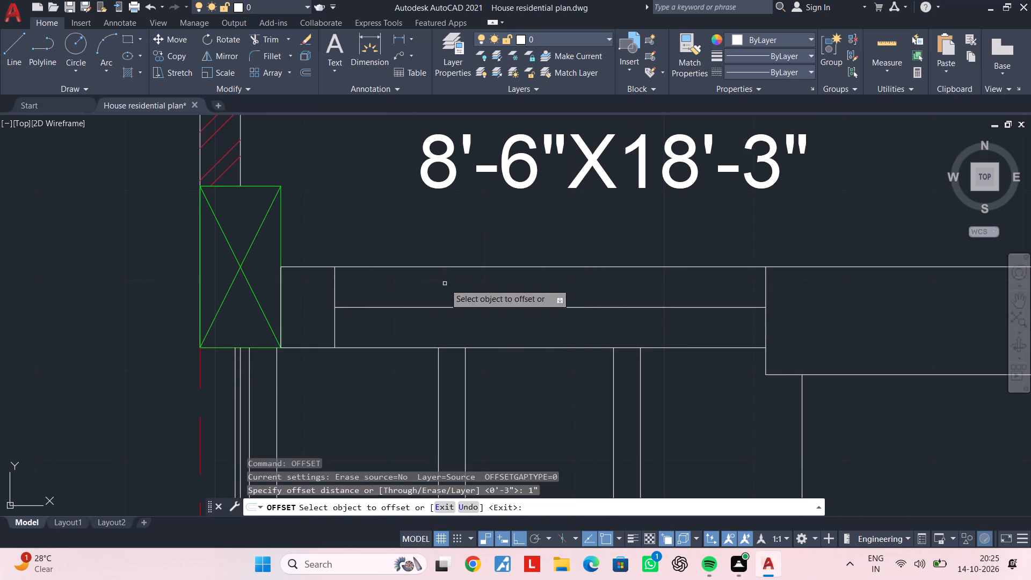
pyautogui.click(591, 306)
pyautogui.click(589, 282)
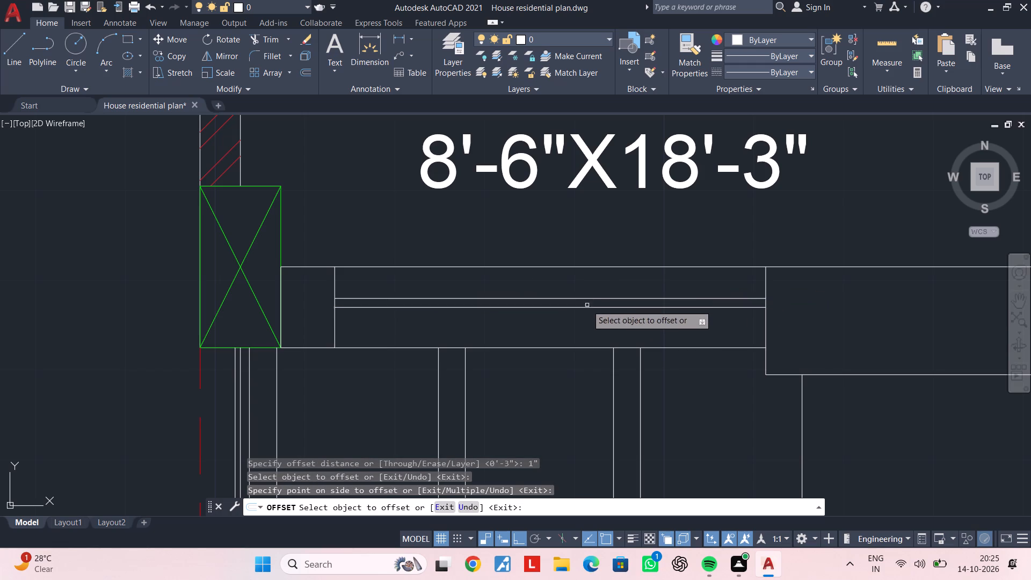
pyautogui.click(586, 308)
pyautogui.click(584, 326)
pyautogui.press('Escape')
pyautogui.click(588, 309)
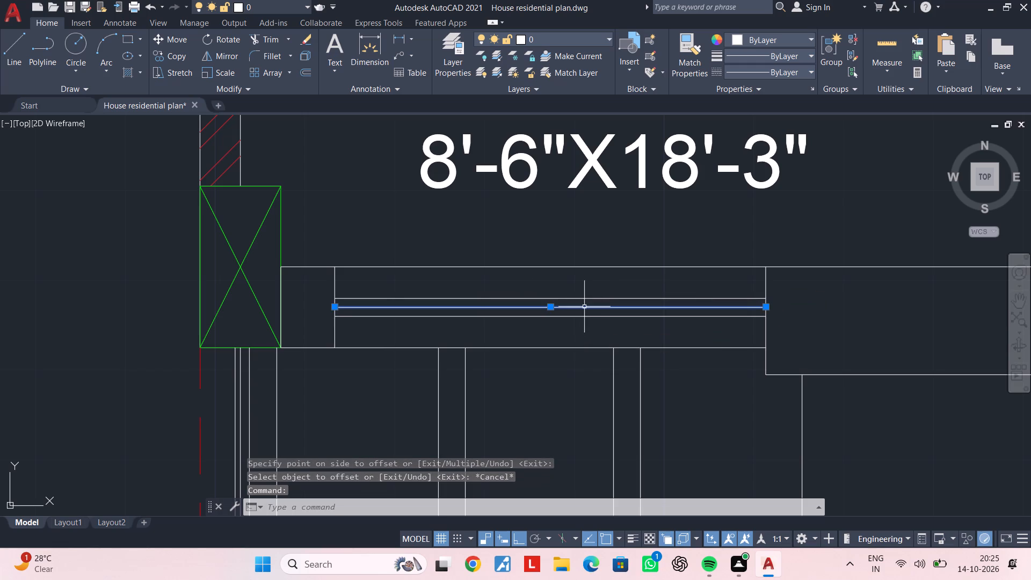
pyautogui.press('Delete')
pyautogui.press('Escape')
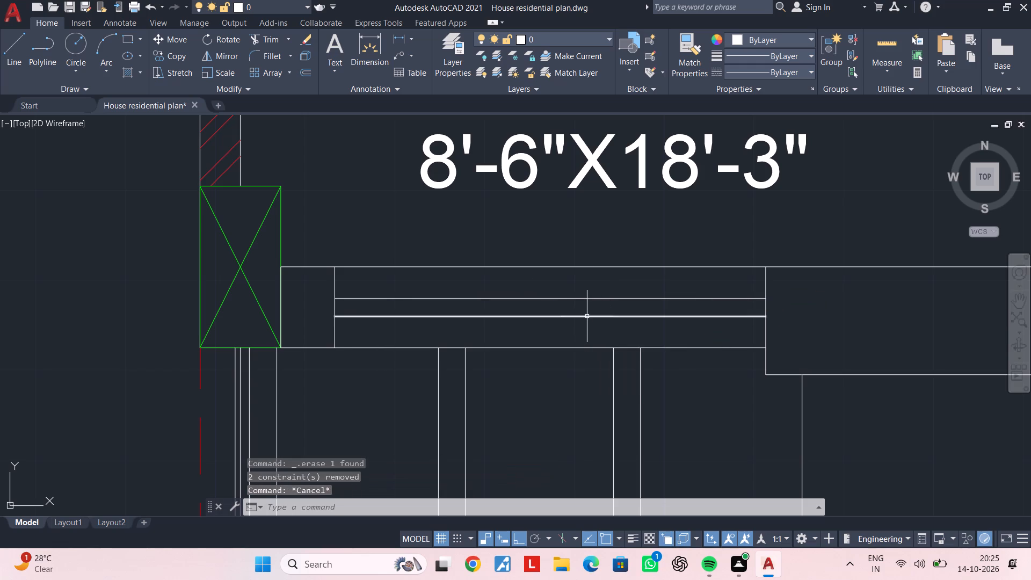
# Draw another horizontal line just below those two offset lines, from the short vertical divider to the wider block's edge.
pyautogui.write('L')
pyautogui.press('space')
pyautogui.click(333, 329)
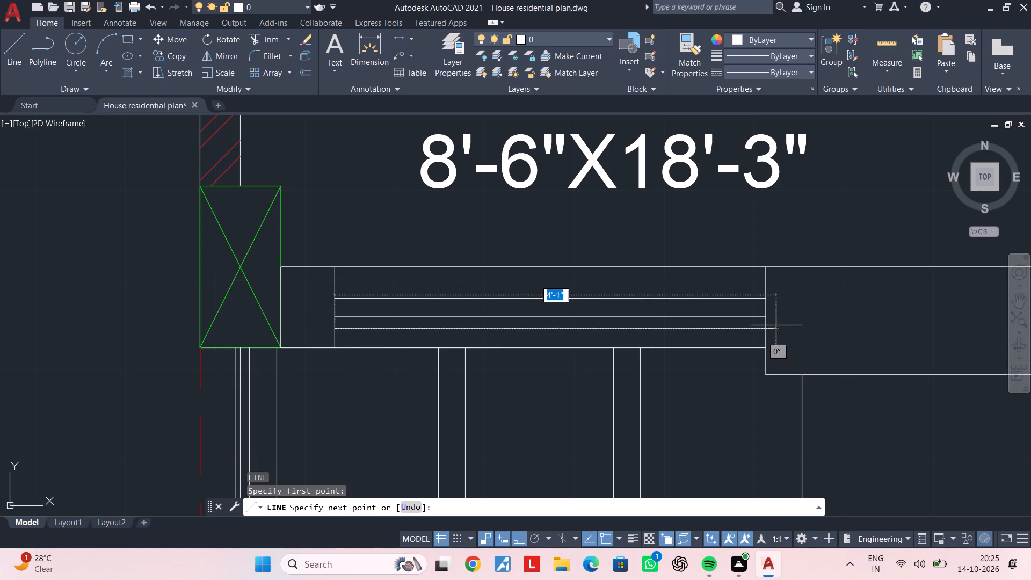
pyautogui.click(765, 331)
pyautogui.press('Escape')
pyautogui.press('Escape')
# Match the two pairs of vertical lines and the single vertical line below the wider block to the red dashed line's properties.
pyautogui.scroll(-2, 615, 314)
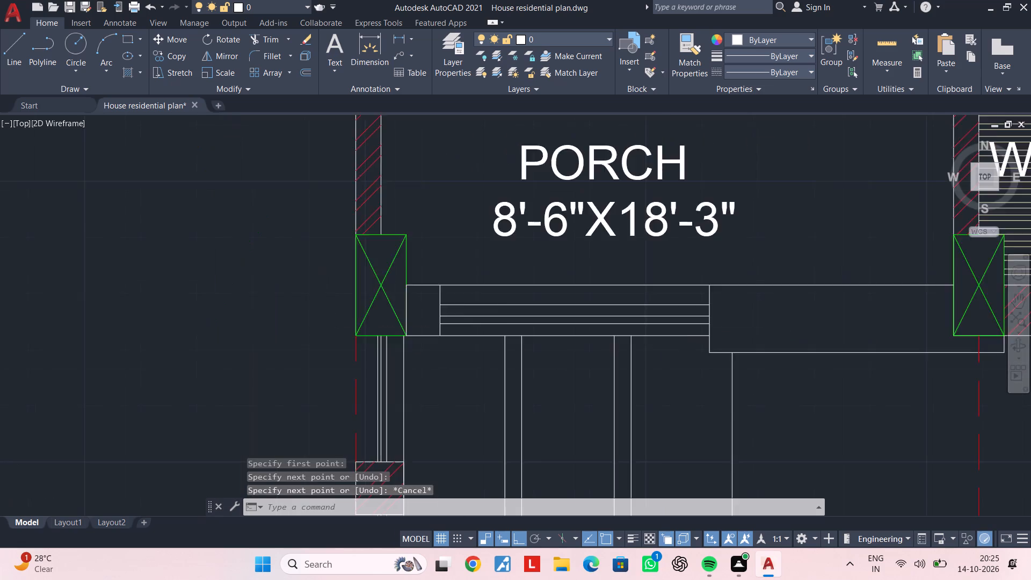
pyautogui.moveTo(616, 314); pyautogui.dragTo(595, 288, button='middle')
pyautogui.press('Escape')
pyautogui.moveTo(592, 332); pyautogui.dragTo(587, 291, button='middle')
pyautogui.press('Escape')
pyautogui.press('m')
pyautogui.write('A')
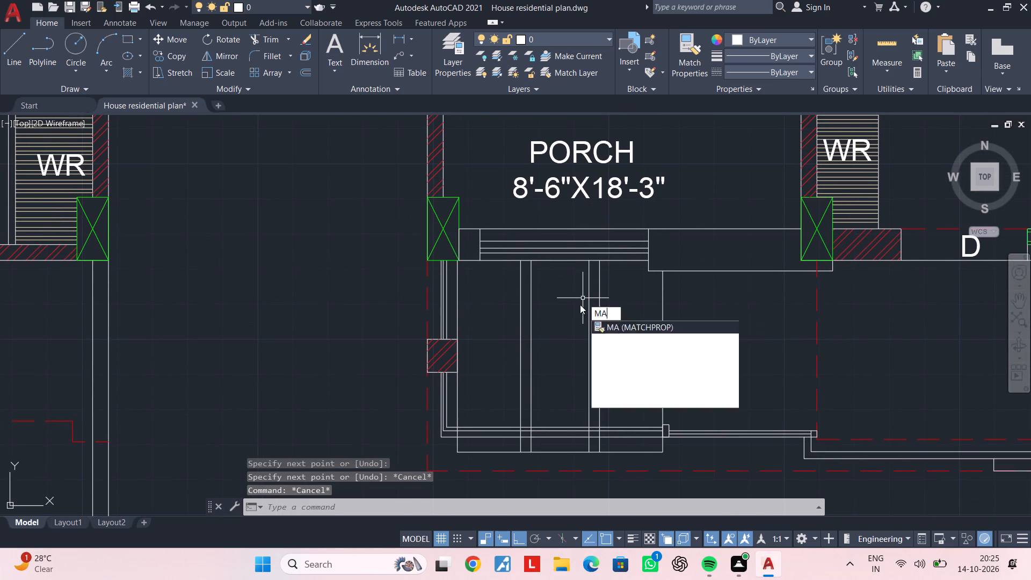
pyautogui.press('space')
pyautogui.click(816, 308)
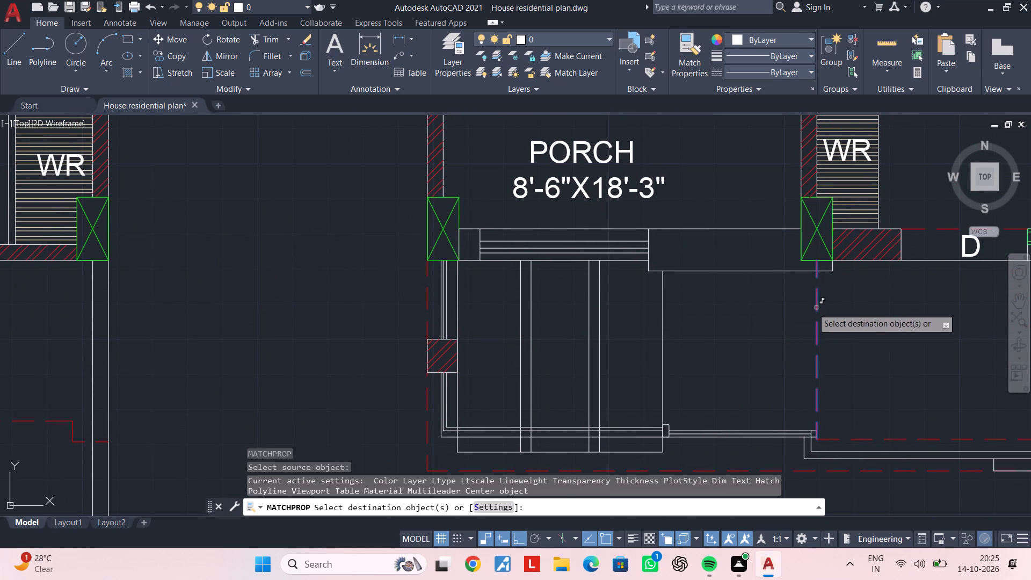
pyautogui.click(660, 341)
pyautogui.click(673, 345)
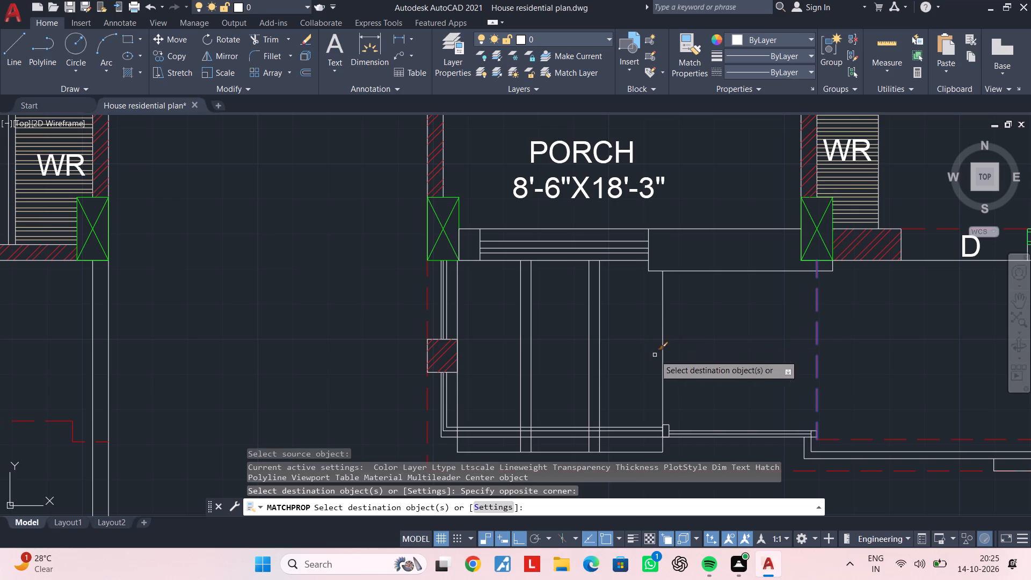
pyautogui.click(681, 355)
pyautogui.click(654, 354)
pyautogui.moveTo(638, 351); pyautogui.dragTo(678, 322, button='middle')
pyautogui.click(677, 320)
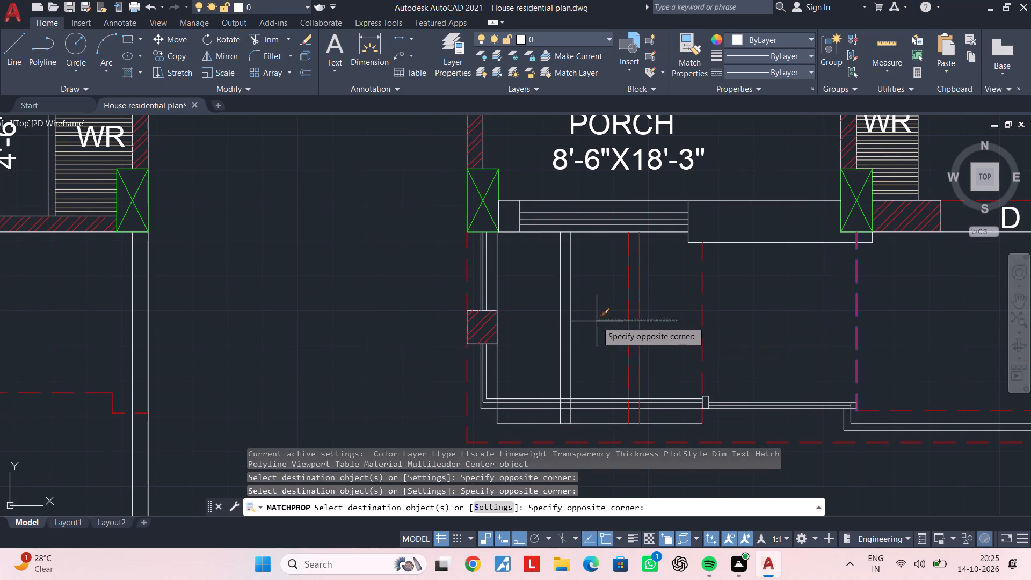
pyautogui.click(549, 322)
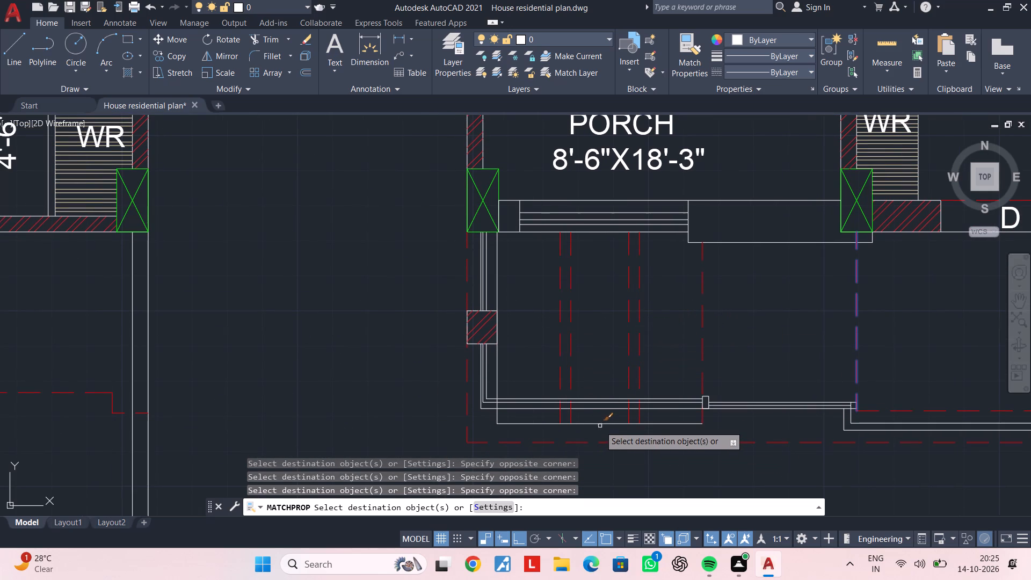
# Match the front area's bottom horizontal line and the inner vertical line beside the hatched post to the same red dashed properties.
pyautogui.click(601, 423)
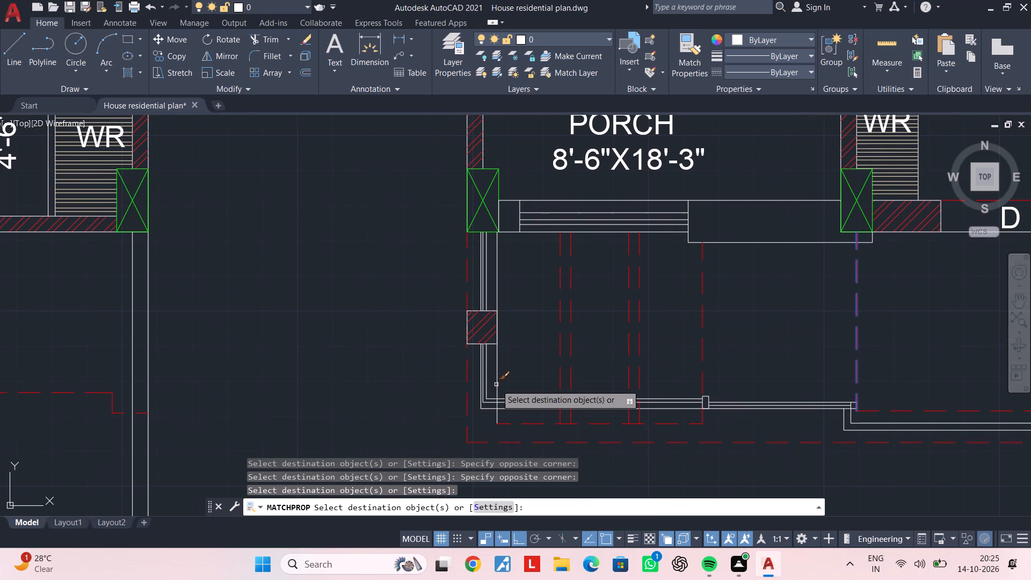
pyautogui.click(497, 385)
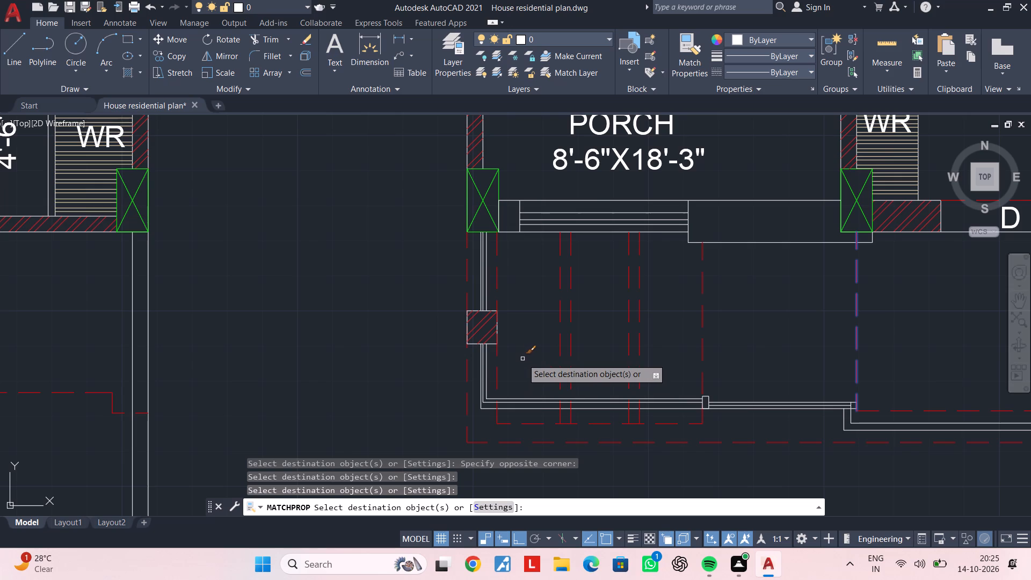
pyautogui.moveTo(525, 358); pyautogui.dragTo(434, 358, button='middle')
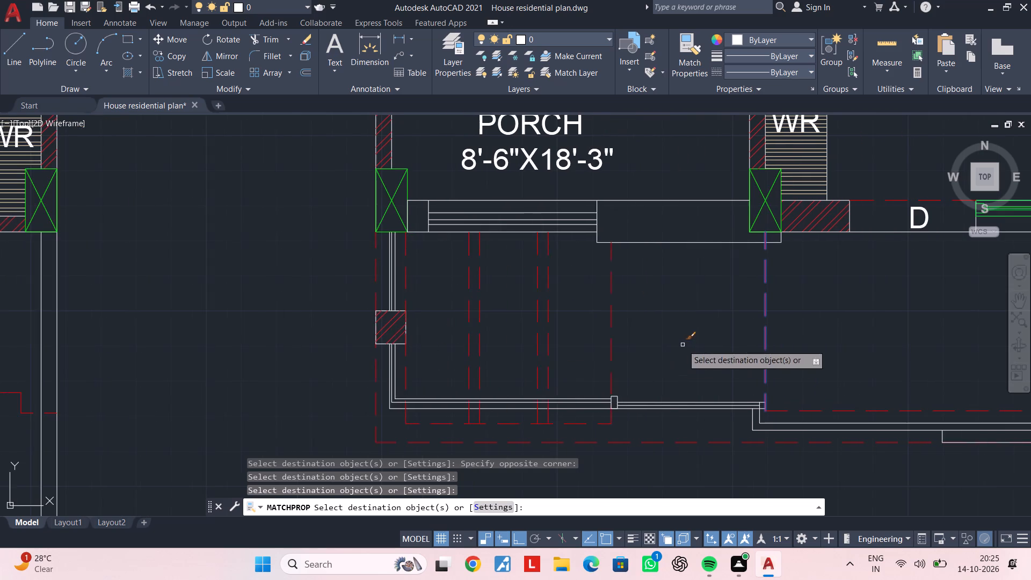
pyautogui.moveTo(682, 345); pyautogui.dragTo(590, 344, button='middle')
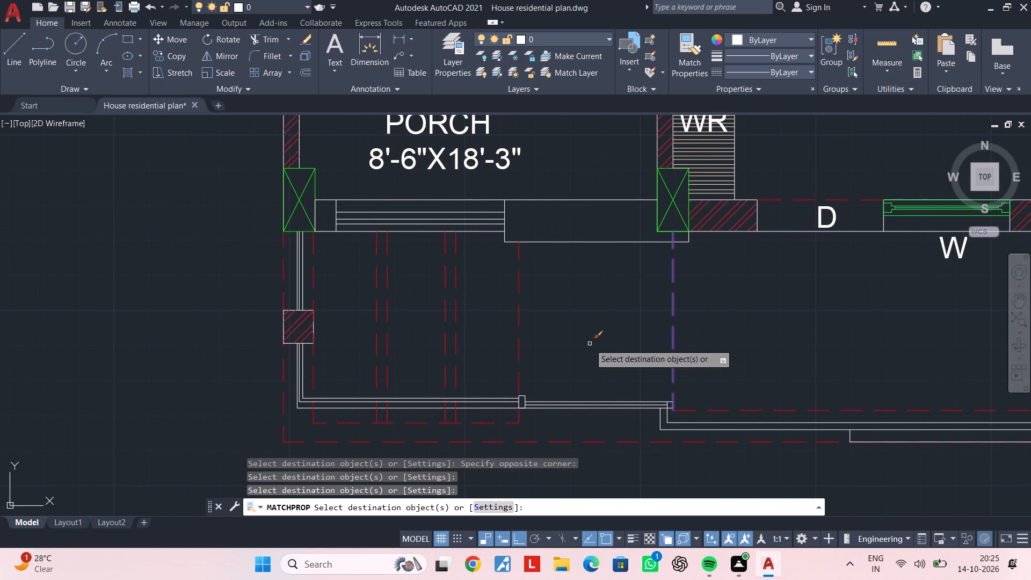
pyautogui.moveTo(596, 343); pyautogui.dragTo(498, 337, button='middle')
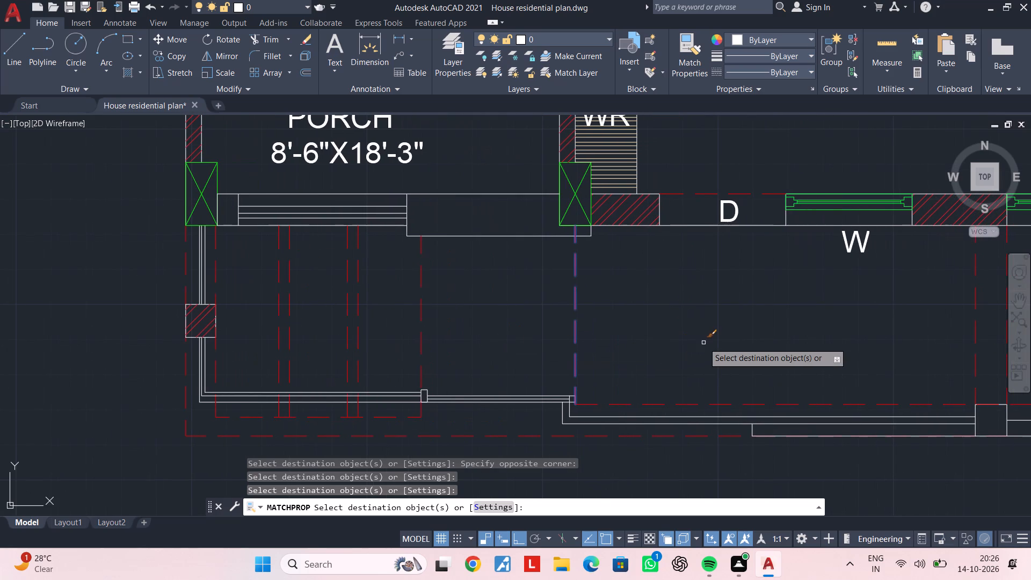
pyautogui.press('Escape')
pyautogui.press('Escape')
pyautogui.press('Escape')
pyautogui.moveTo(631, 339); pyautogui.dragTo(674, 354, button='middle')
pyautogui.press('Escape')
pyautogui.press('Escape')
pyautogui.press('Escape')
pyautogui.press('Escape')
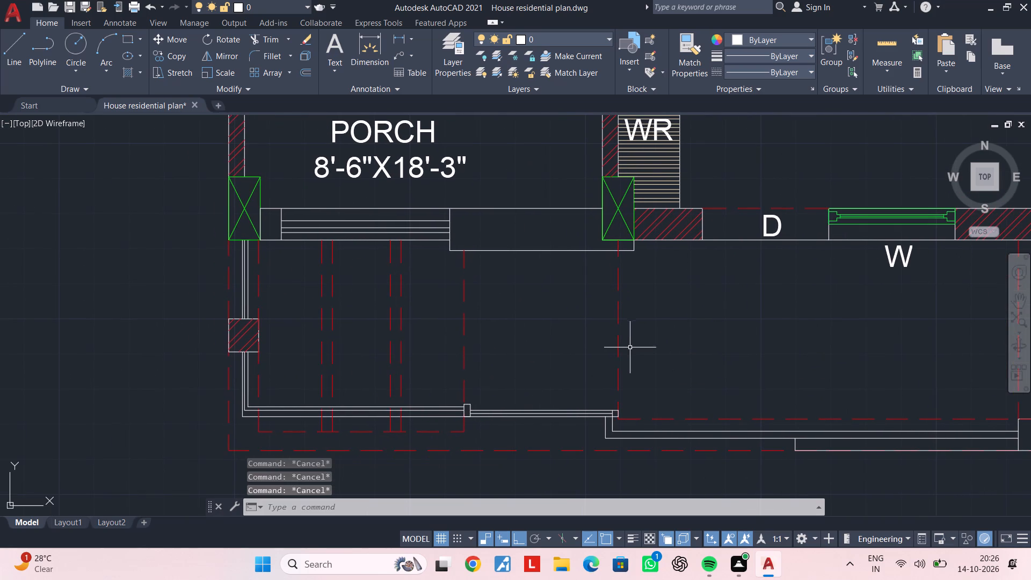
# Start a hatch for the wider block below the porch, using the ANSI32 pattern.
pyautogui.write('H')
pyautogui.press('space')
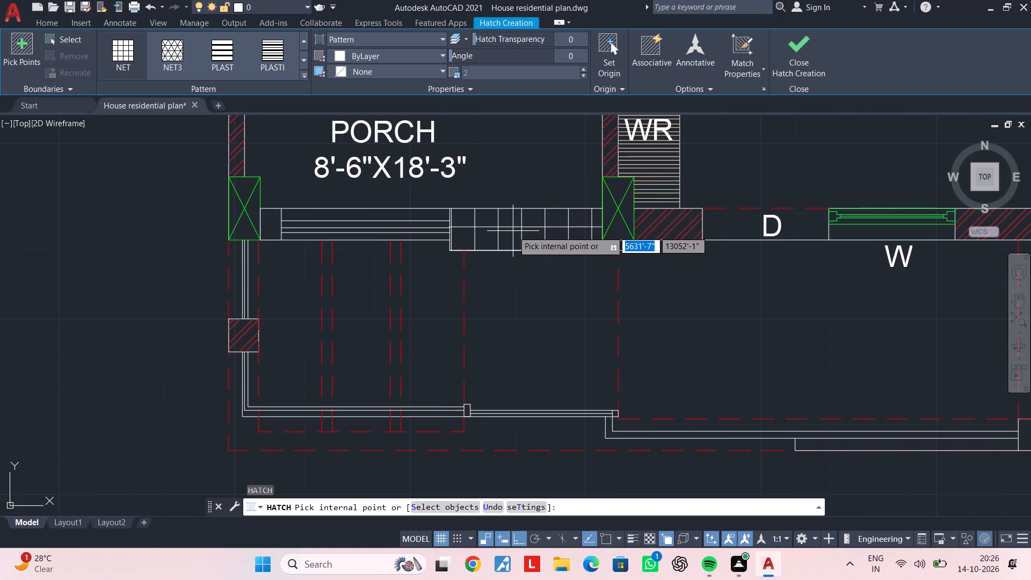
pyautogui.scroll(2, 236, 63)
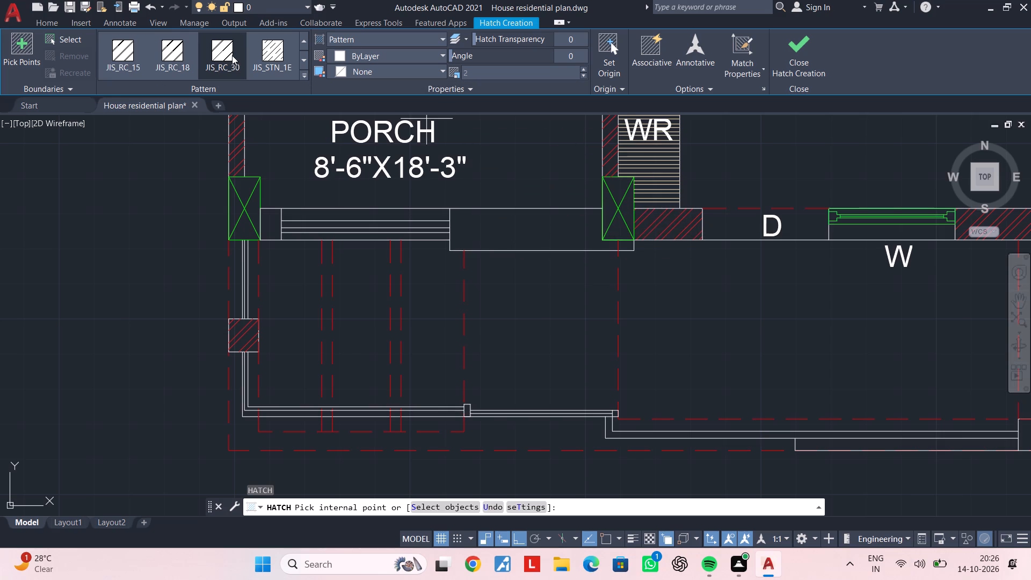
pyautogui.scroll(11, 227, 52)
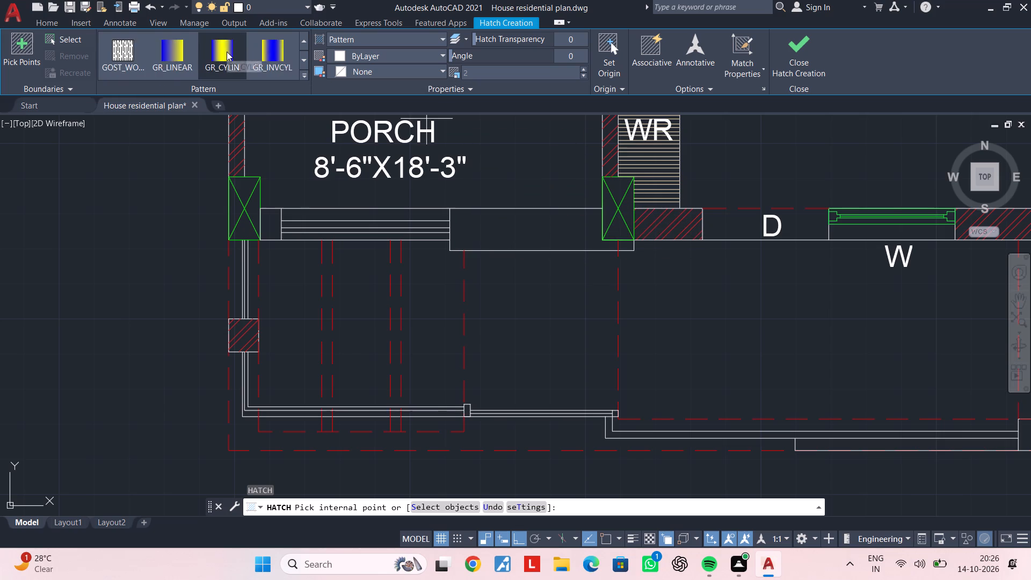
pyautogui.scroll(11, 227, 52)
pyautogui.click(227, 52)
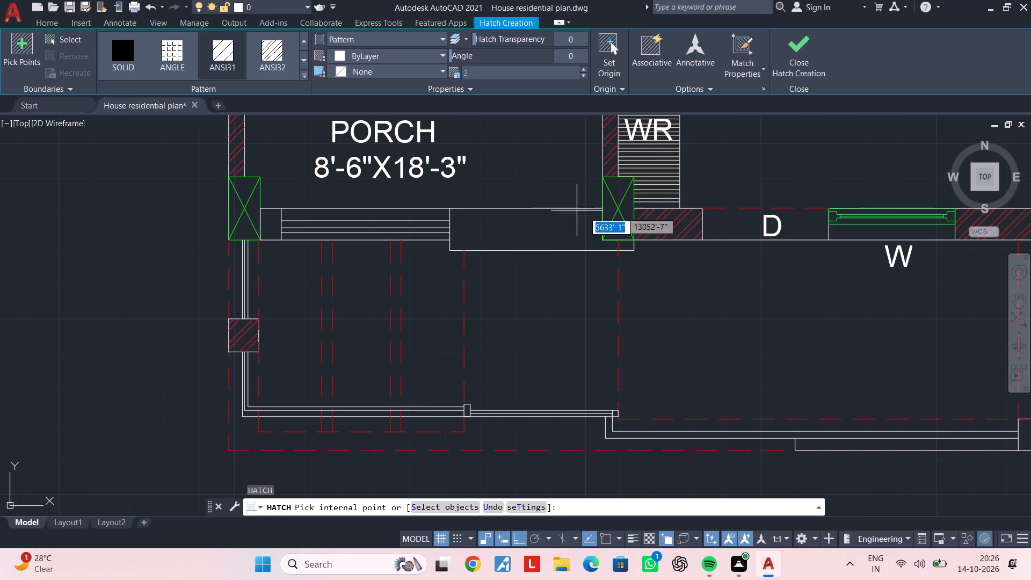
pyautogui.click(278, 56)
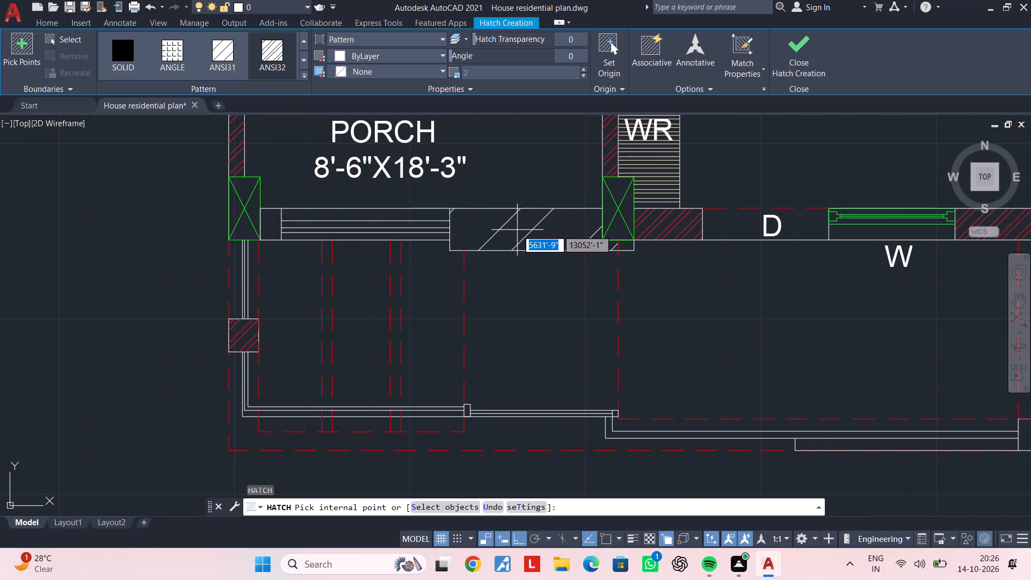
pyautogui.scroll(-1, 517, 230)
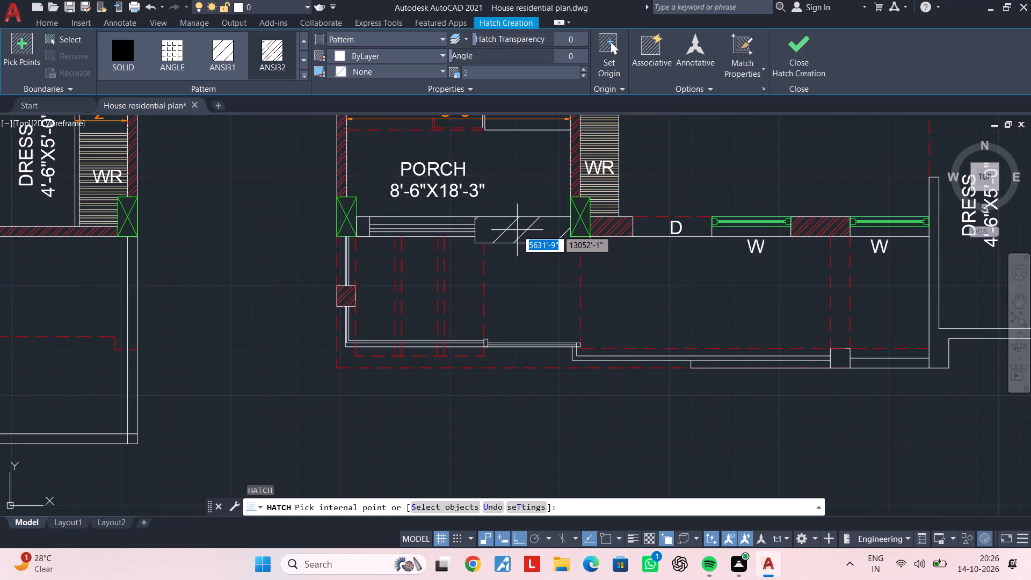